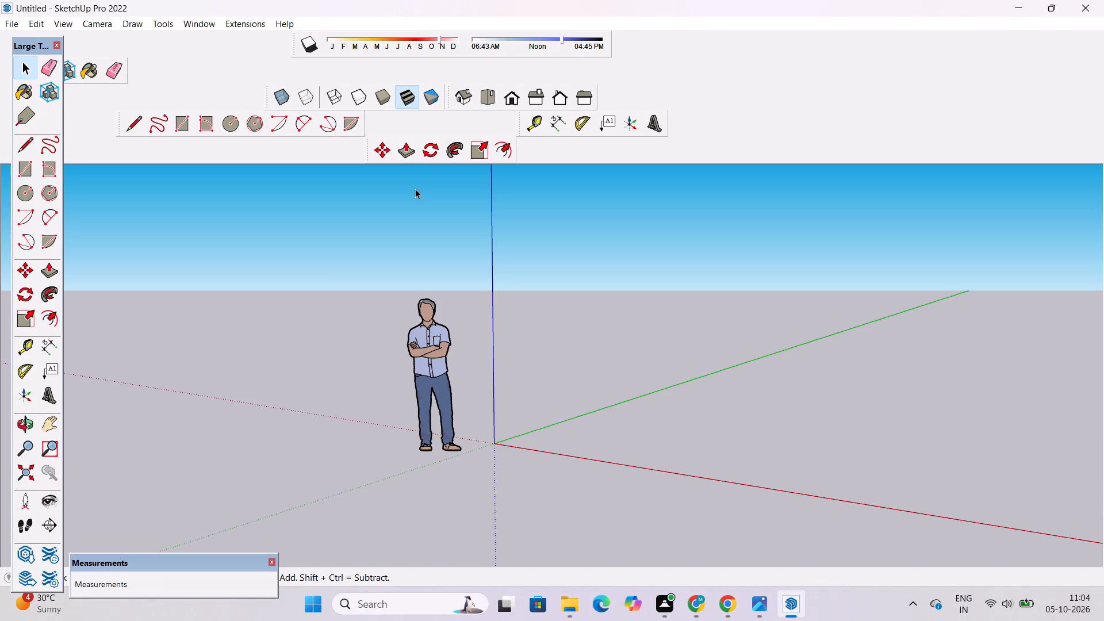
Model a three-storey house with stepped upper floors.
Switch the camera to the top view of the model.
click(485, 93)
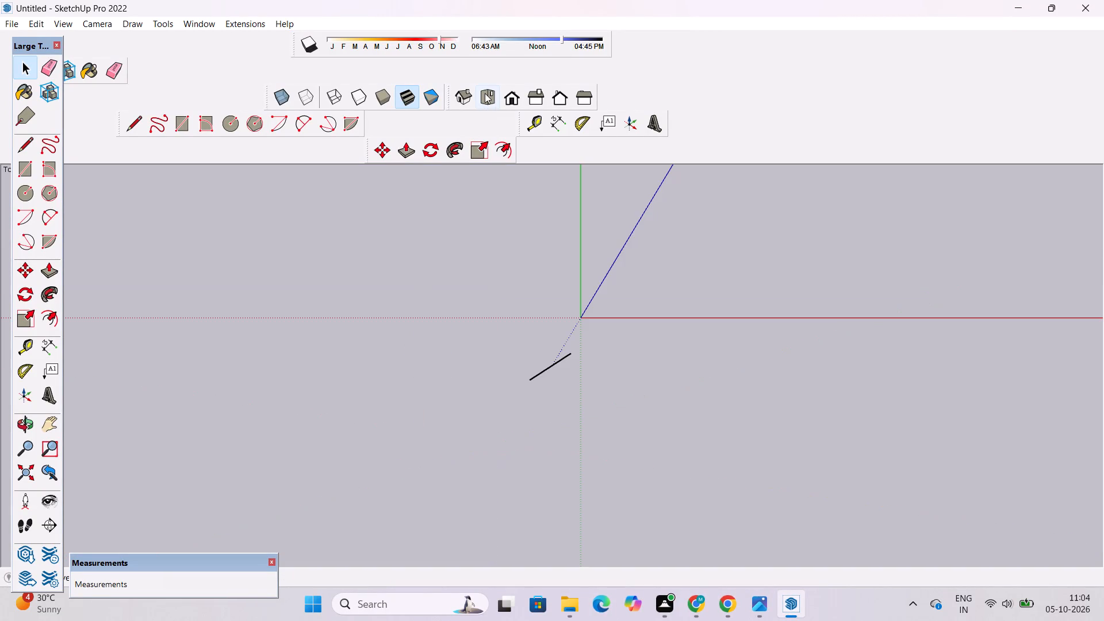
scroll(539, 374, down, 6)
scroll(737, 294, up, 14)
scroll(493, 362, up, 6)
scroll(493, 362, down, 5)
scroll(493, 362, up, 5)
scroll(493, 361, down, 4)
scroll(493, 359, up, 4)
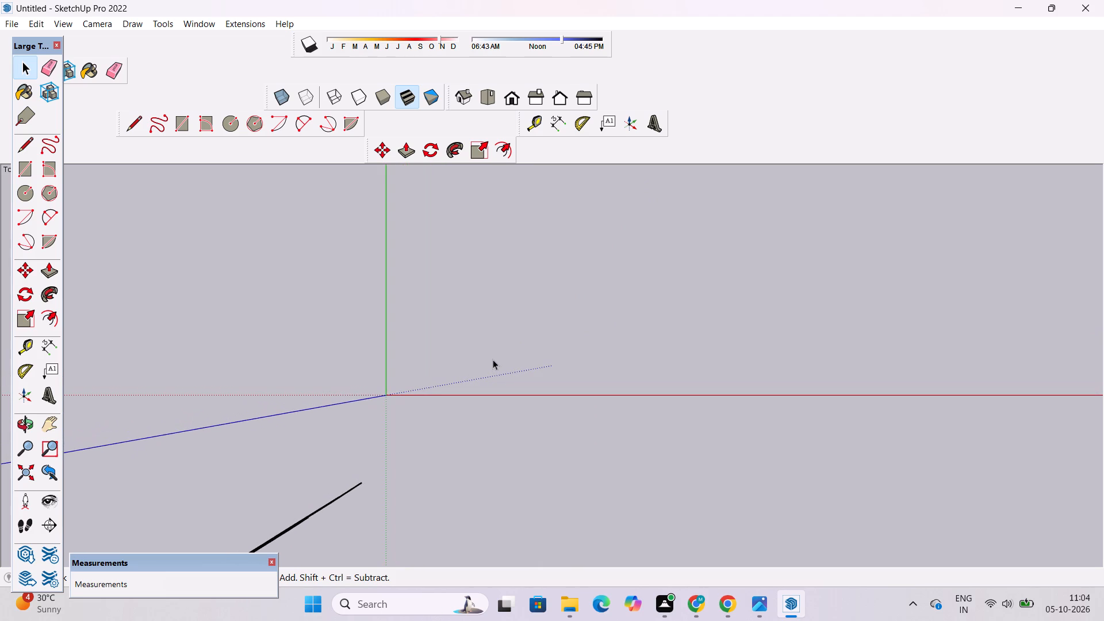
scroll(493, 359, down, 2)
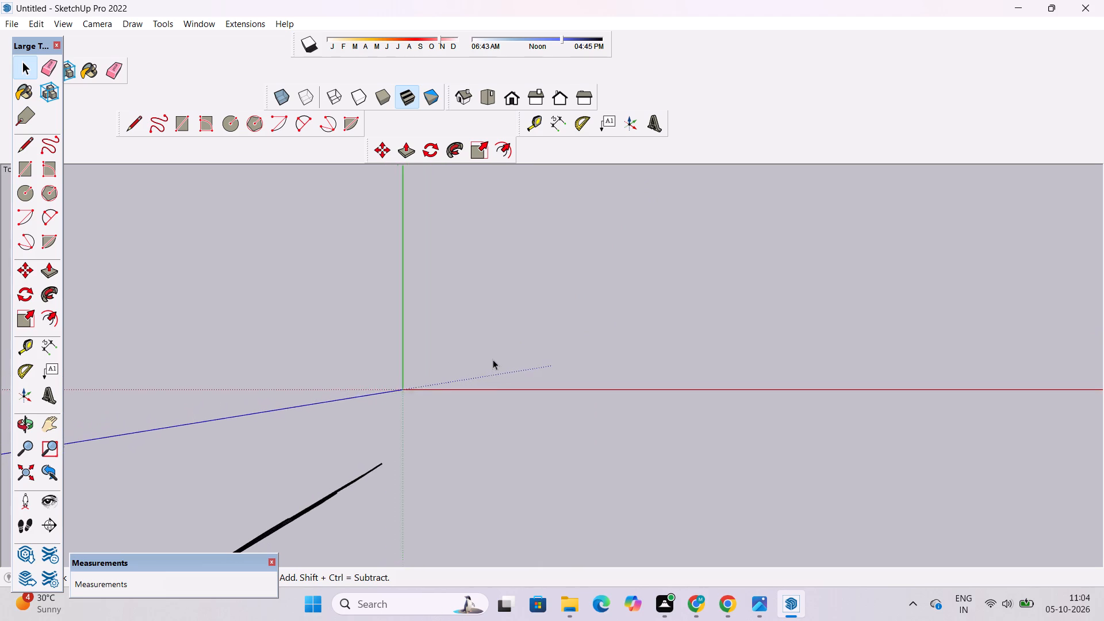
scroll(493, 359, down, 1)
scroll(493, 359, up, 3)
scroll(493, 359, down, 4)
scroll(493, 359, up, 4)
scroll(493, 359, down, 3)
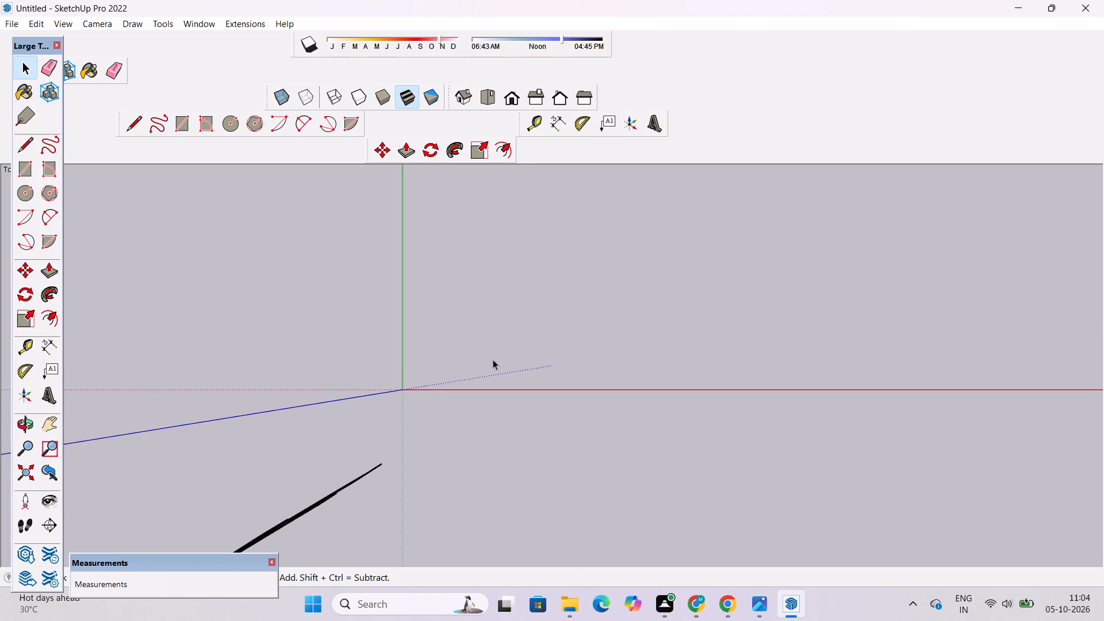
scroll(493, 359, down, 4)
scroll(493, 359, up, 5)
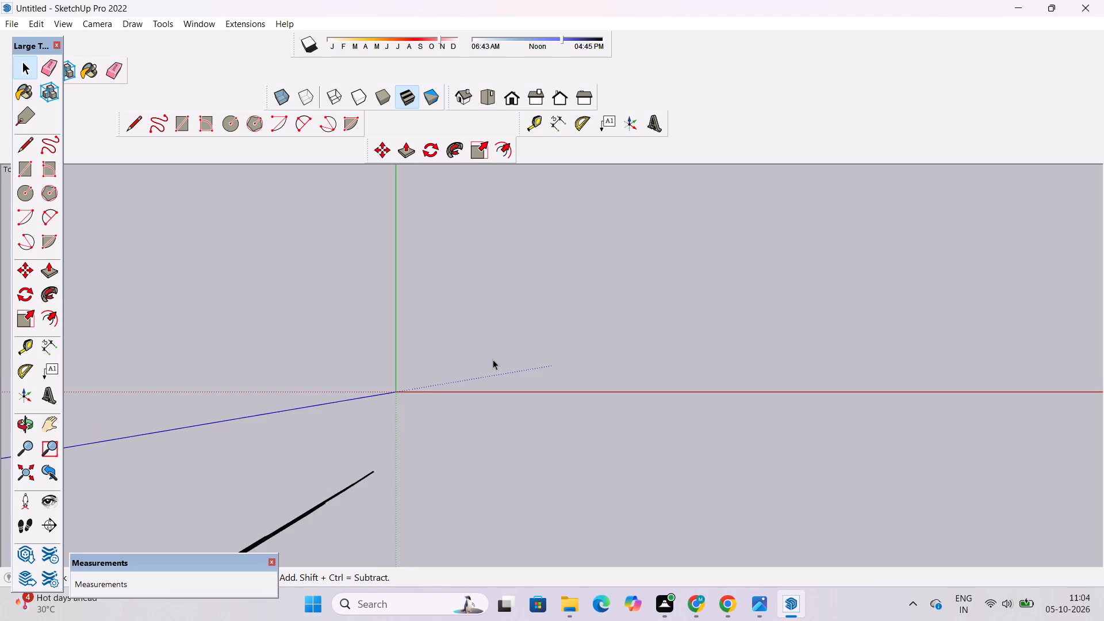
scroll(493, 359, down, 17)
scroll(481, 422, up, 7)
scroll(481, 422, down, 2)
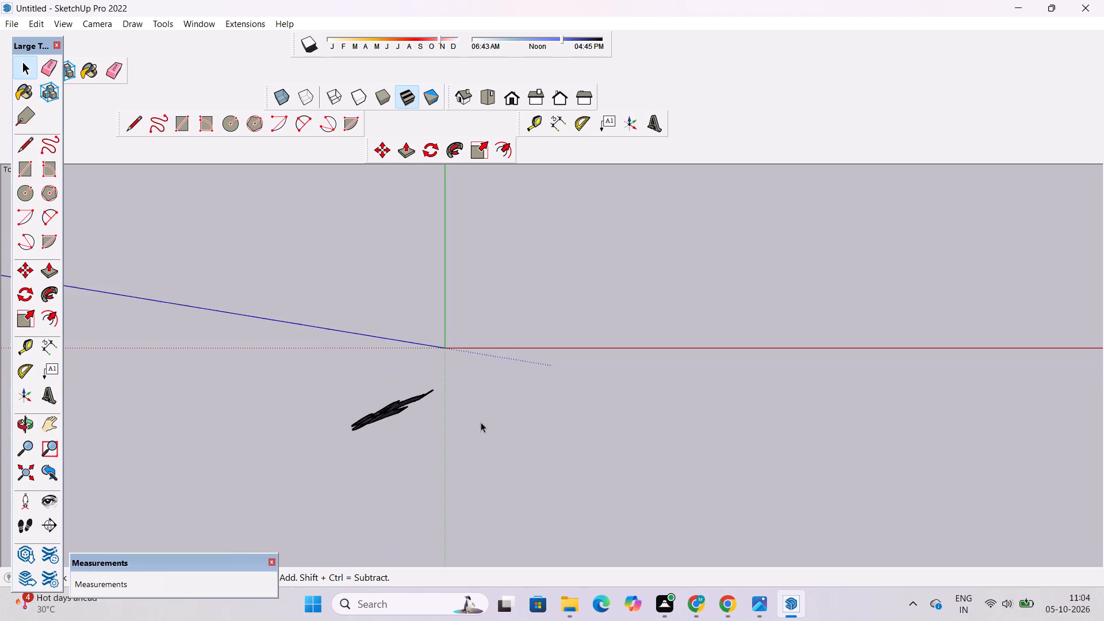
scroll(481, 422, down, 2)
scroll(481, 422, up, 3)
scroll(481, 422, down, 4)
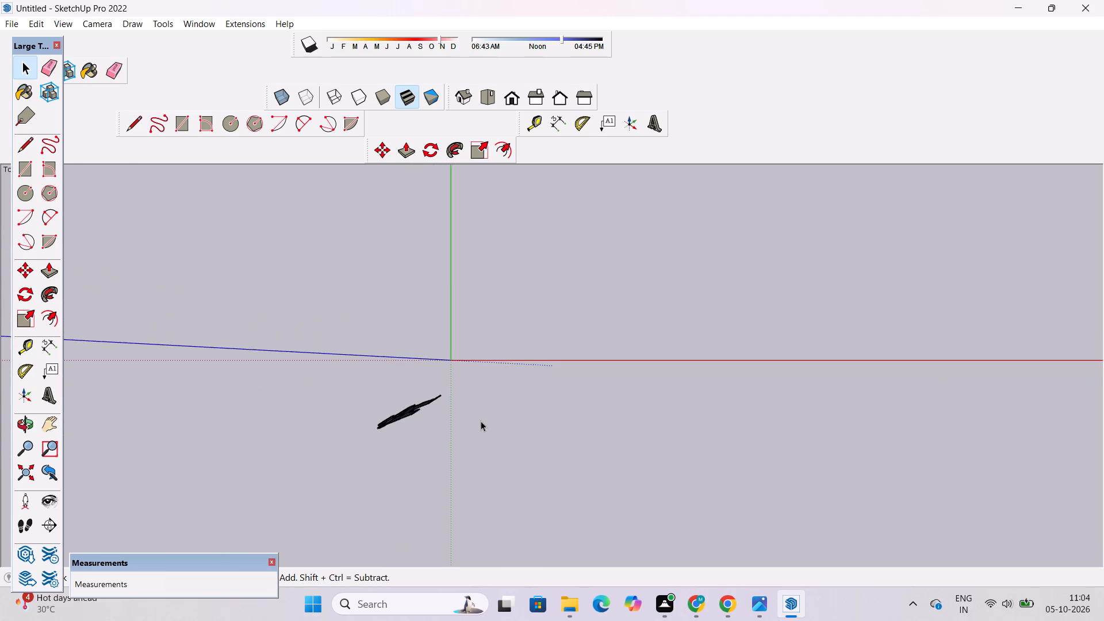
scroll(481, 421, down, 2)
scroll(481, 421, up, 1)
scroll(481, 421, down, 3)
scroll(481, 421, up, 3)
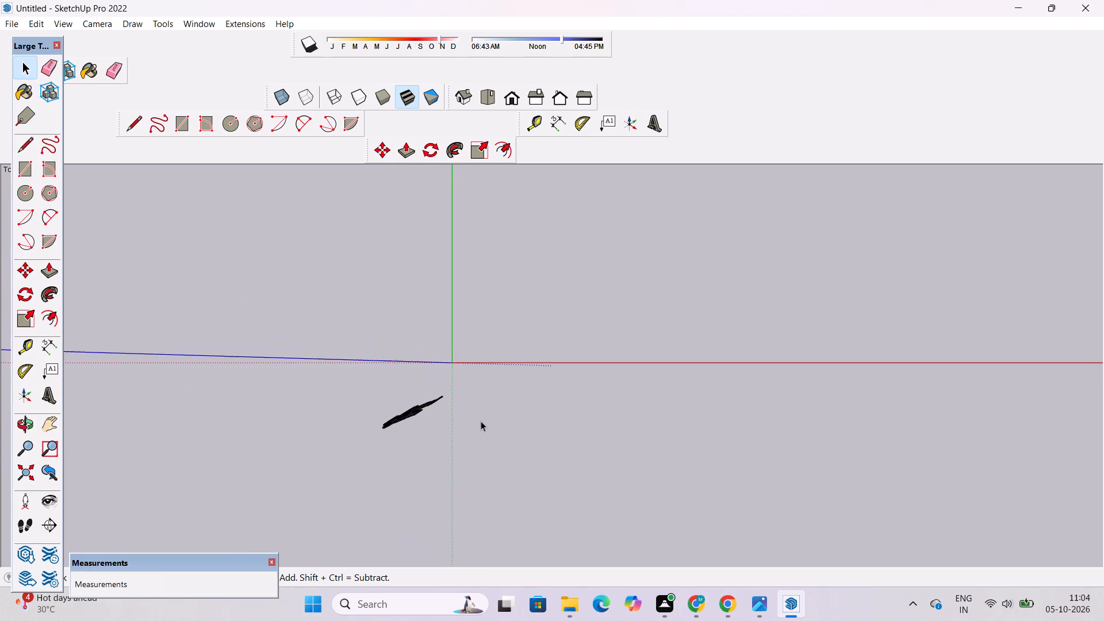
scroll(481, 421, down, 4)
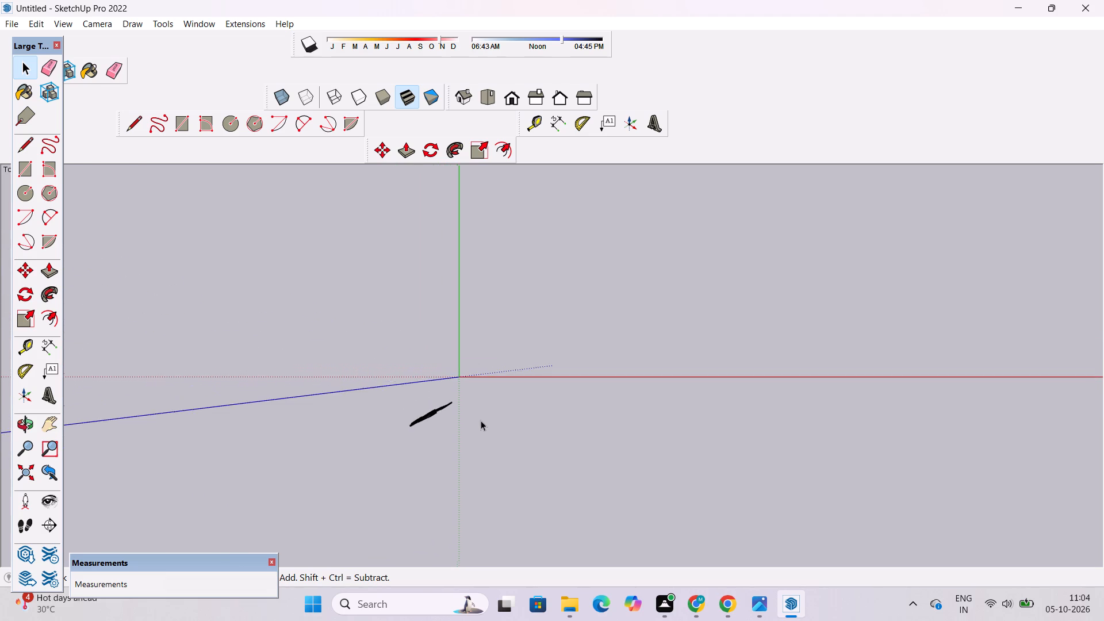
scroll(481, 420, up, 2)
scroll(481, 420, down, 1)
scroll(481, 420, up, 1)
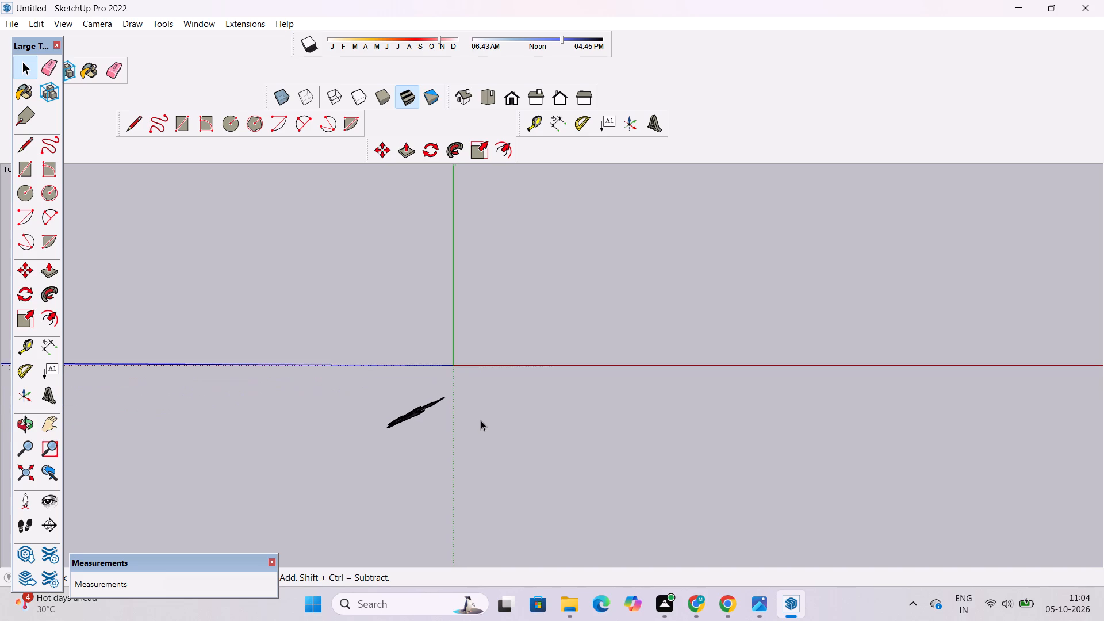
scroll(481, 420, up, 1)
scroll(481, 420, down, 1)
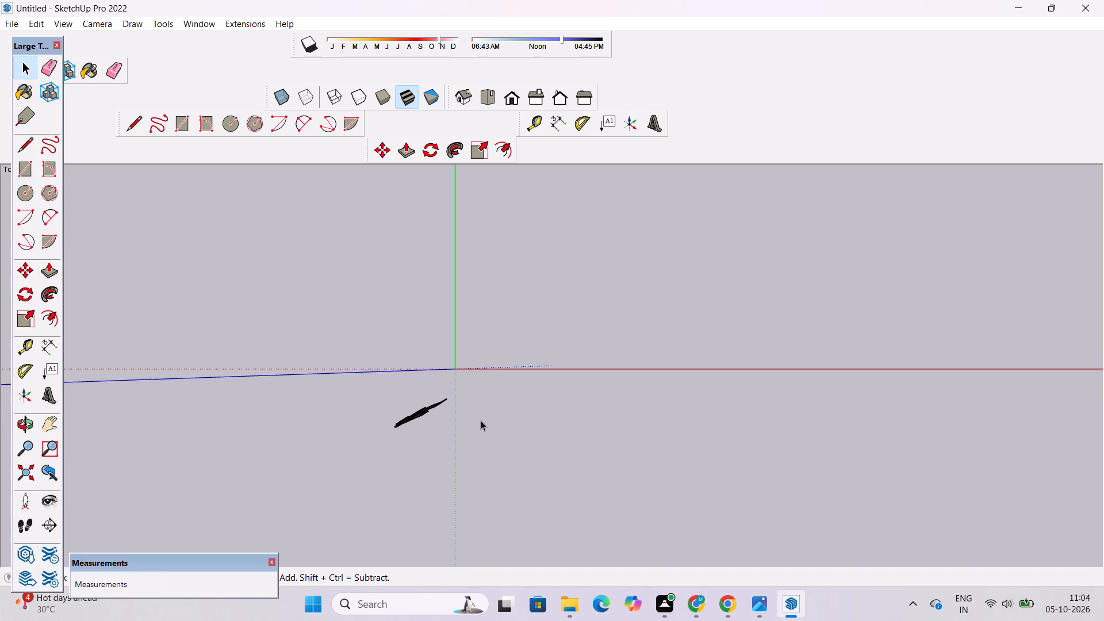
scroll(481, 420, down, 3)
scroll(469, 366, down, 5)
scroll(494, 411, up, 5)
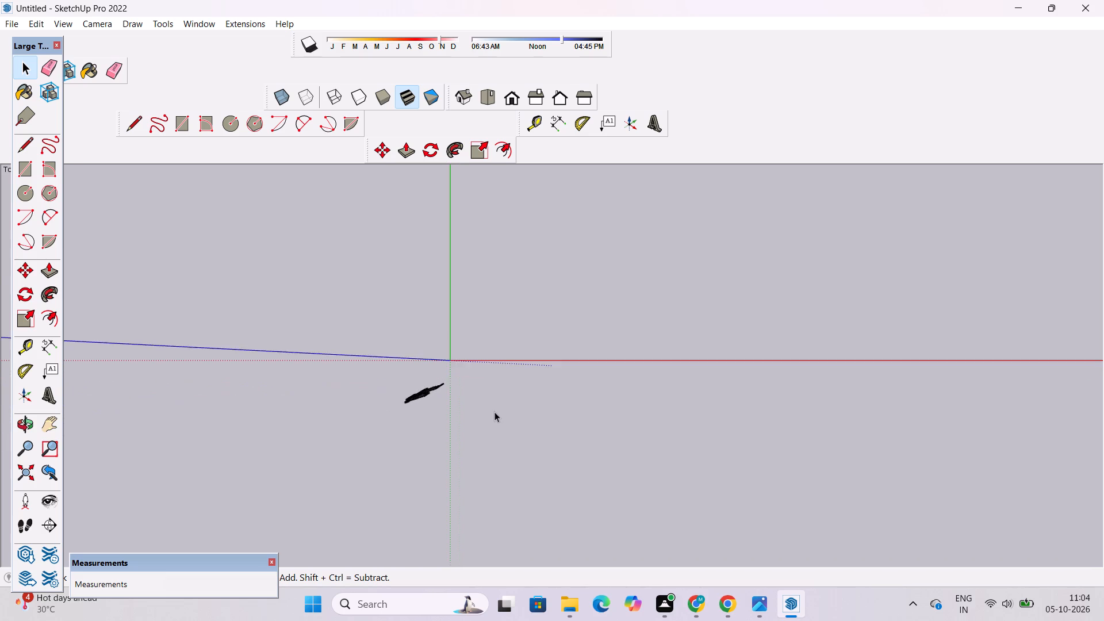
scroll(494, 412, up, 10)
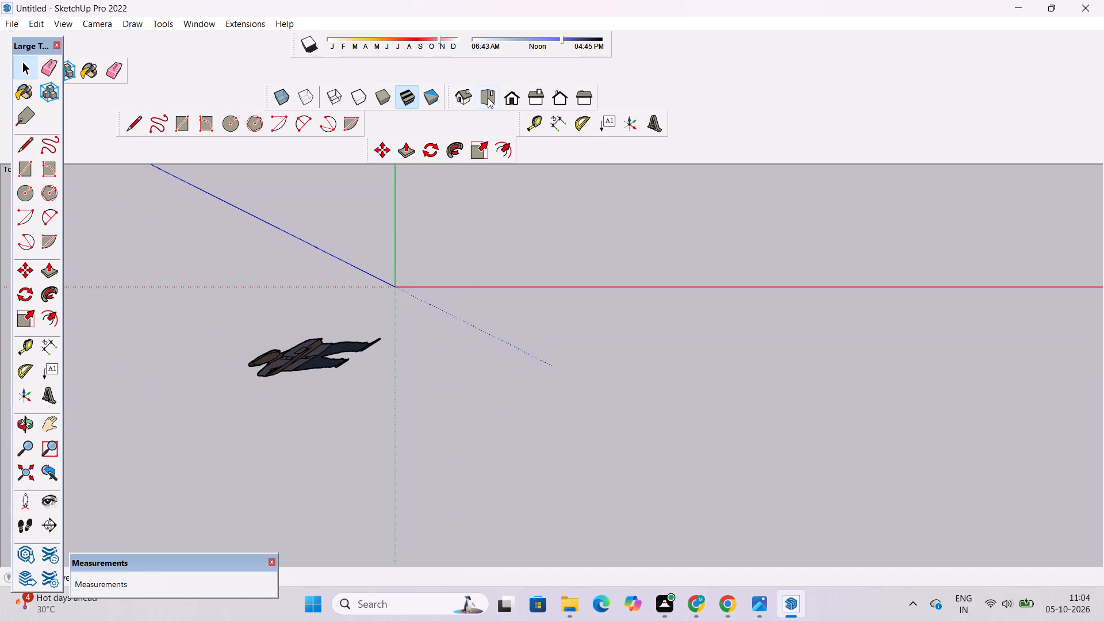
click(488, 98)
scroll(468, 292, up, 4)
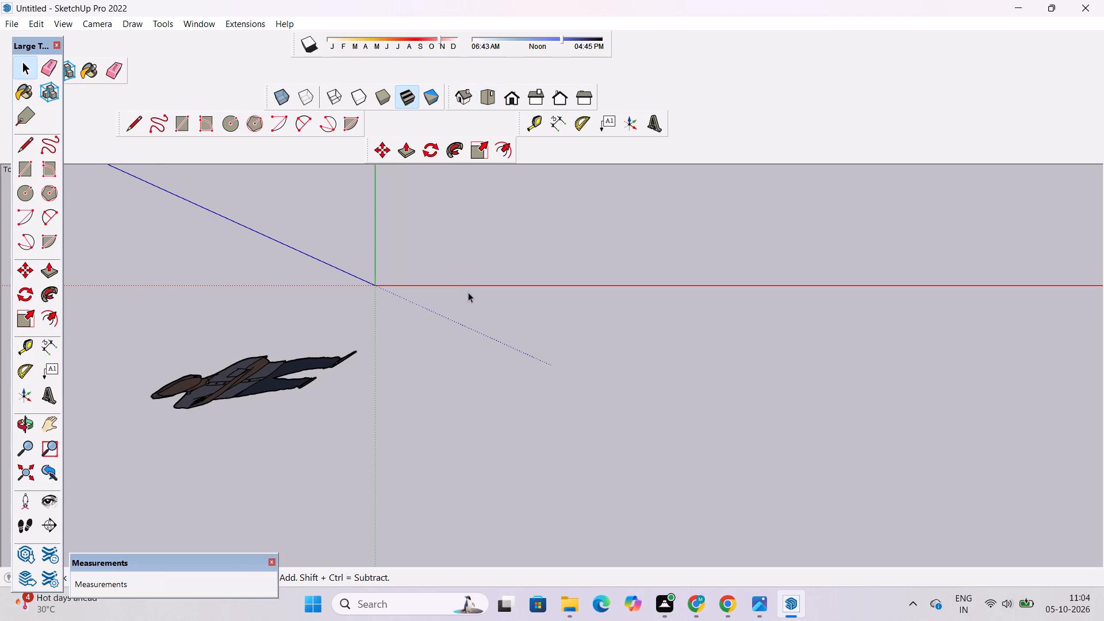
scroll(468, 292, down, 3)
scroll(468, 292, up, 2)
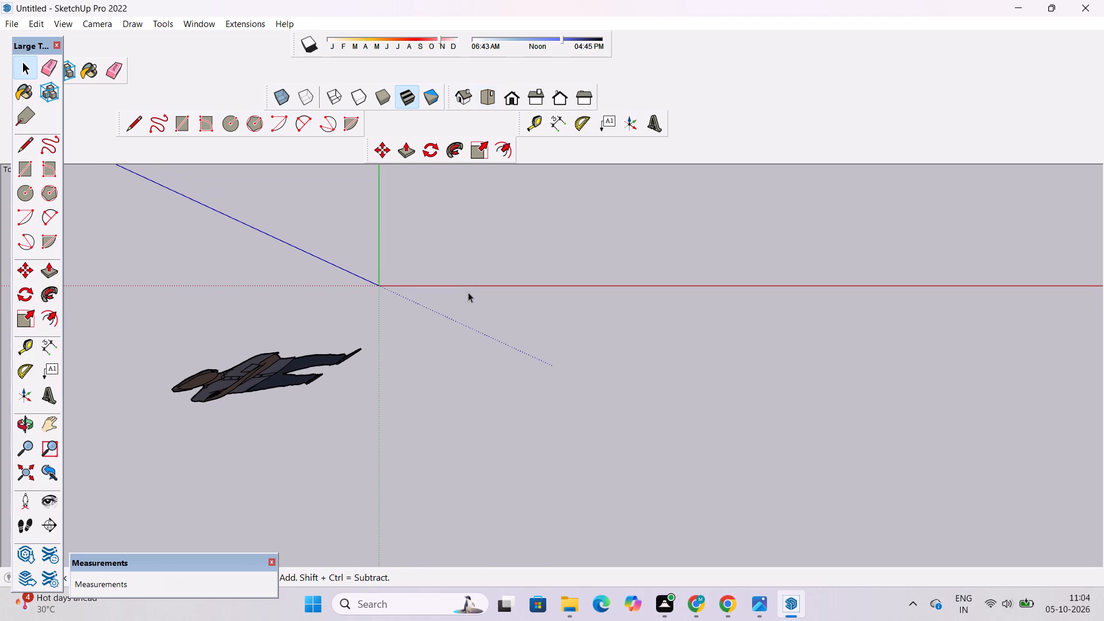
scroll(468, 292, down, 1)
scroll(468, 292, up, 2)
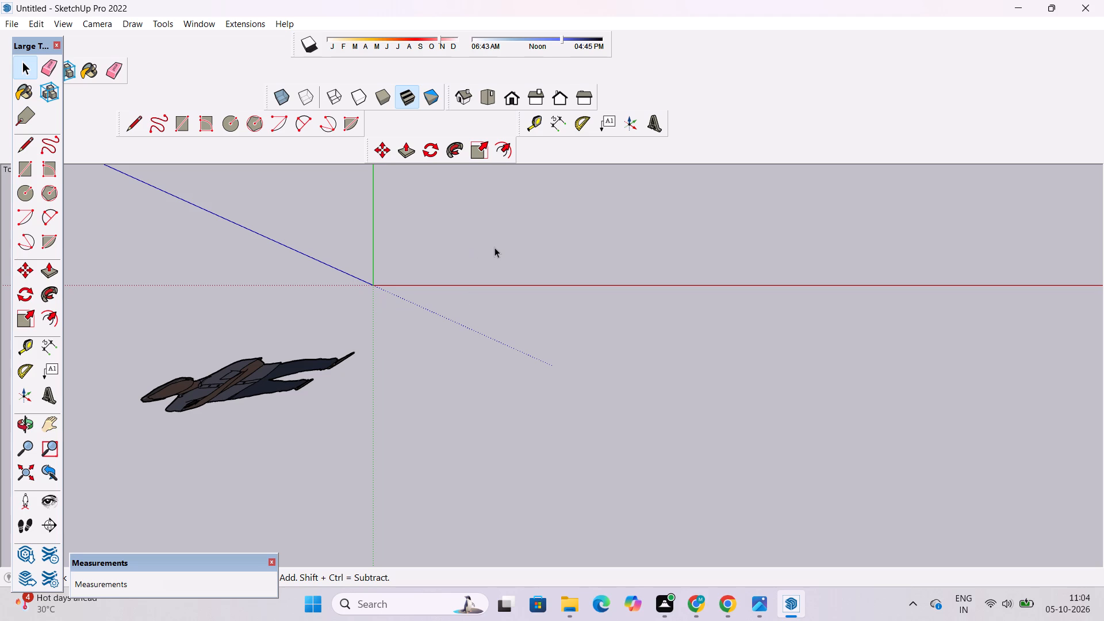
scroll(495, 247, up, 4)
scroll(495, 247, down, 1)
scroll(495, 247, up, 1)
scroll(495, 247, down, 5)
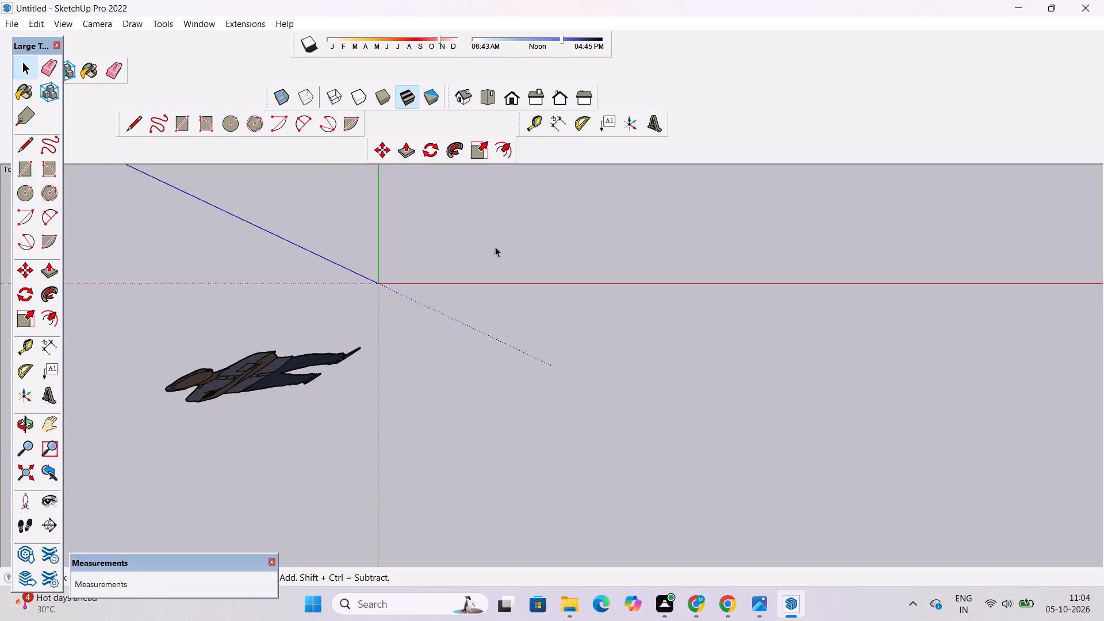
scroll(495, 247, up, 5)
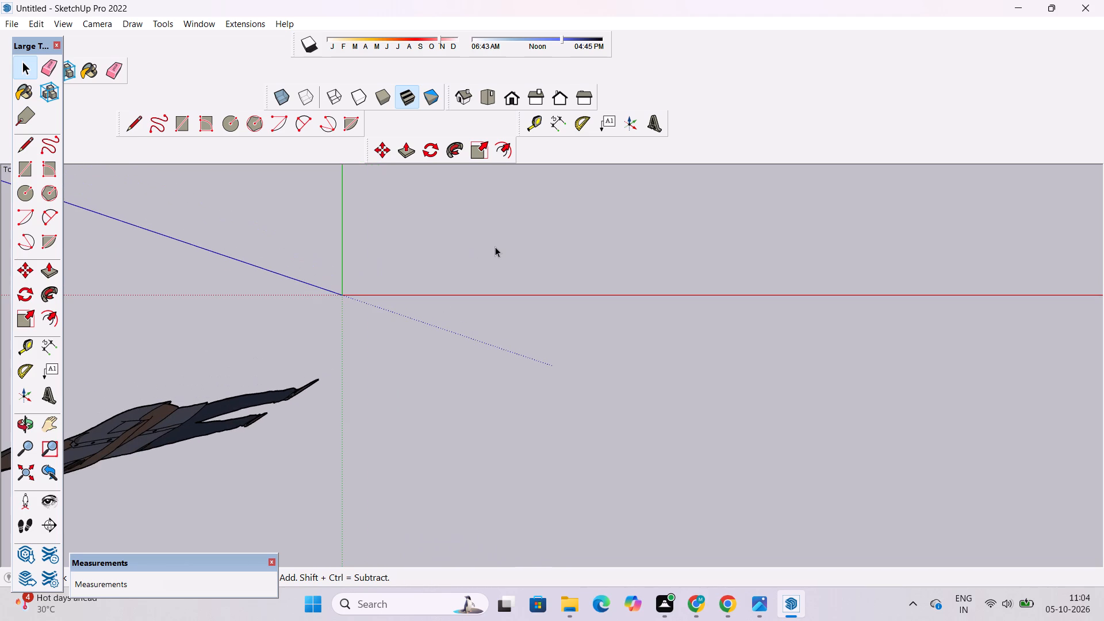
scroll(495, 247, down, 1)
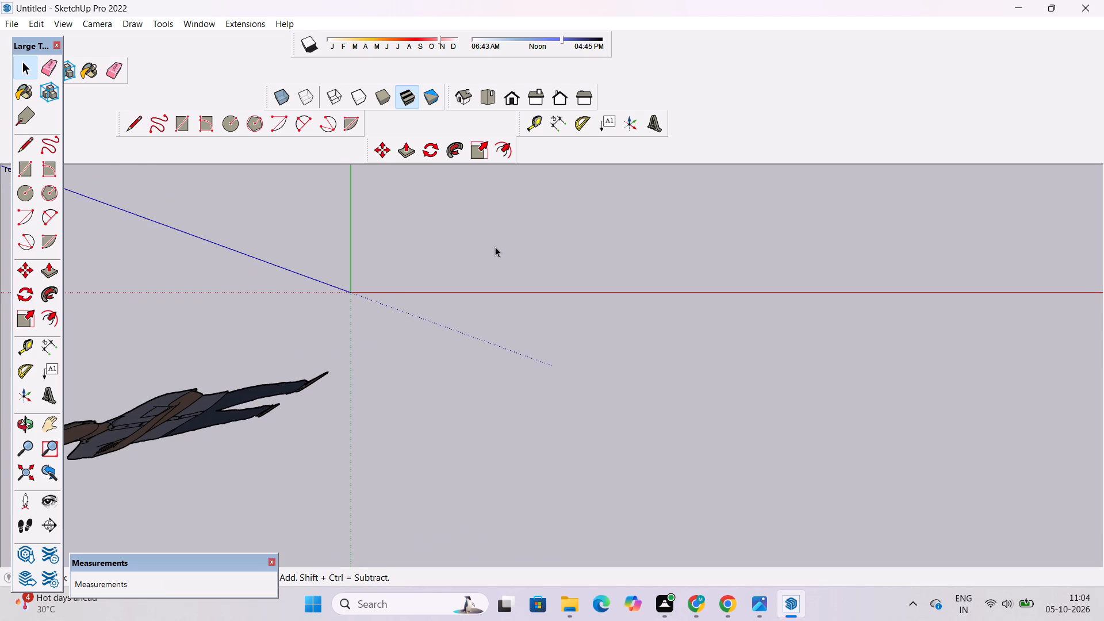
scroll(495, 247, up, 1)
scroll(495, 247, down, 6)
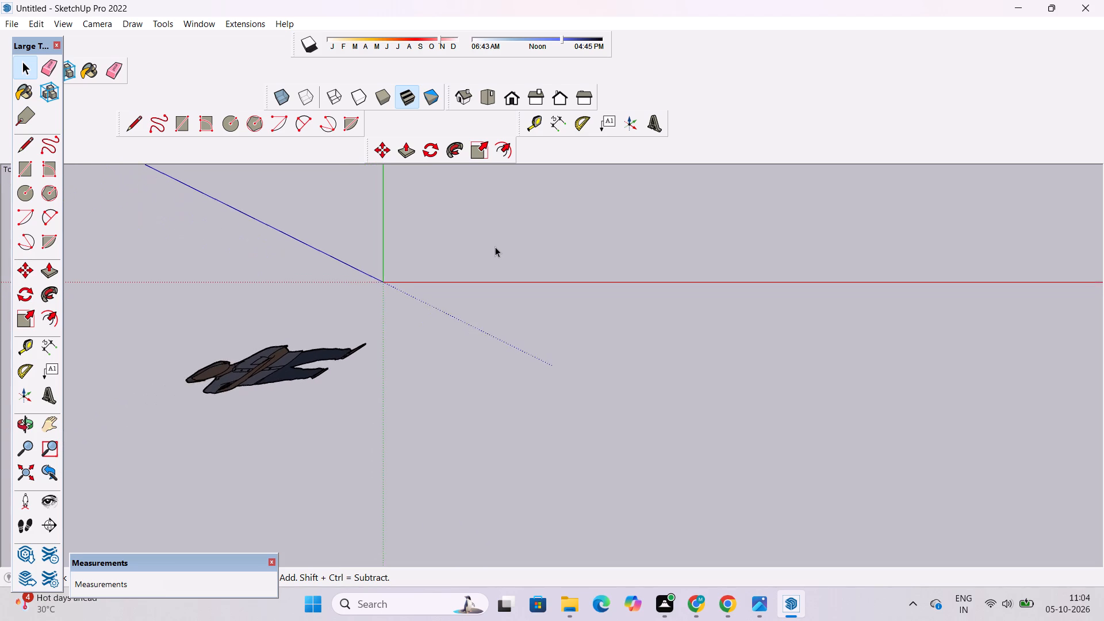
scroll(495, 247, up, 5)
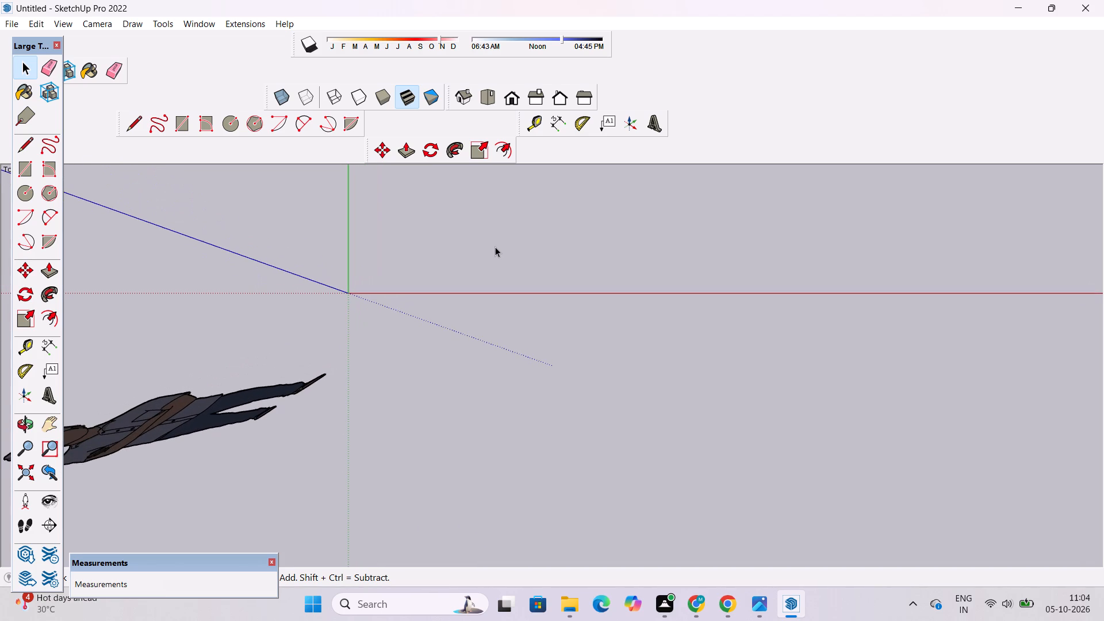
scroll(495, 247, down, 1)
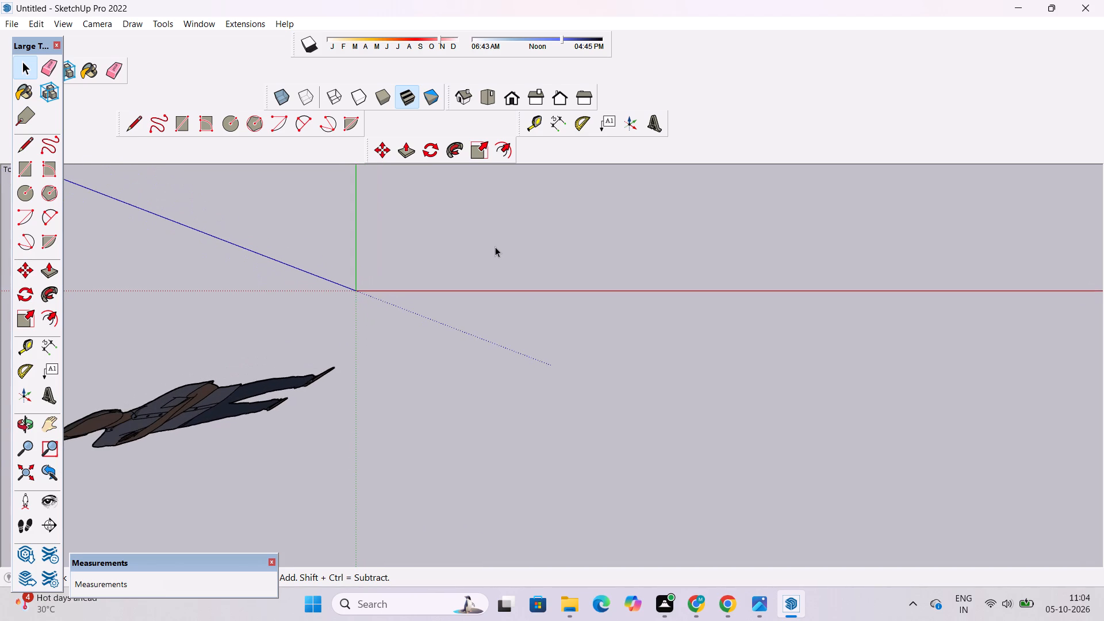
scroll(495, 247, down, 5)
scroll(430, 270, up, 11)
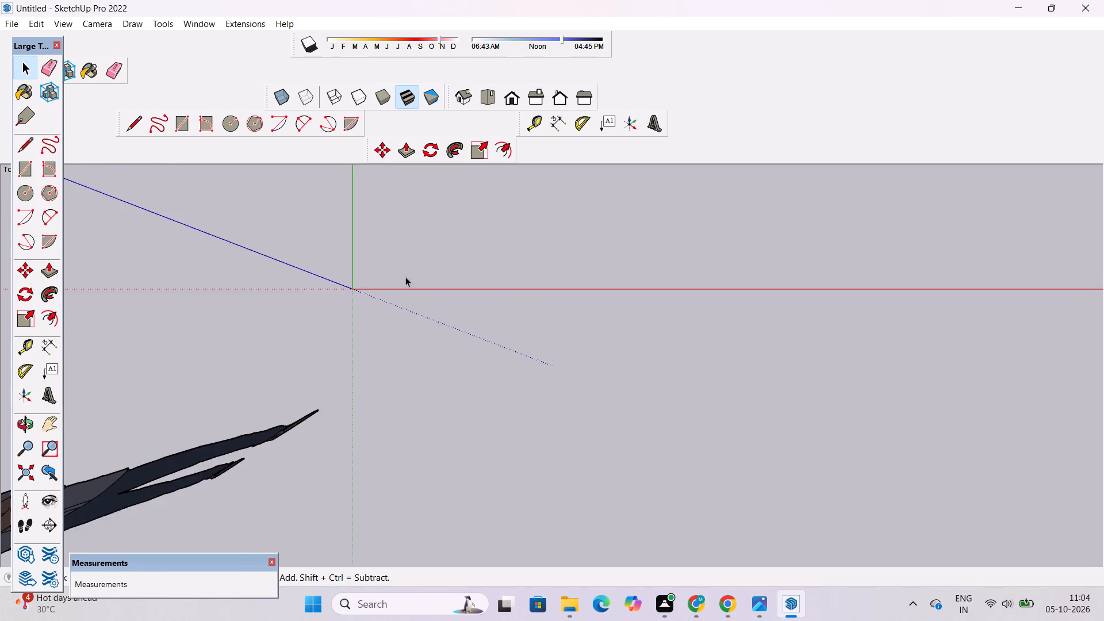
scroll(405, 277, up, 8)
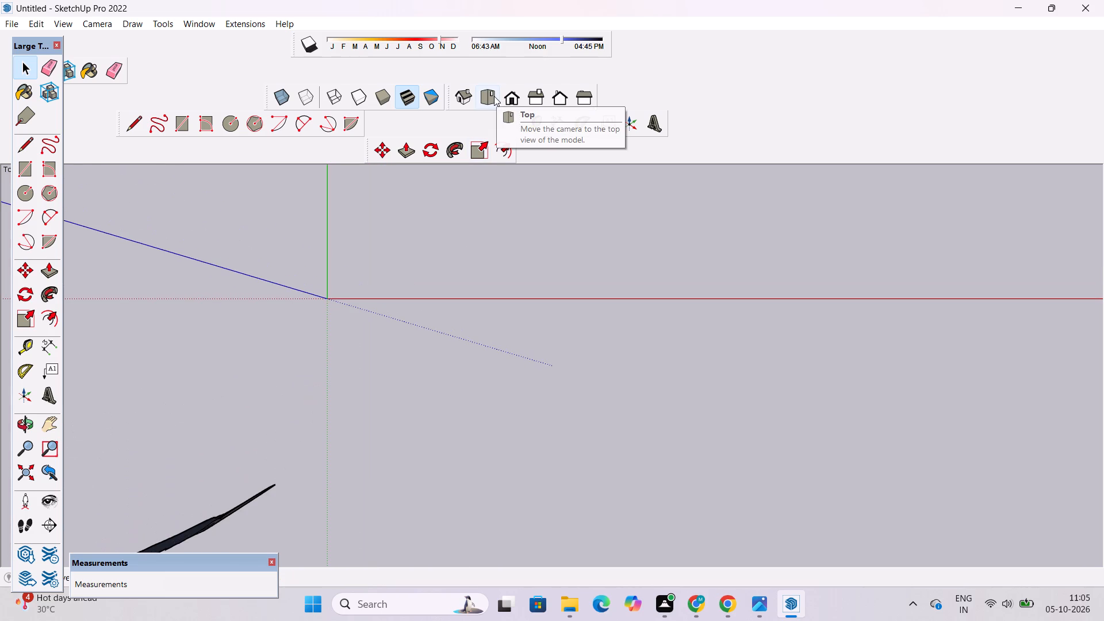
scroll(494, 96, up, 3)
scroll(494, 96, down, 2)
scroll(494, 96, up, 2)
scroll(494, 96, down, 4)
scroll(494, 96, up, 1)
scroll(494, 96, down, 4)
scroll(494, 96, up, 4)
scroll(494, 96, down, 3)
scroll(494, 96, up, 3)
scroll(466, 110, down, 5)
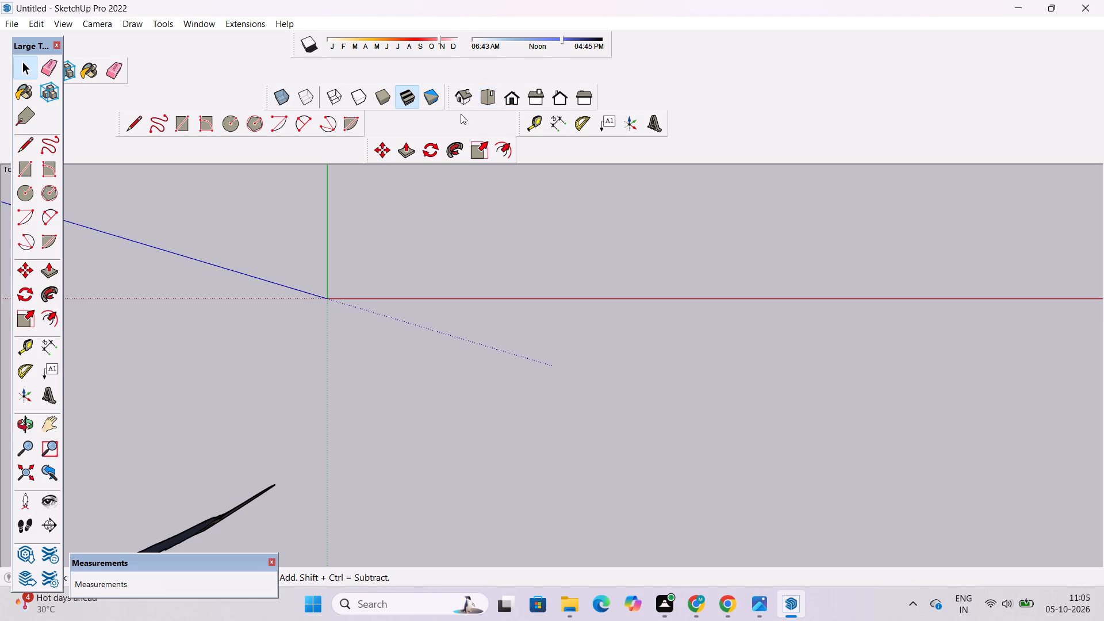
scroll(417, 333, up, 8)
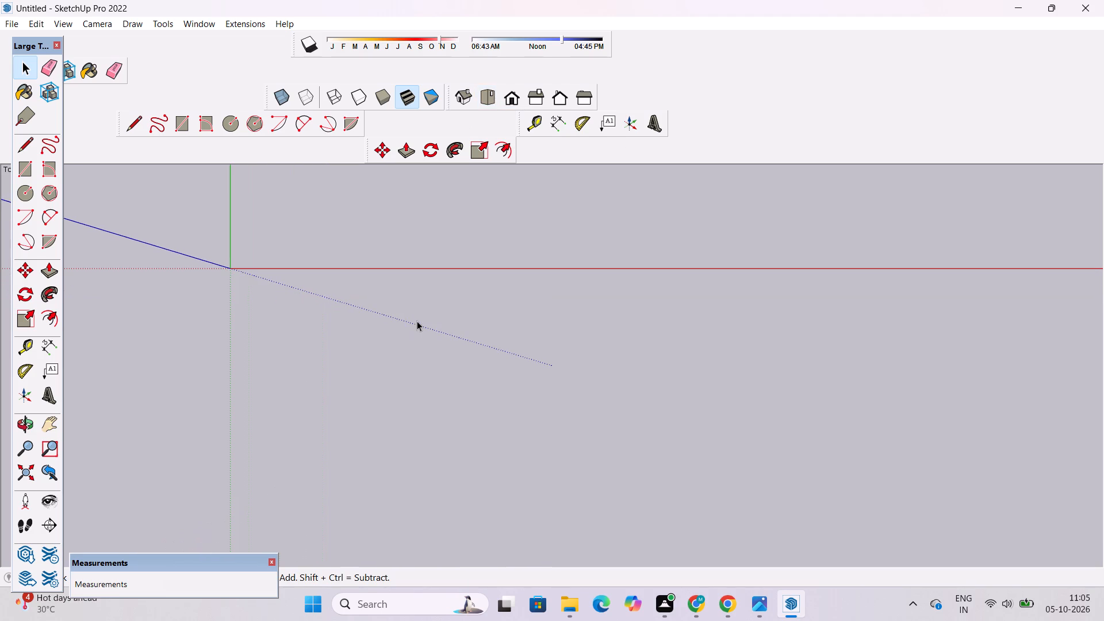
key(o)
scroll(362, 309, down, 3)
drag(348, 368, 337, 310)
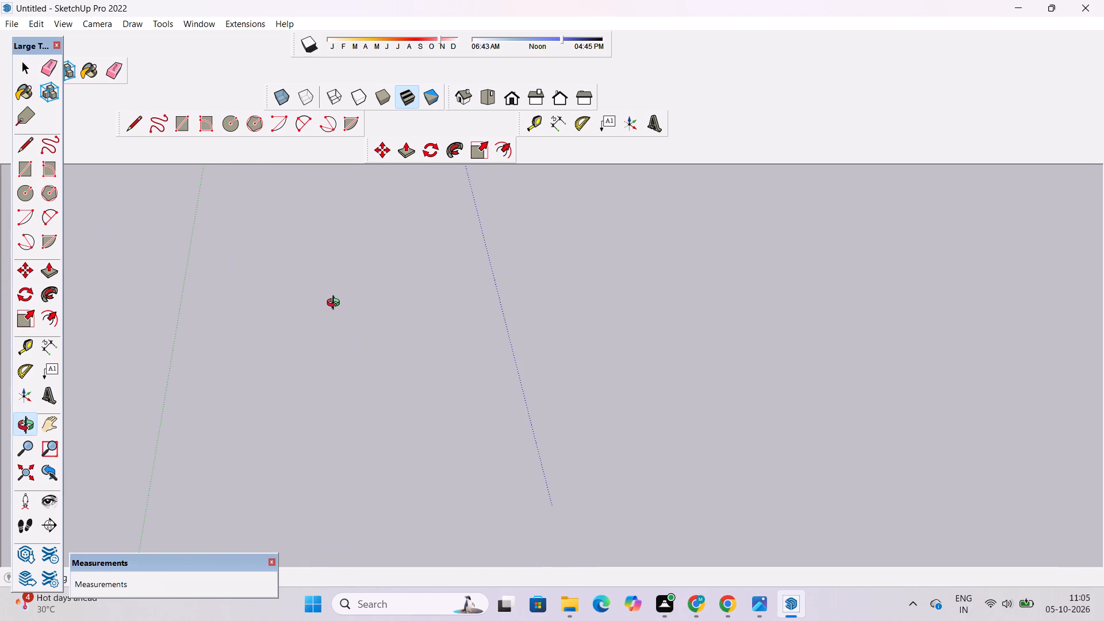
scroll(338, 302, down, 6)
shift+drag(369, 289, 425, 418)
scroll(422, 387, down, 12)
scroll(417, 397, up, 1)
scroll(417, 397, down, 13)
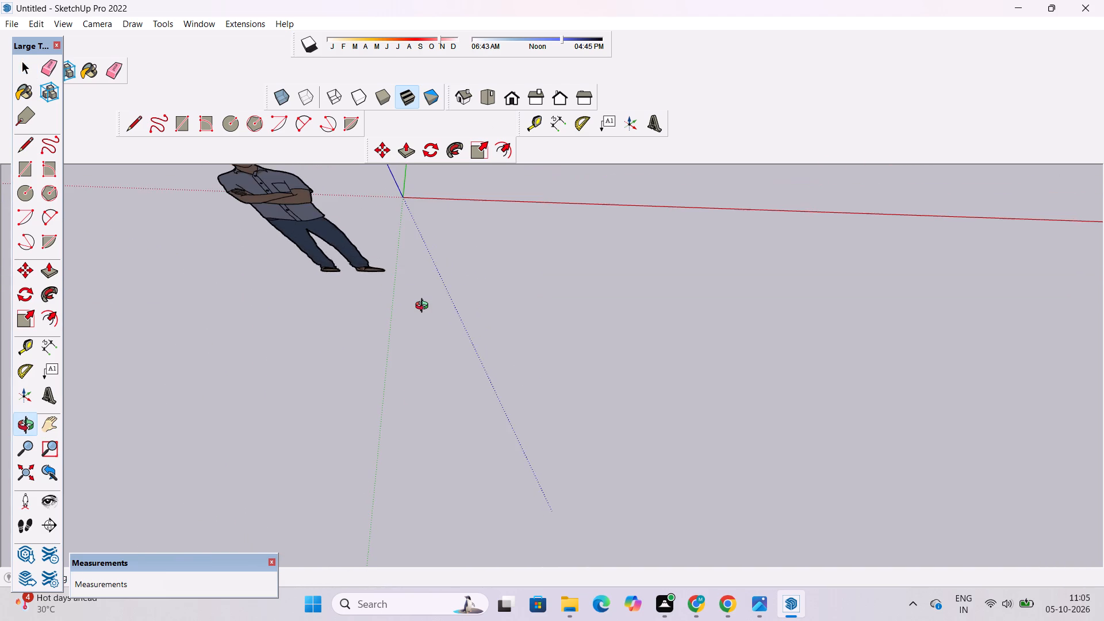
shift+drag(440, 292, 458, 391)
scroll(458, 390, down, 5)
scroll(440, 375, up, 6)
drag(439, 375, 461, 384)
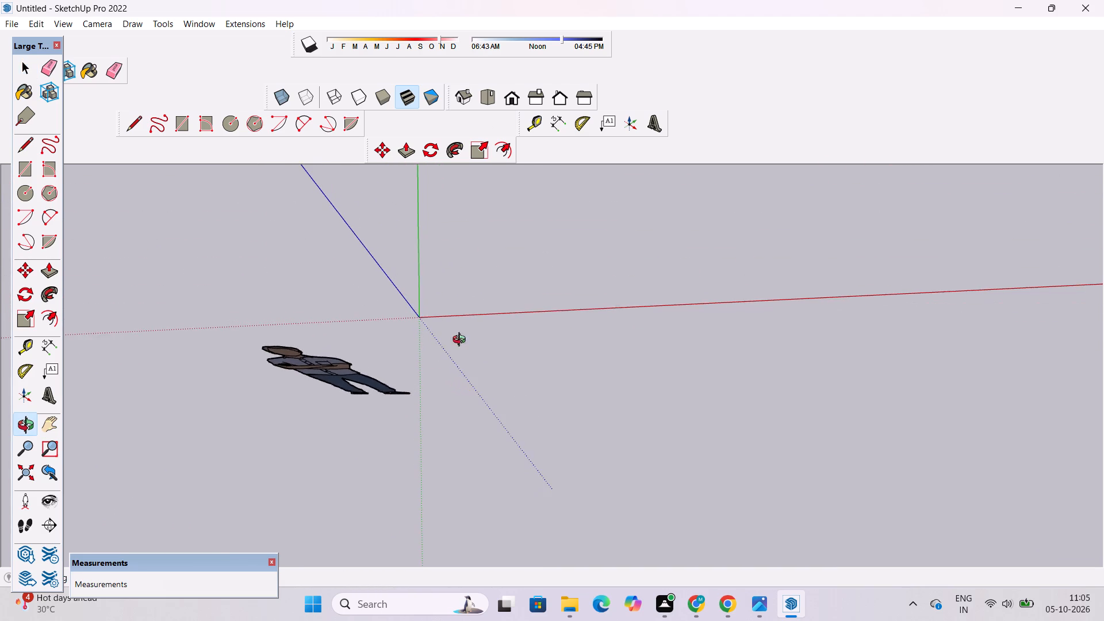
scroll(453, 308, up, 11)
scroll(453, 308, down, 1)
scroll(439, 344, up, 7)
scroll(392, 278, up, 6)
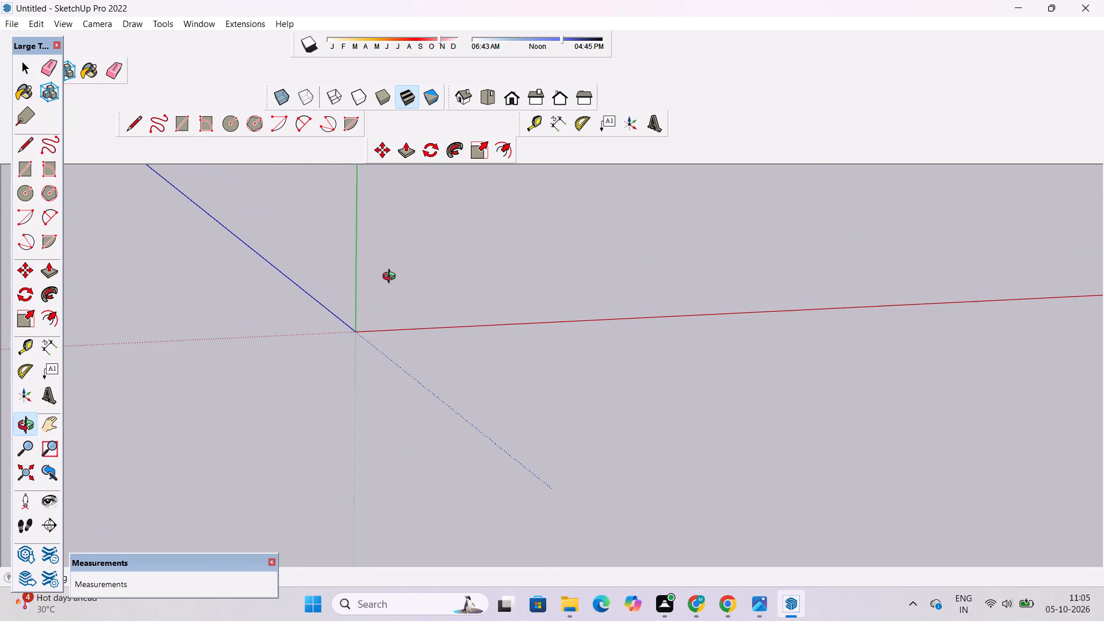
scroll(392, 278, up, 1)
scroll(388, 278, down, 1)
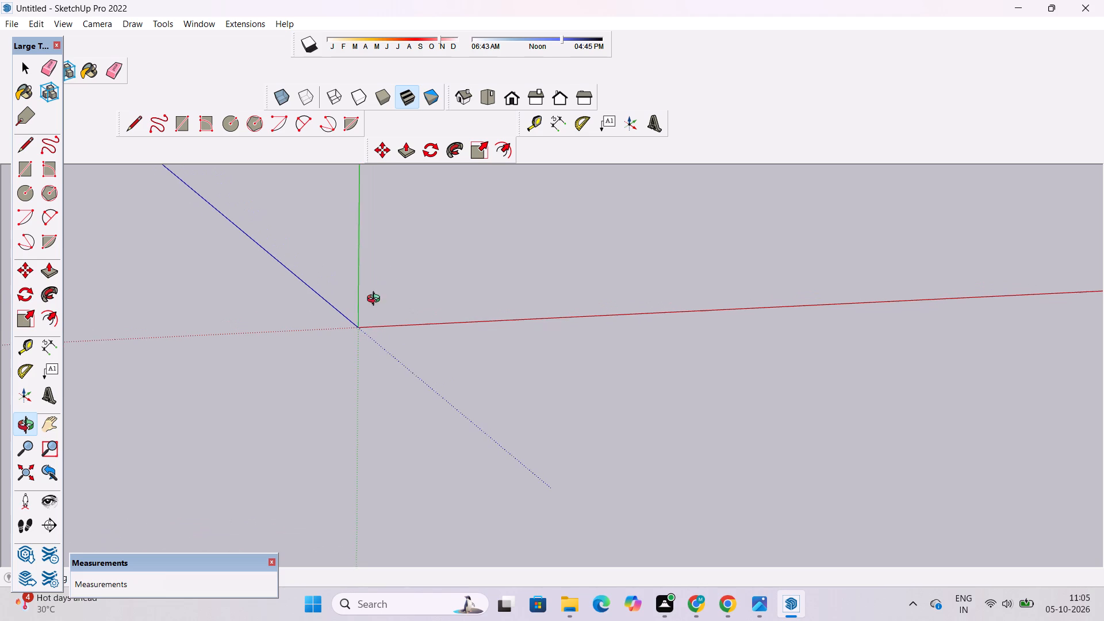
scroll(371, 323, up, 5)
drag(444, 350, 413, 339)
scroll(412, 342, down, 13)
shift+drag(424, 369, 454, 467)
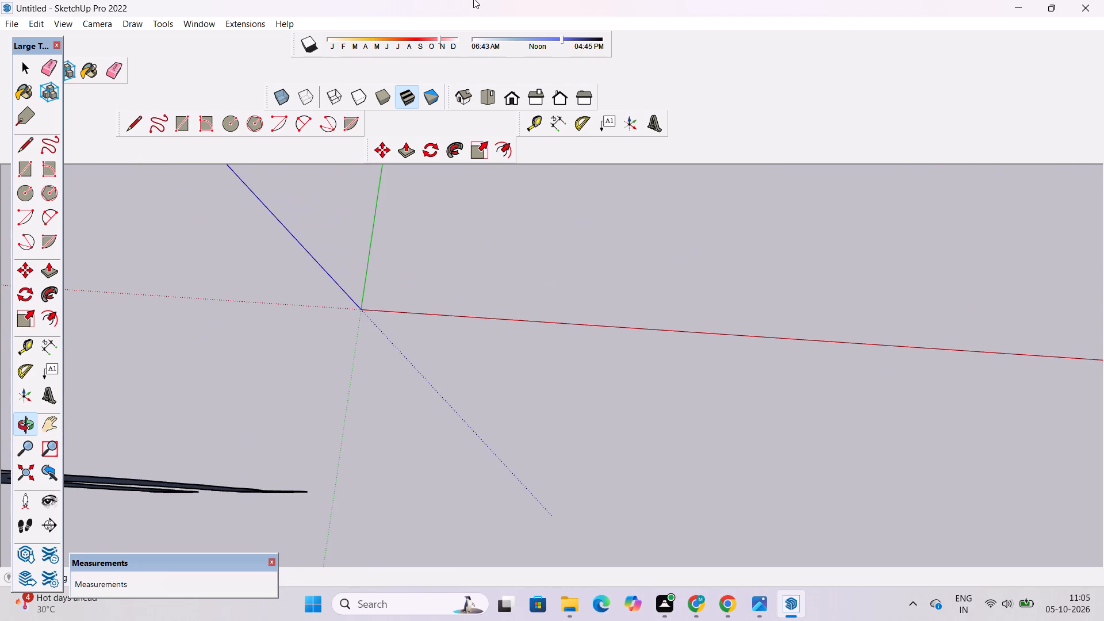
Return the orbited camera to the top view of the model.
click(490, 95)
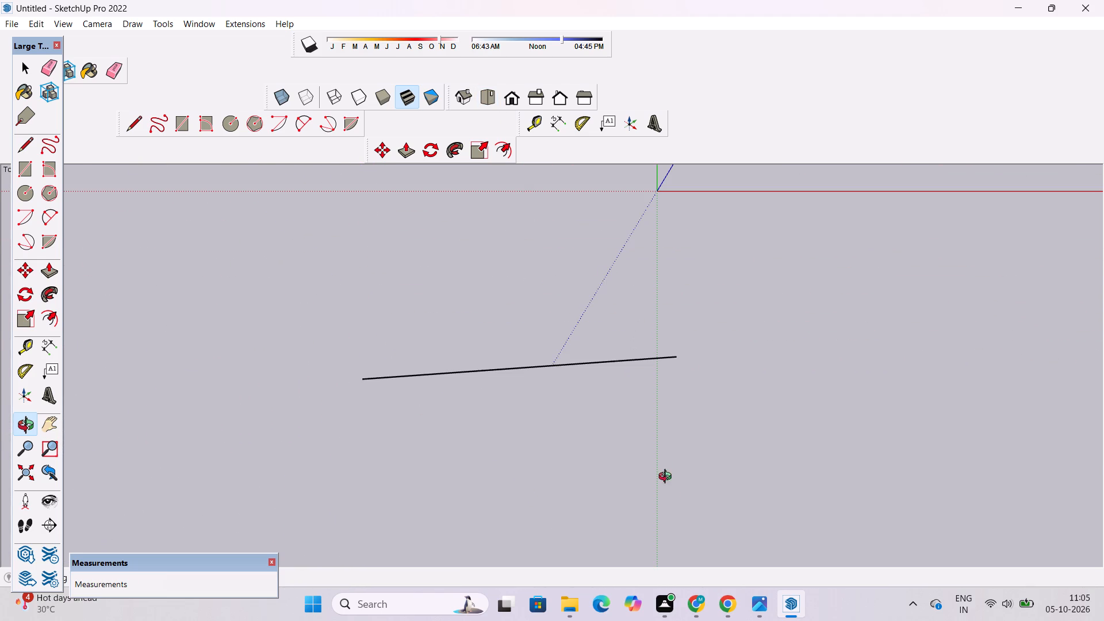
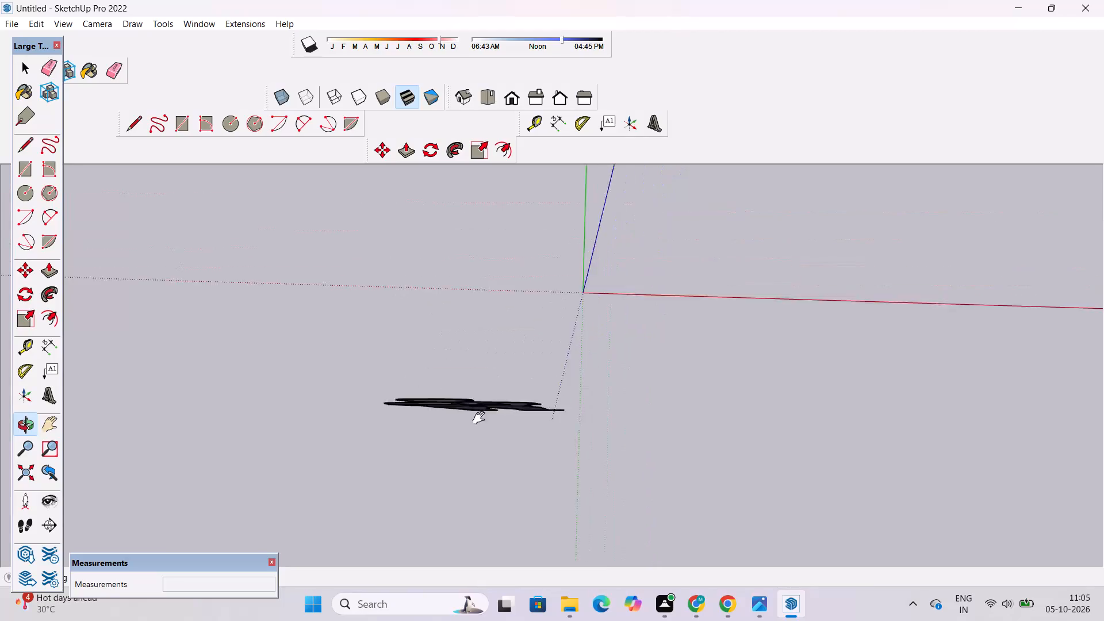
Draw a 50' straight line parallel to the red axis, starting just beside the origin.
scroll(472, 393, down, 6)
shift+drag(830, 381, 630, 431)
scroll(253, 439, up, 7)
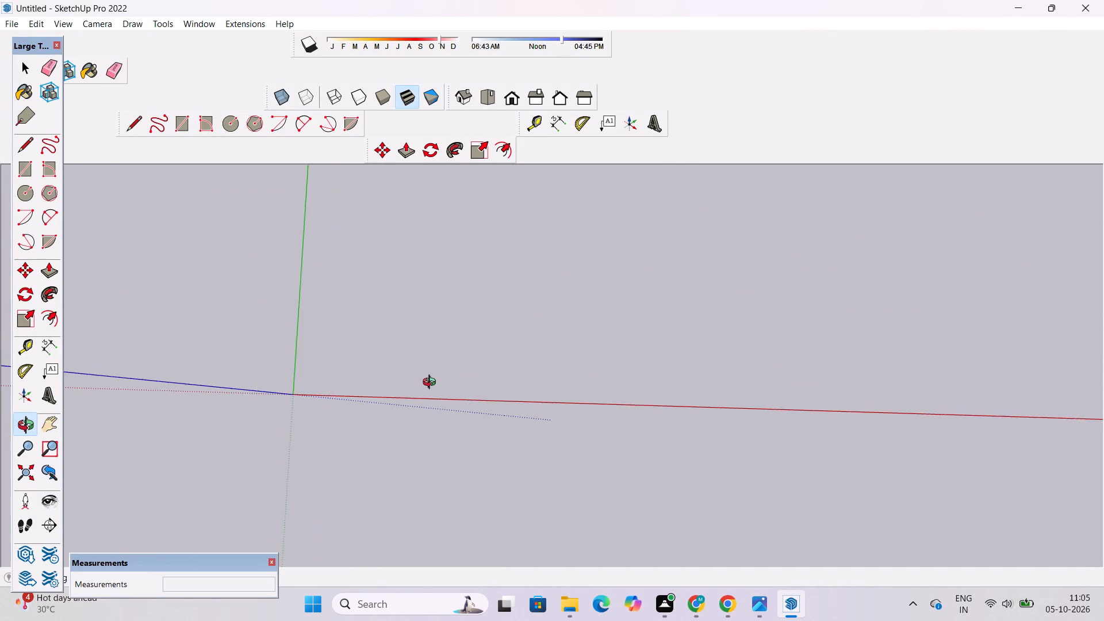
scroll(432, 384, up, 17)
scroll(284, 423, up, 4)
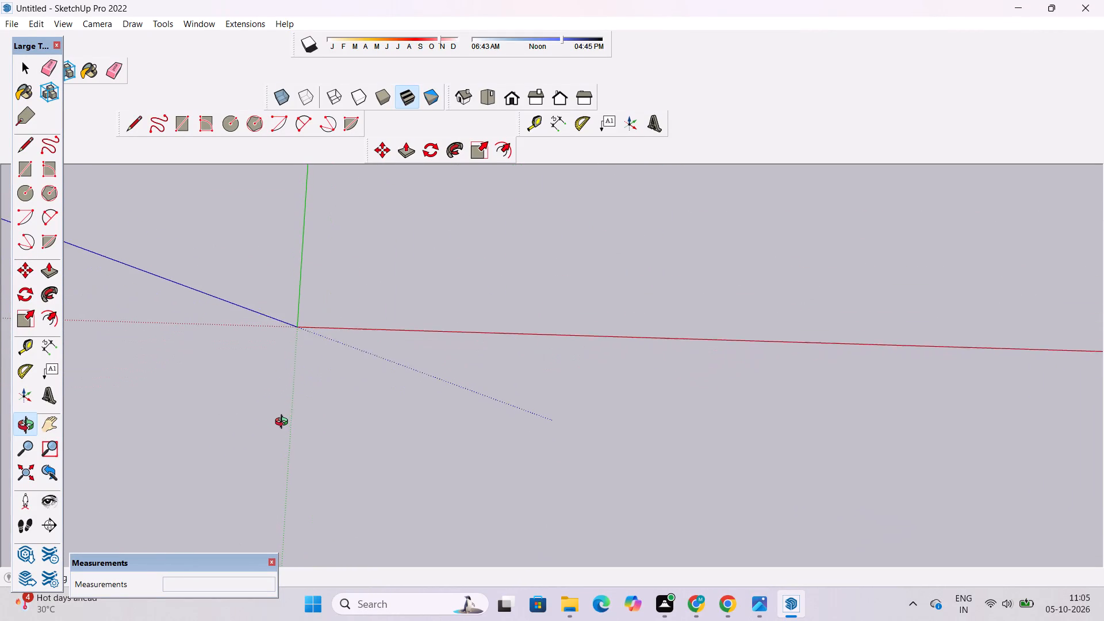
scroll(284, 423, up, 5)
scroll(323, 239, up, 6)
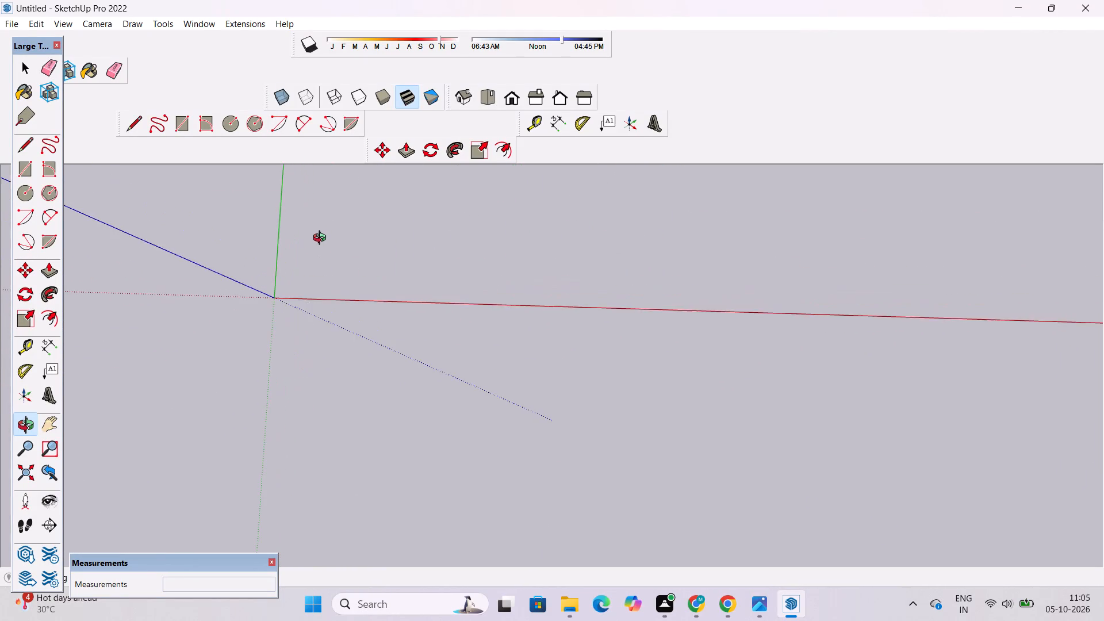
scroll(311, 247, down, 4)
scroll(310, 248, up, 3)
scroll(307, 252, down, 4)
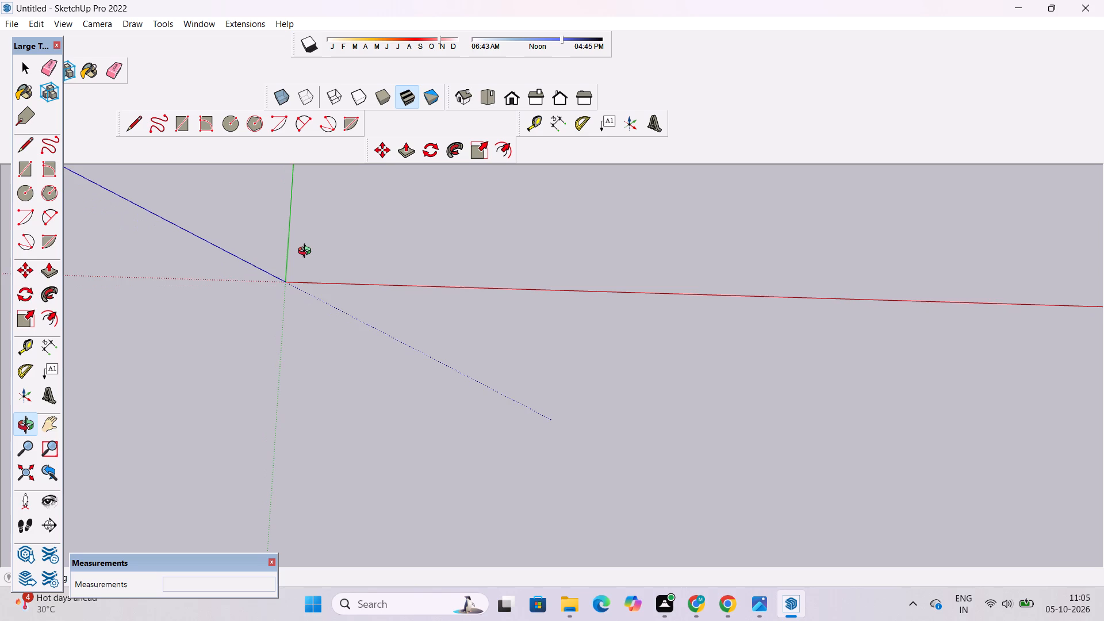
scroll(307, 252, up, 1)
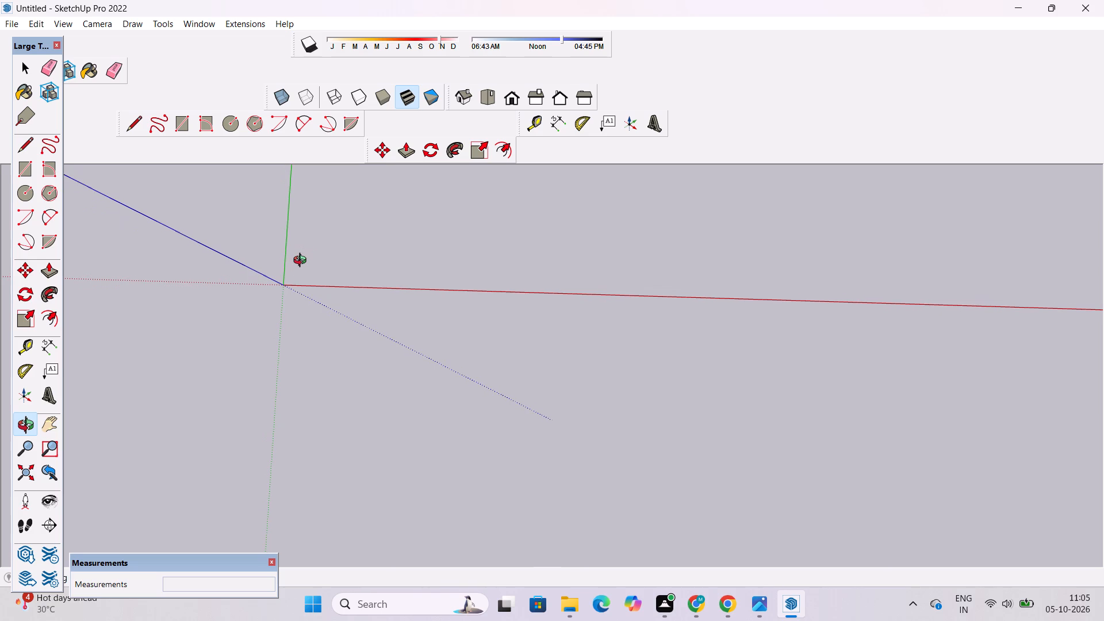
scroll(302, 262, up, 15)
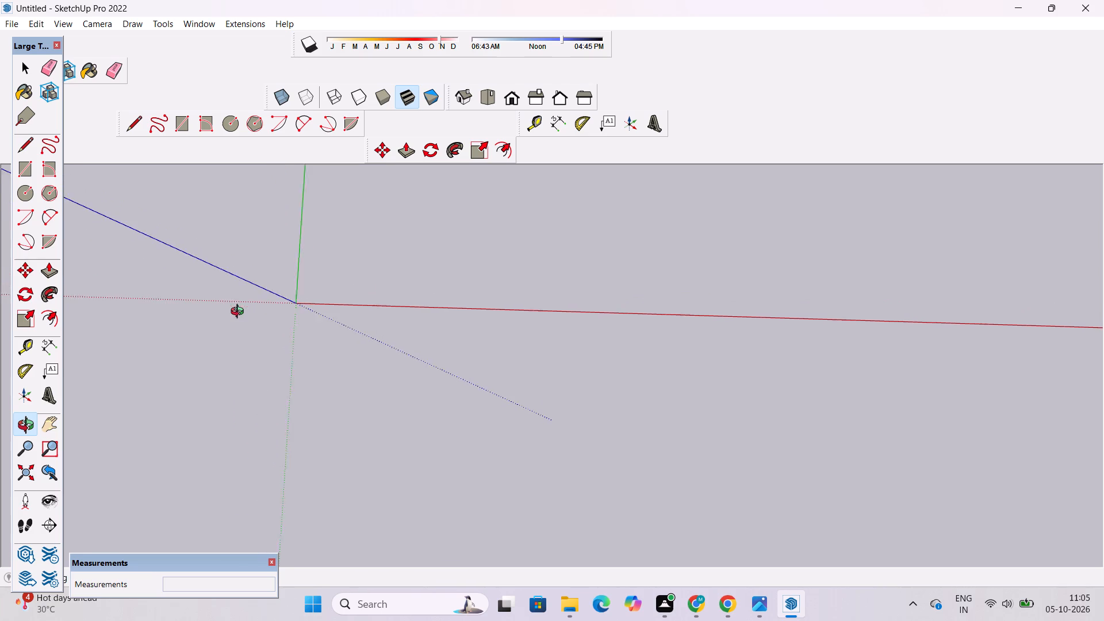
scroll(240, 313, up, 18)
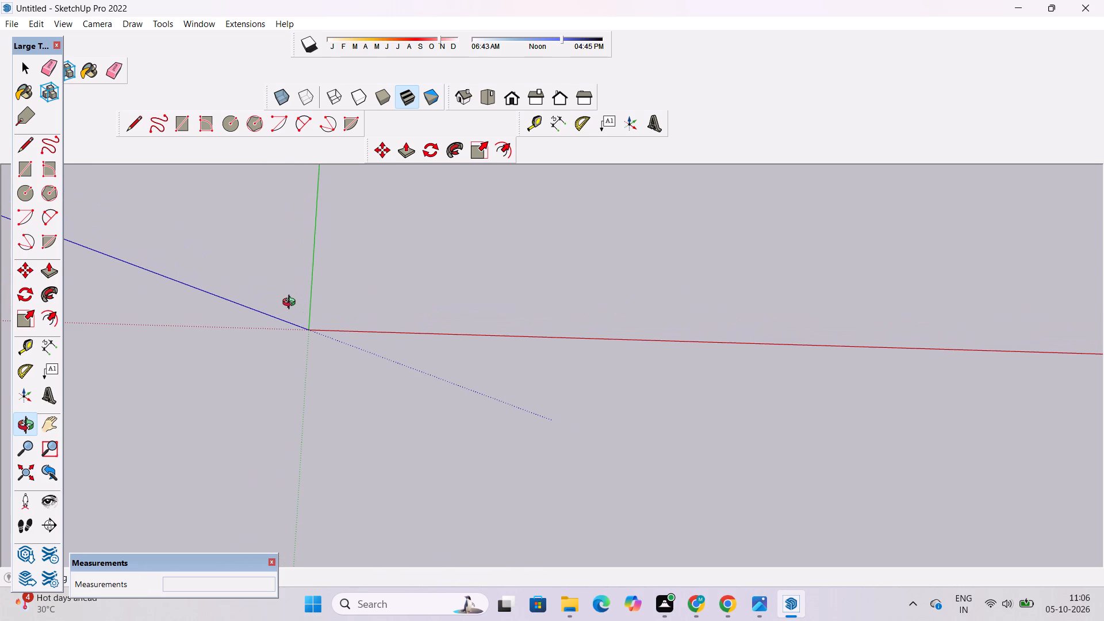
scroll(292, 304, up, 9)
shift+drag(350, 349, 348, 344)
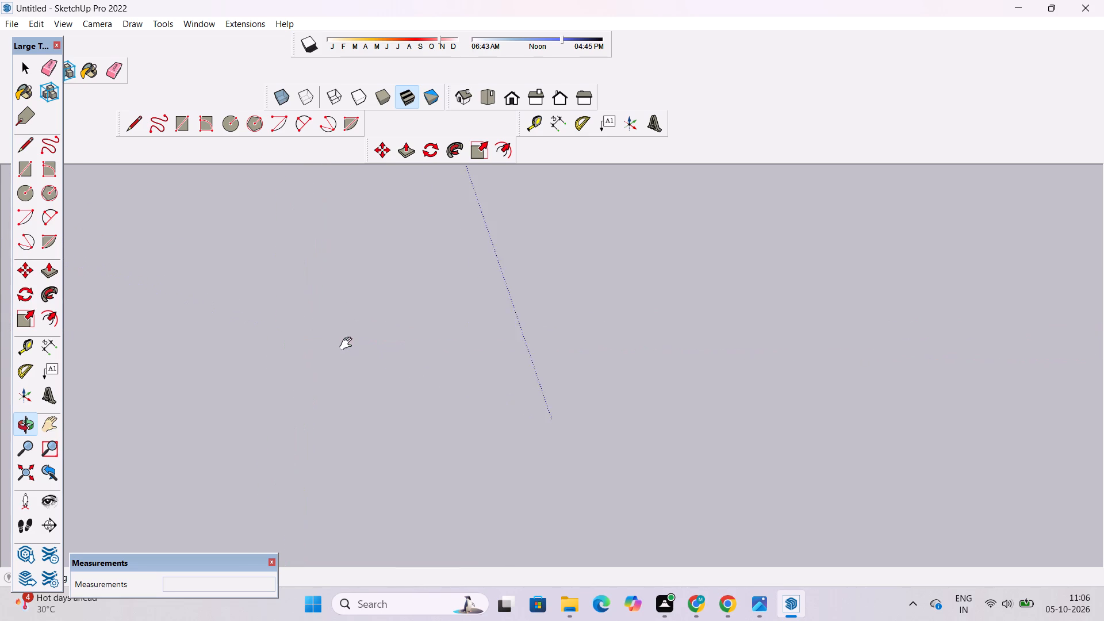
shift+drag(348, 344, 350, 369)
scroll(344, 337, down, 20)
scroll(344, 337, down, 20)
scroll(344, 337, down, 5)
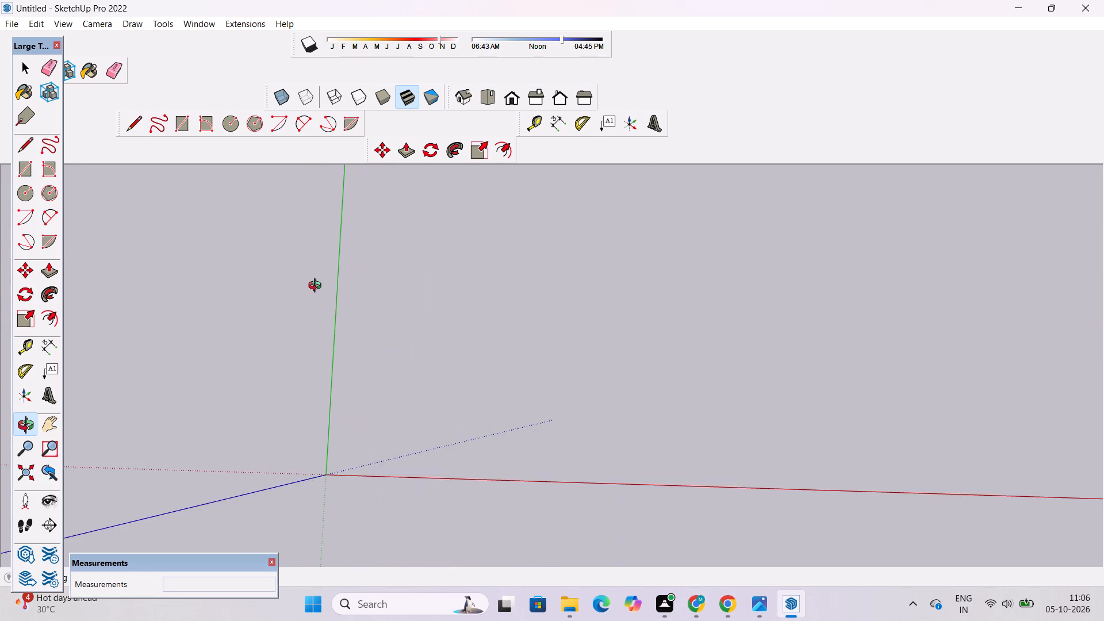
scroll(317, 287, down, 14)
drag(346, 354, 316, 274)
shift+scroll(315, 249, up, 5)
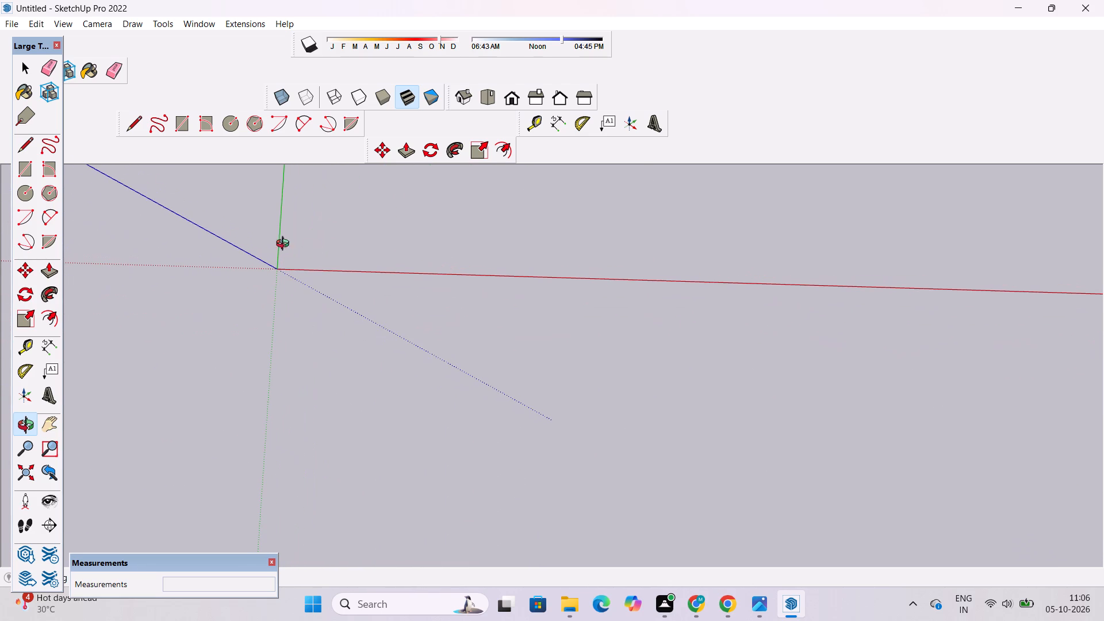
click(131, 128)
scroll(335, 251, up, 1)
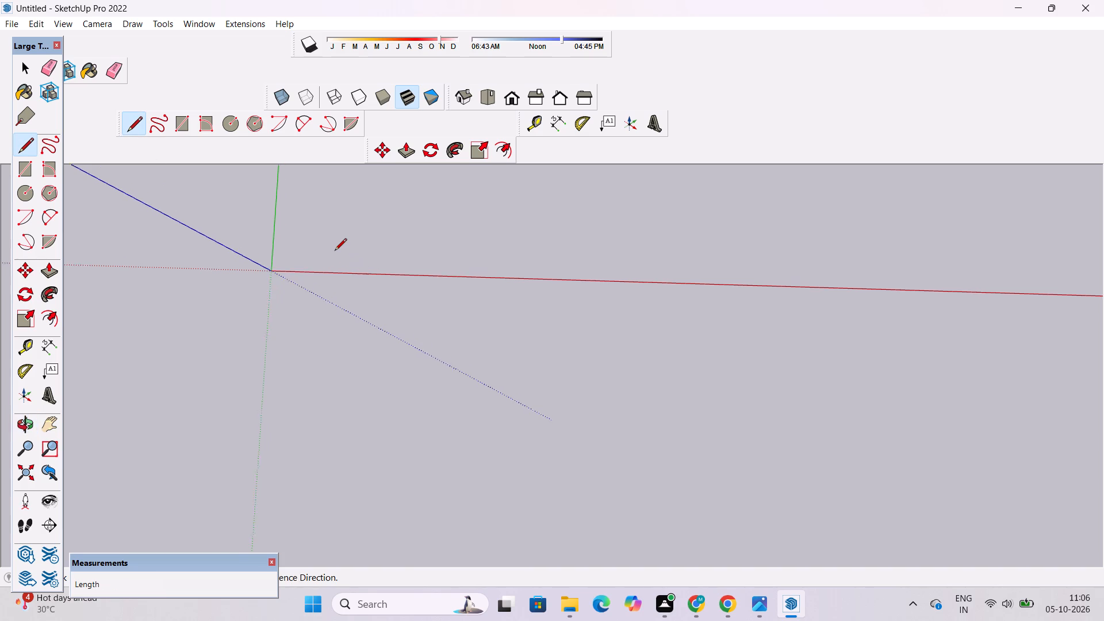
scroll(335, 251, up, 8)
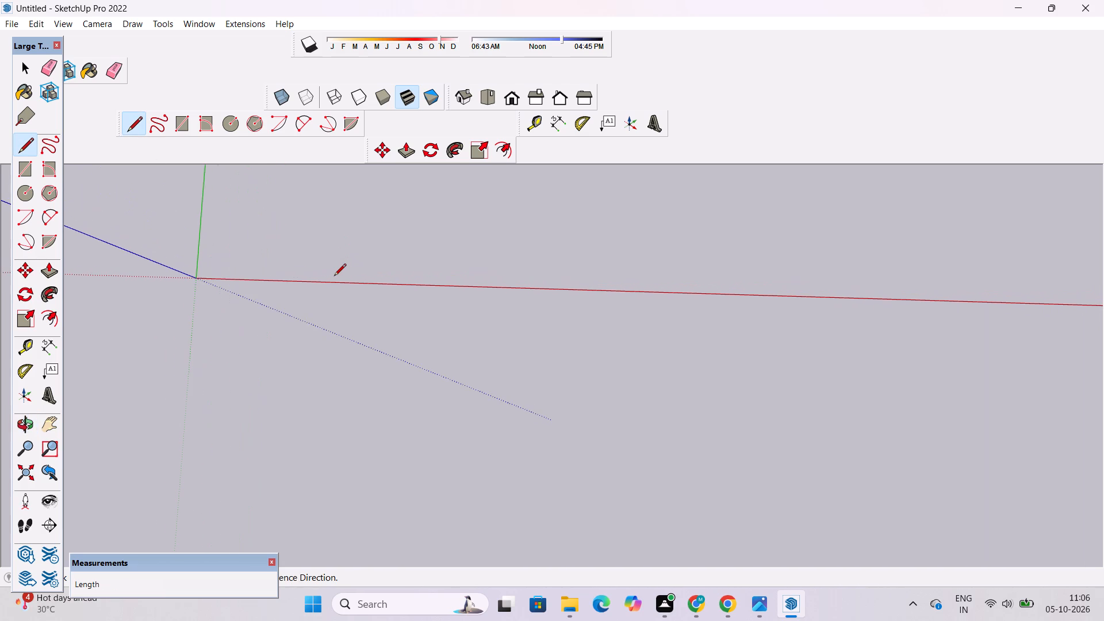
scroll(218, 262, up, 8)
click(216, 279)
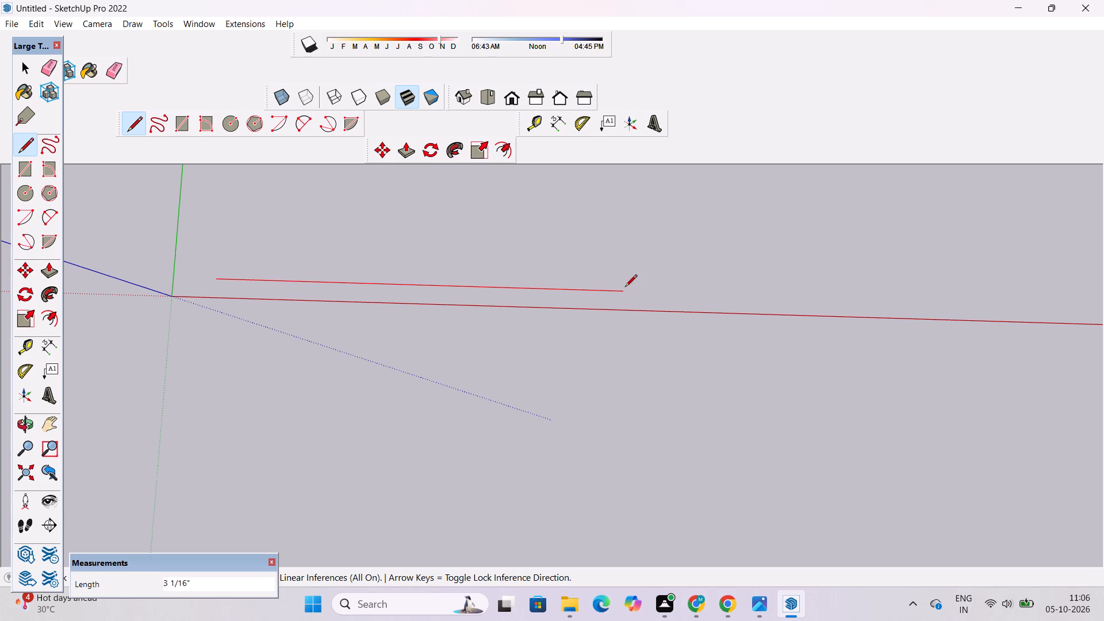
text(50)
key(apostrophe)
key(Return)
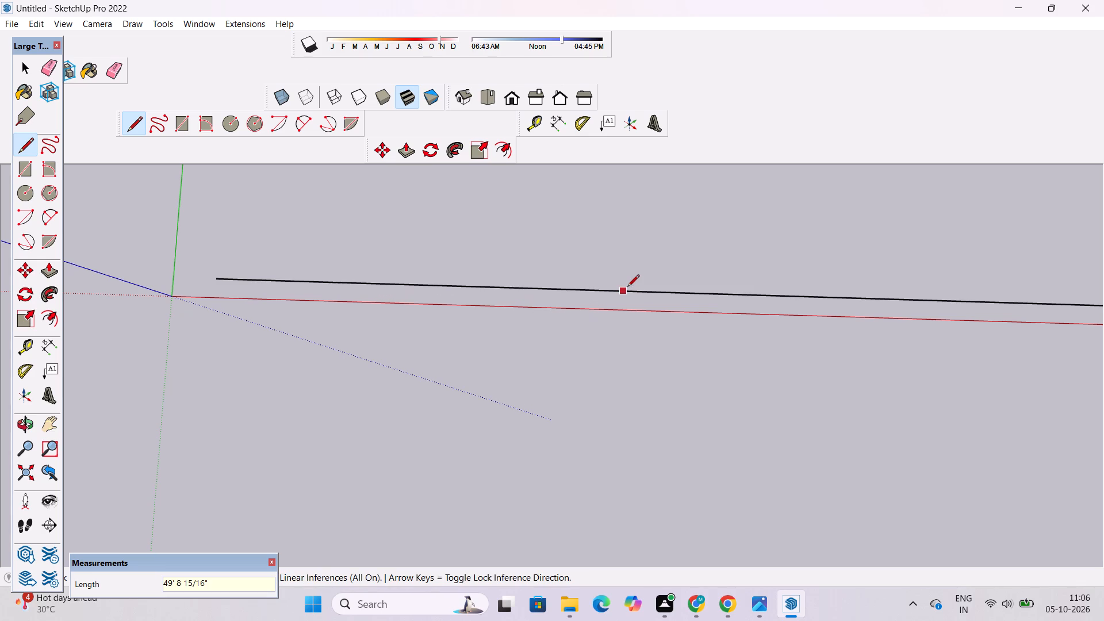
scroll(499, 301, down, 10)
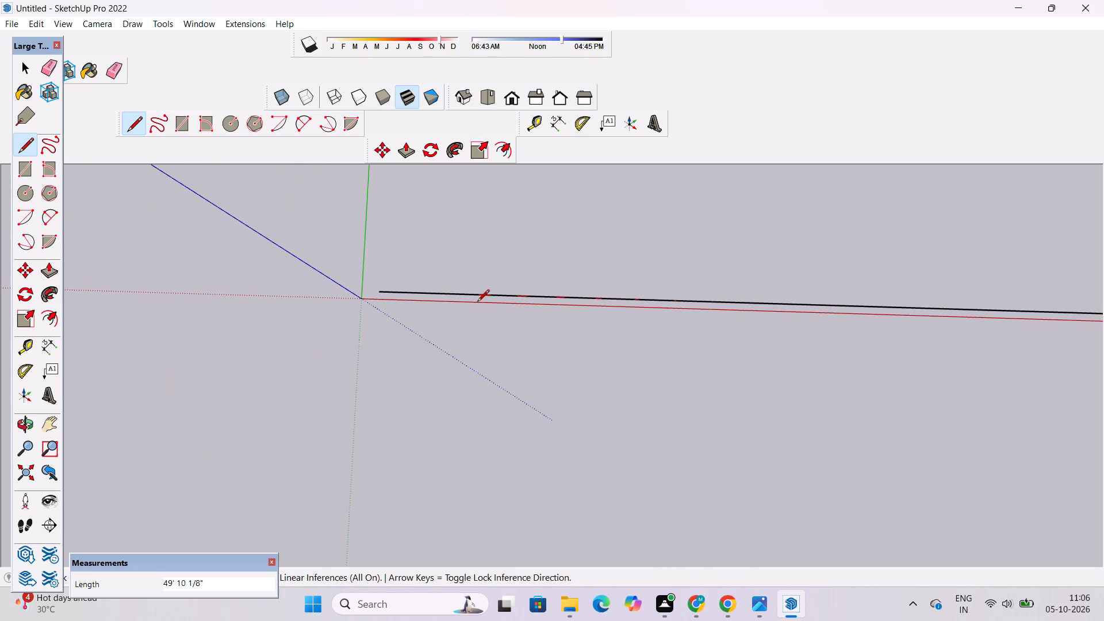
key(space)
Examine the new line along the red axis from several angles, including its far end and the origin with the scale figure.
scroll(706, 262, down, 11)
scroll(423, 333, up, 4)
key(o)
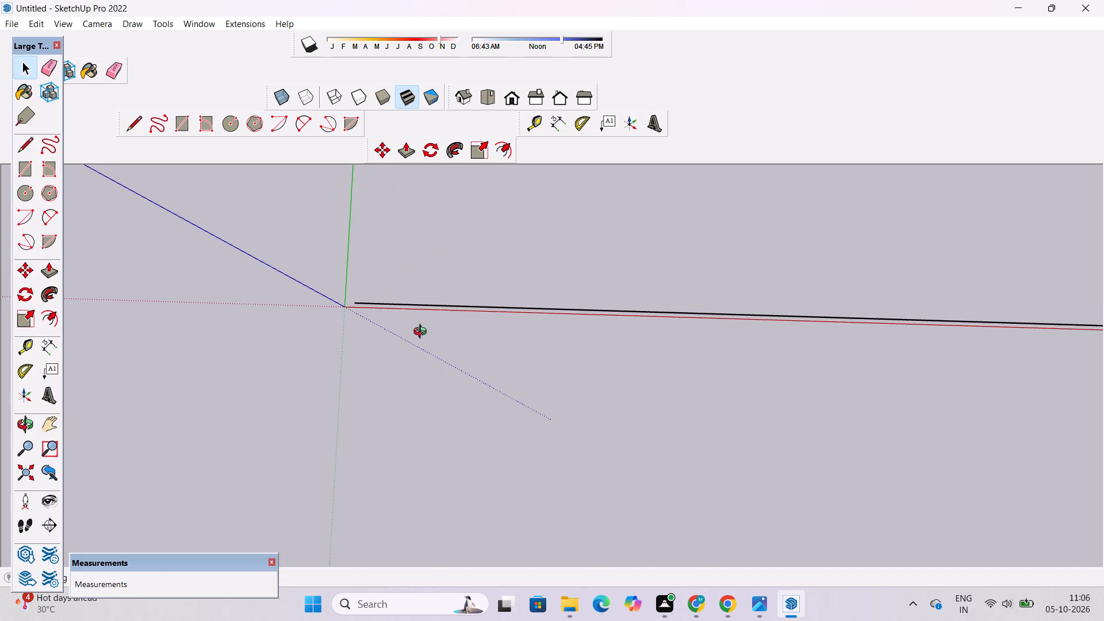
scroll(423, 333, down, 7)
shift+drag(612, 346, 373, 329)
scroll(379, 325, down, 20)
scroll(379, 325, down, 4)
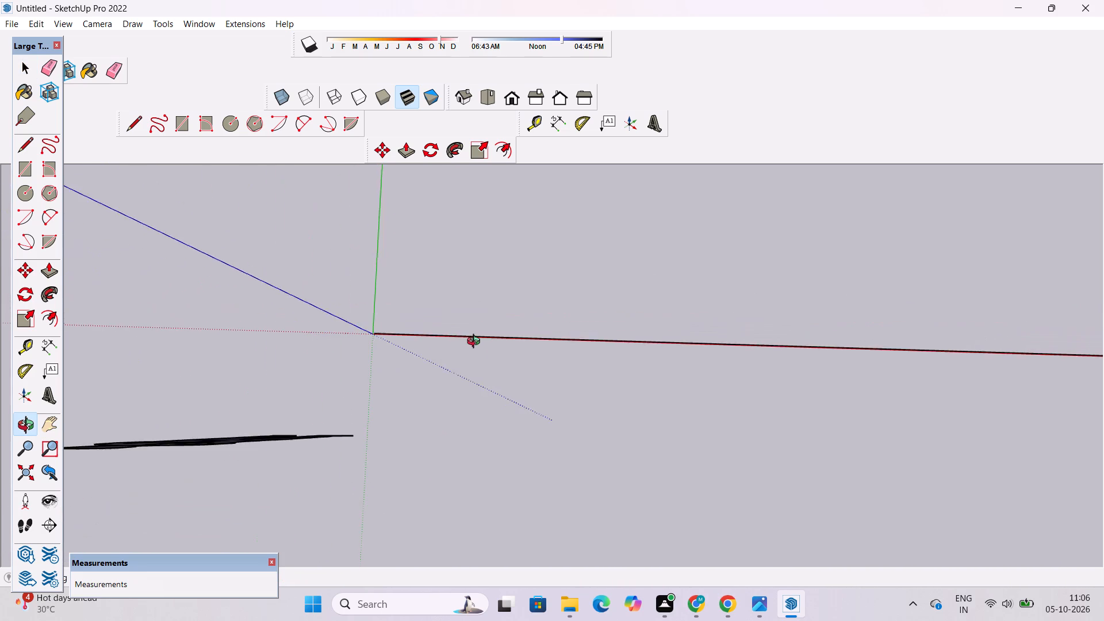
drag(546, 466, 548, 300)
scroll(595, 363, down, 8)
drag(739, 436, 534, 382)
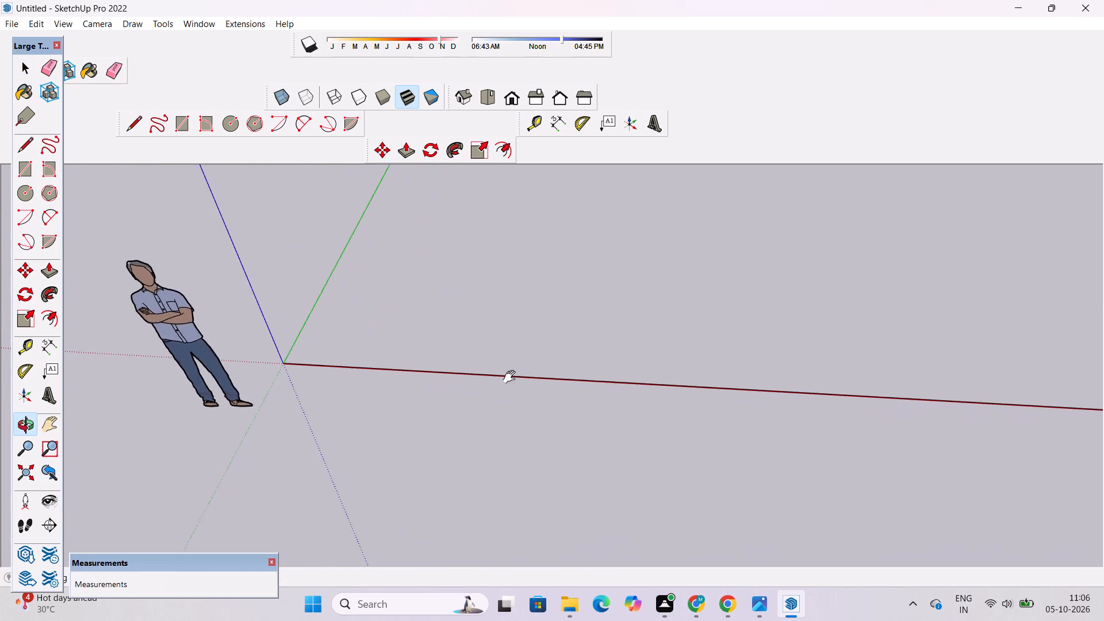
scroll(512, 377, down, 20)
scroll(512, 377, down, 5)
scroll(541, 373, up, 15)
drag(475, 374, 522, 427)
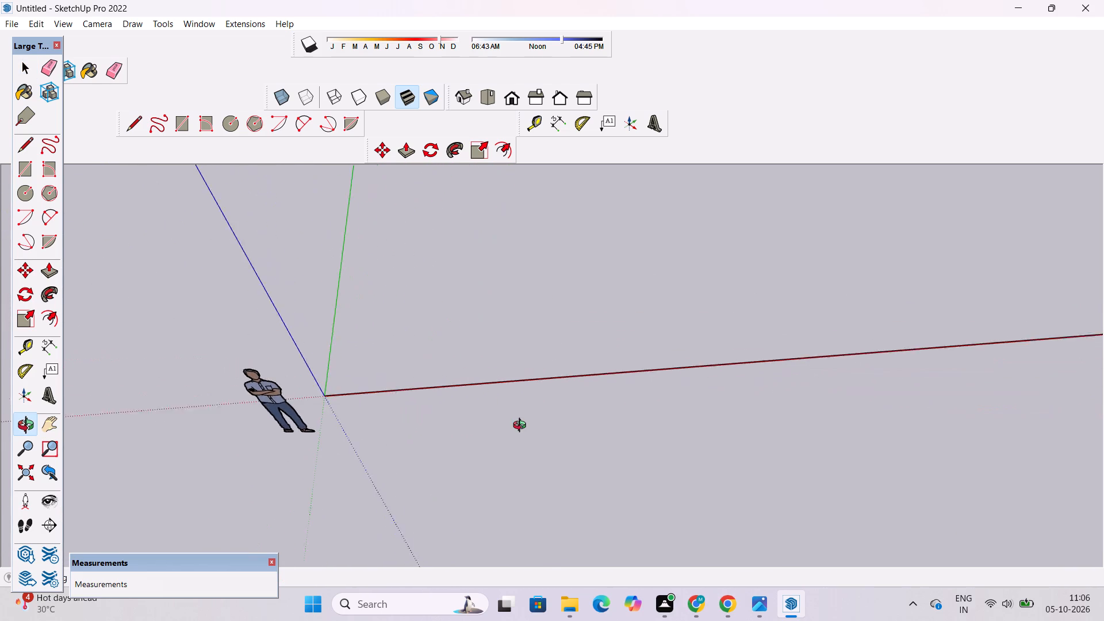
drag(522, 427, 522, 427)
scroll(522, 424, down, 6)
shift+drag(592, 406, 560, 411)
drag(577, 410, 551, 417)
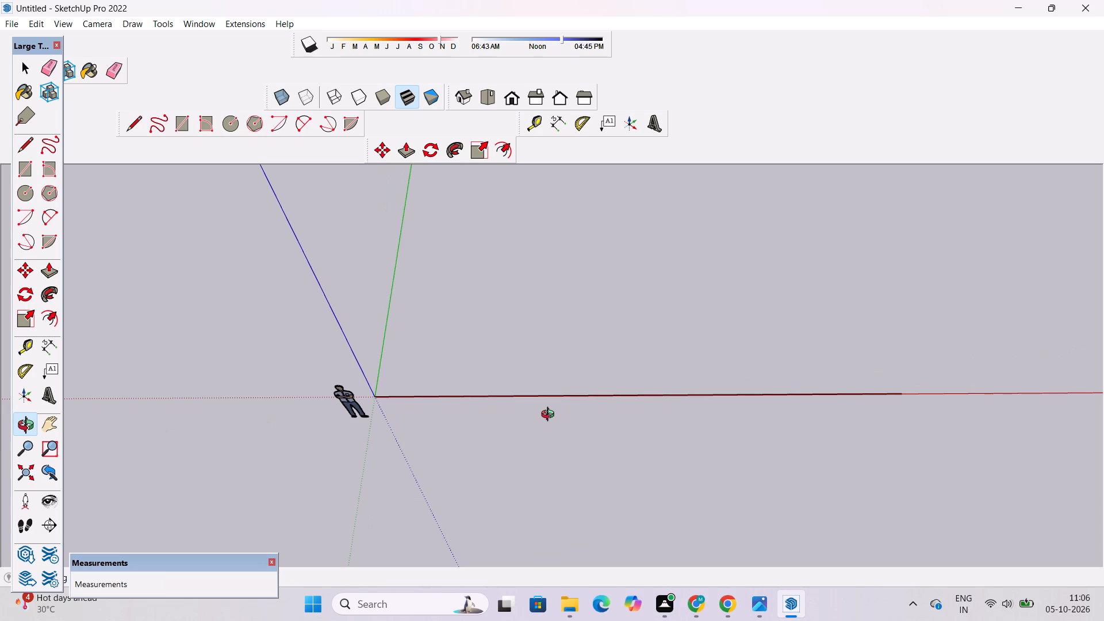
scroll(580, 394, up, 2)
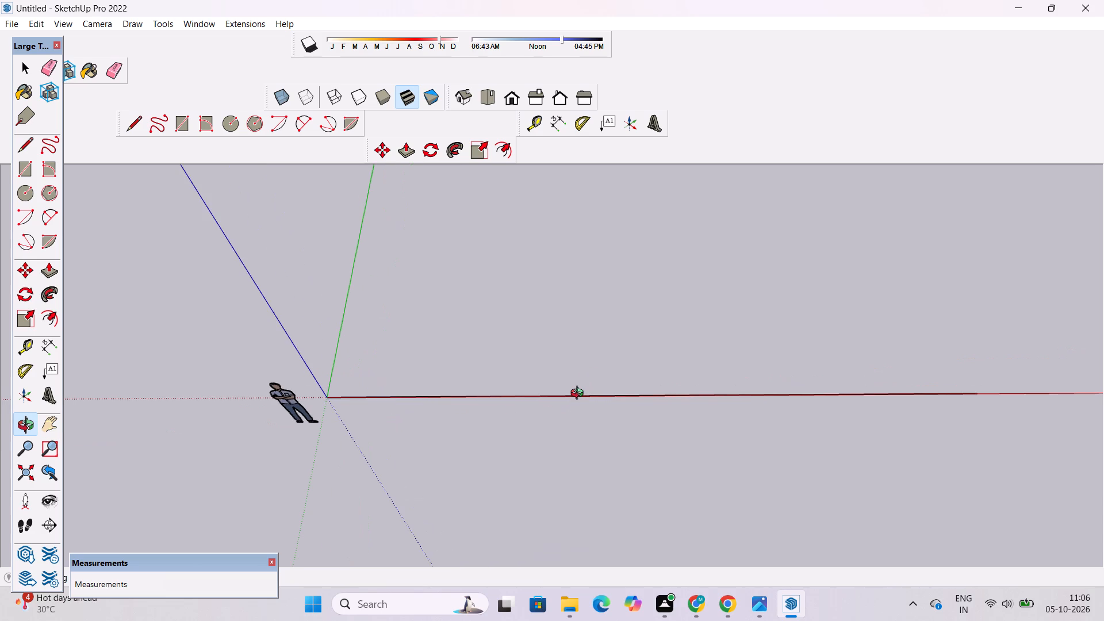
click(580, 394)
scroll(580, 394, down, 2)
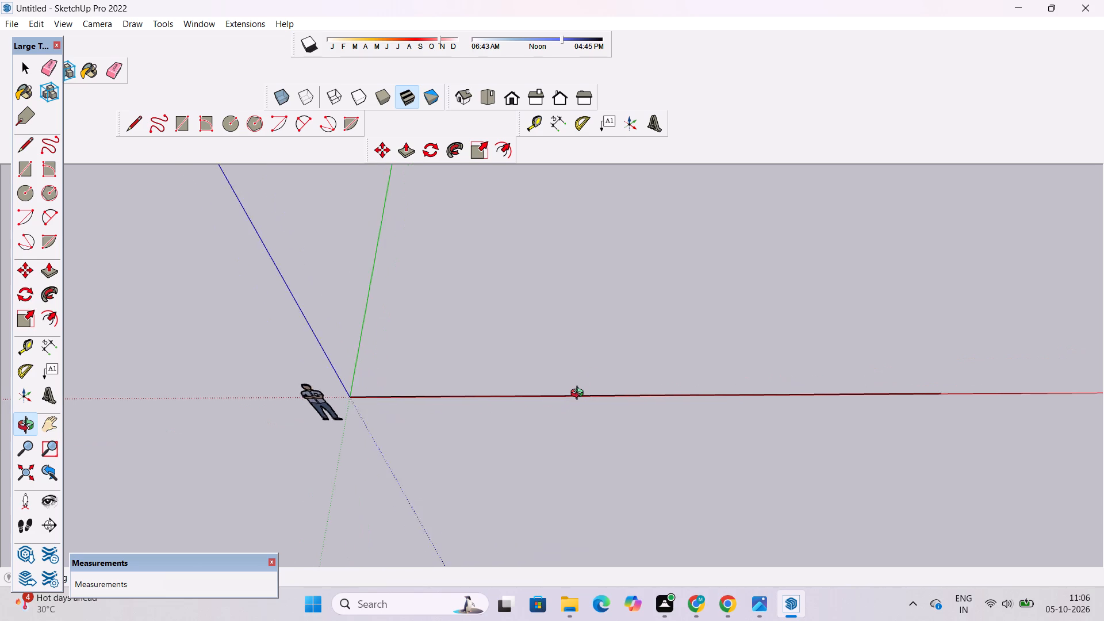
scroll(580, 394, down, 3)
scroll(580, 394, up, 8)
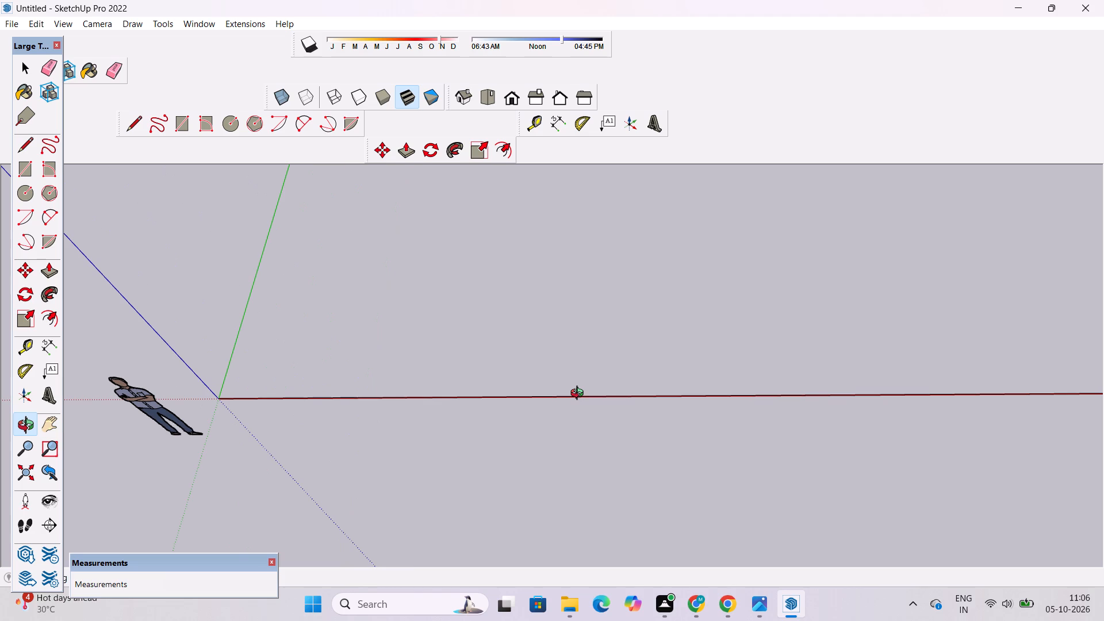
scroll(435, 386, up, 2)
shift+drag(421, 387, 435, 388)
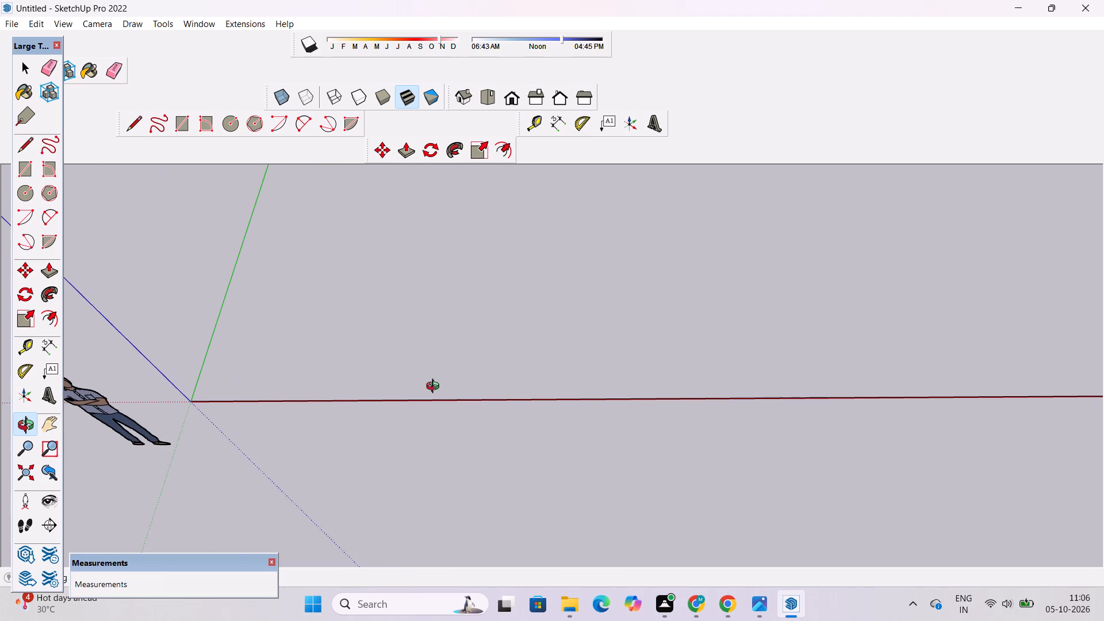
scroll(435, 388, up, 6)
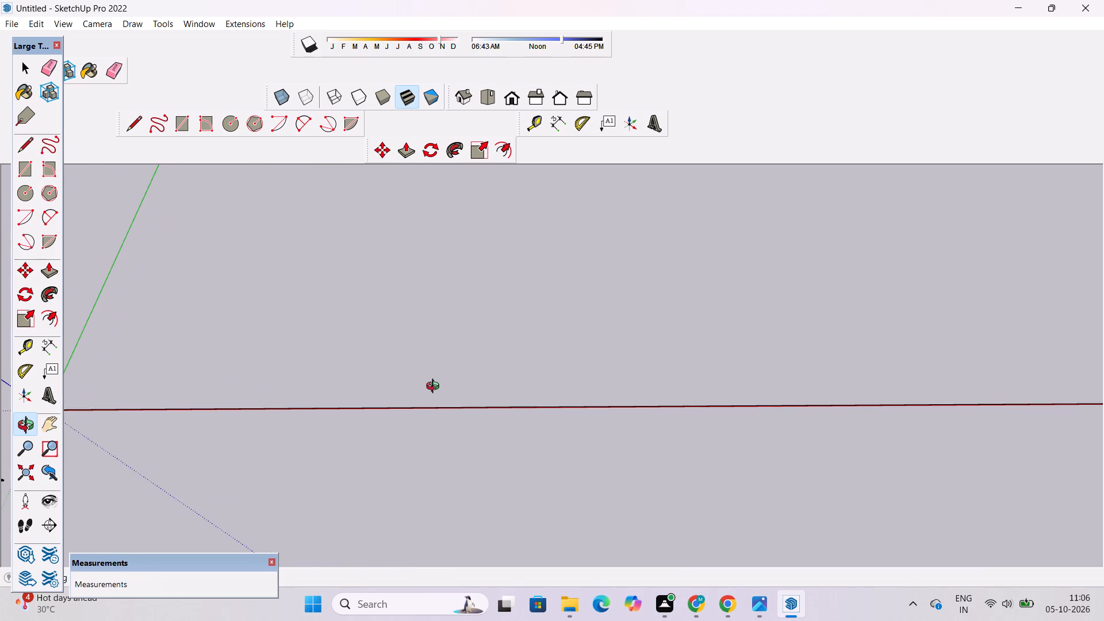
scroll(435, 388, down, 3)
scroll(468, 358, up, 3)
scroll(464, 363, down, 5)
drag(557, 367, 558, 368)
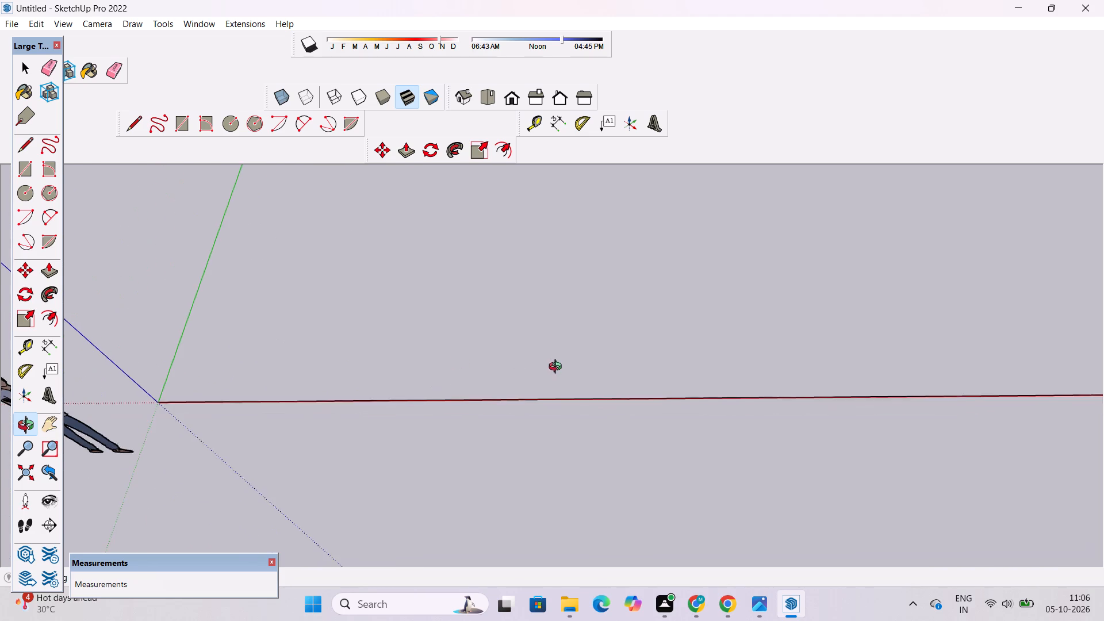
drag(558, 368, 498, 382)
scroll(440, 371, down, 7)
scroll(384, 396, up, 2)
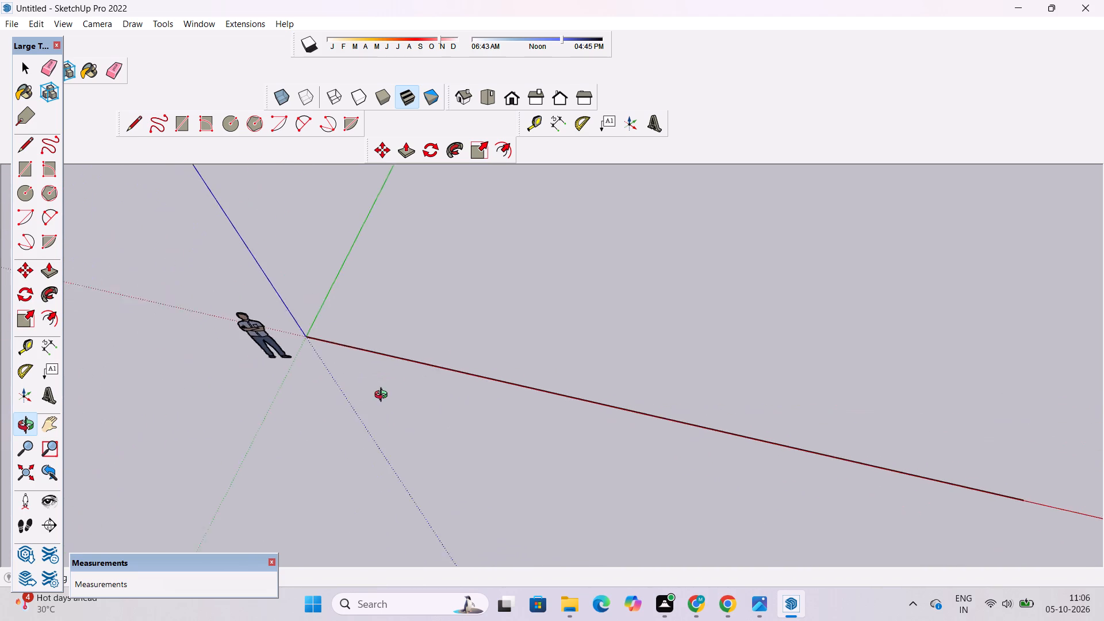
scroll(384, 396, up, 3)
drag(360, 407, 487, 337)
scroll(450, 382, down, 3)
shift+drag(561, 378, 424, 349)
scroll(424, 349, down, 7)
drag(527, 375, 386, 402)
scroll(501, 358, up, 5)
shift+drag(502, 356, 471, 392)
drag(445, 388, 506, 383)
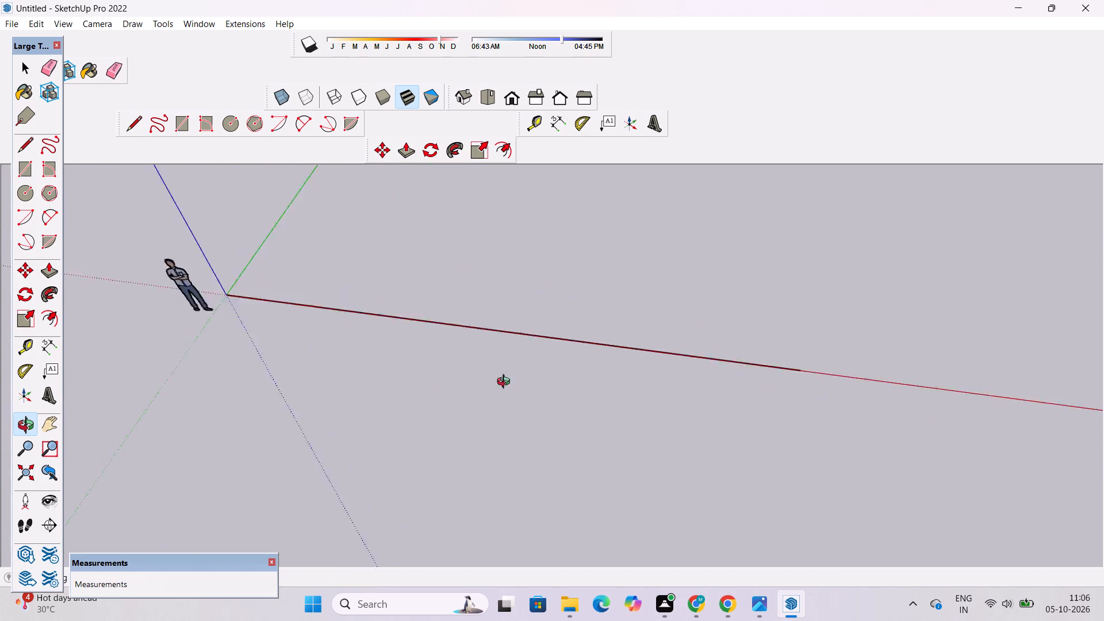
drag(506, 383, 610, 375)
scroll(610, 369, down, 8)
drag(623, 415, 561, 503)
scroll(519, 368, down, 6)
shift+drag(566, 353, 535, 423)
shift+scroll(543, 424, up, 12)
shift+drag(840, 435, 735, 427)
shift+drag(658, 417, 682, 425)
scroll(682, 425, down, 1)
drag(691, 430, 649, 442)
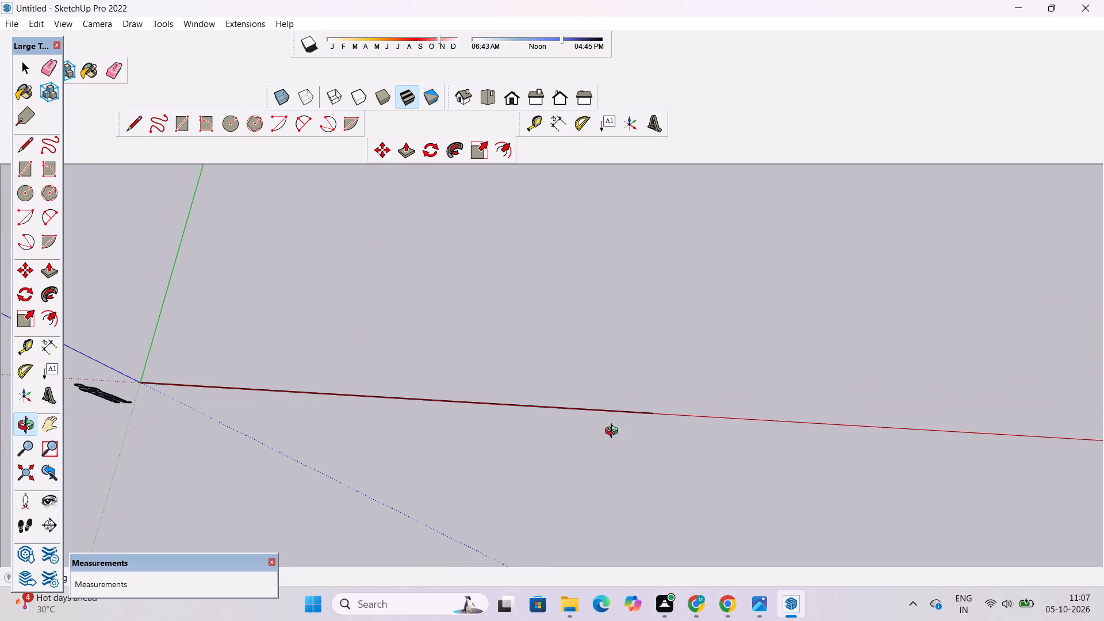
shift+drag(559, 432, 594, 431)
scroll(594, 424, up, 1)
scroll(594, 424, down, 2)
shift+drag(592, 427, 649, 424)
scroll(625, 422, up, 3)
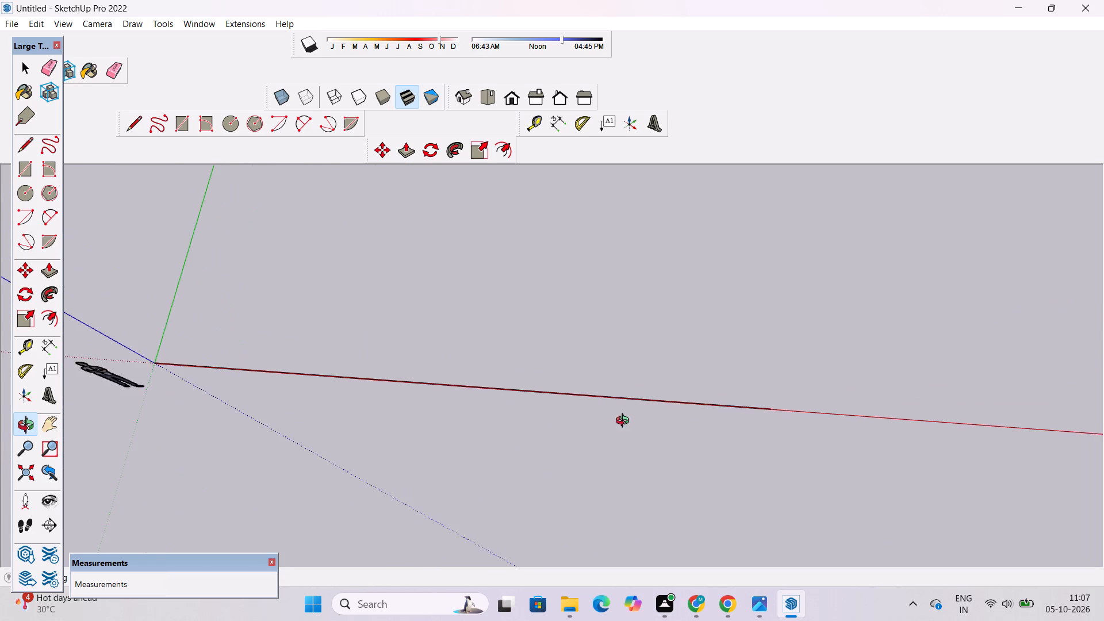
drag(542, 446, 588, 446)
scroll(588, 446, down, 1)
drag(628, 445, 623, 445)
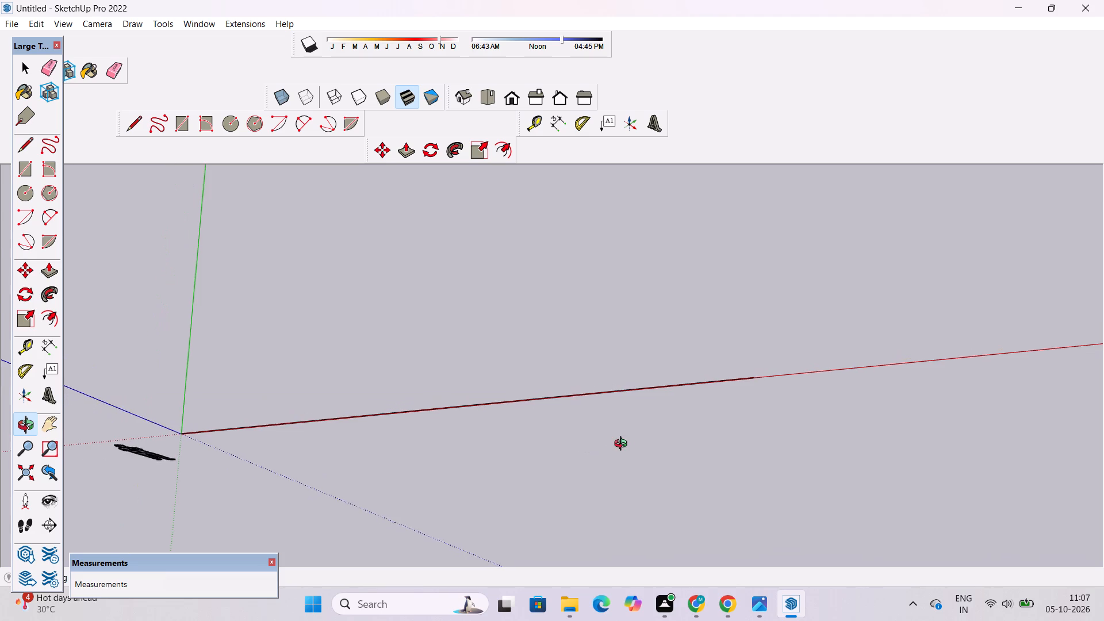
drag(623, 445, 574, 448)
scroll(574, 448, down, 6)
drag(555, 458, 608, 463)
scroll(603, 444, up, 5)
drag(619, 443, 600, 448)
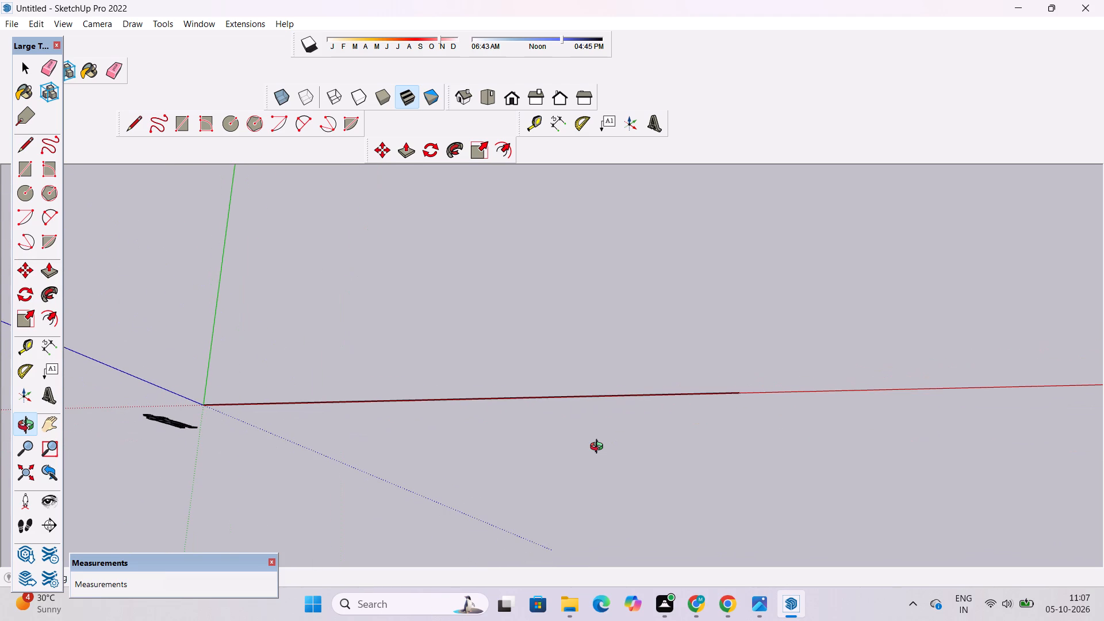
scroll(599, 448, up, 2)
scroll(599, 448, down, 2)
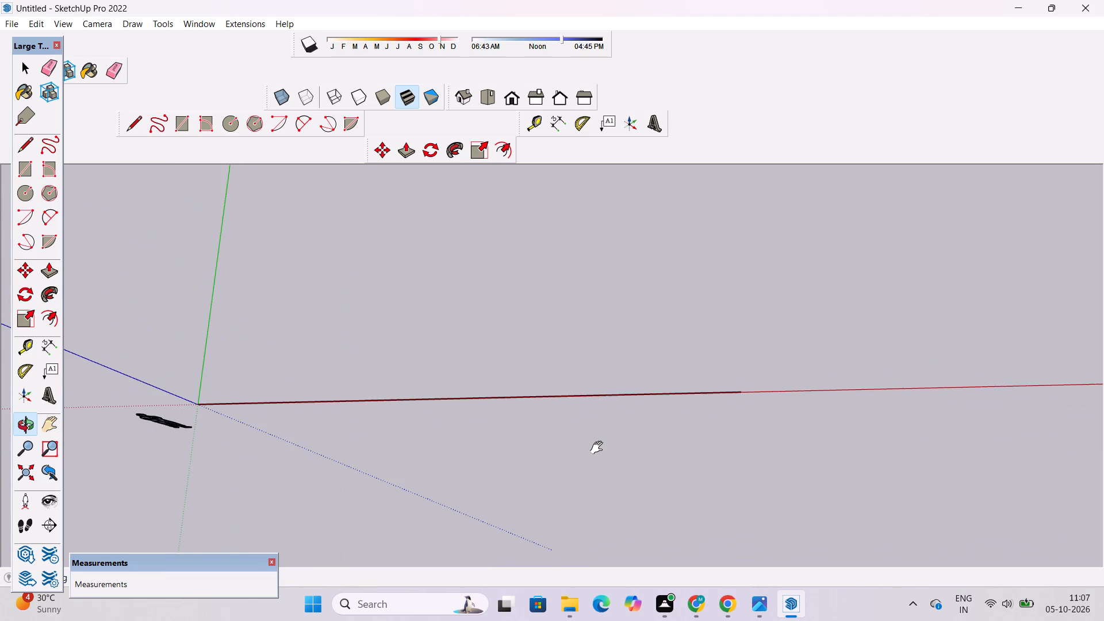
shift+click(599, 448)
click(601, 451)
scroll(620, 441, up, 2)
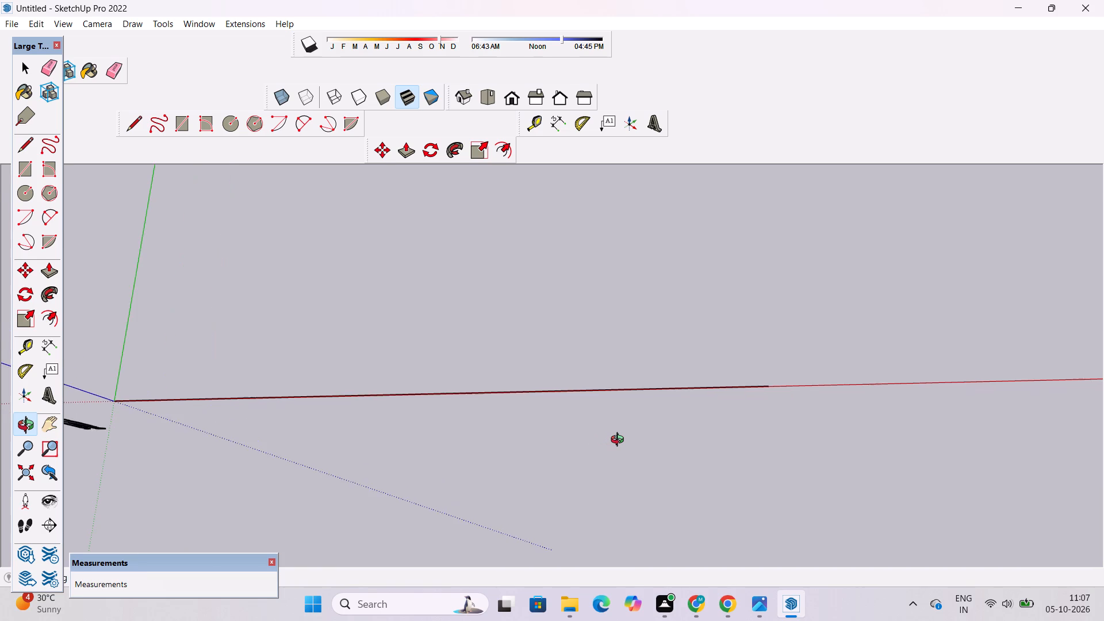
Examine the 50' line along the red axis, from its far end back to the origin and scale figure.
scroll(620, 441, up, 3)
scroll(620, 441, down, 6)
click(657, 448)
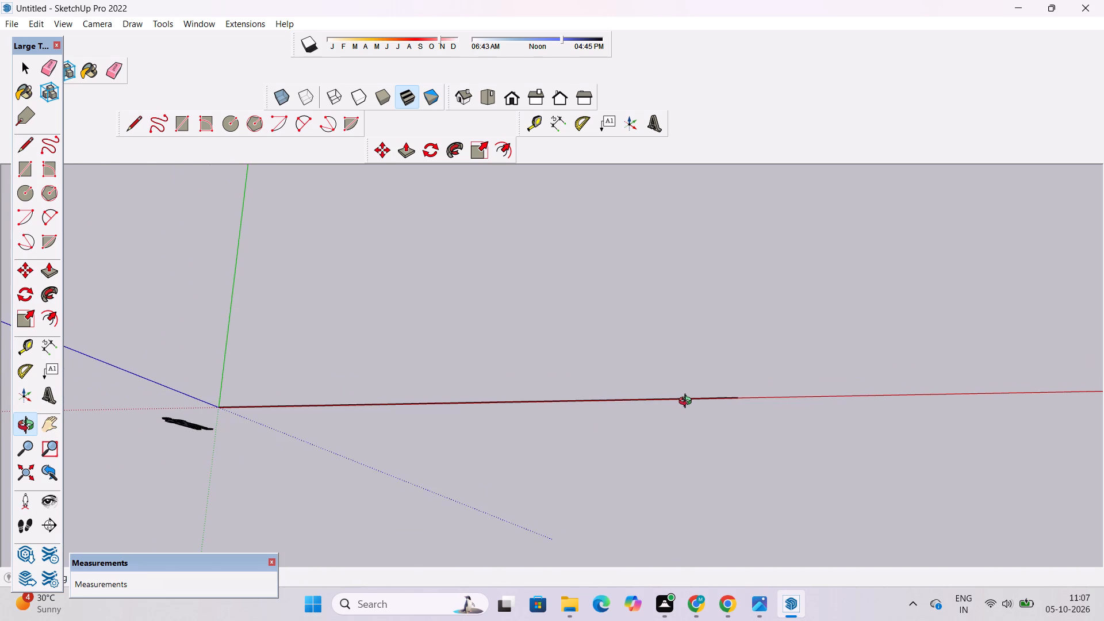
scroll(688, 402, up, 2)
shift+drag(688, 402, 685, 416)
shift+drag(684, 416, 678, 419)
scroll(678, 419, up, 1)
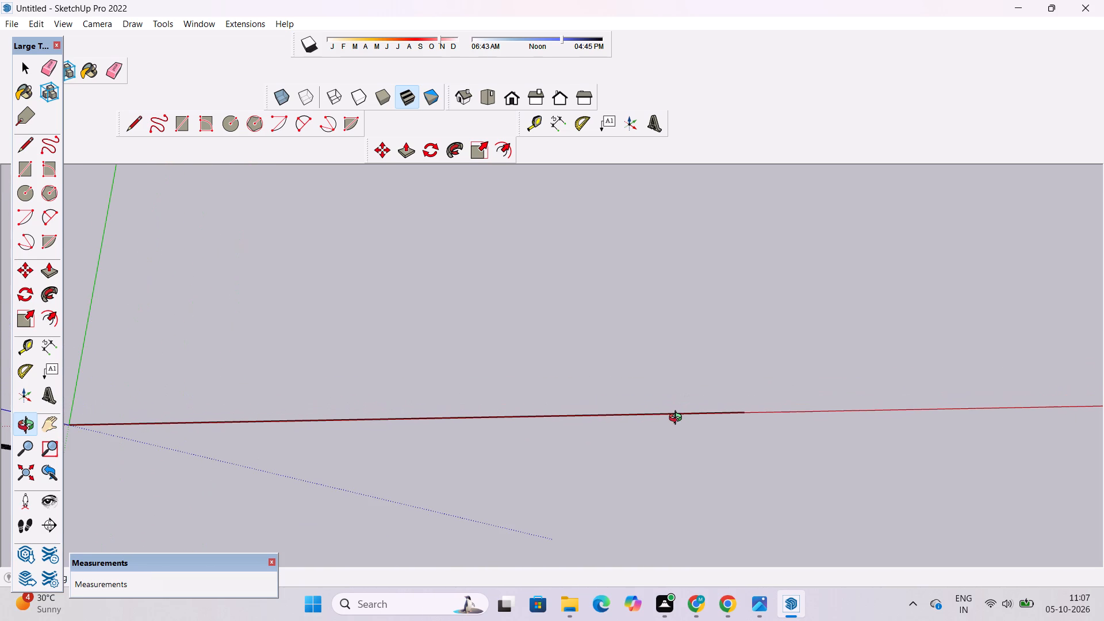
scroll(678, 419, down, 1)
shift+click(678, 419)
scroll(679, 410, up, 1)
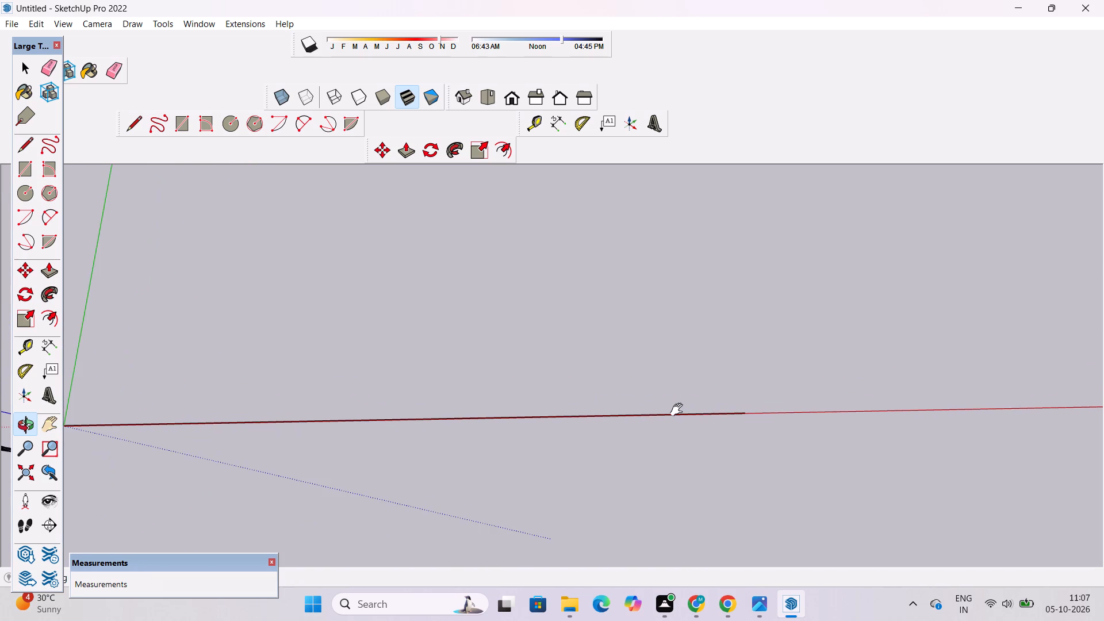
shift+click(679, 410)
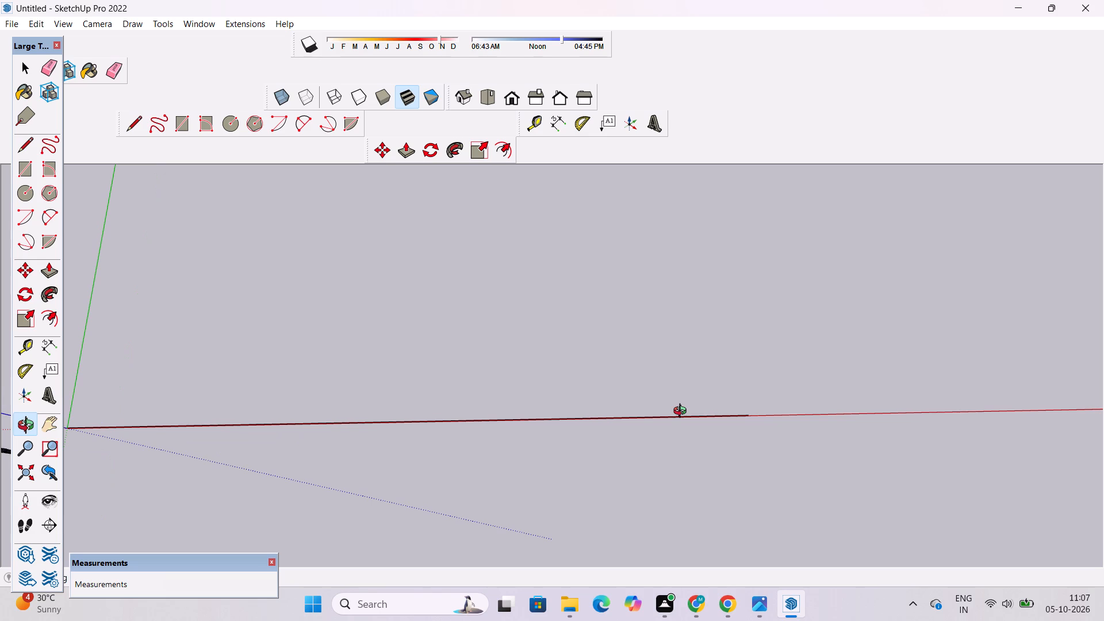
scroll(684, 412, down, 4)
scroll(687, 421, up, 4)
shift+click(693, 419)
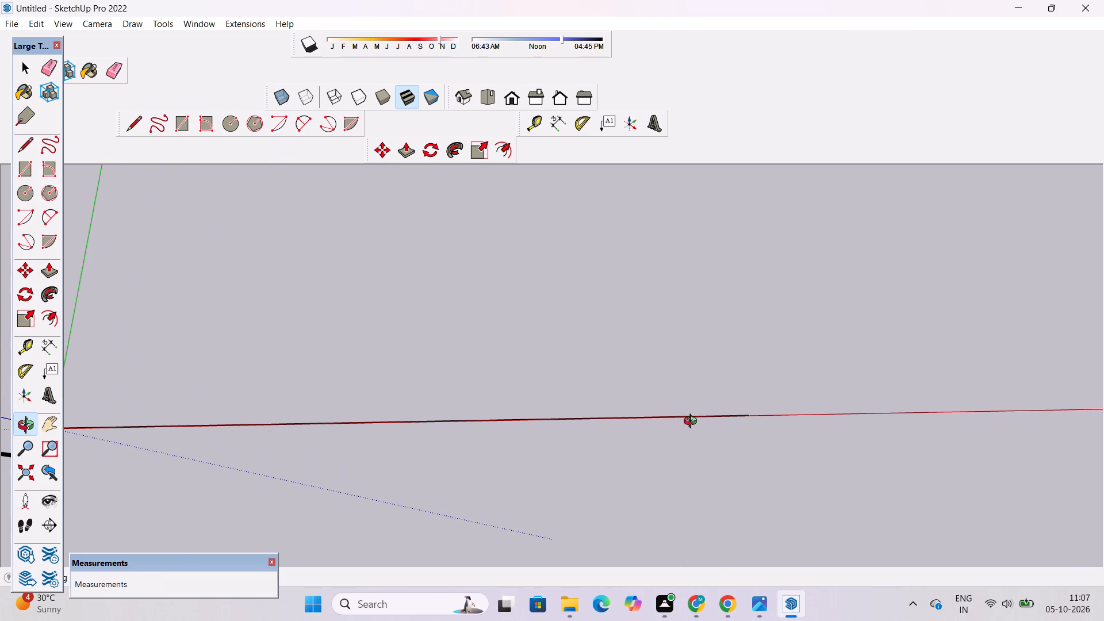
scroll(693, 423, up, 2)
drag(694, 423, 727, 424)
scroll(727, 424, down, 1)
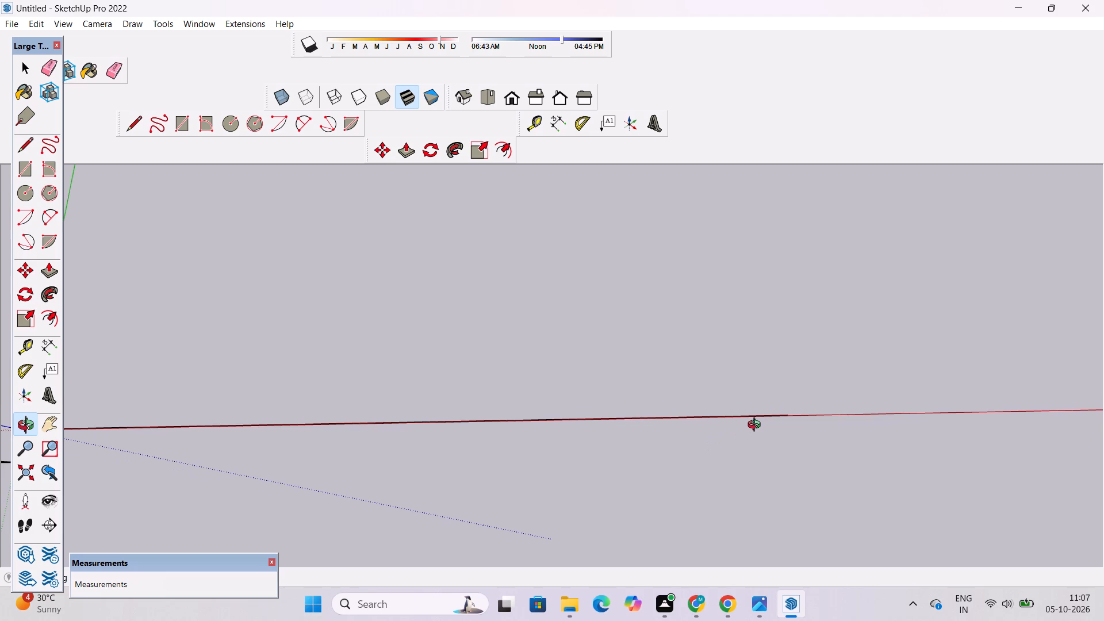
drag(757, 426, 861, 353)
scroll(818, 386, down, 7)
drag(790, 427, 796, 317)
scroll(794, 373, up, 7)
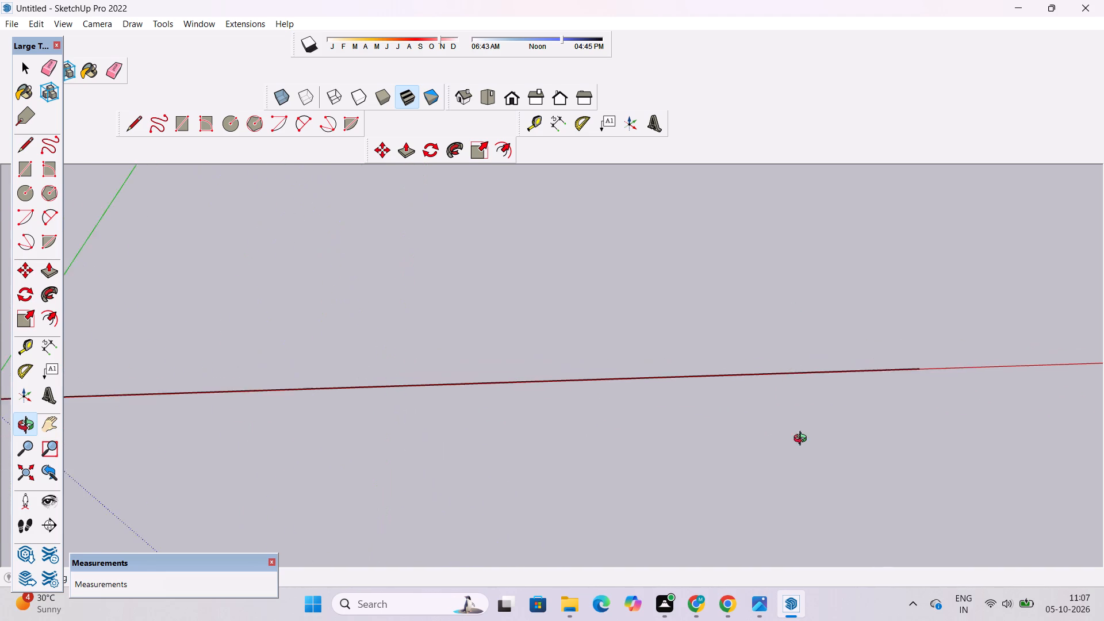
drag(803, 440, 794, 385)
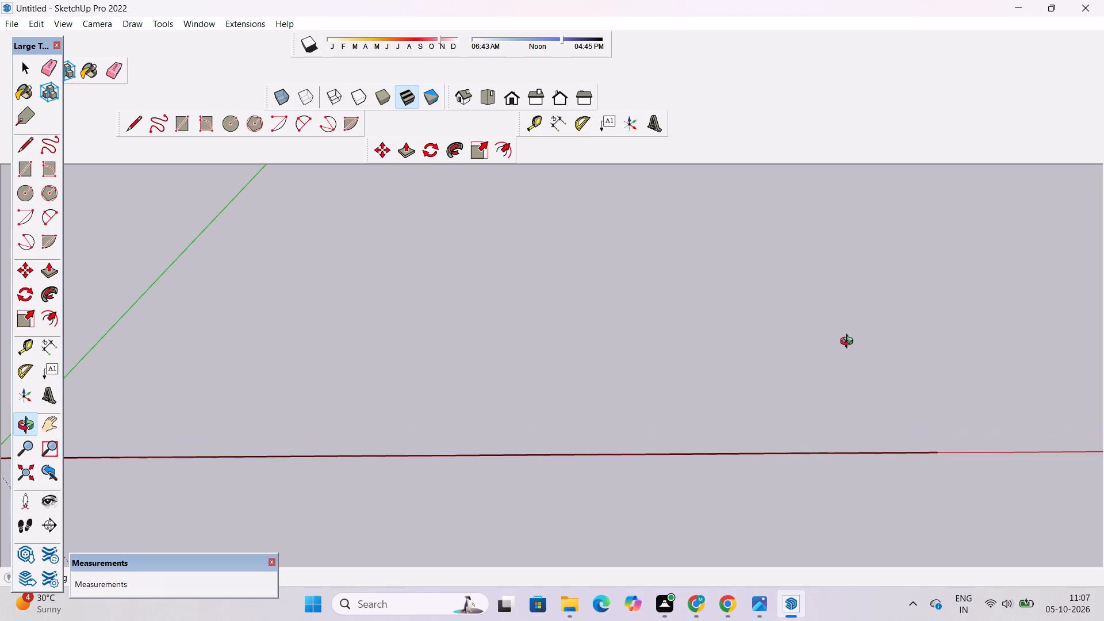
scroll(843, 378, down, 6)
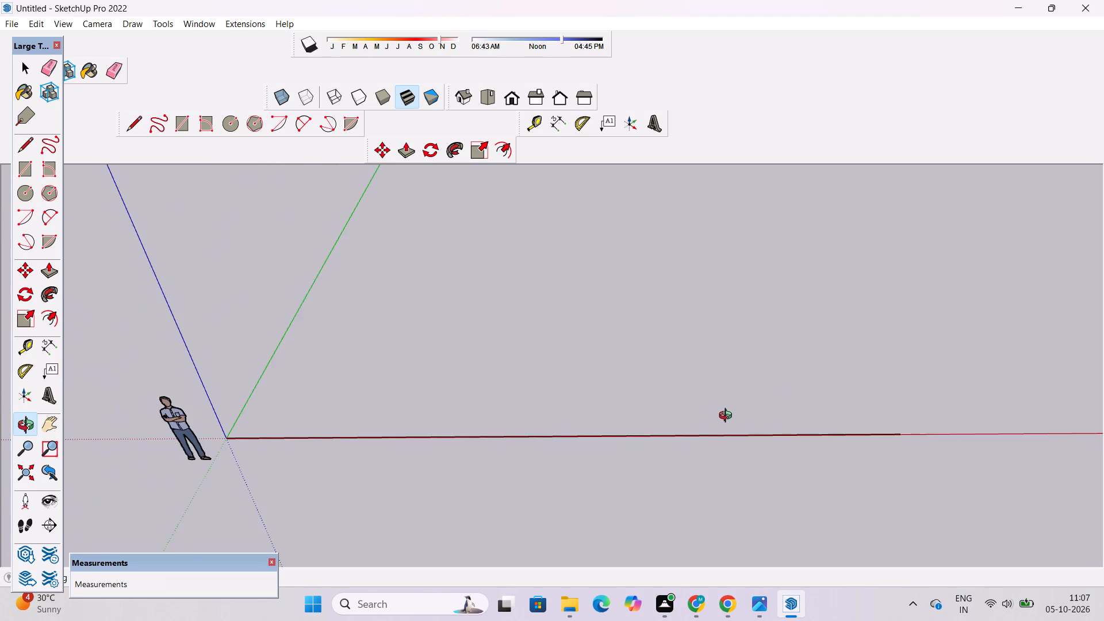
scroll(724, 420, up, 6)
scroll(724, 418, down, 4)
drag(734, 409, 735, 420)
scroll(735, 420, down, 5)
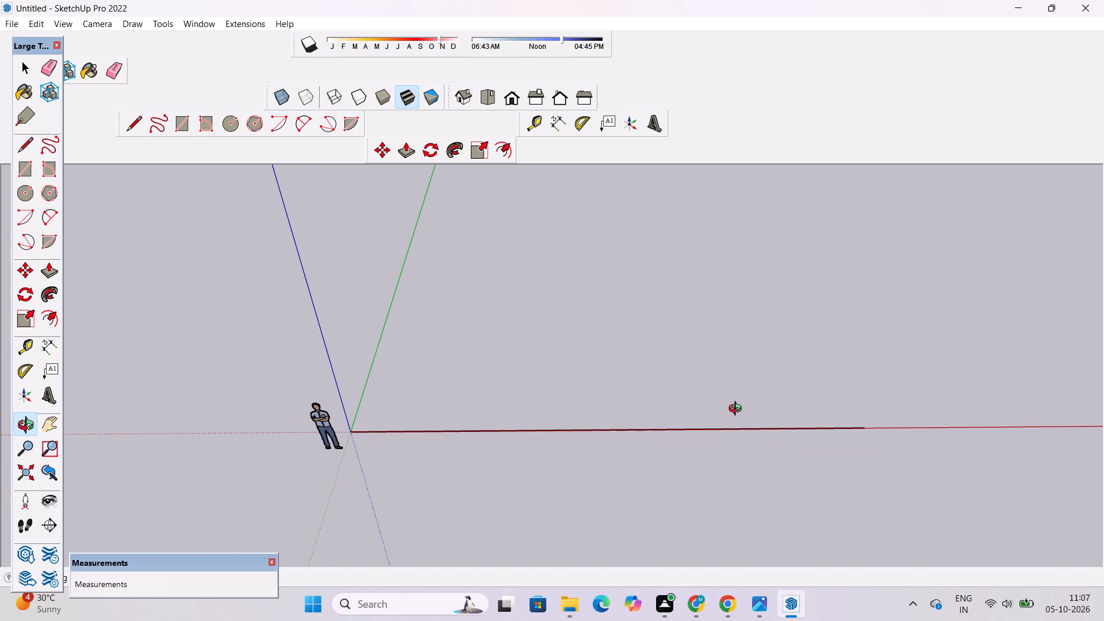
scroll(738, 410, up, 2)
scroll(738, 410, down, 3)
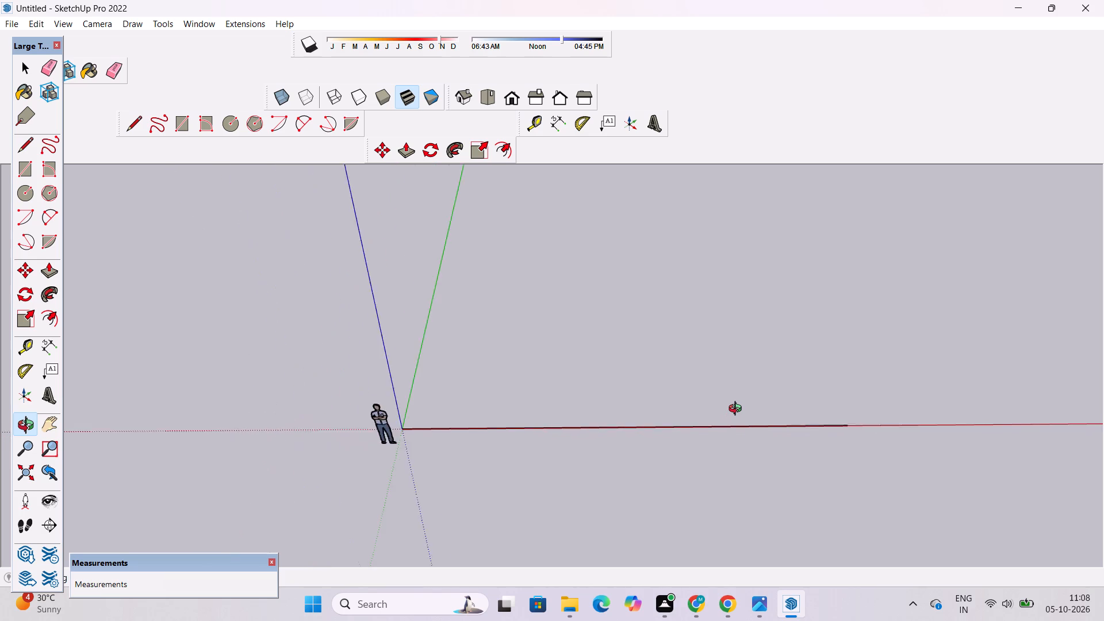
scroll(738, 410, down, 2)
scroll(738, 410, up, 5)
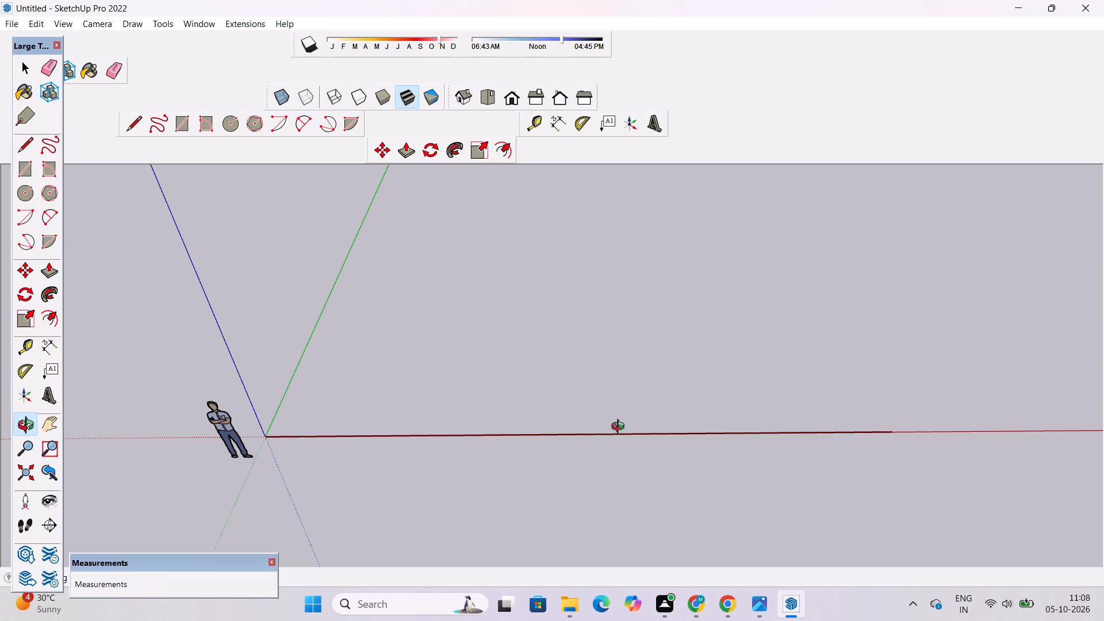
scroll(436, 454, up, 3)
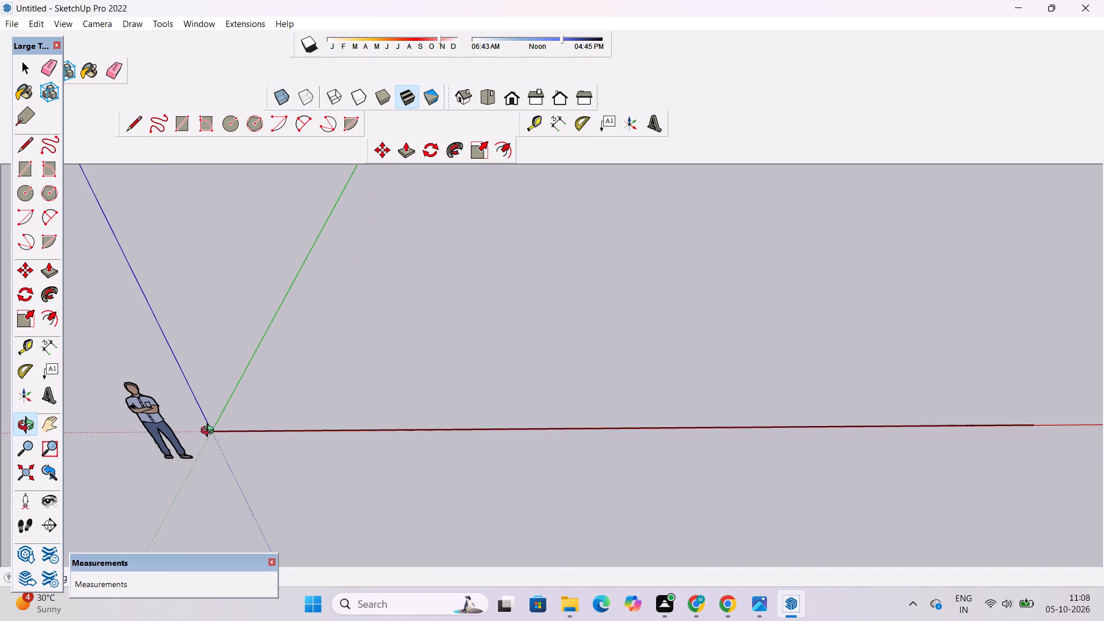
Inspect the line's starting end close to the origin and its alignment with the red axis from several angles.
shift+drag(210, 431, 511, 458)
scroll(511, 450, up, 10)
shift+drag(527, 458, 519, 466)
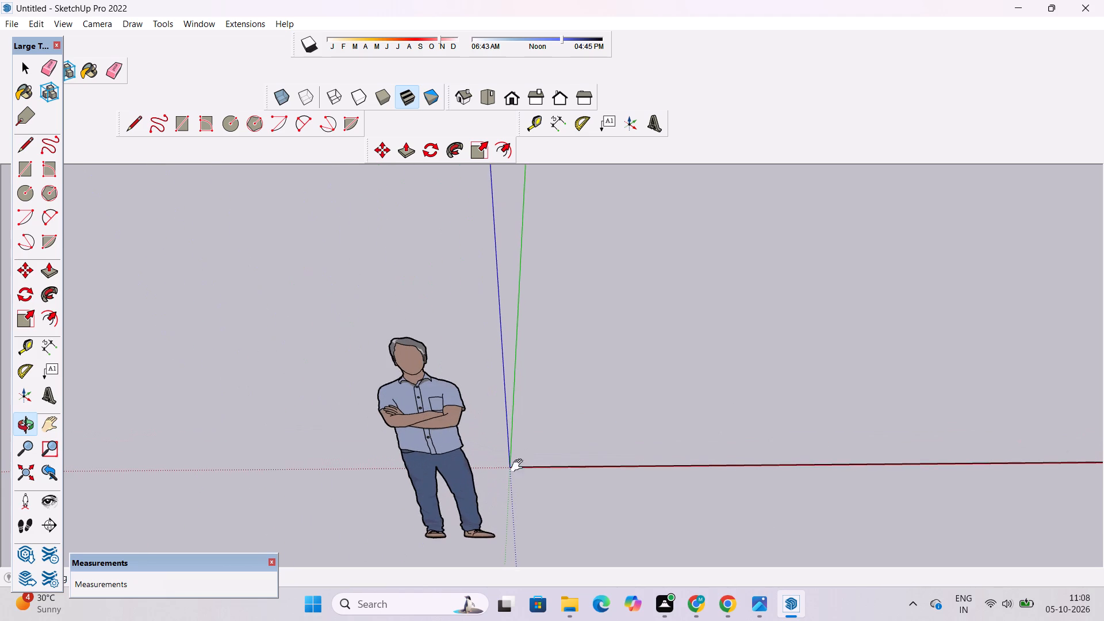
shift+drag(519, 466, 509, 471)
shift+scroll(509, 471, up, 20)
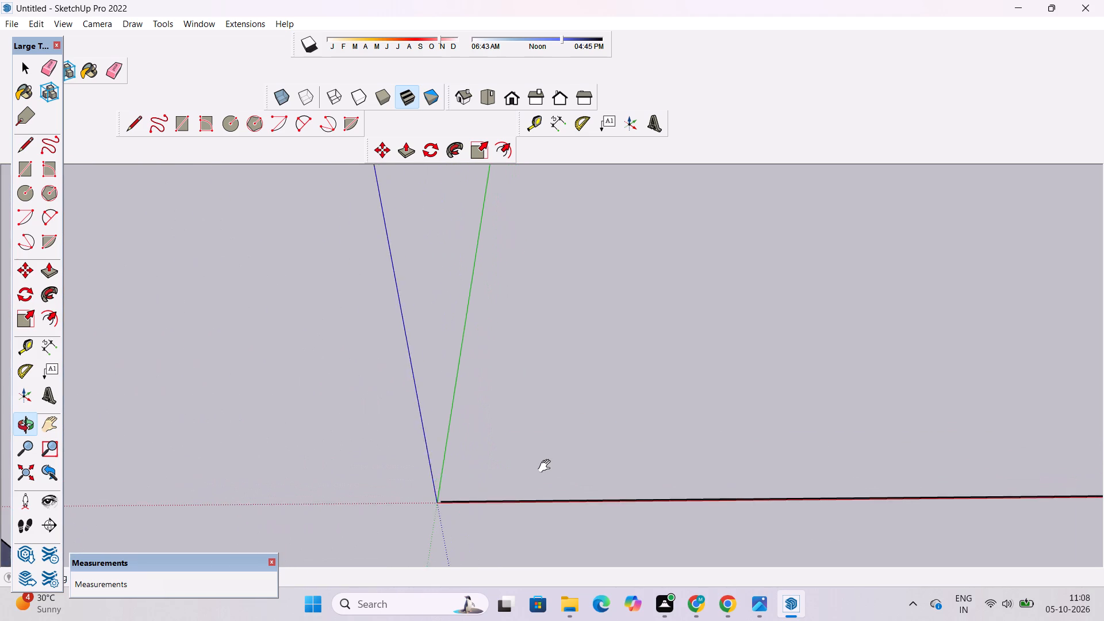
shift+scroll(547, 466, up, 1)
shift+scroll(547, 463, down, 5)
shift+scroll(551, 482, up, 4)
shift+drag(555, 487, 546, 472)
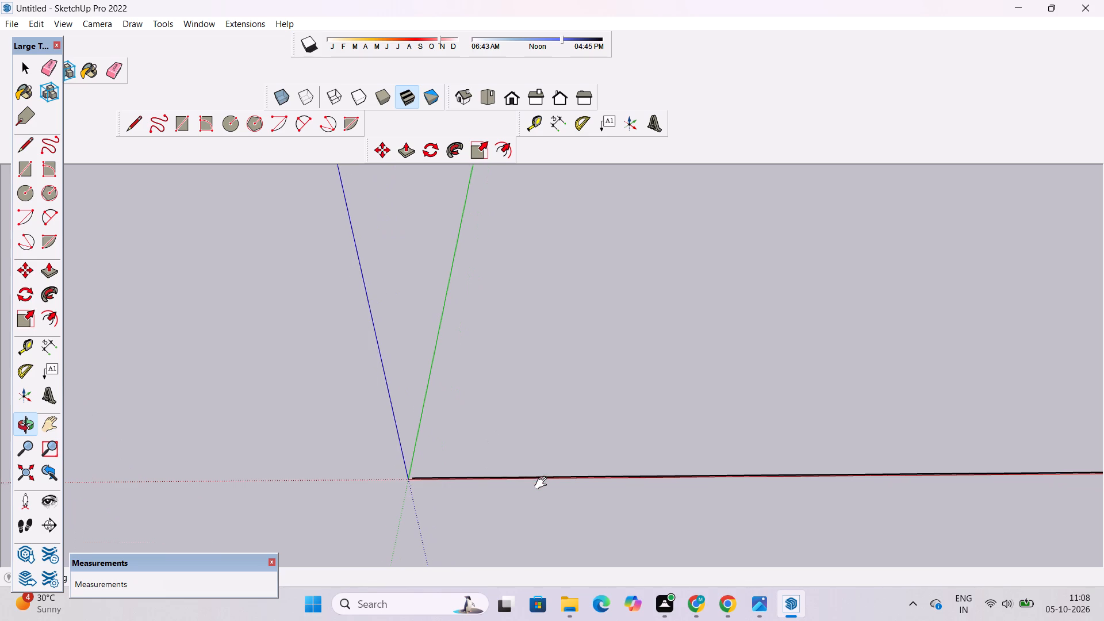
shift+scroll(543, 483, up, 19)
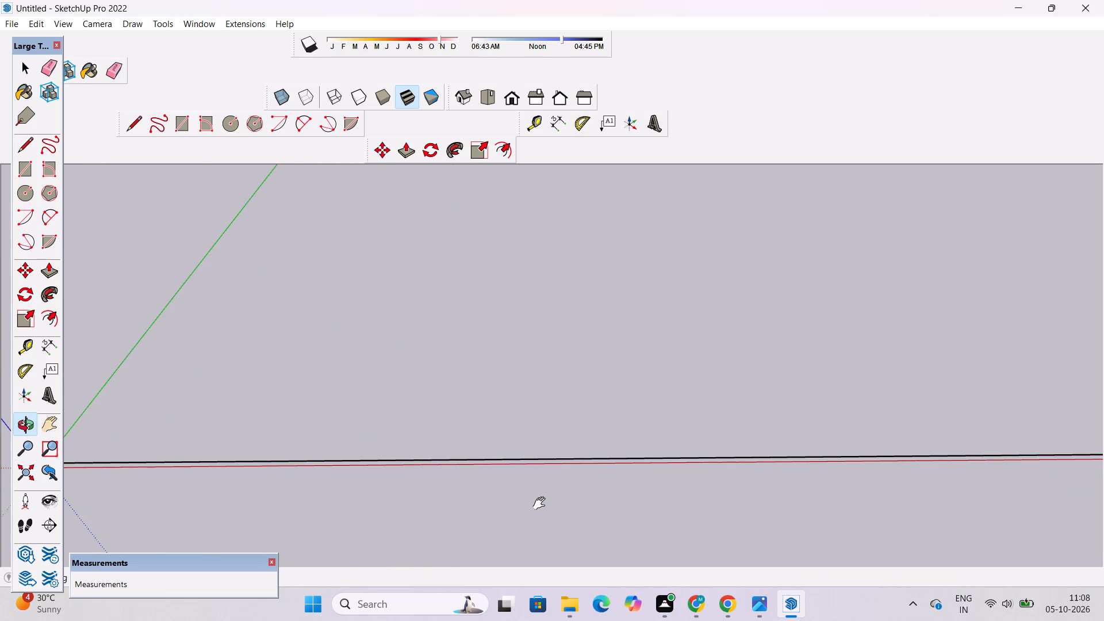
shift+scroll(542, 504, down, 2)
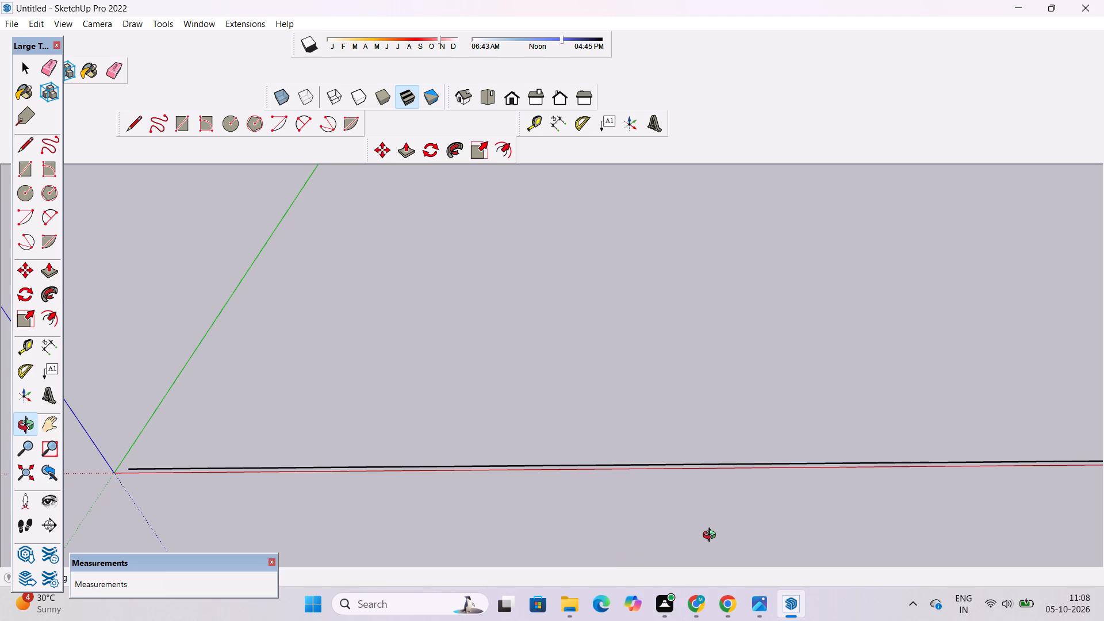
scroll(712, 536, down, 2)
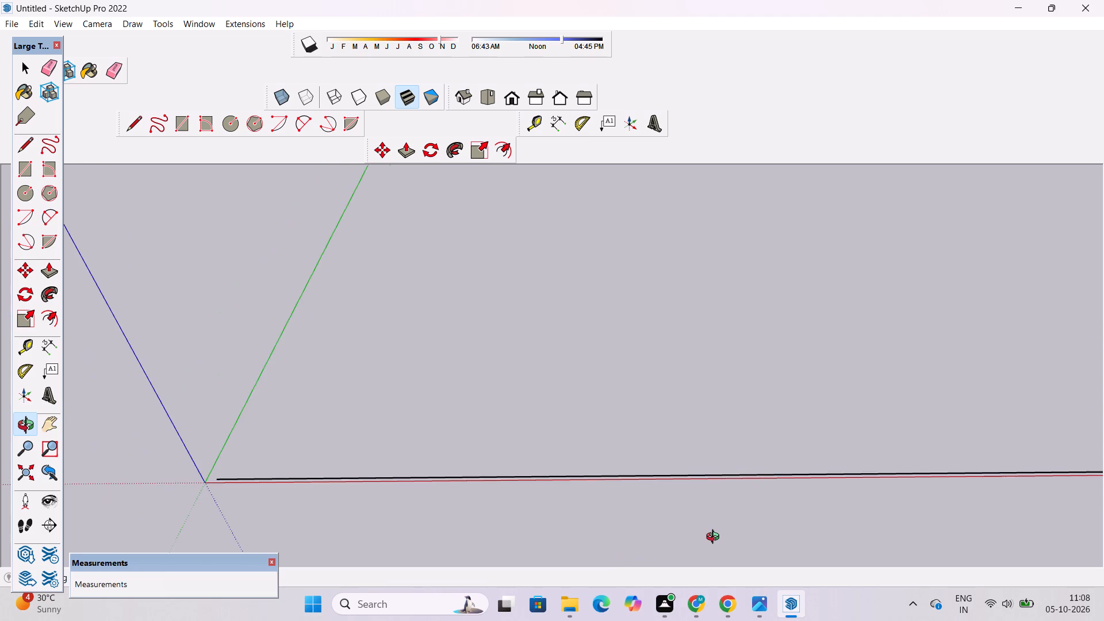
scroll(715, 538, down, 4)
scroll(715, 538, up, 1)
drag(488, 494, 567, 455)
click(570, 457)
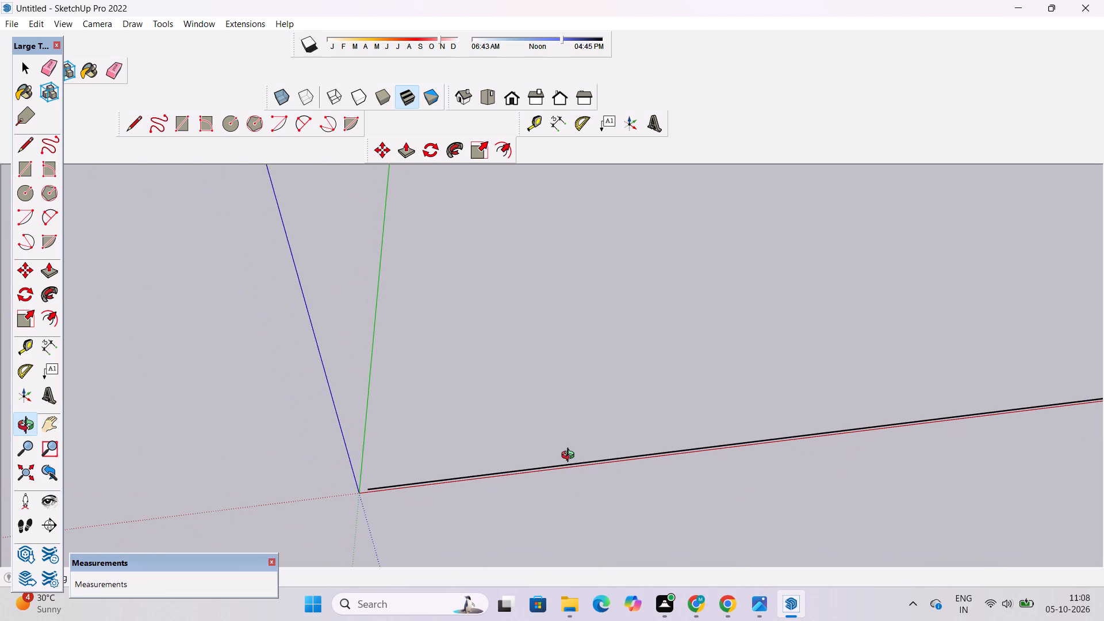
shift+scroll(575, 460, down, 4)
shift+drag(650, 490, 511, 471)
drag(358, 449, 405, 447)
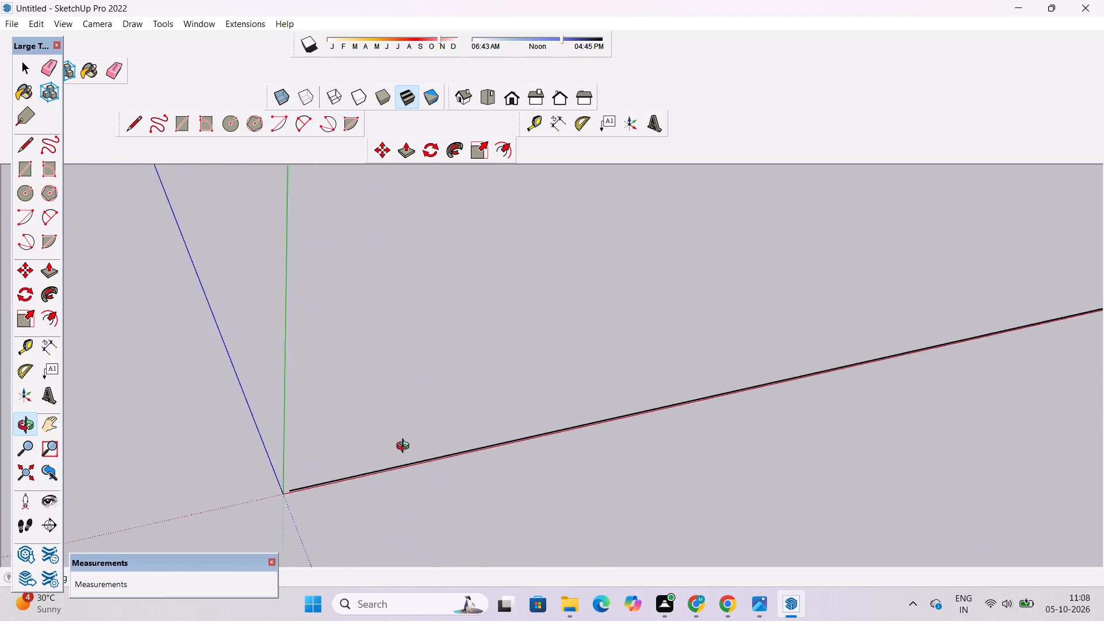
drag(405, 447, 603, 370)
drag(791, 367, 642, 412)
scroll(712, 386, down, 4)
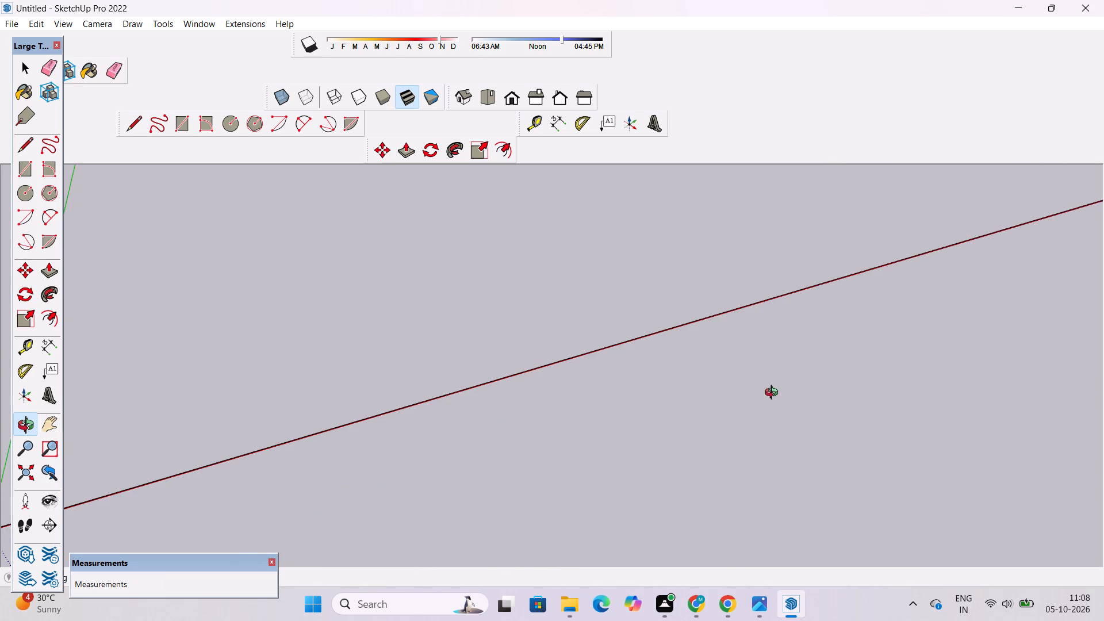
drag(774, 394, 746, 398)
scroll(743, 394, down, 10)
scroll(739, 394, up, 6)
drag(767, 406, 686, 404)
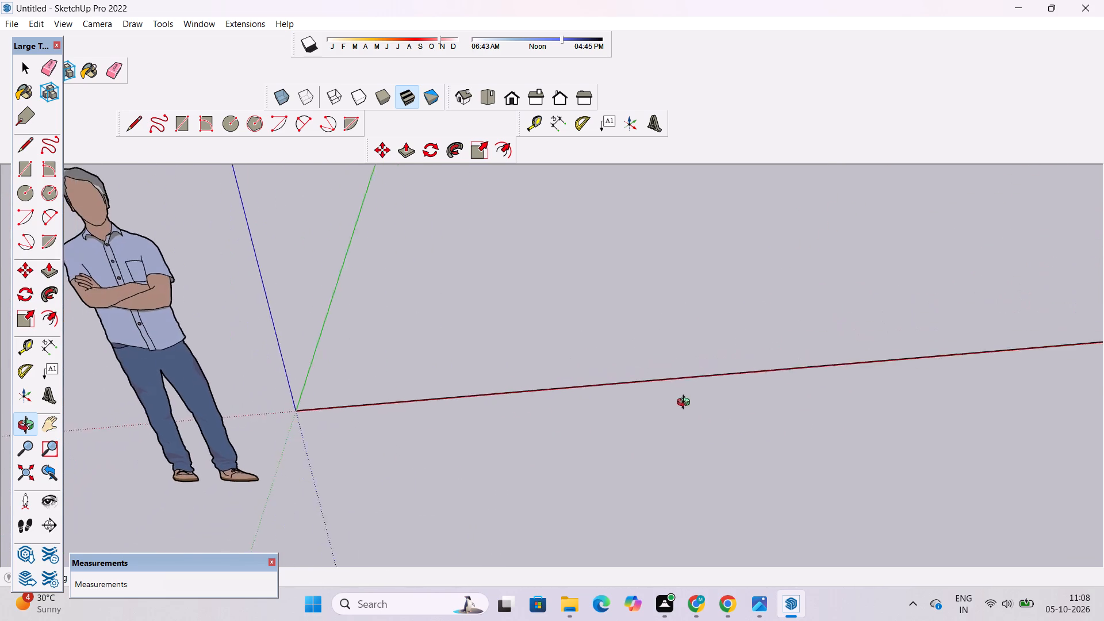
drag(686, 404, 672, 378)
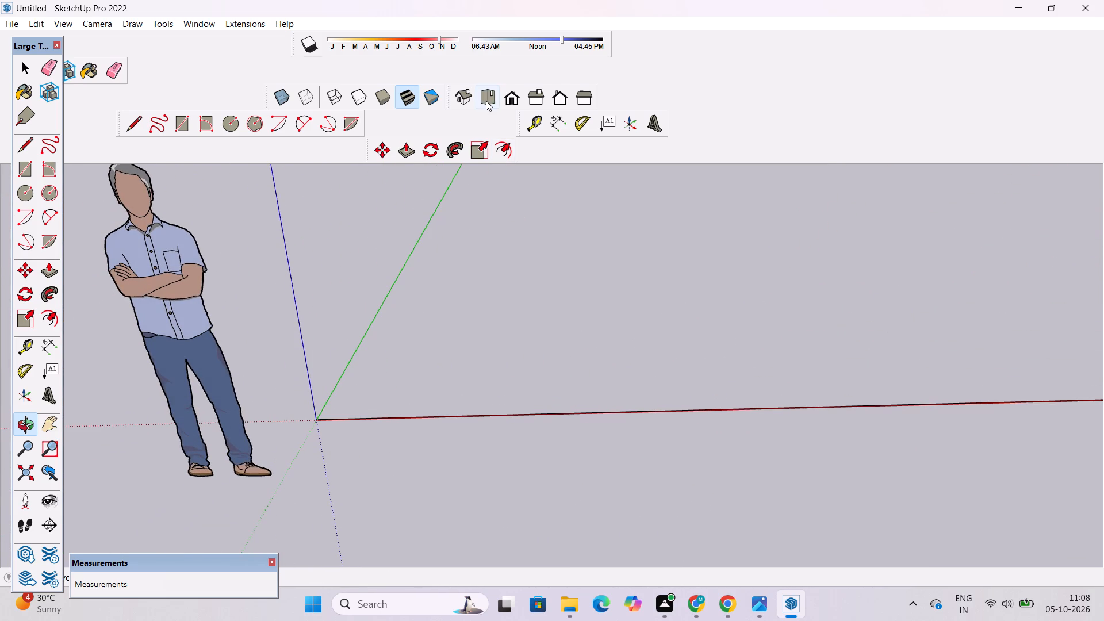
Switch to the top view and inspect the line's start point relative to the origin up close.
click(486, 101)
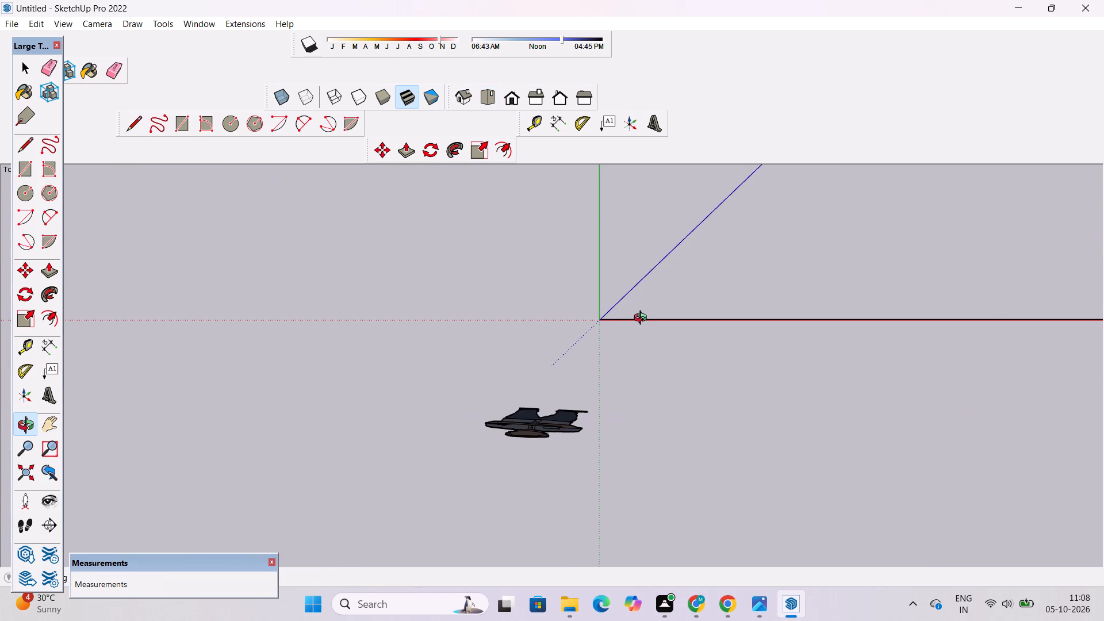
scroll(635, 313, up, 11)
scroll(563, 323, up, 8)
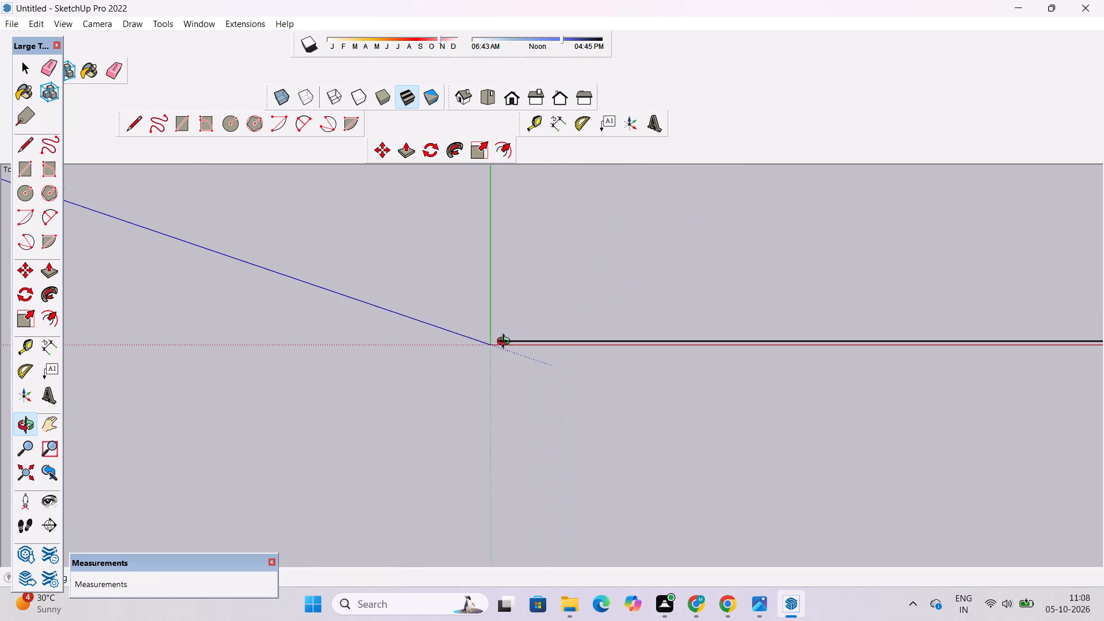
scroll(506, 343, up, 11)
shift+drag(530, 335, 462, 332)
shift+scroll(454, 339, up, 6)
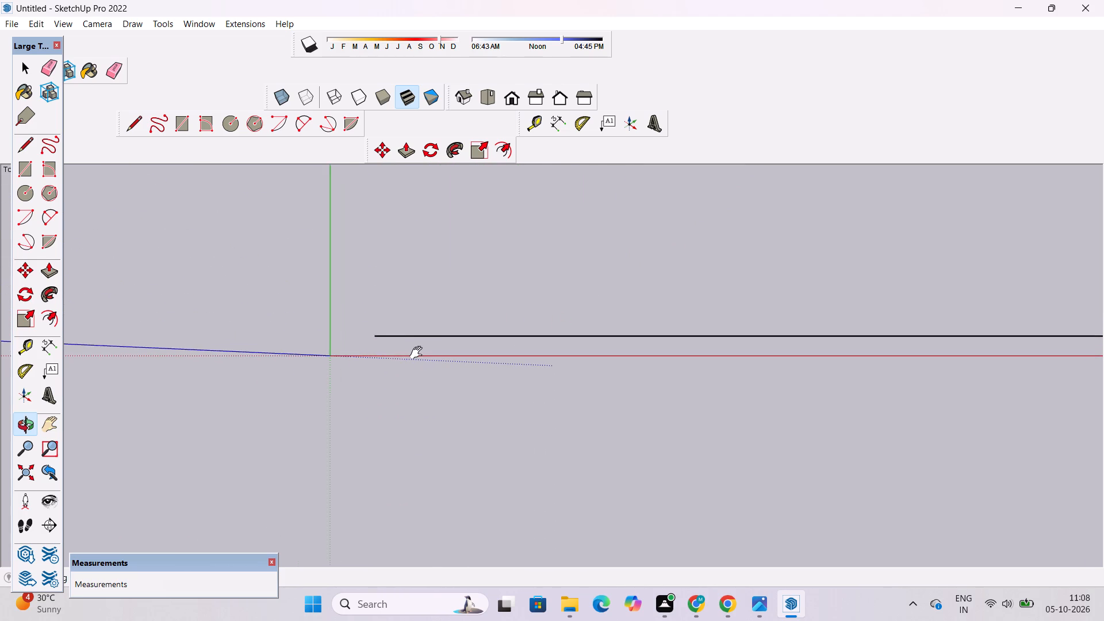
shift+scroll(419, 353, up, 3)
shift+scroll(352, 312, up, 11)
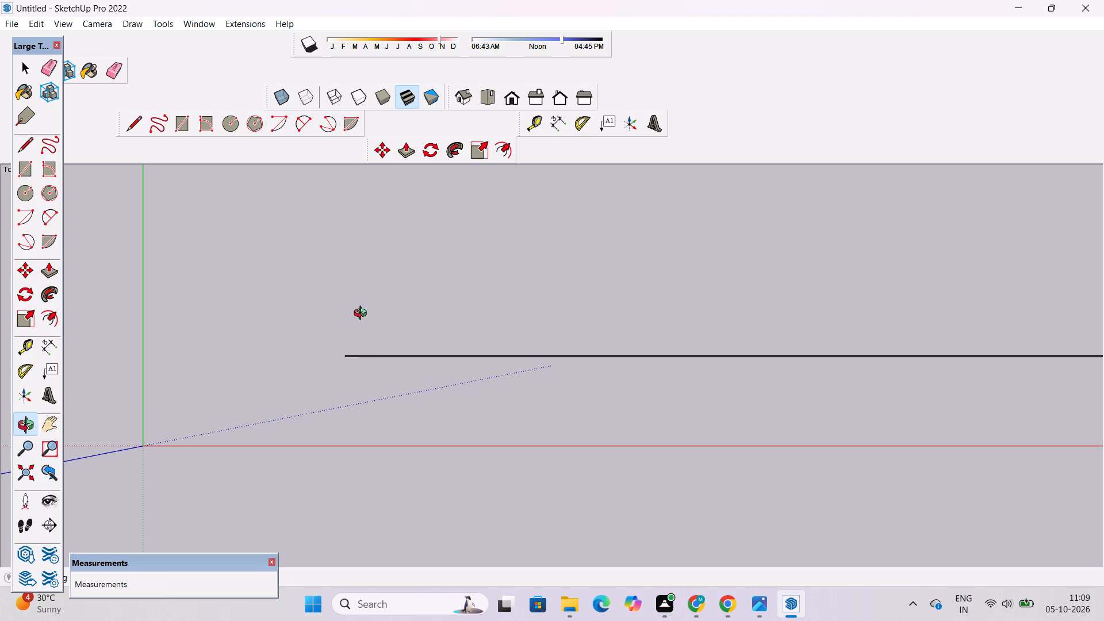
Examine the line's start beside the origin from the top and from tilted angles.
scroll(382, 320, down, 3)
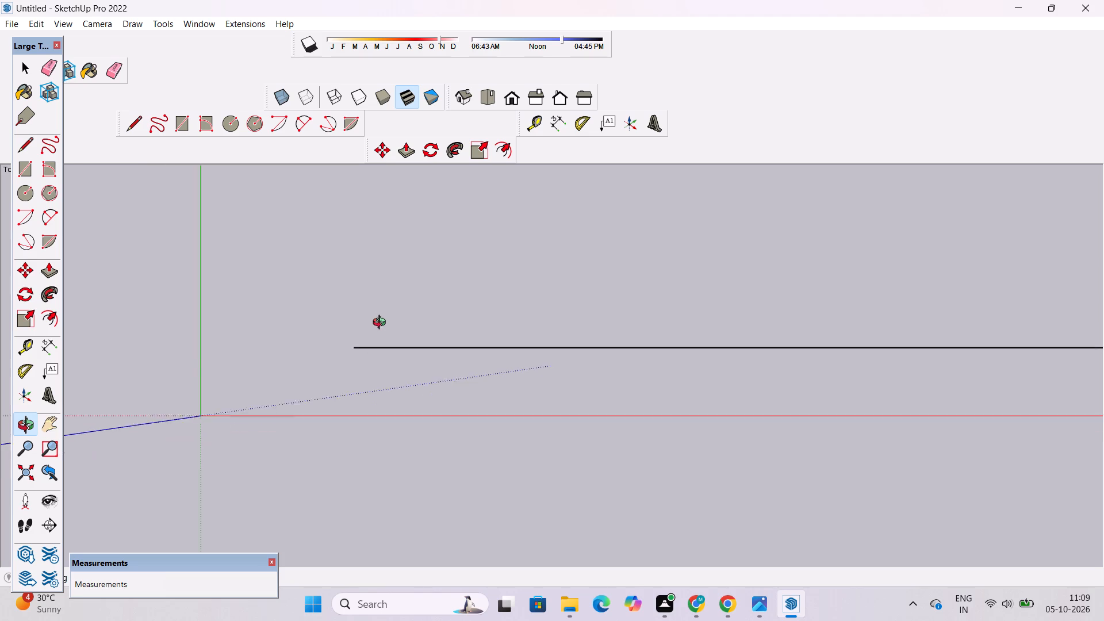
scroll(382, 324, down, 3)
shift+drag(443, 379, 399, 388)
shift+scroll(366, 390, down, 10)
shift+drag(493, 347, 385, 338)
scroll(383, 338, down, 5)
shift+drag(493, 330, 473, 347)
scroll(449, 352, down, 2)
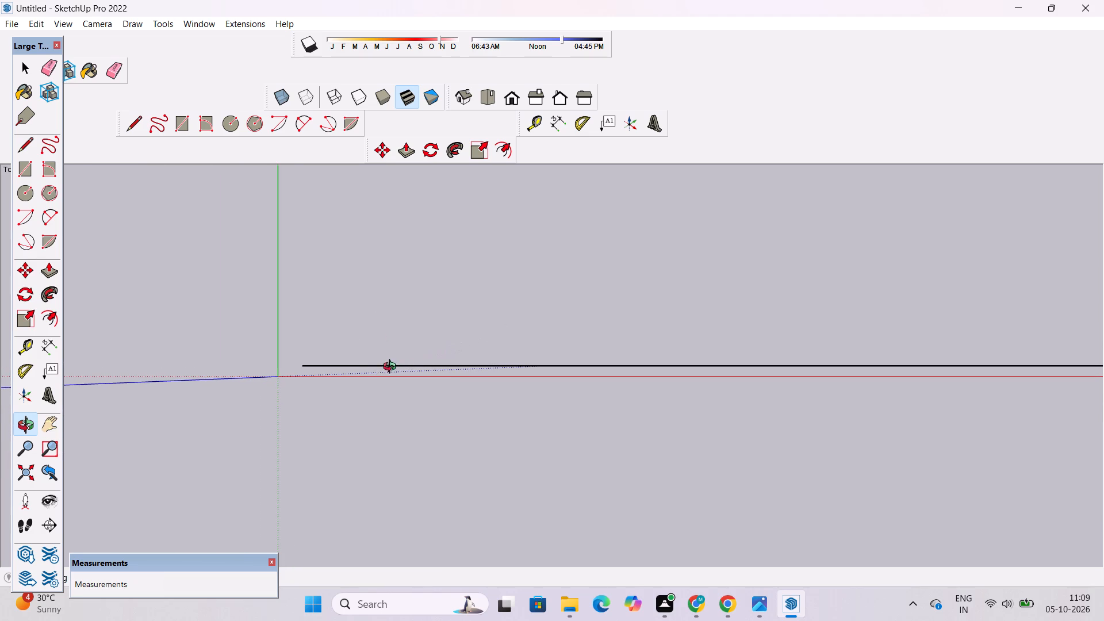
scroll(272, 404, down, 2)
drag(251, 407, 279, 399)
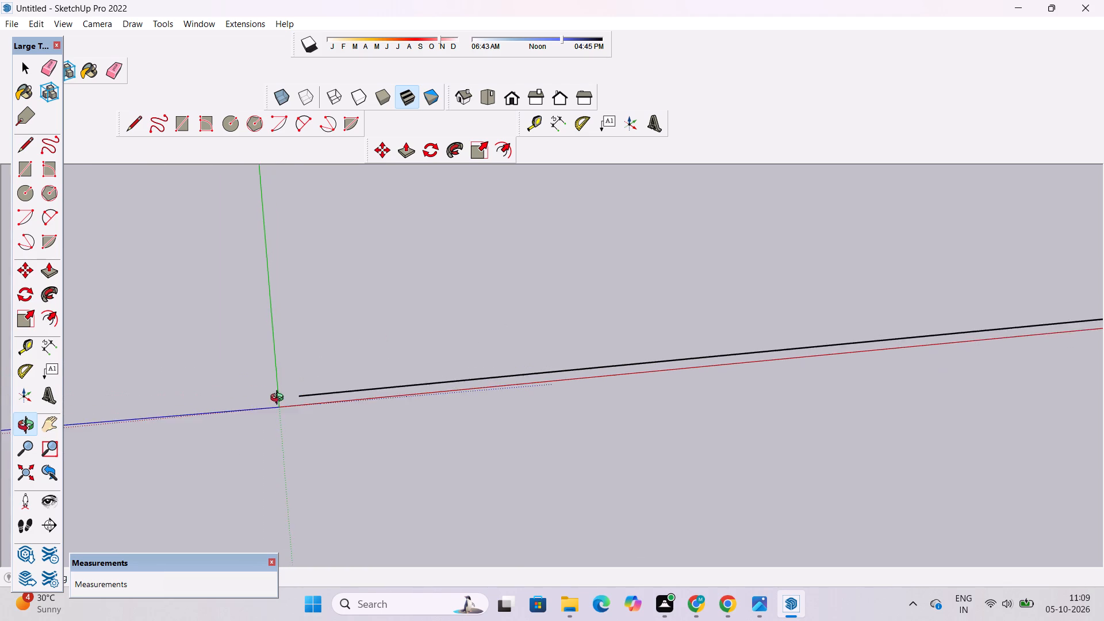
drag(310, 420, 277, 358)
scroll(290, 382, up, 1)
shift+drag(292, 392, 296, 378)
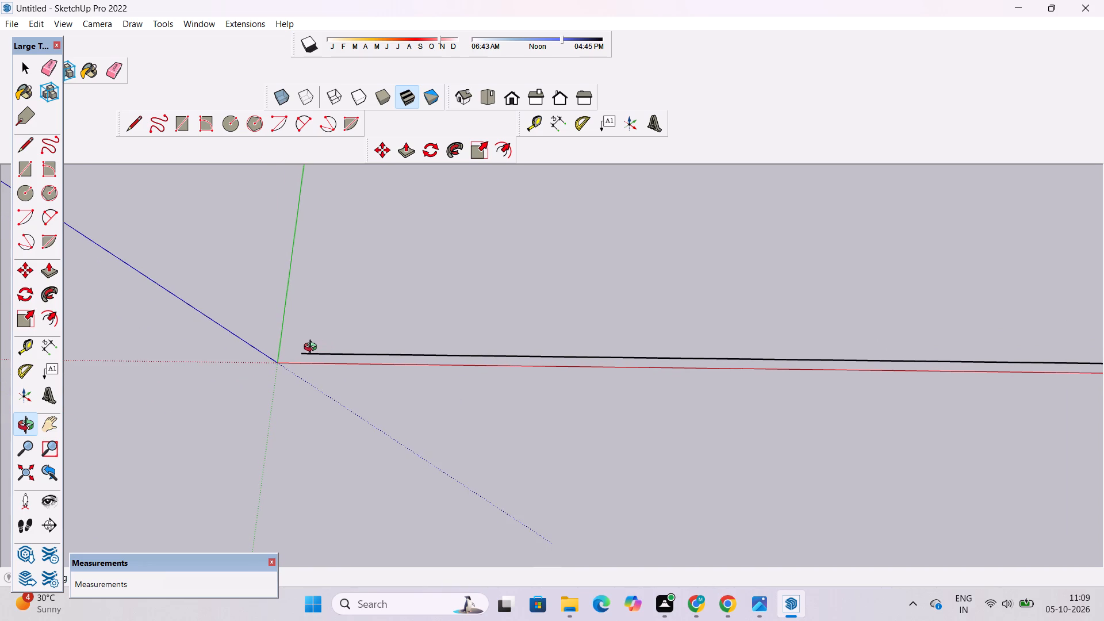
shift+drag(313, 348, 302, 351)
scroll(304, 351, down, 3)
shift+drag(412, 351, 311, 378)
shift+scroll(316, 363, down, 4)
shift+drag(289, 379, 329, 374)
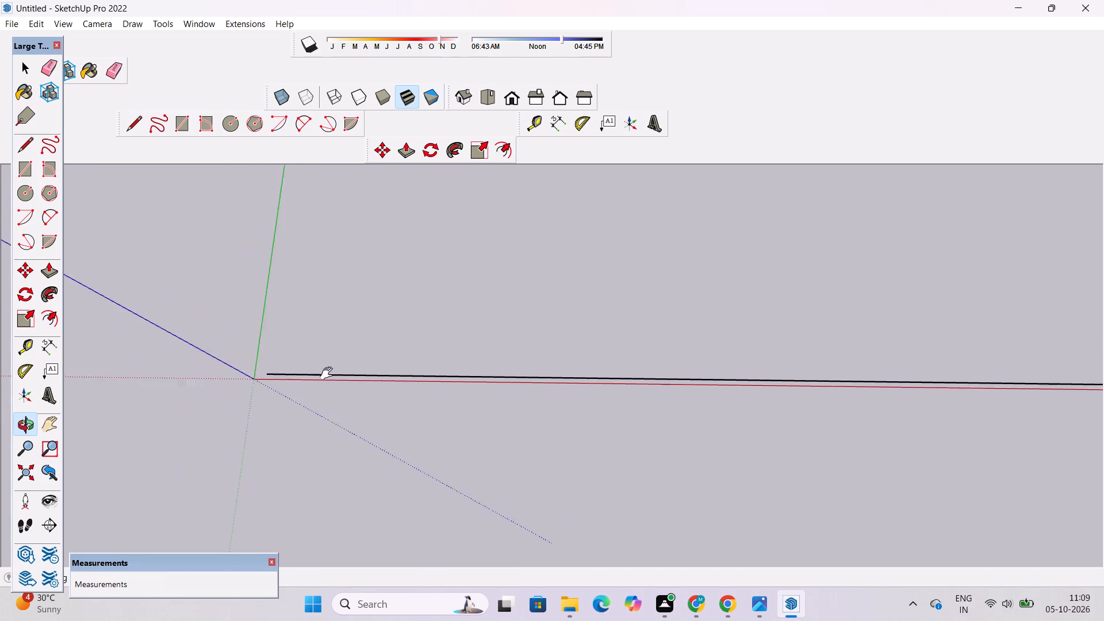
shift+drag(329, 374, 351, 343)
scroll(306, 352, down, 6)
scroll(311, 351, up, 2)
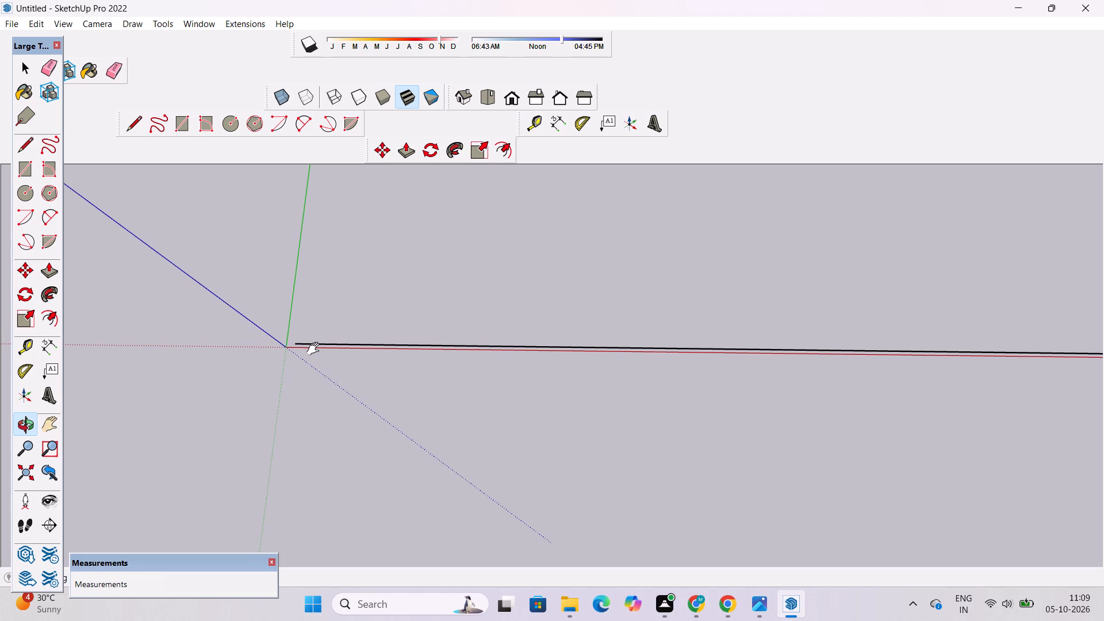
shift+scroll(309, 368, up, 12)
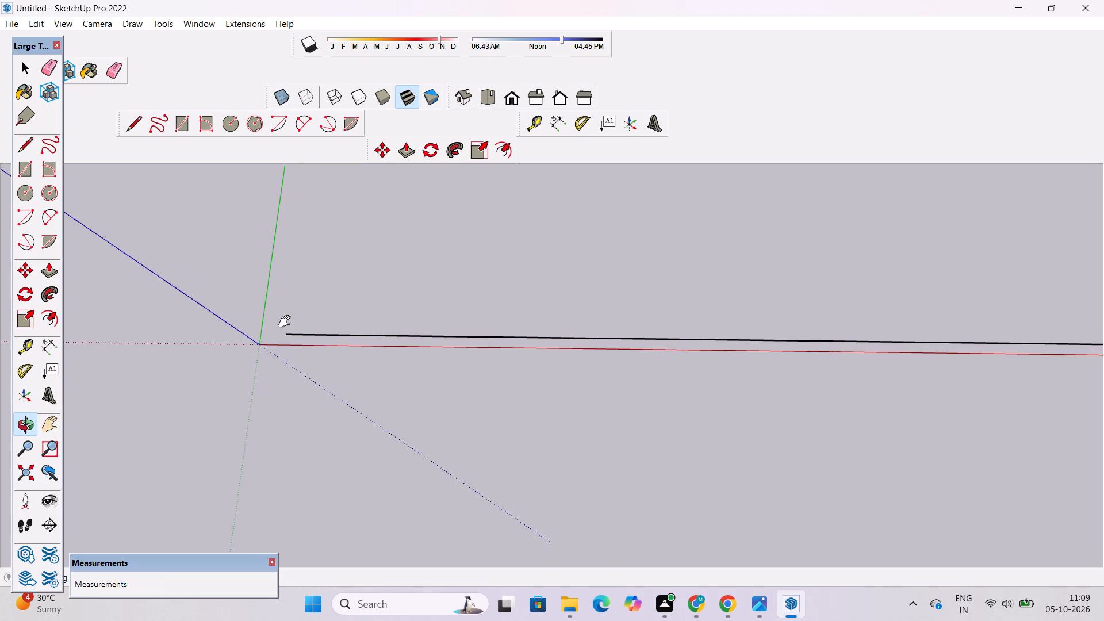
Examine the gap between the 50' line's starting end and the origin from a tilted view.
shift+scroll(287, 322, up, 19)
shift+click(296, 339)
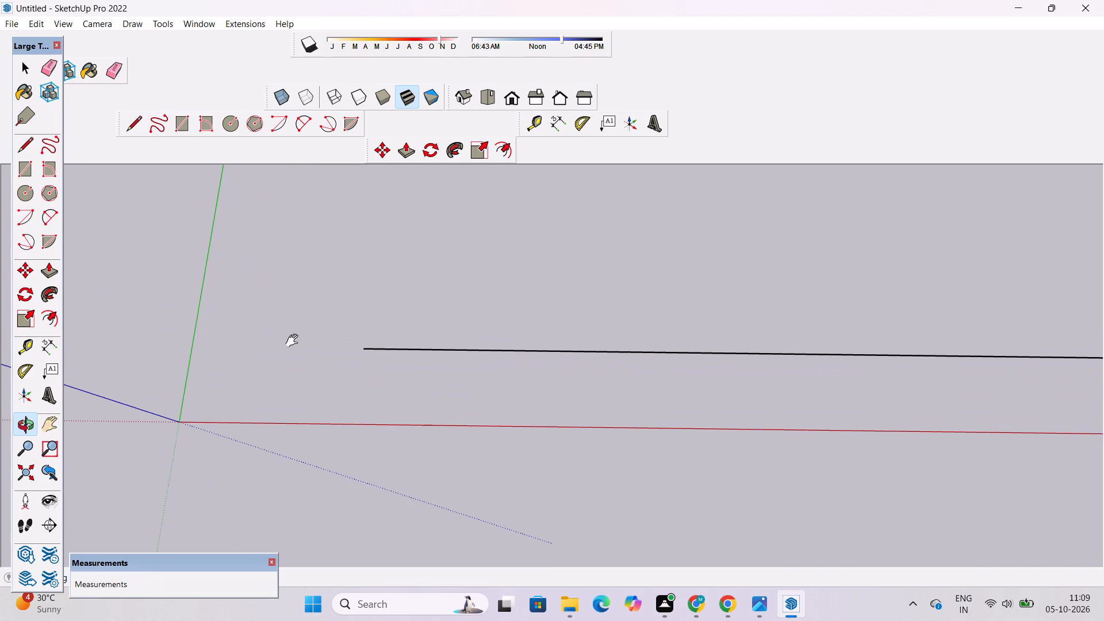
shift+scroll(294, 341, up, 2)
shift+scroll(294, 341, down, 5)
shift+drag(295, 340, 274, 350)
shift+scroll(275, 347, down, 11)
shift+drag(281, 347, 278, 358)
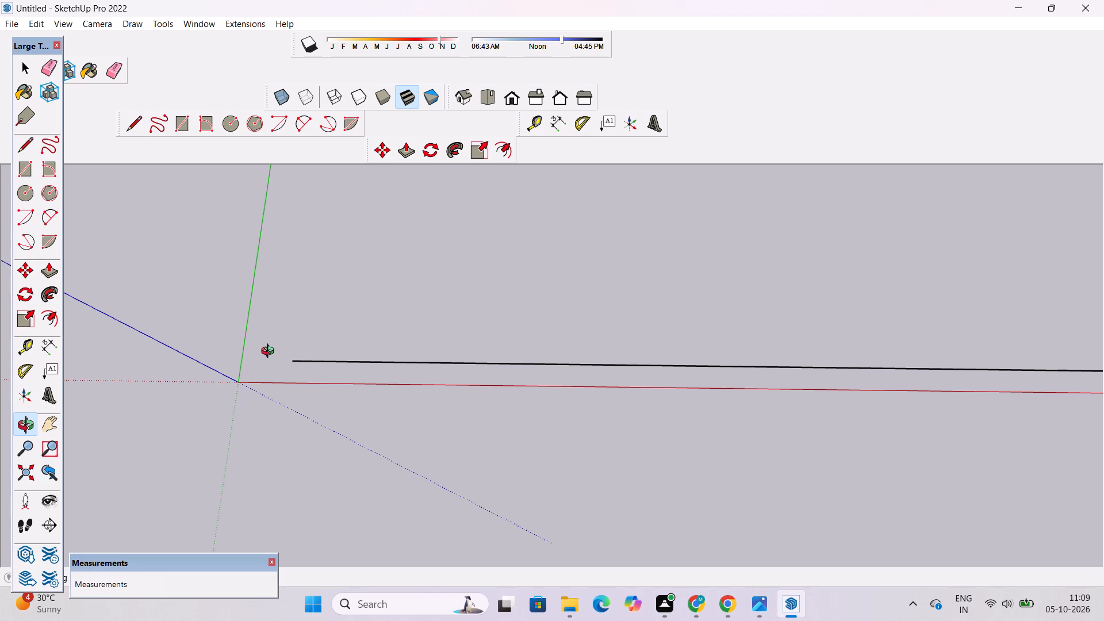
shift+scroll(282, 347, up, 1)
shift+scroll(282, 347, down, 1)
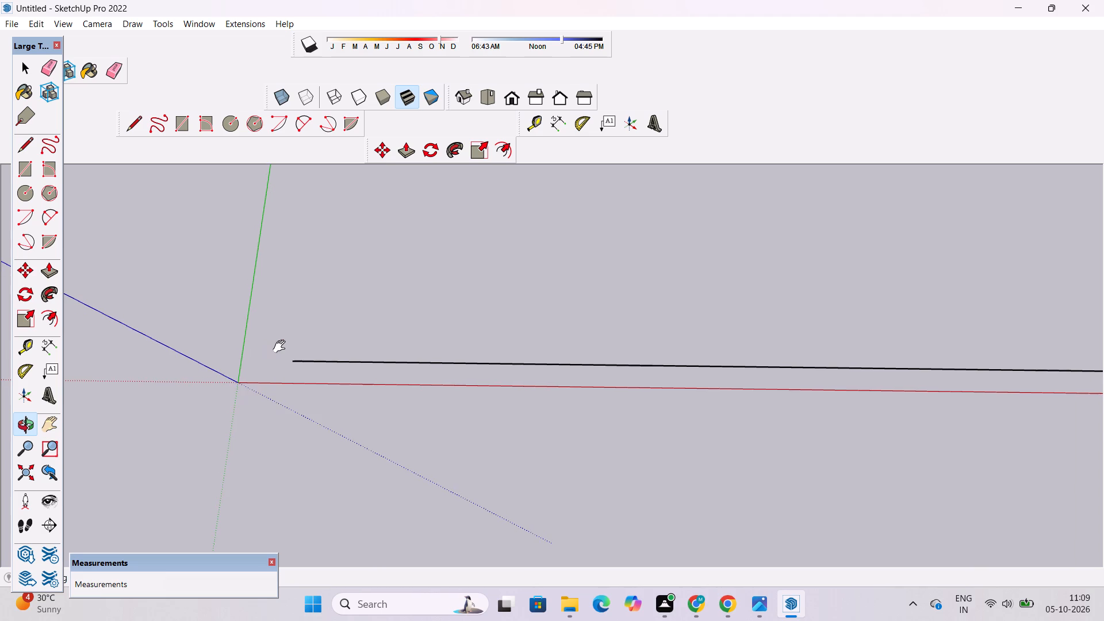
shift+scroll(282, 347, down, 1)
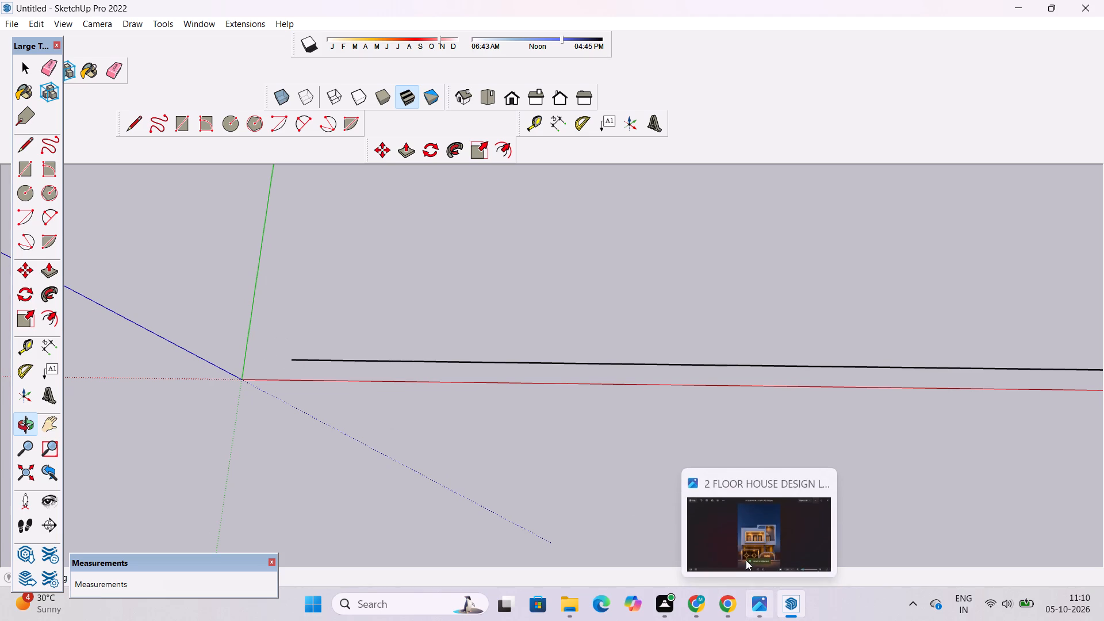
shift+scroll(547, 329, down, 6)
shift+scroll(547, 327, up, 5)
shift+drag(563, 318, 555, 318)
shift+scroll(551, 320, down, 3)
shift+scroll(541, 325, up, 2)
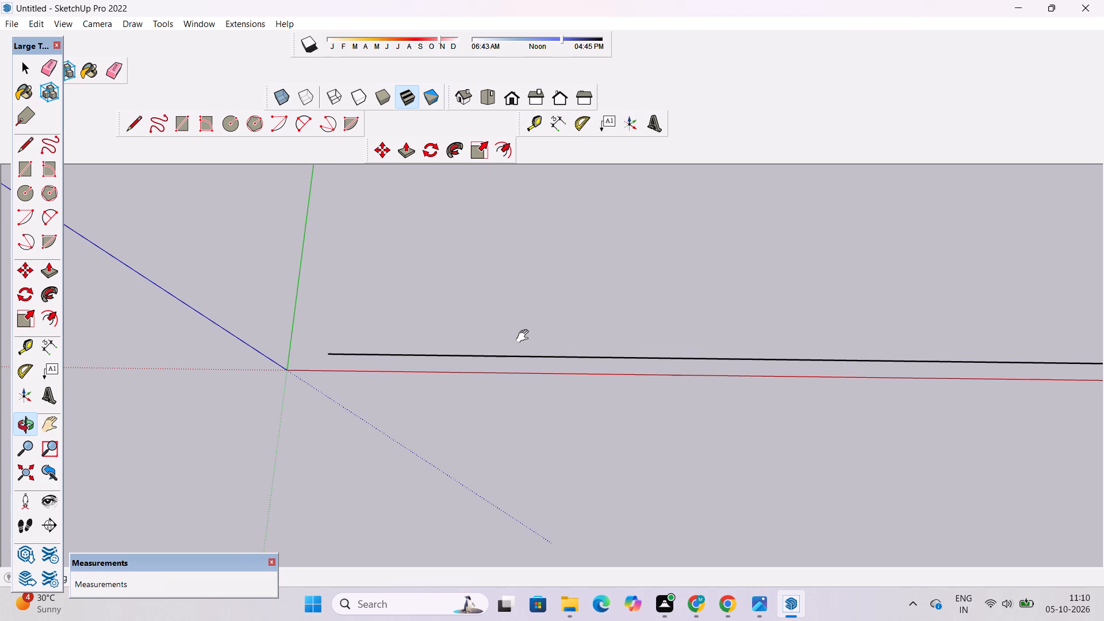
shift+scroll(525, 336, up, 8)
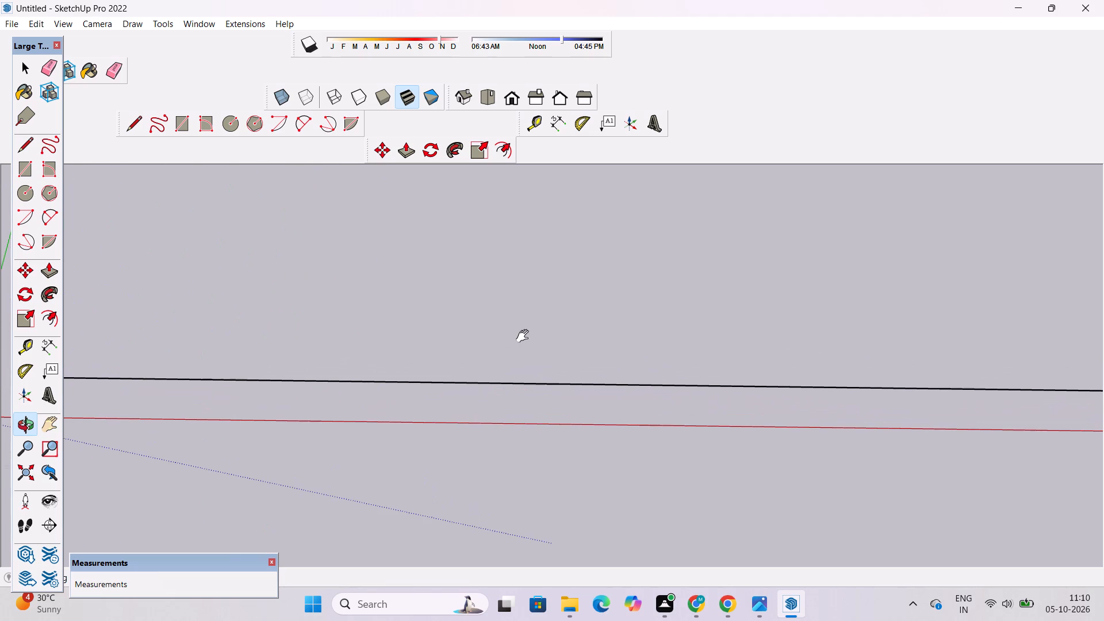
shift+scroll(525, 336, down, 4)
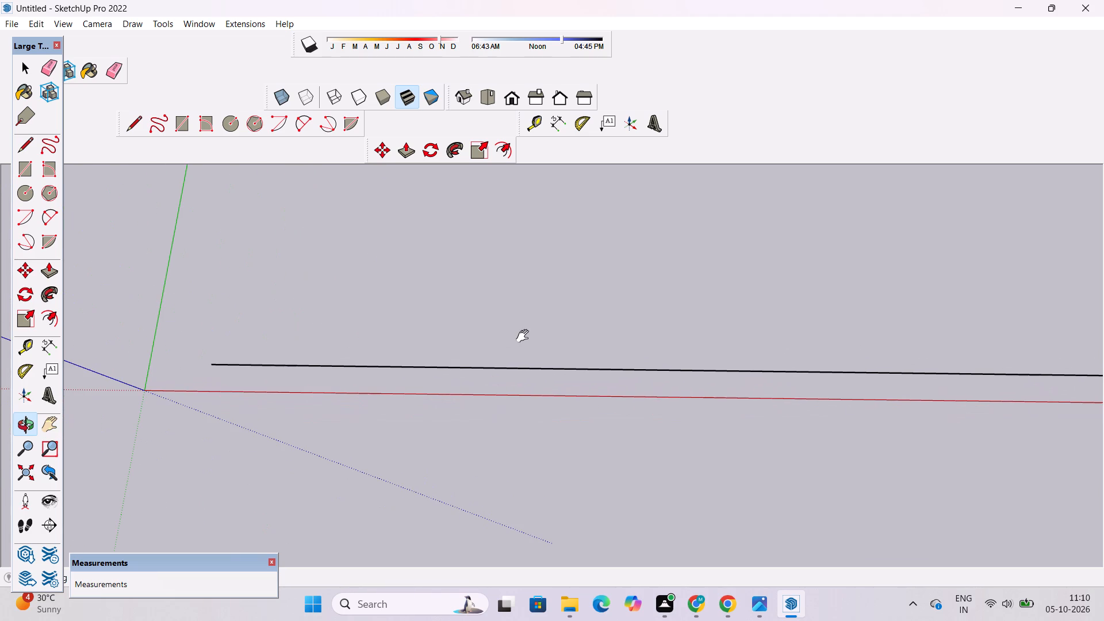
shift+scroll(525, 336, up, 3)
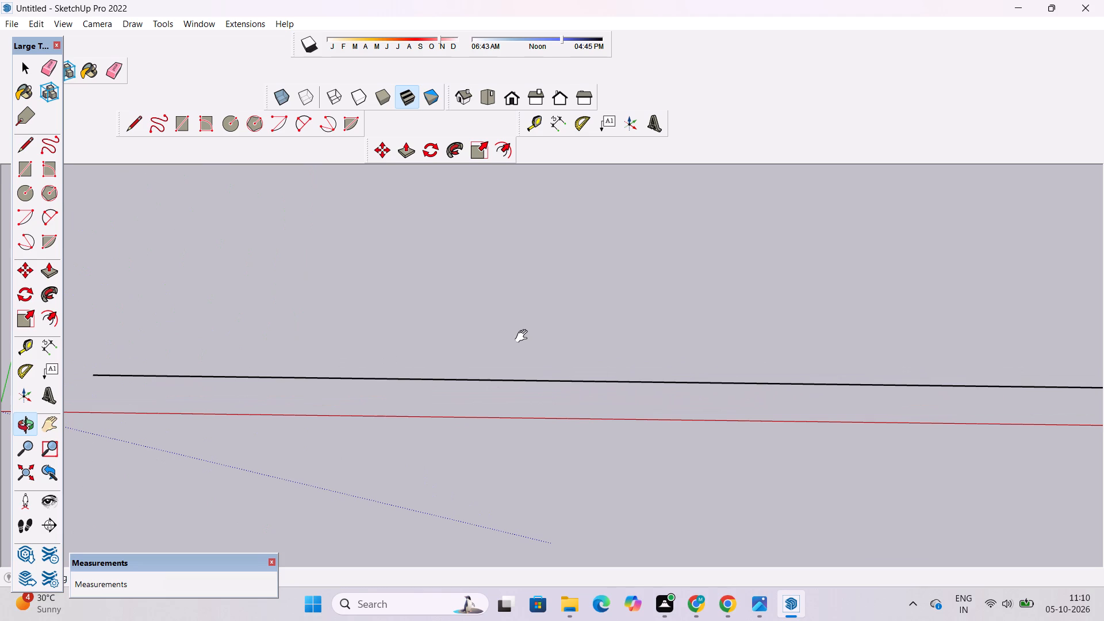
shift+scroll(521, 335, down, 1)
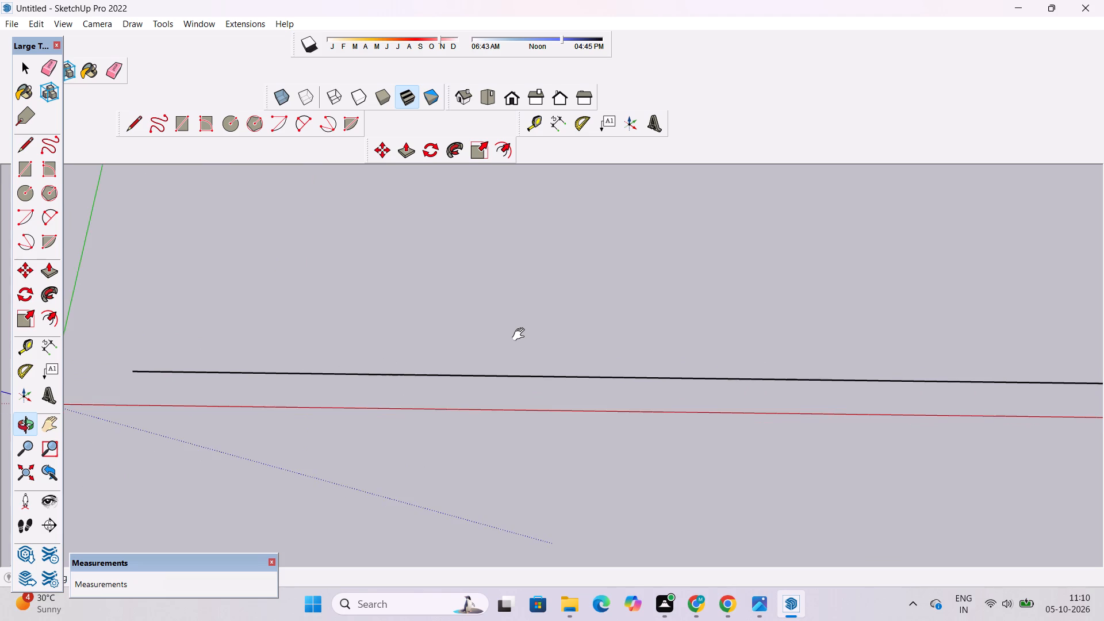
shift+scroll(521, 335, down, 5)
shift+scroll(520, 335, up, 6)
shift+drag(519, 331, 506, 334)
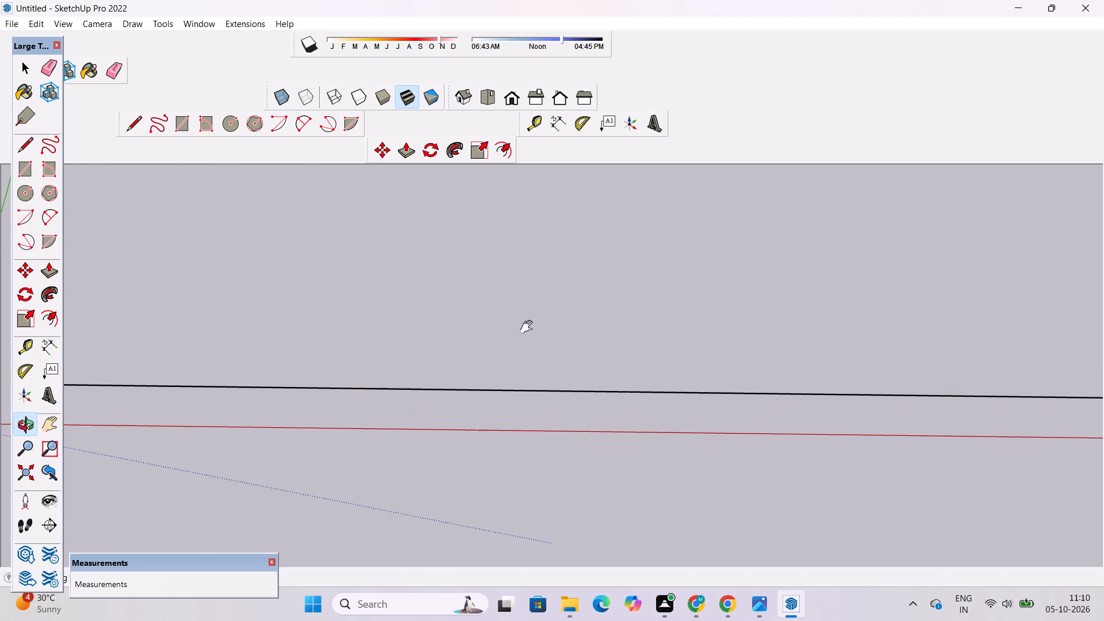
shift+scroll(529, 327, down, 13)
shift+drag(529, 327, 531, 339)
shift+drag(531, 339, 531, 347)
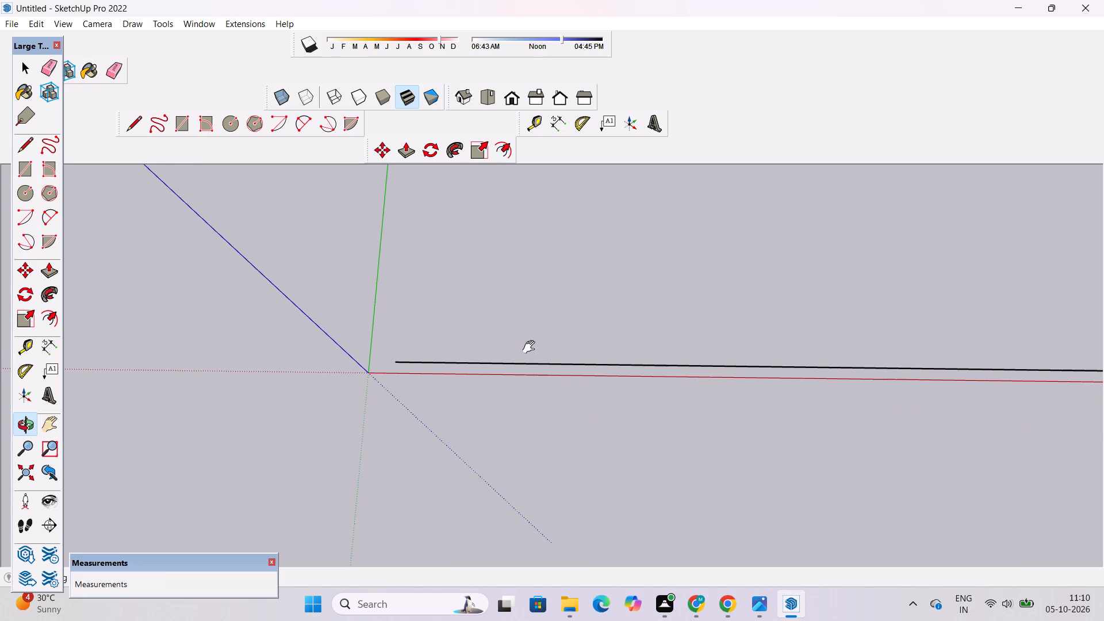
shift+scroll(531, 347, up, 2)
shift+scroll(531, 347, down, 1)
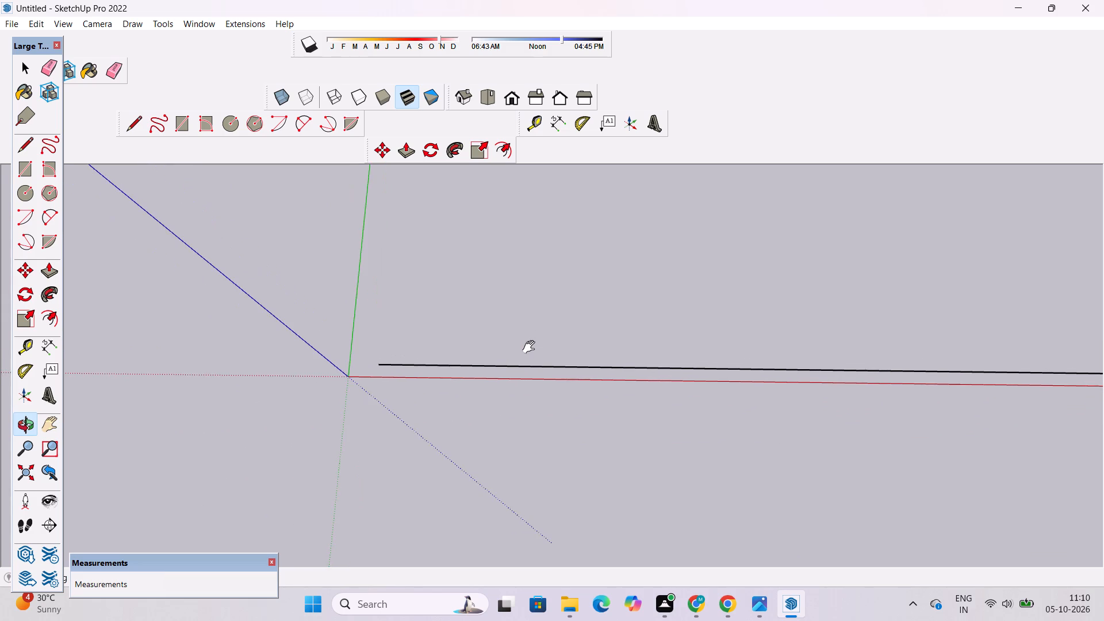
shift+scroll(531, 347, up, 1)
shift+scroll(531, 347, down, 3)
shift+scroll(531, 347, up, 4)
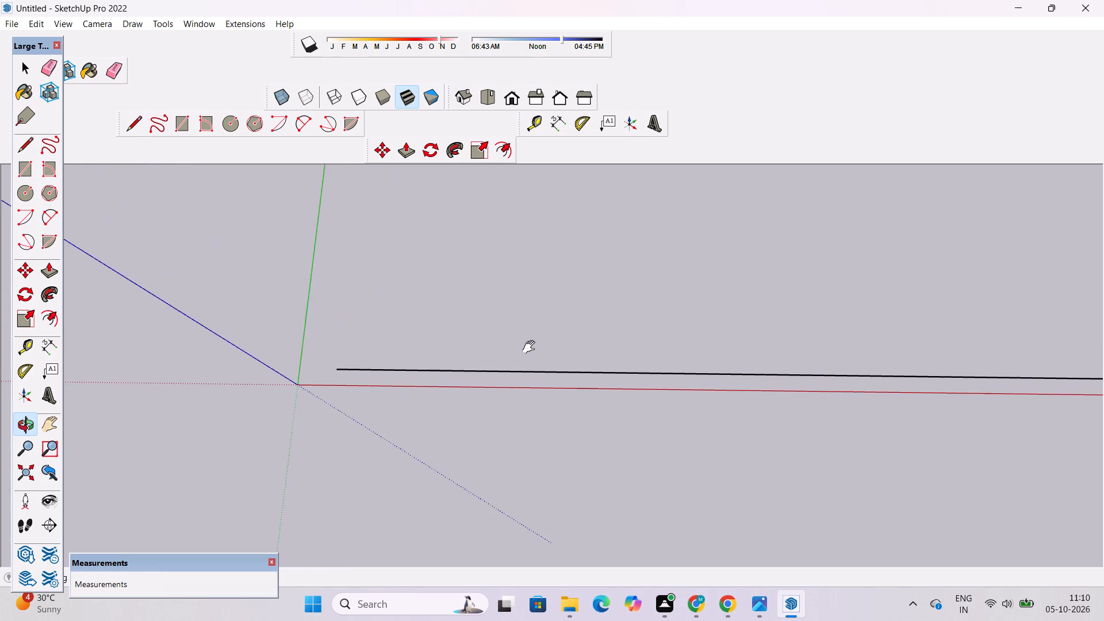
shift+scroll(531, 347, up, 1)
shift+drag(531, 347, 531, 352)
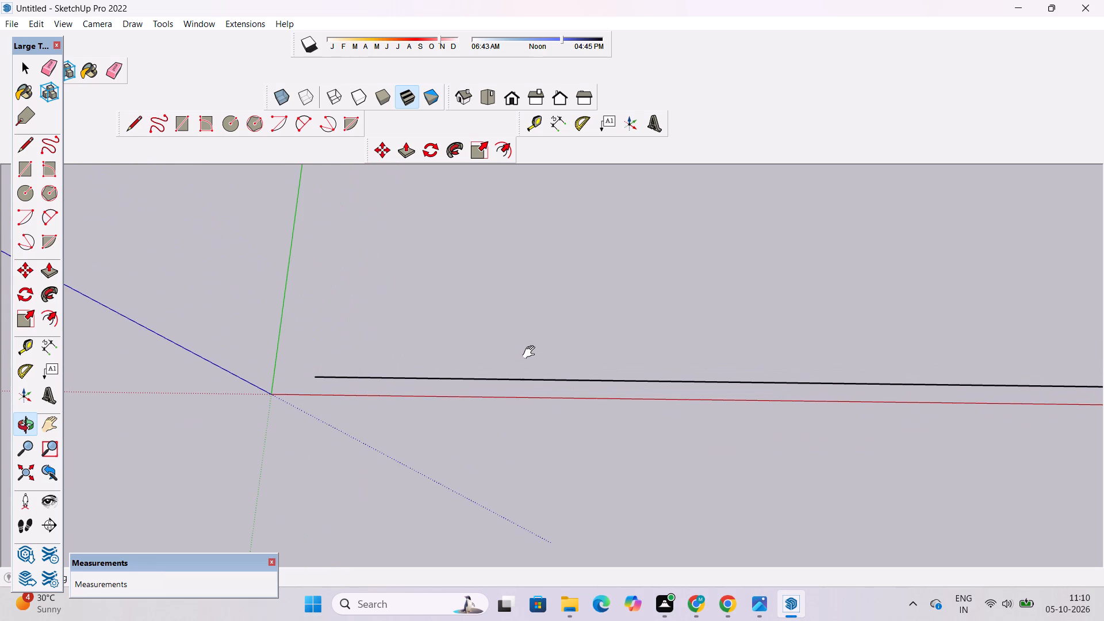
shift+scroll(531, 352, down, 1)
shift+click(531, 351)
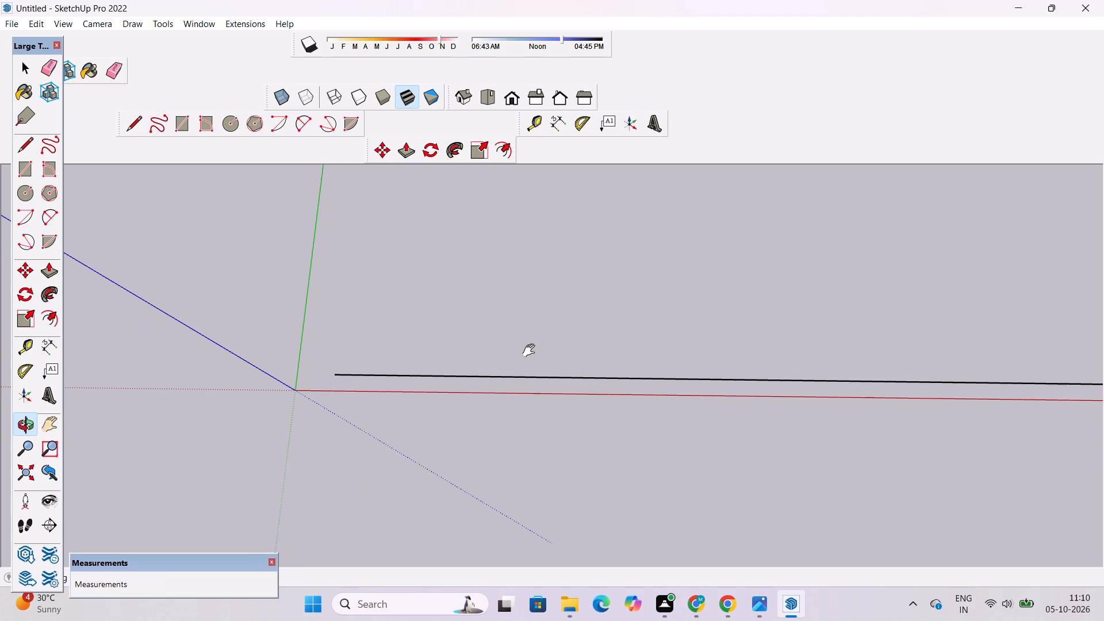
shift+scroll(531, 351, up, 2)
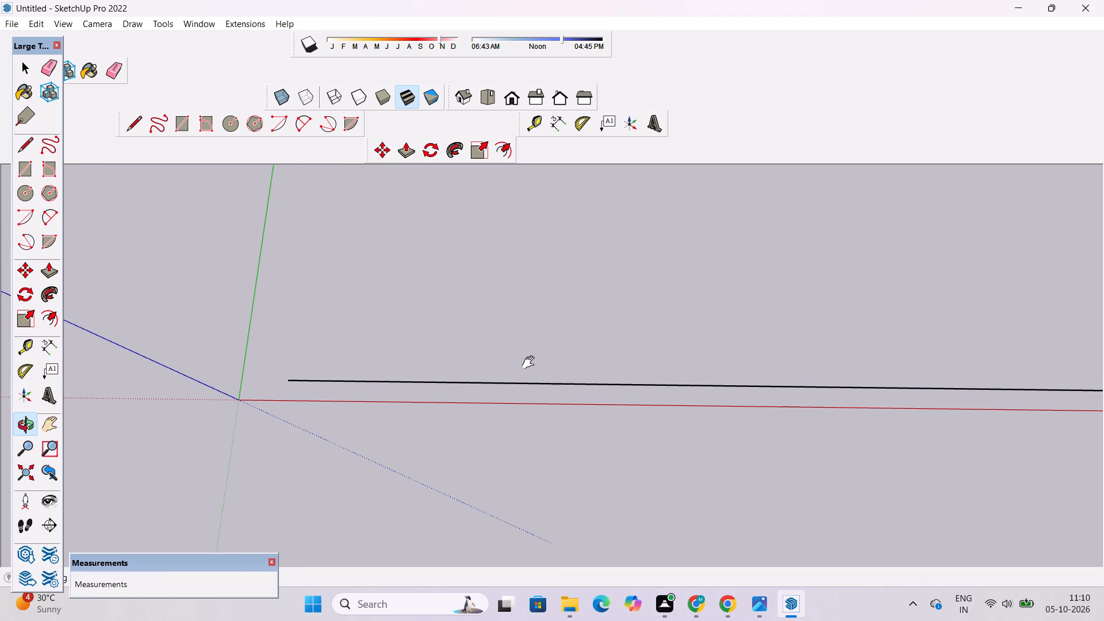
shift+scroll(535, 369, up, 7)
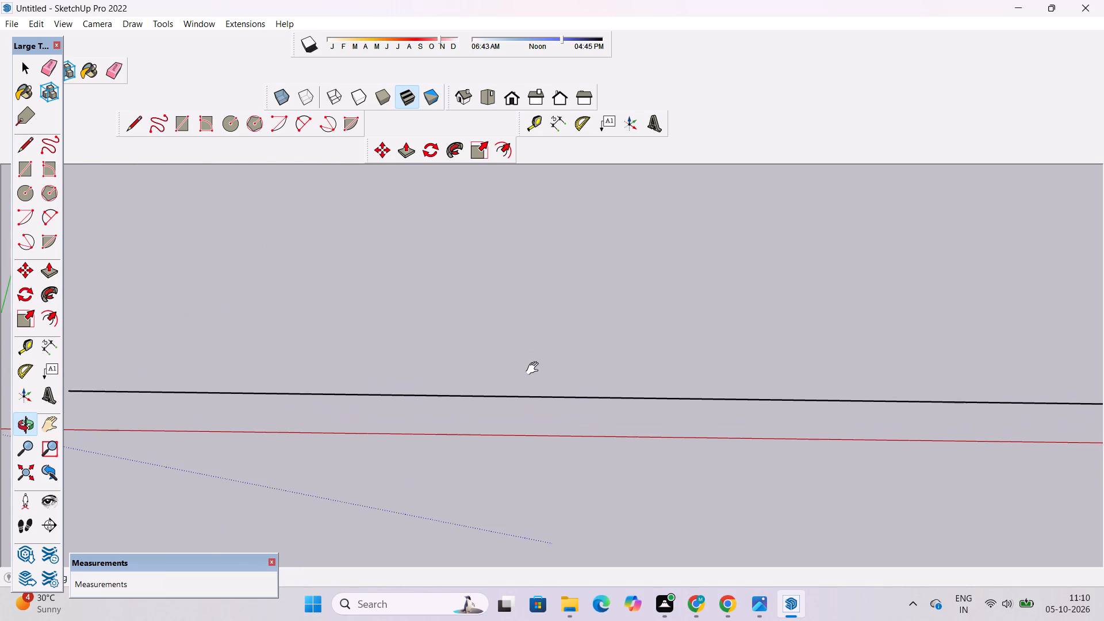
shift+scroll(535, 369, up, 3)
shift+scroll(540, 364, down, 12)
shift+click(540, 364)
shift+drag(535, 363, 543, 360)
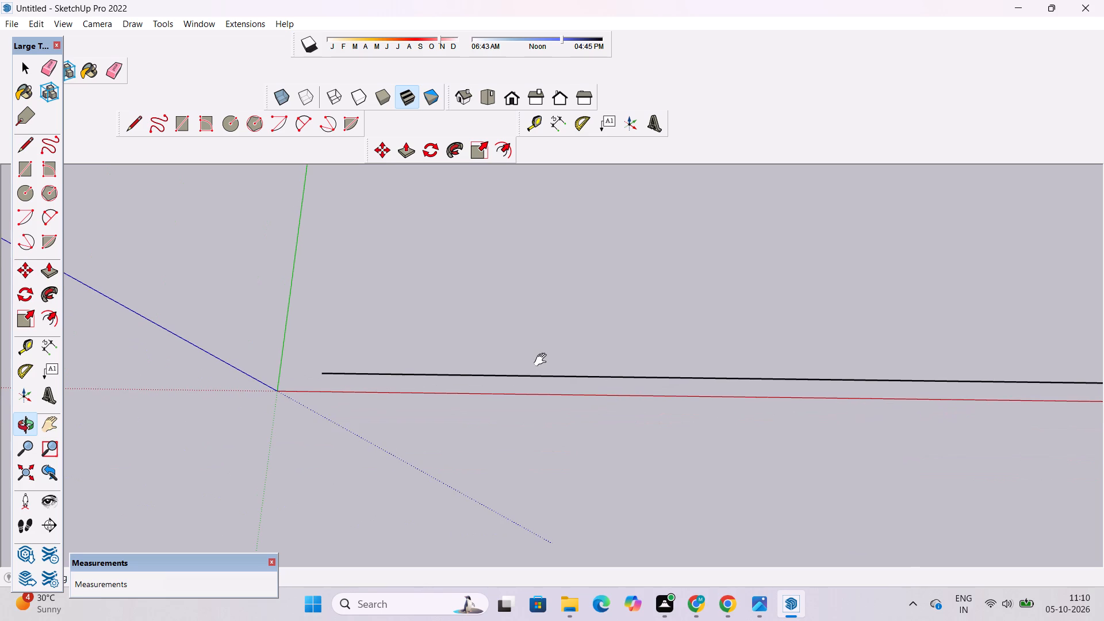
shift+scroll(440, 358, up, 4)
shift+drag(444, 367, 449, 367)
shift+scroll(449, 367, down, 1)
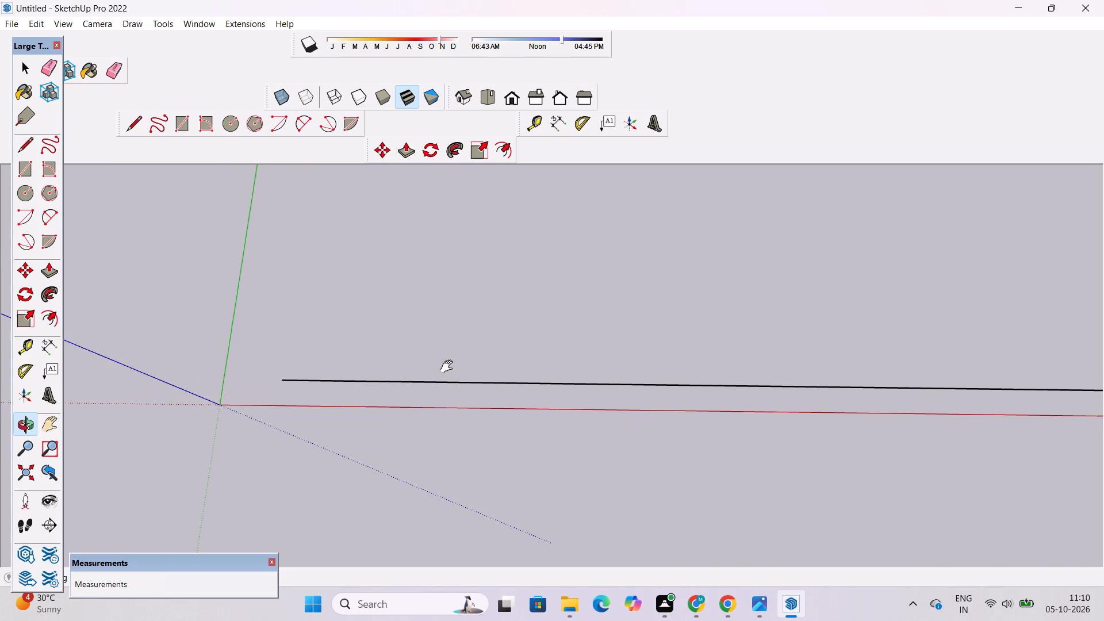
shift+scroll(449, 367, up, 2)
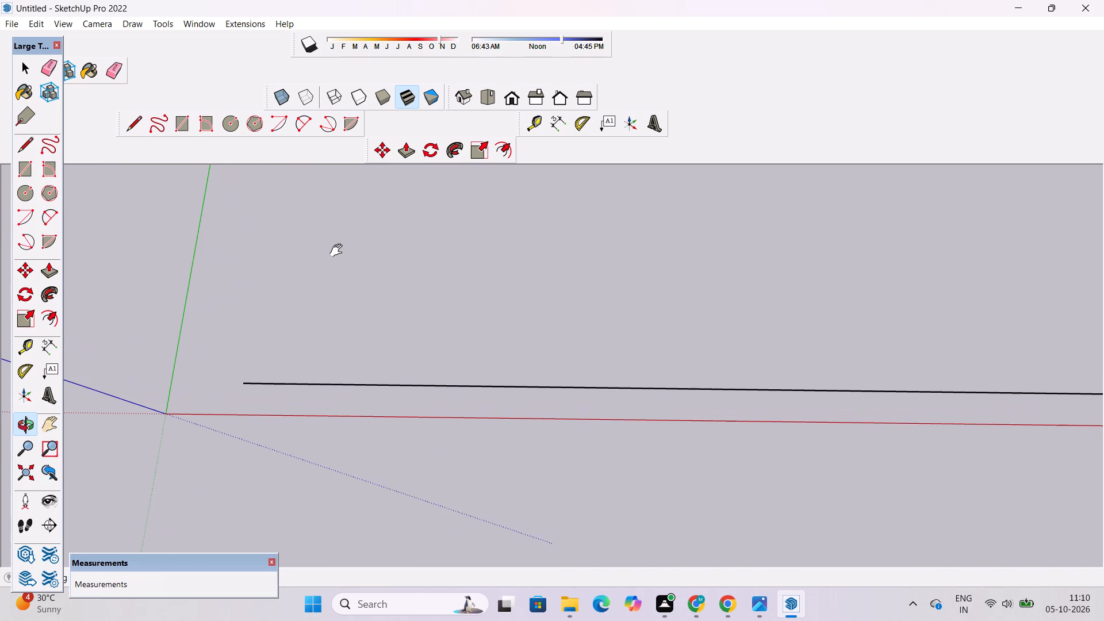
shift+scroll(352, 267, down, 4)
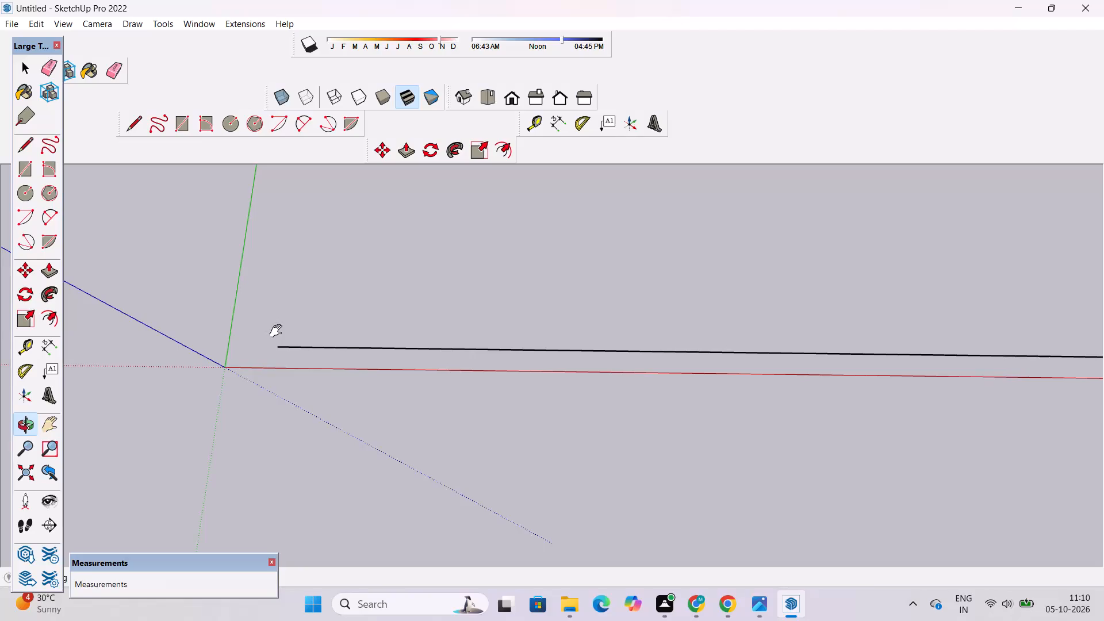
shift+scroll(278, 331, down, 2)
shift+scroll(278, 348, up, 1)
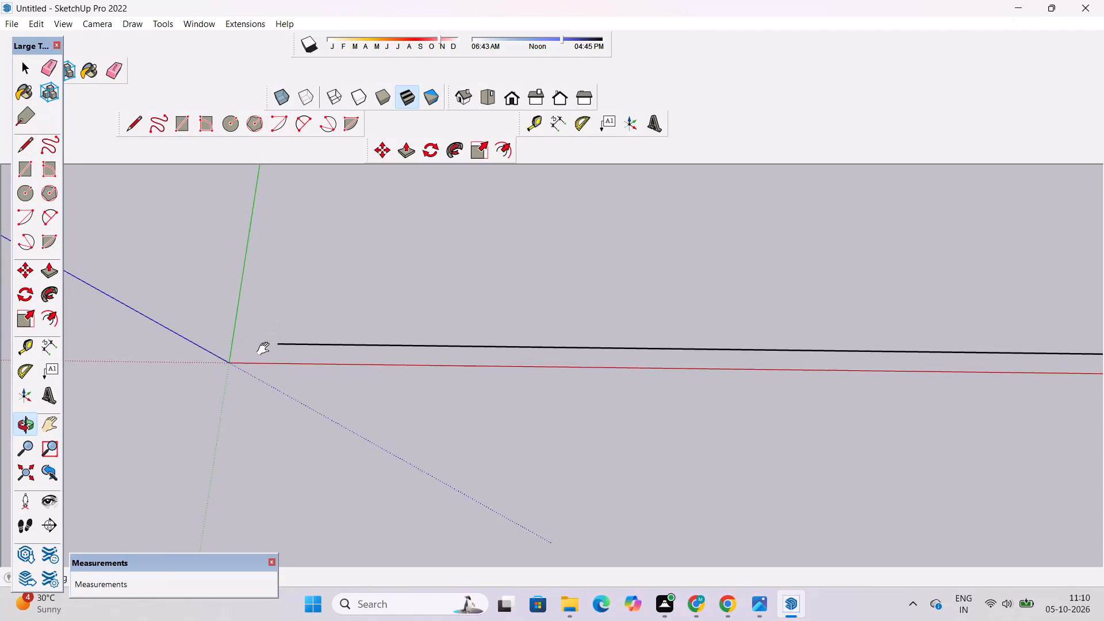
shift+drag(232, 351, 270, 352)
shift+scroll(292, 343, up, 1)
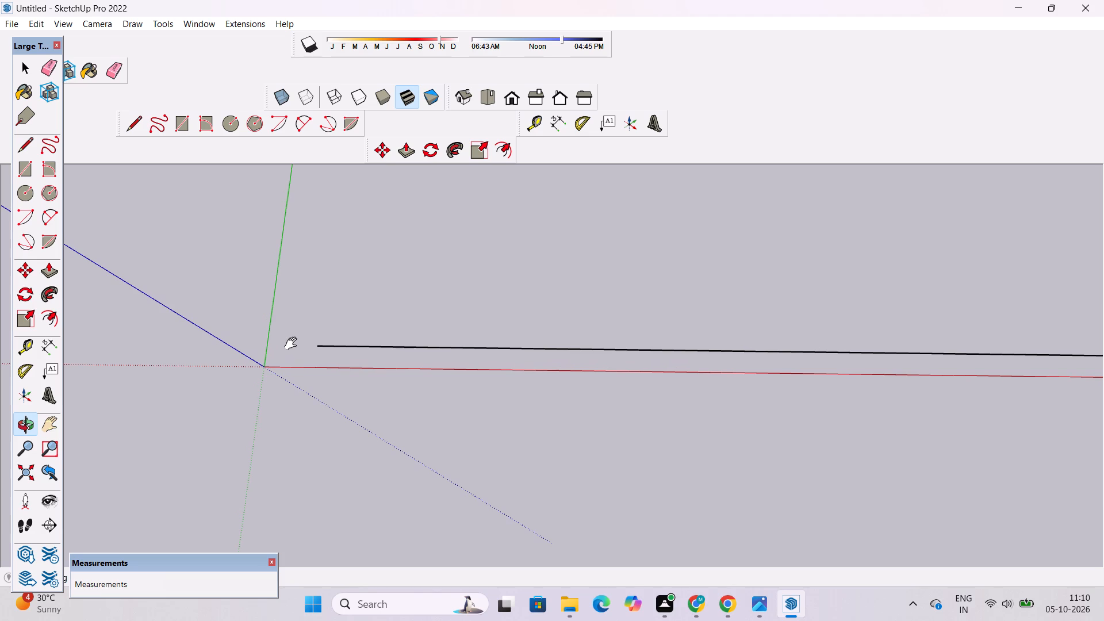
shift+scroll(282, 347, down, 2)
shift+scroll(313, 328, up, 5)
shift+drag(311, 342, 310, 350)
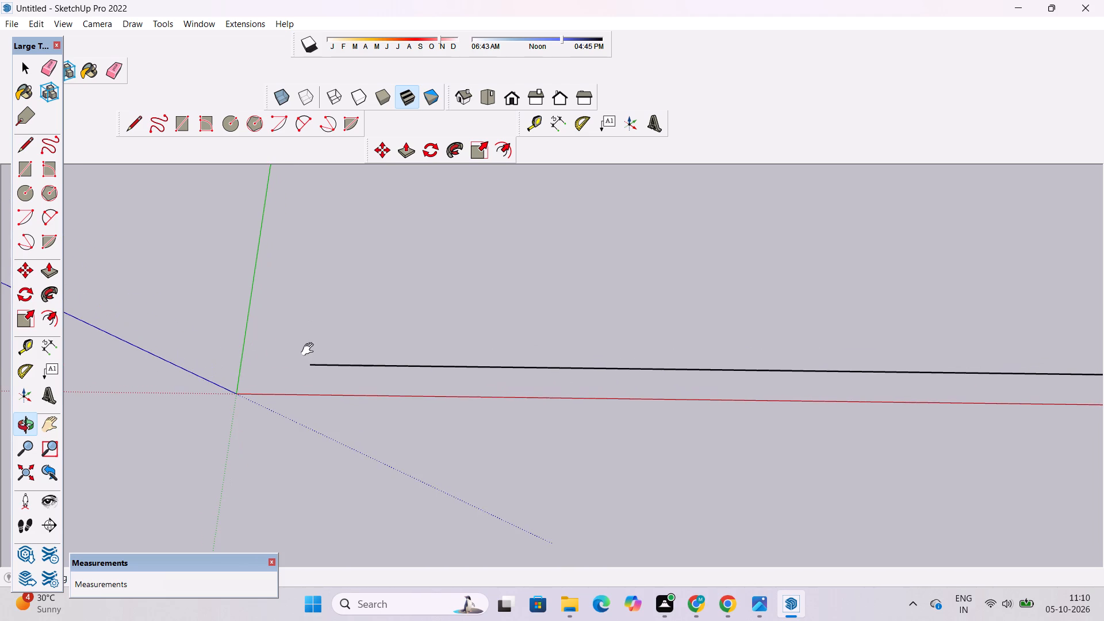
Draw a 35' line along the green axis from the 50' line's starting end near the origin.
key(l)
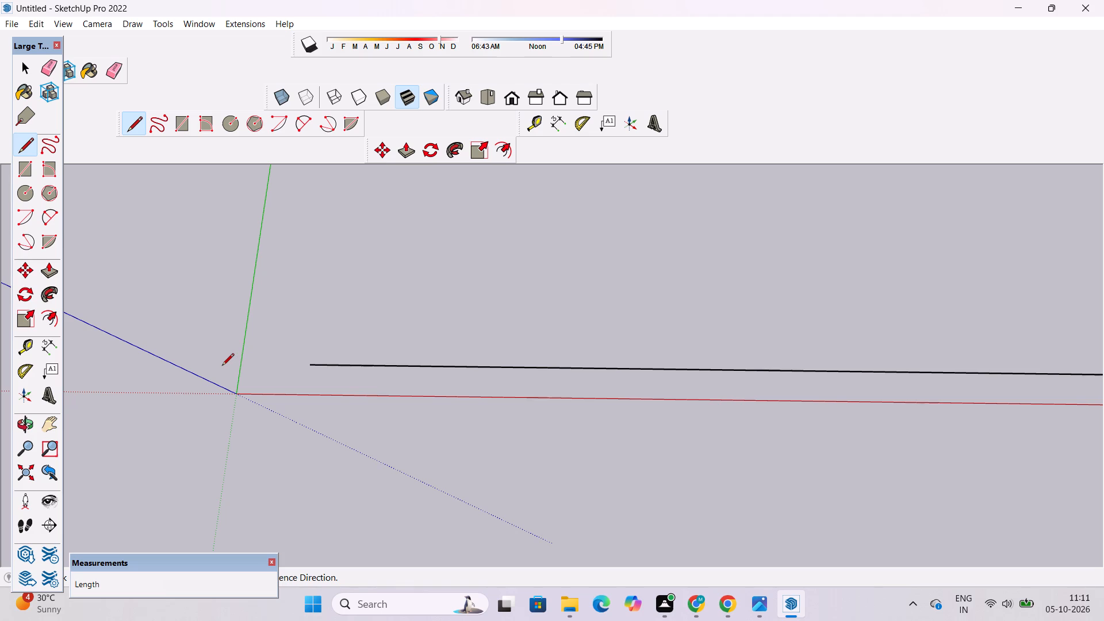
scroll(192, 362, down, 9)
scroll(207, 355, up, 2)
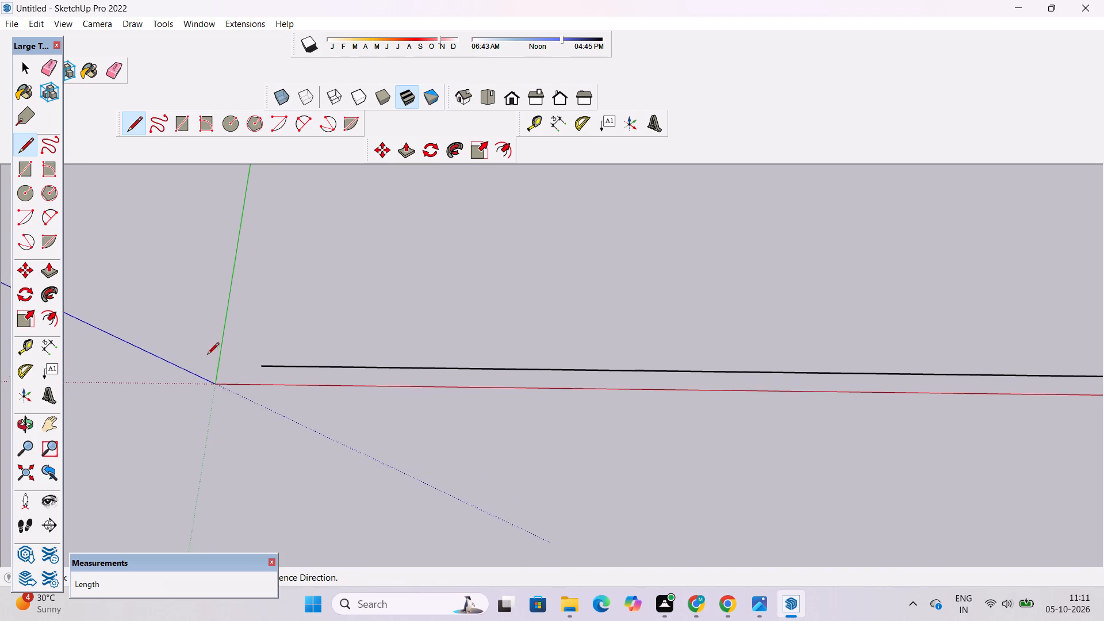
scroll(207, 355, up, 2)
click(267, 368)
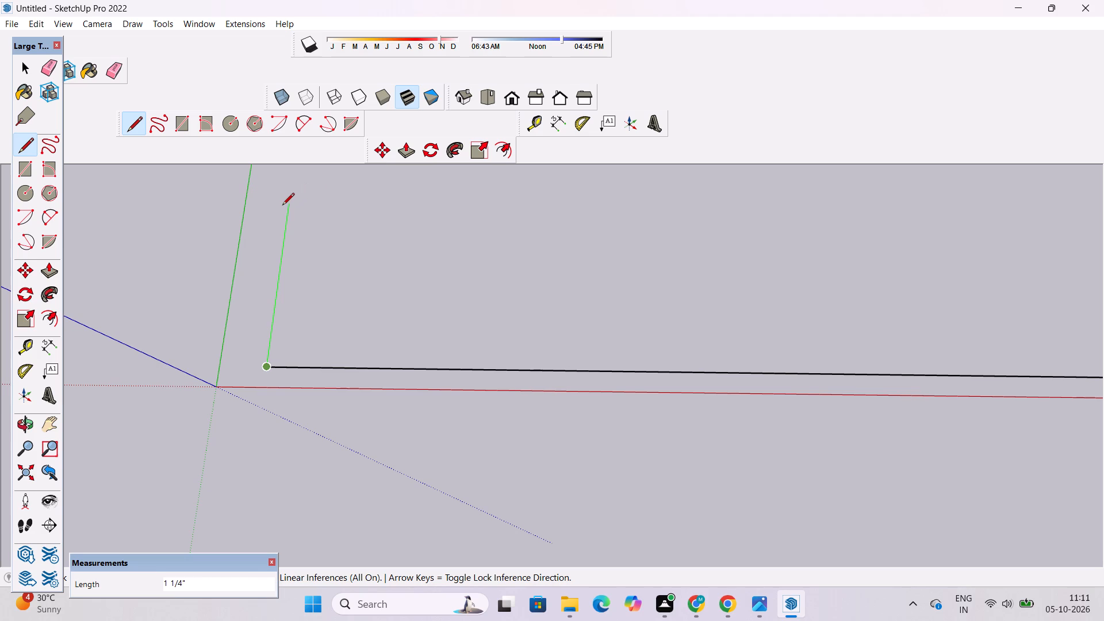
scroll(251, 217, down, 3)
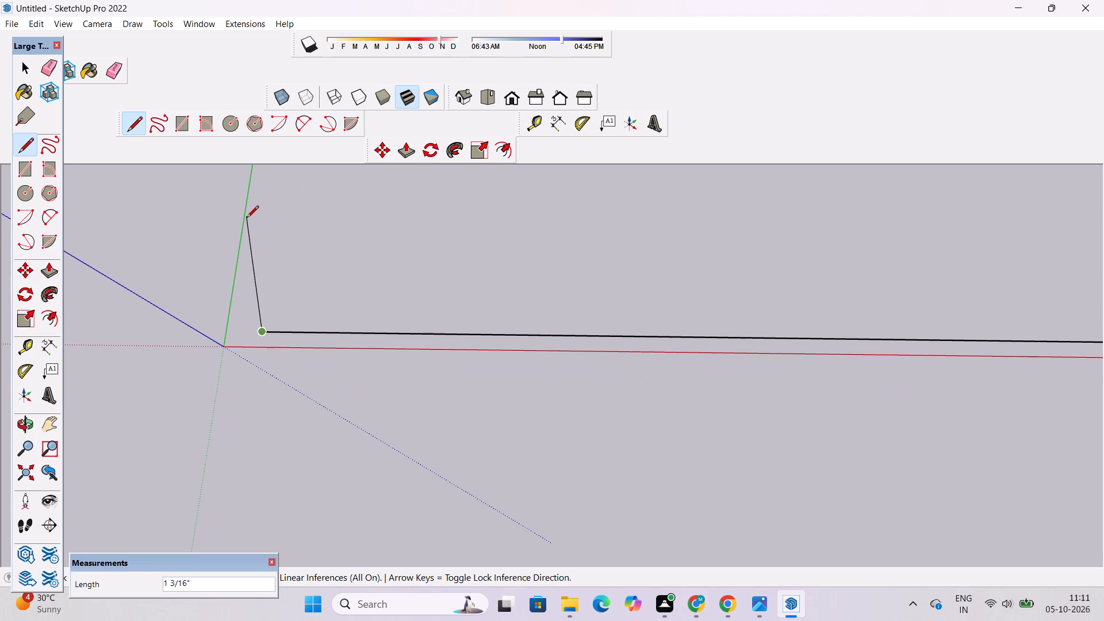
scroll(247, 218, down, 13)
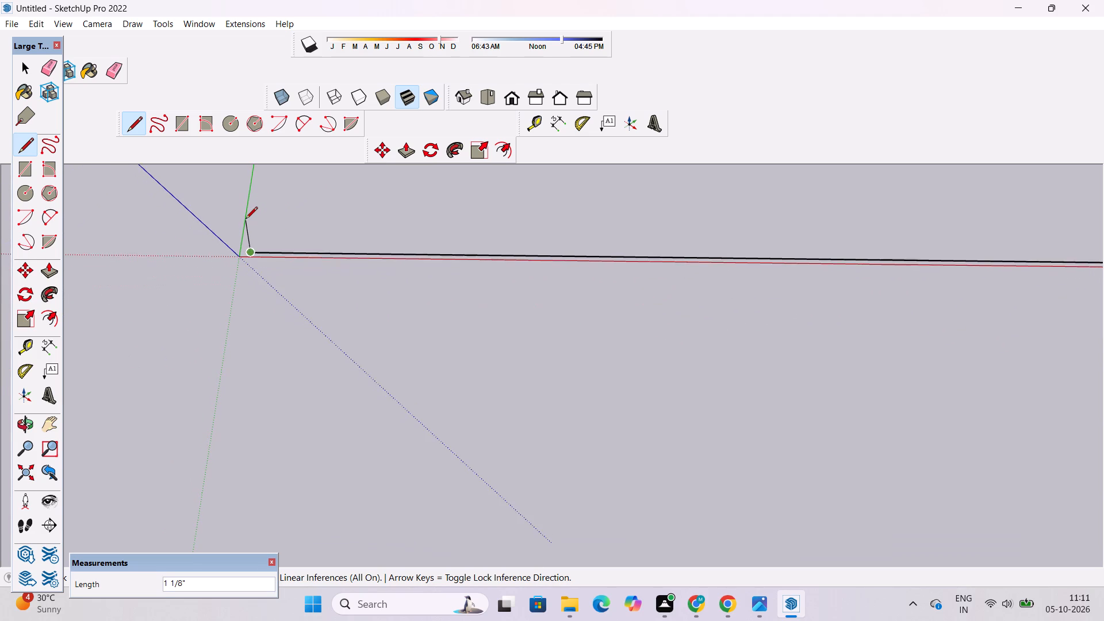
scroll(246, 220, down, 2)
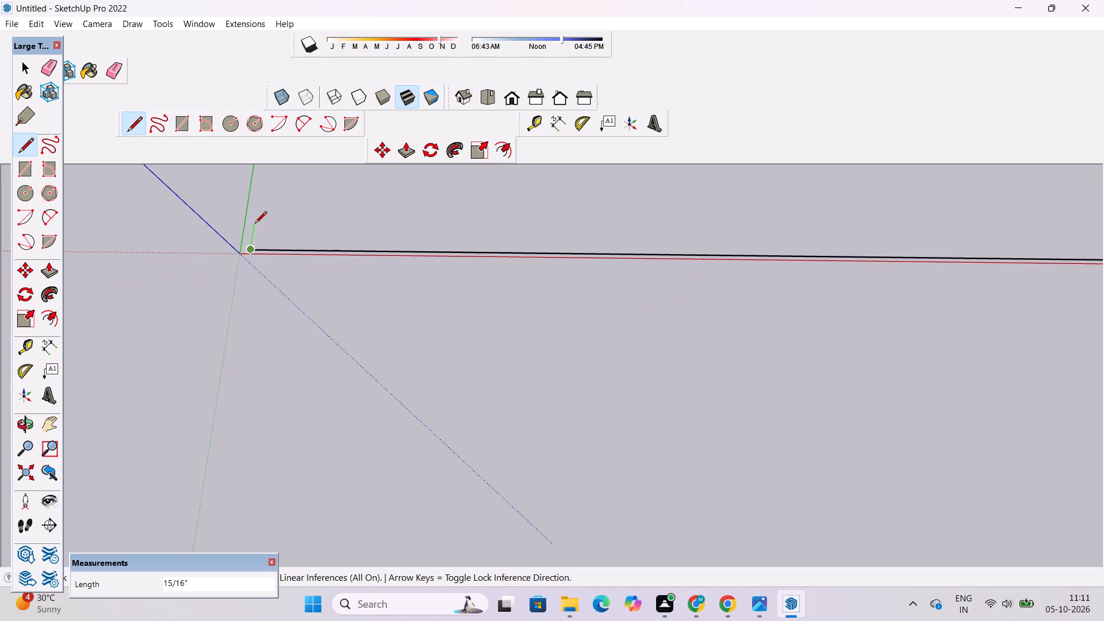
scroll(255, 221, down, 3)
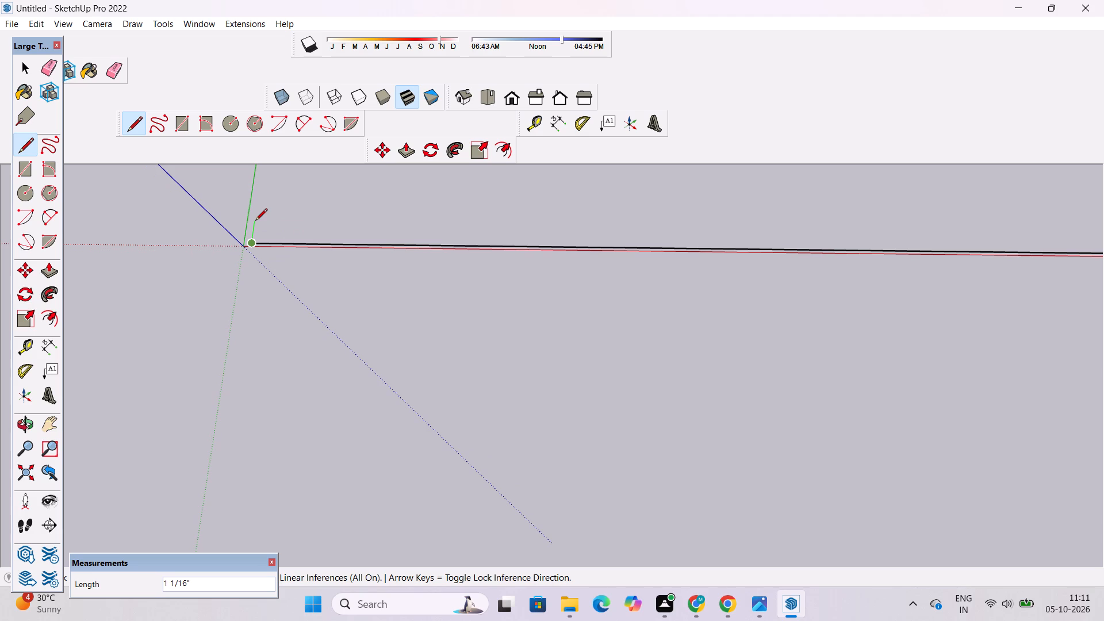
scroll(255, 221, down, 4)
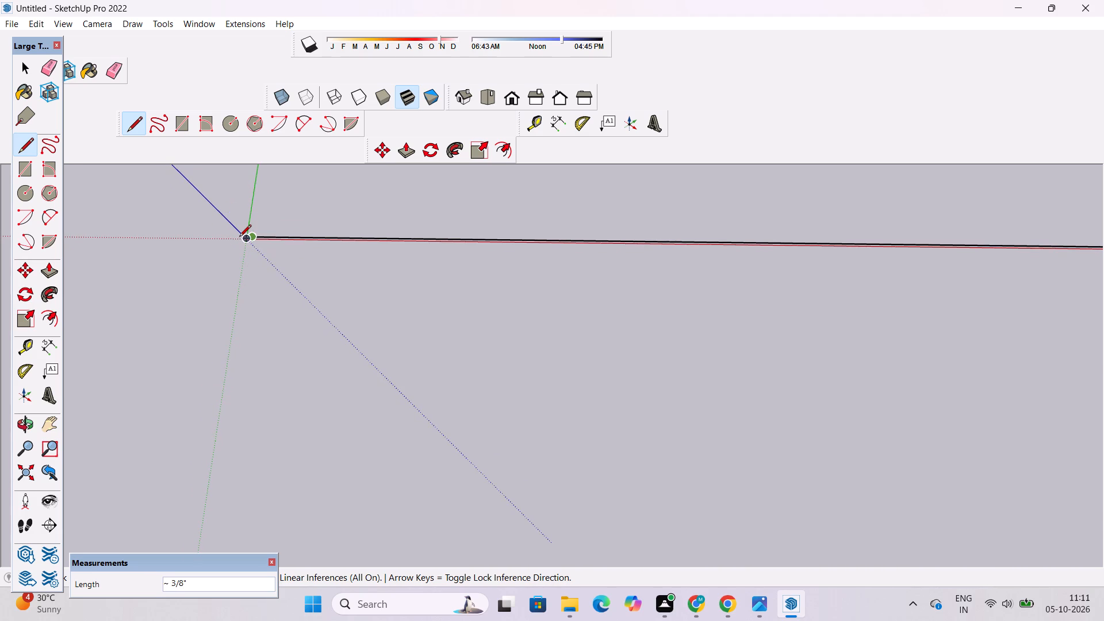
scroll(239, 237, up, 8)
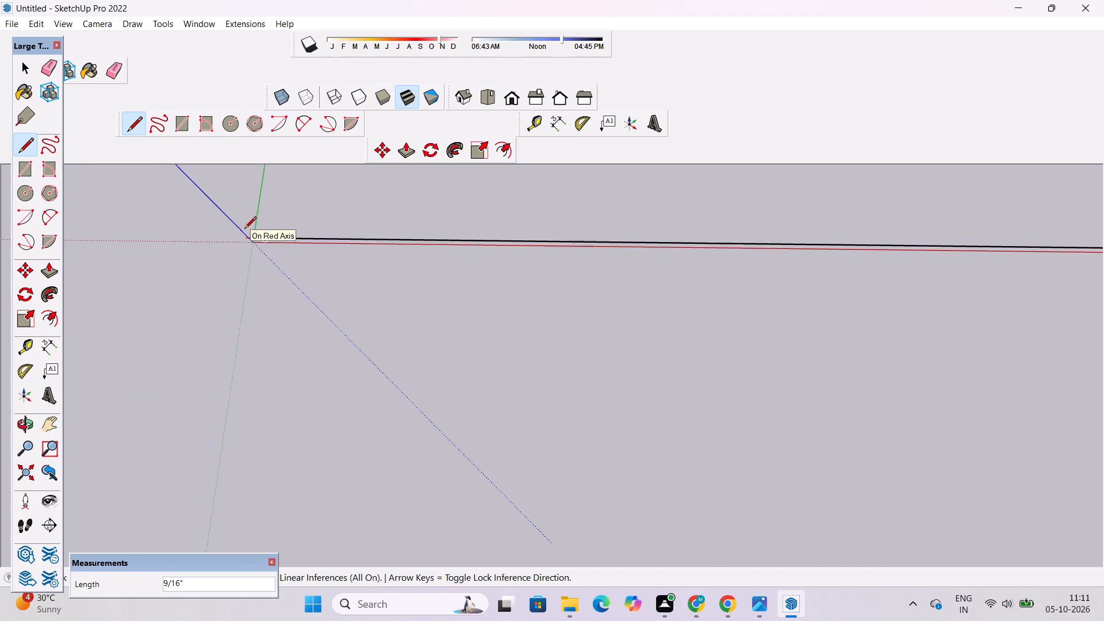
scroll(244, 229, up, 6)
scroll(244, 229, down, 2)
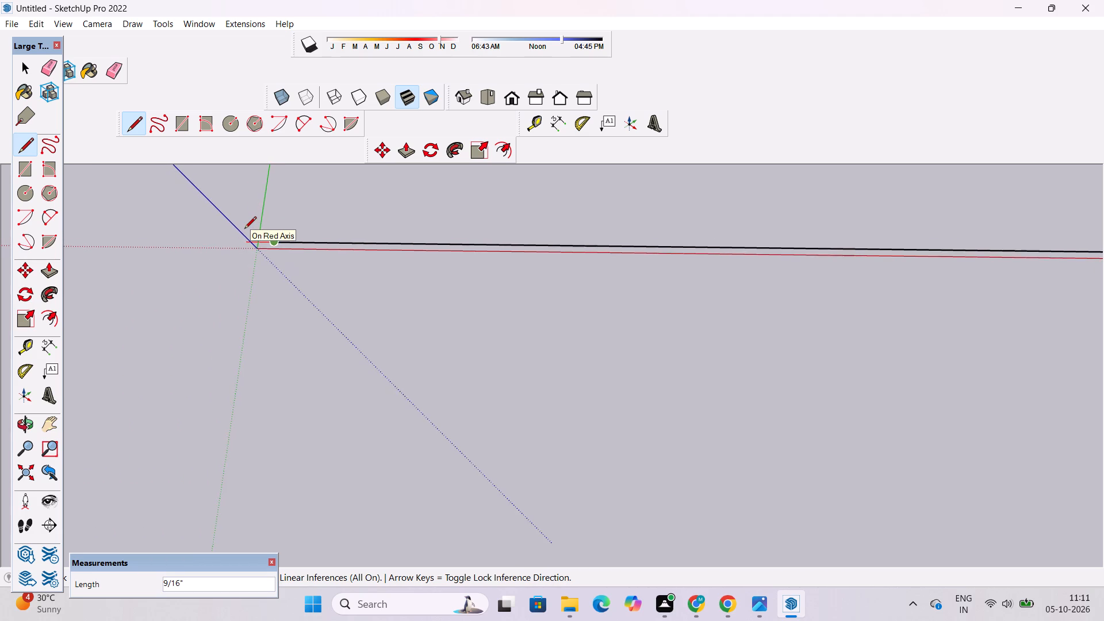
scroll(244, 229, up, 12)
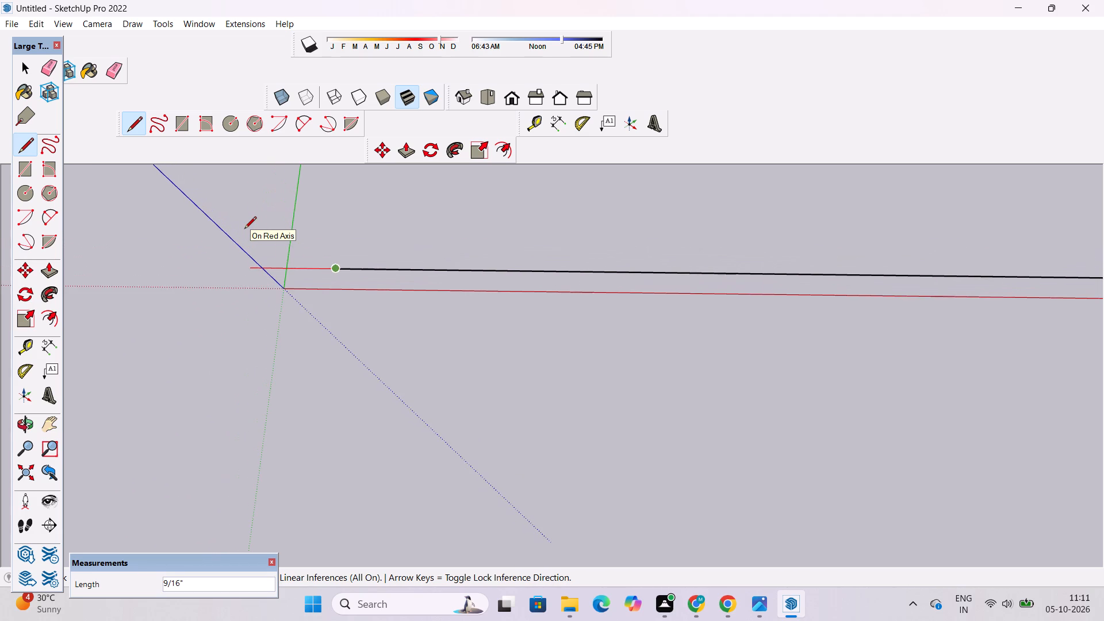
scroll(244, 229, up, 6)
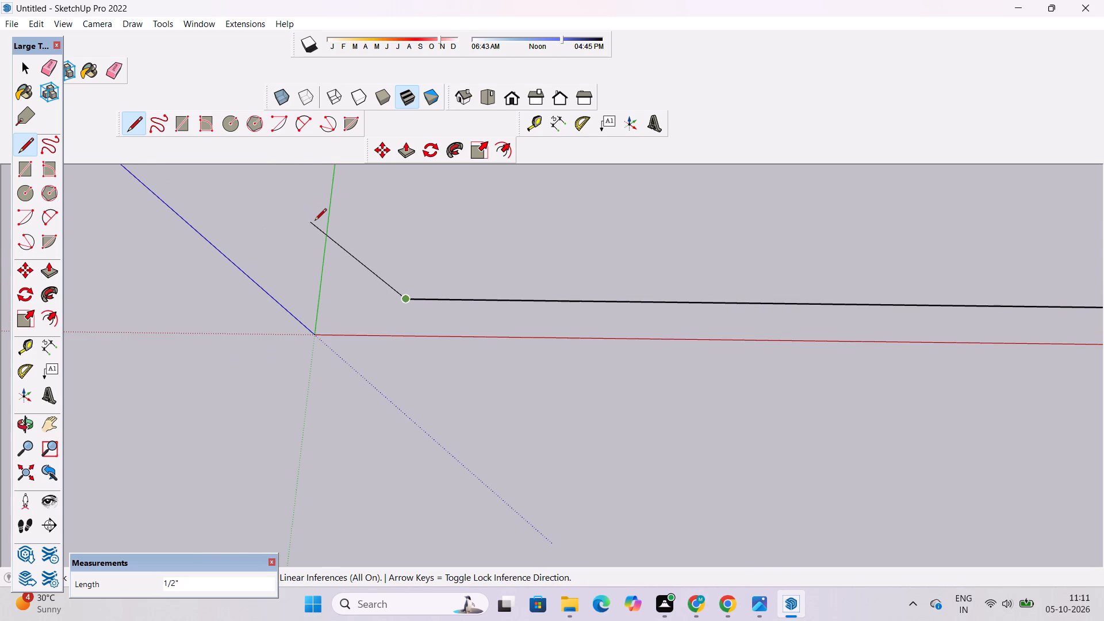
scroll(333, 244, down, 1)
scroll(385, 244, up, 5)
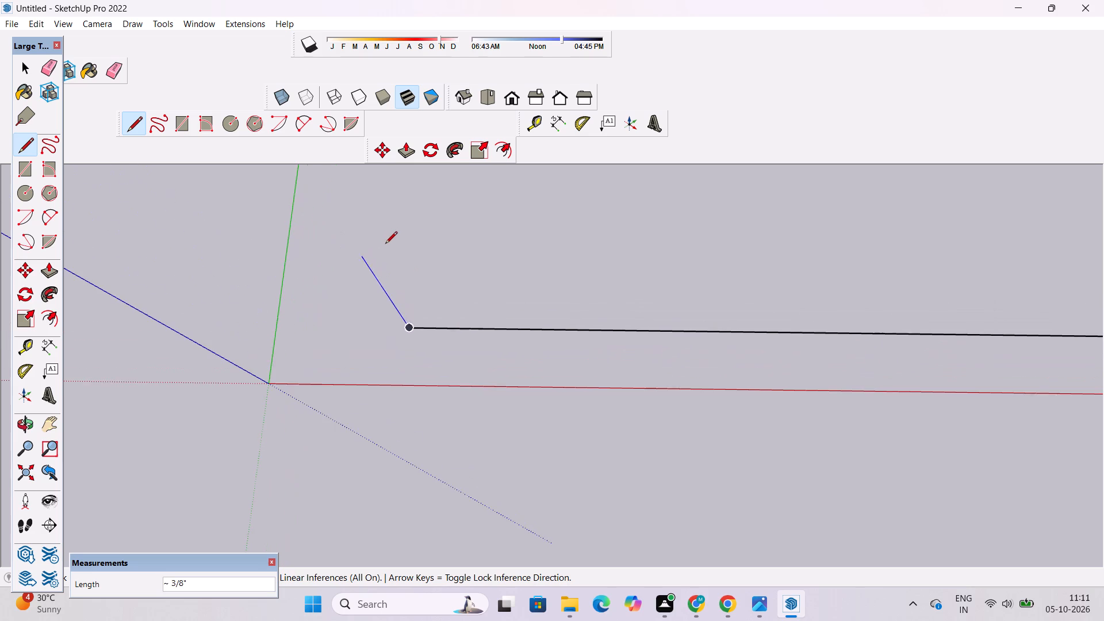
scroll(415, 241, up, 5)
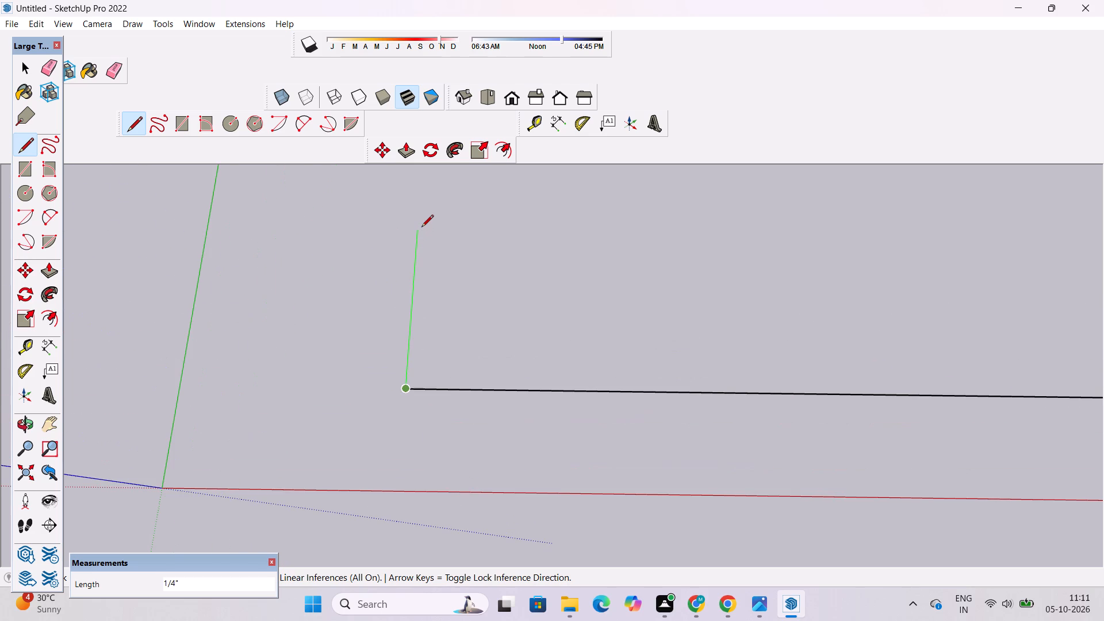
text(34)
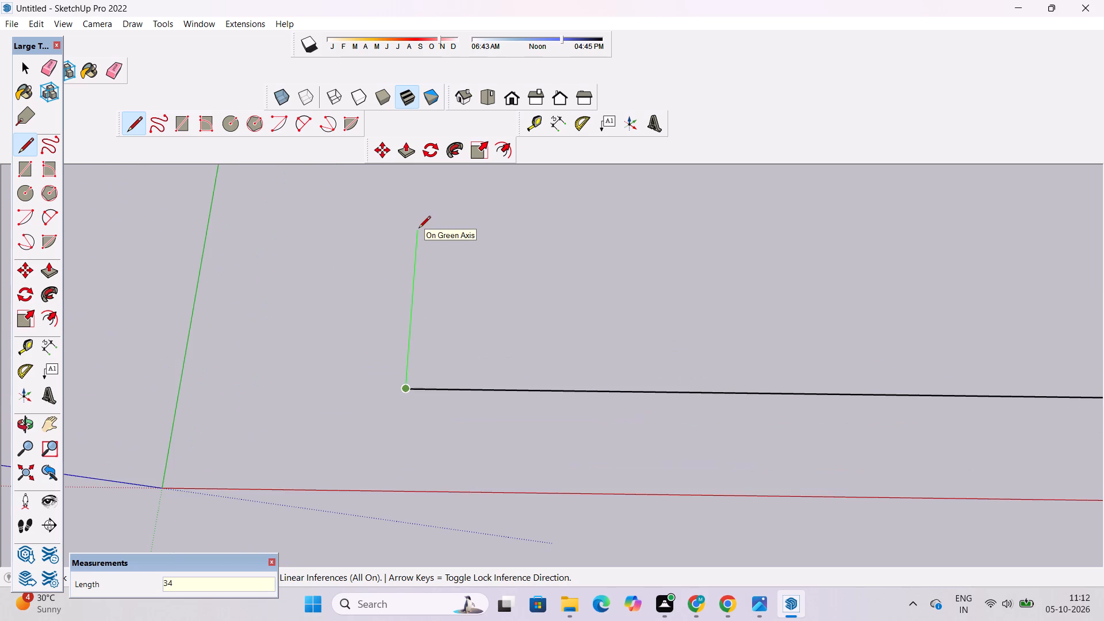
key(BackSpace)
key(5)
key(apostrophe)
key(Return)
Examine the two connected edges at the origin and their full extents along the red and green axes from several angles.
scroll(356, 283, down, 20)
scroll(356, 283, down, 10)
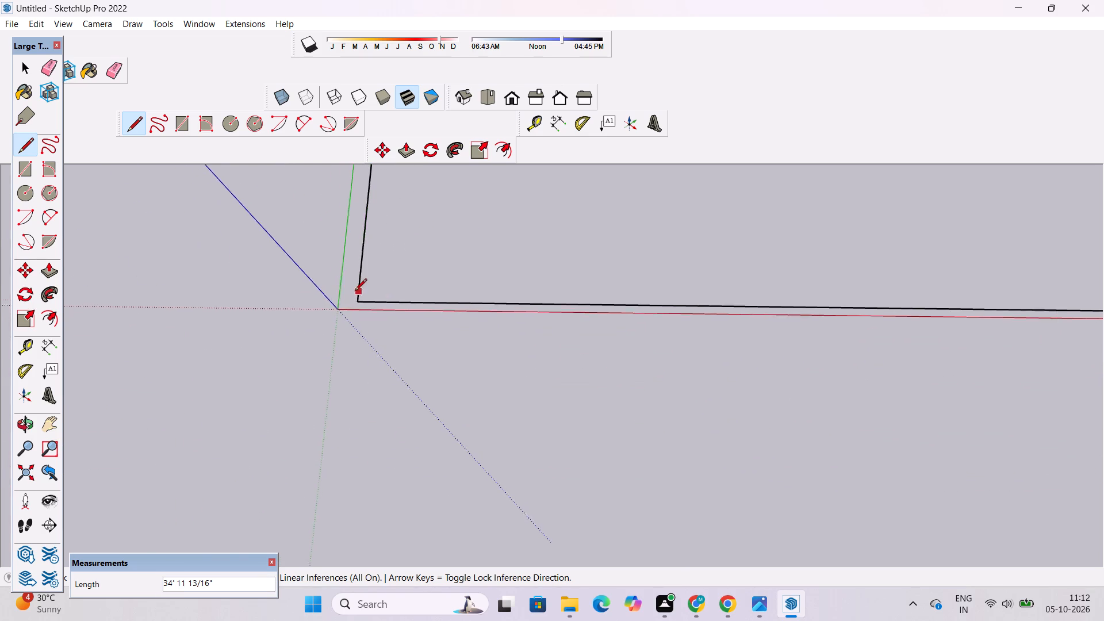
scroll(355, 292, down, 3)
key(o)
scroll(343, 220, up, 3)
shift+drag(343, 220, 364, 369)
shift+scroll(358, 286, down, 14)
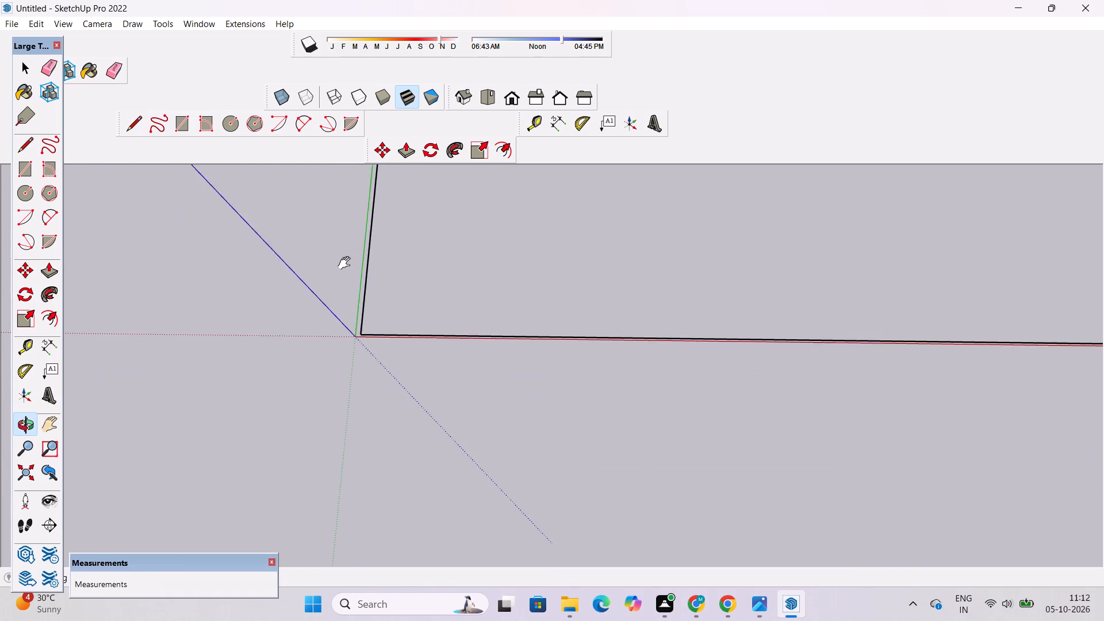
shift+drag(348, 264, 326, 442)
scroll(336, 386, down, 13)
shift+drag(359, 354, 359, 457)
scroll(352, 369, down, 15)
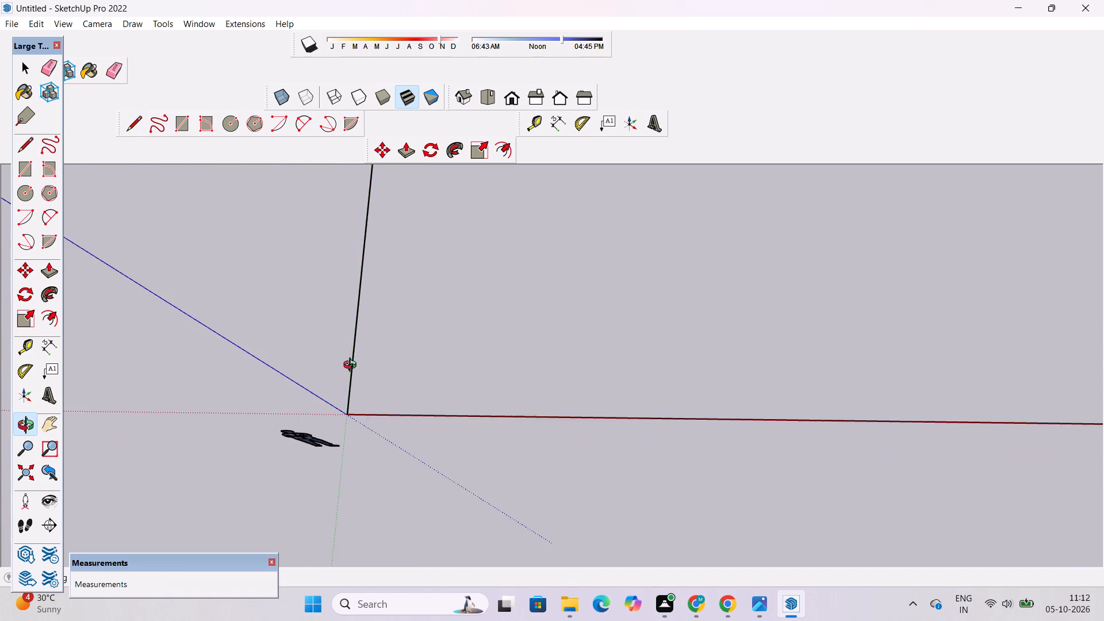
drag(352, 366, 368, 522)
drag(368, 517, 363, 424)
scroll(357, 384, down, 12)
drag(369, 411, 370, 404)
scroll(378, 320, up, 3)
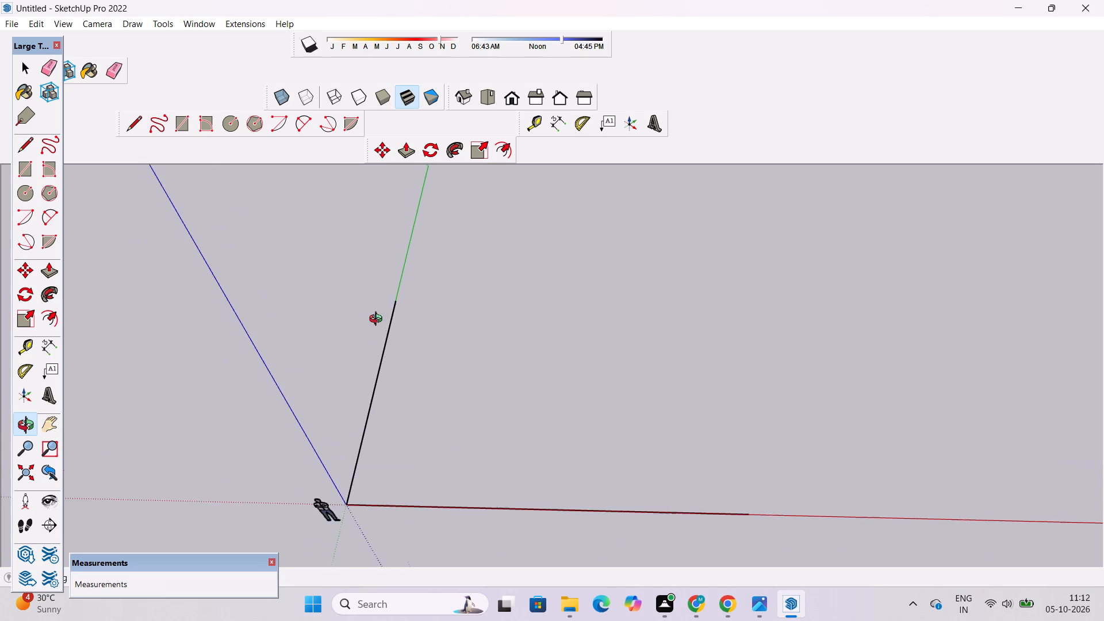
scroll(378, 320, up, 1)
shift+drag(383, 355, 354, 333)
drag(360, 340, 360, 348)
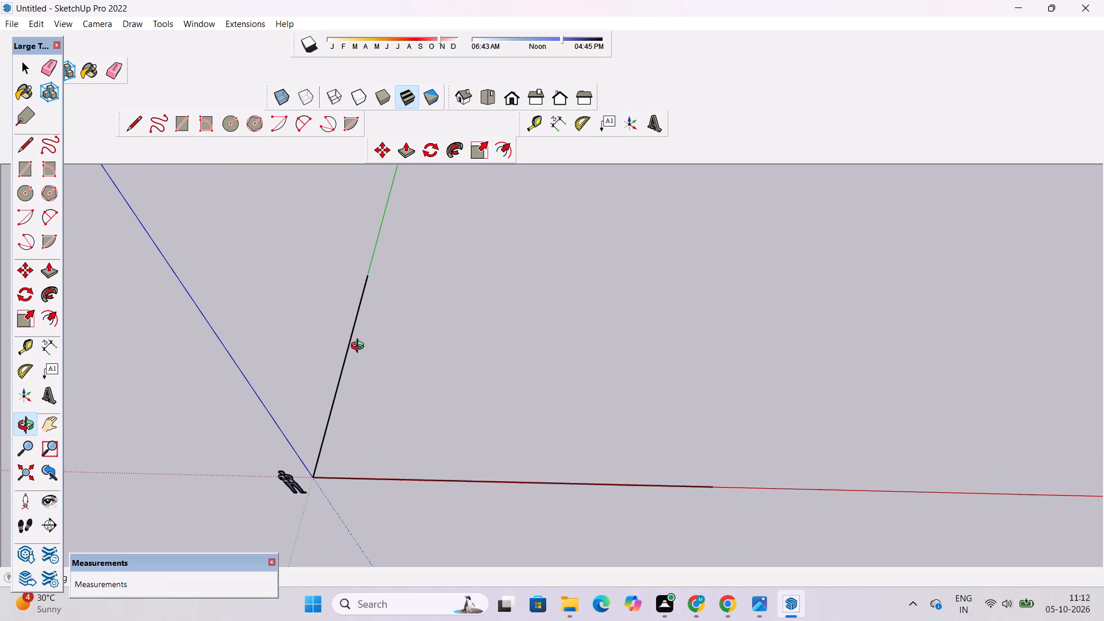
shift+drag(362, 346, 367, 352)
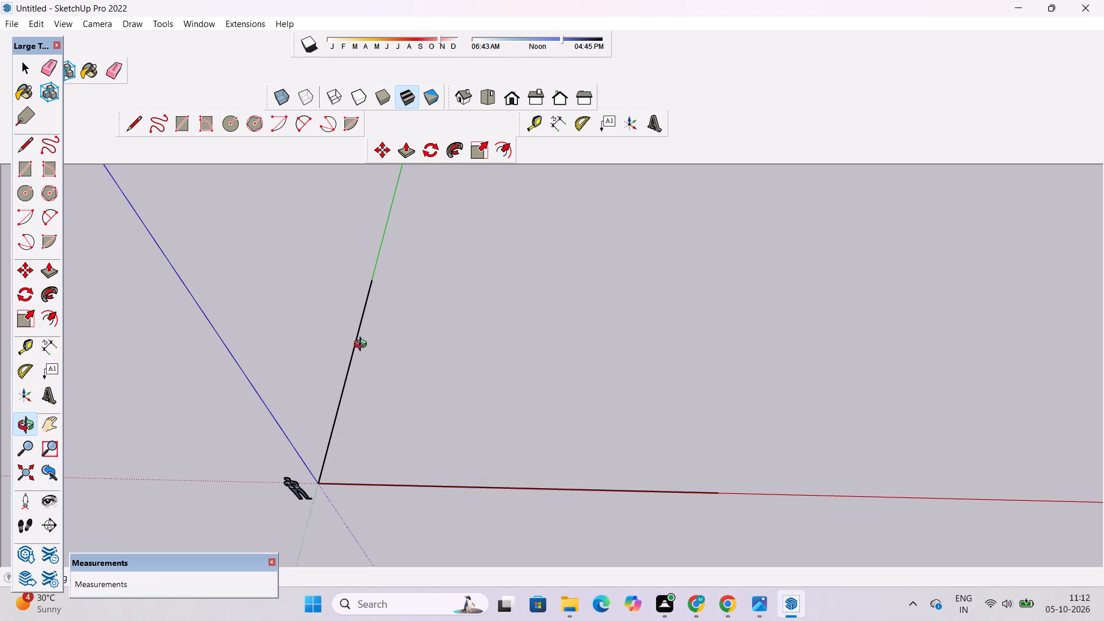
scroll(362, 346, up, 1)
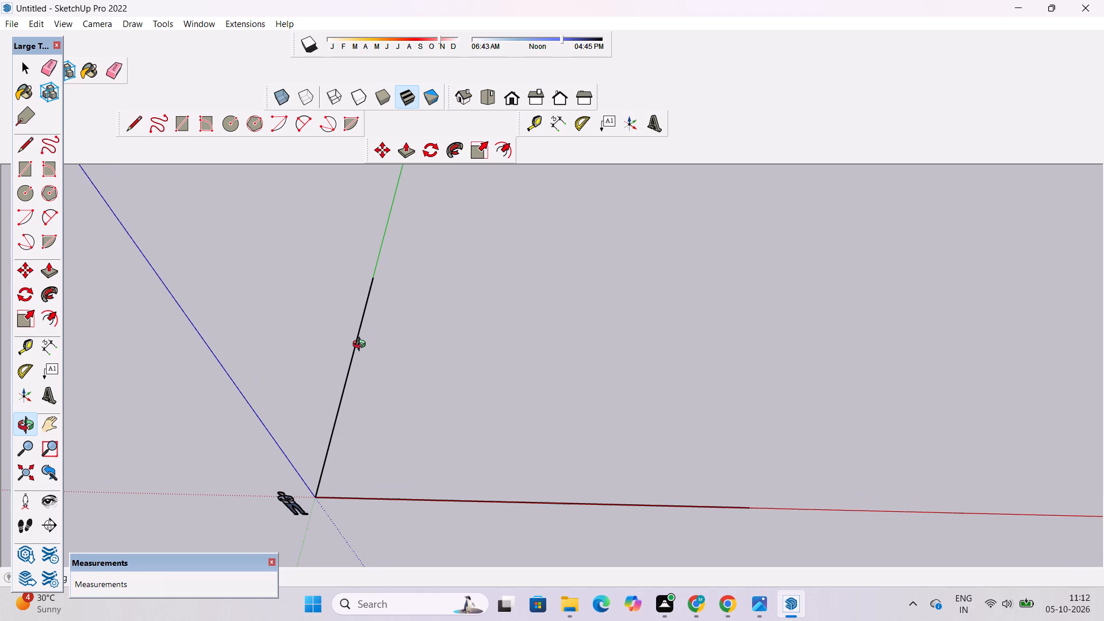
scroll(362, 345, up, 2)
shift+drag(366, 344, 365, 367)
scroll(333, 343, down, 6)
drag(353, 367, 369, 427)
shift+drag(369, 389, 363, 398)
scroll(362, 396, up, 1)
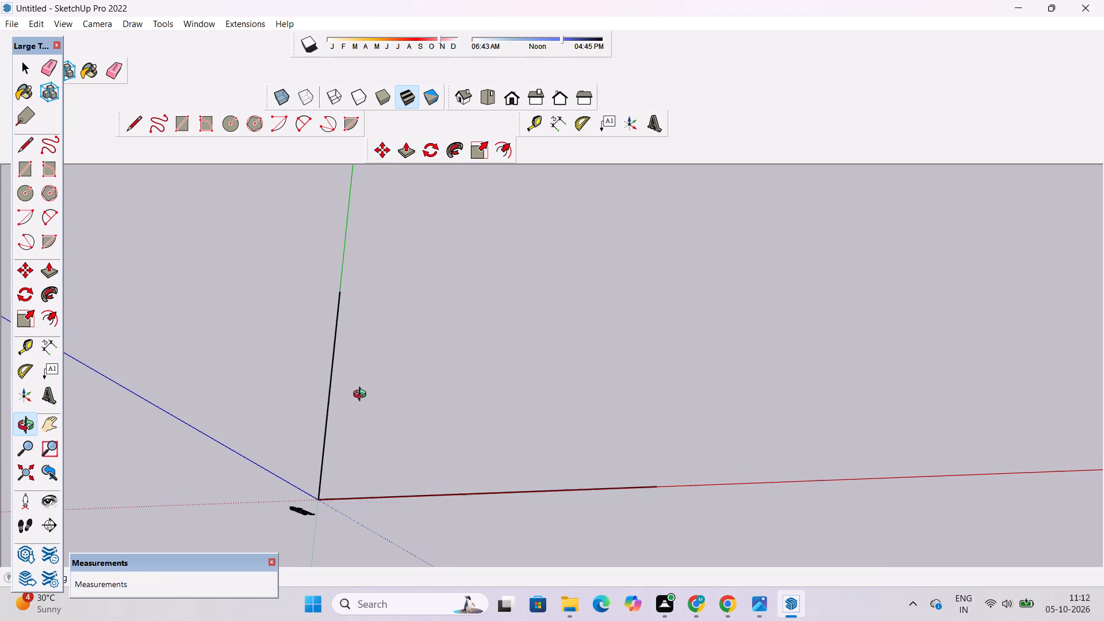
Complete the rectangle with a 50' edge parallel to the red axis and a 35' edge back to the first line's end.
key(l)
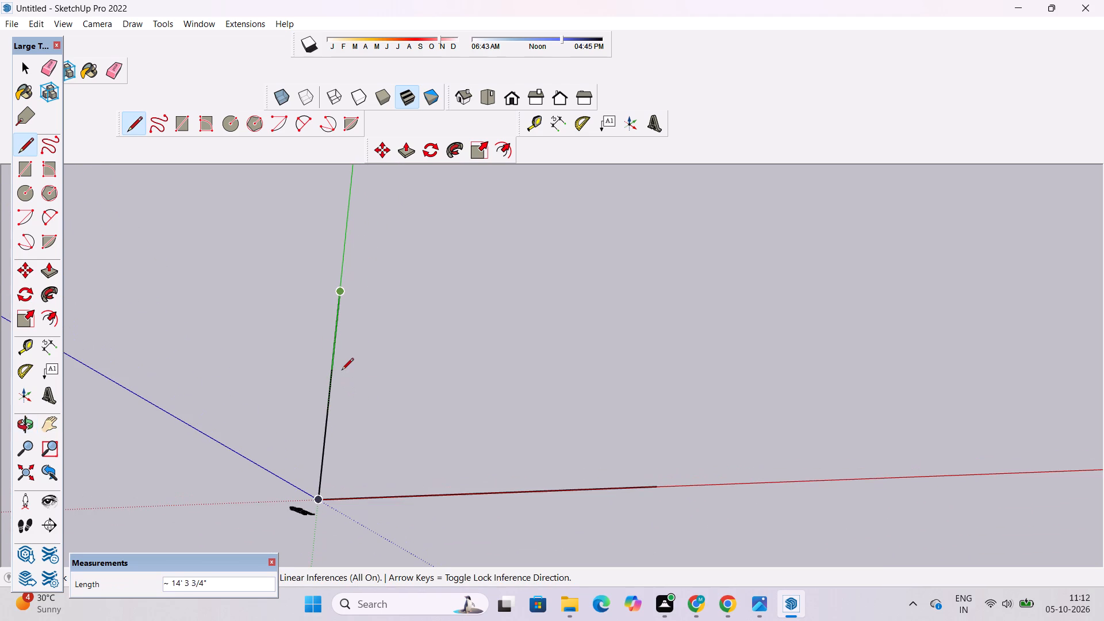
scroll(339, 367, down, 3)
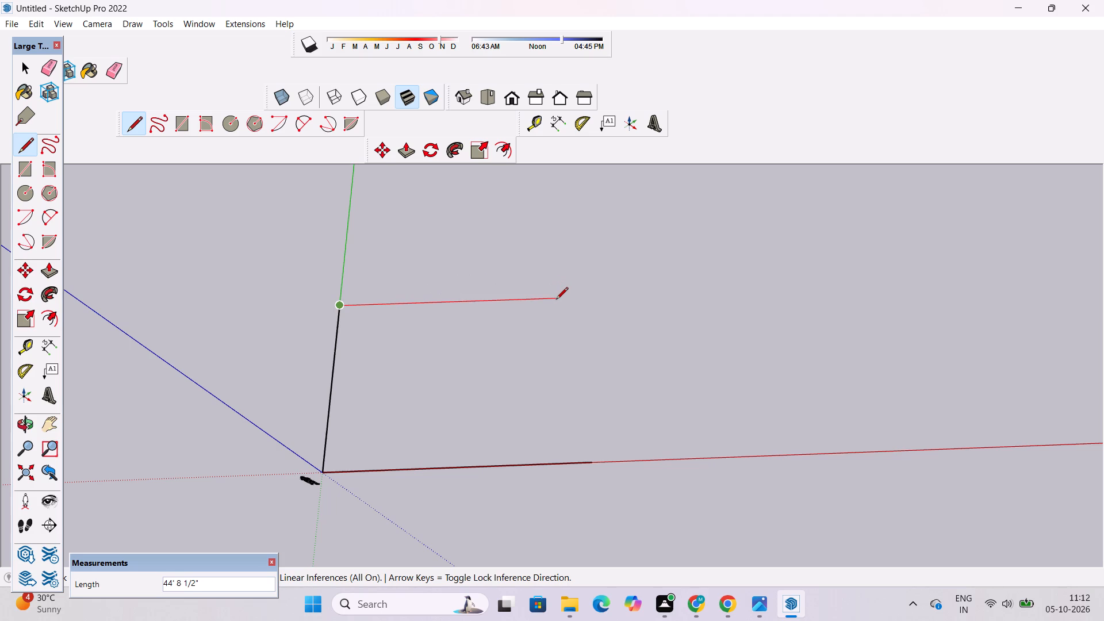
scroll(556, 300, up, 1)
scroll(556, 296, down, 2)
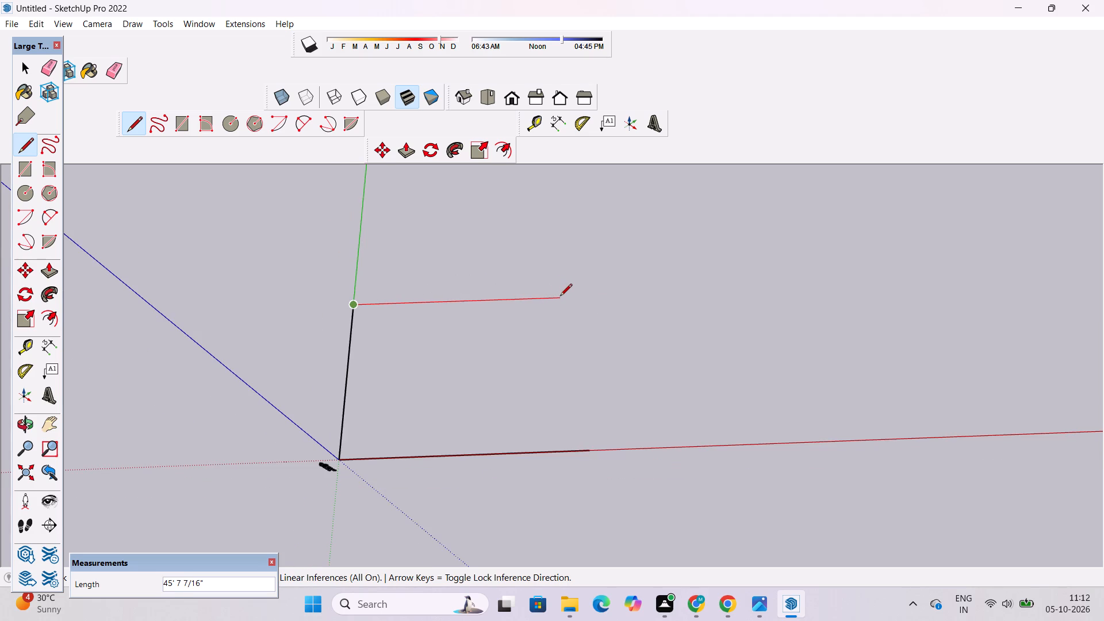
scroll(560, 296, down, 1)
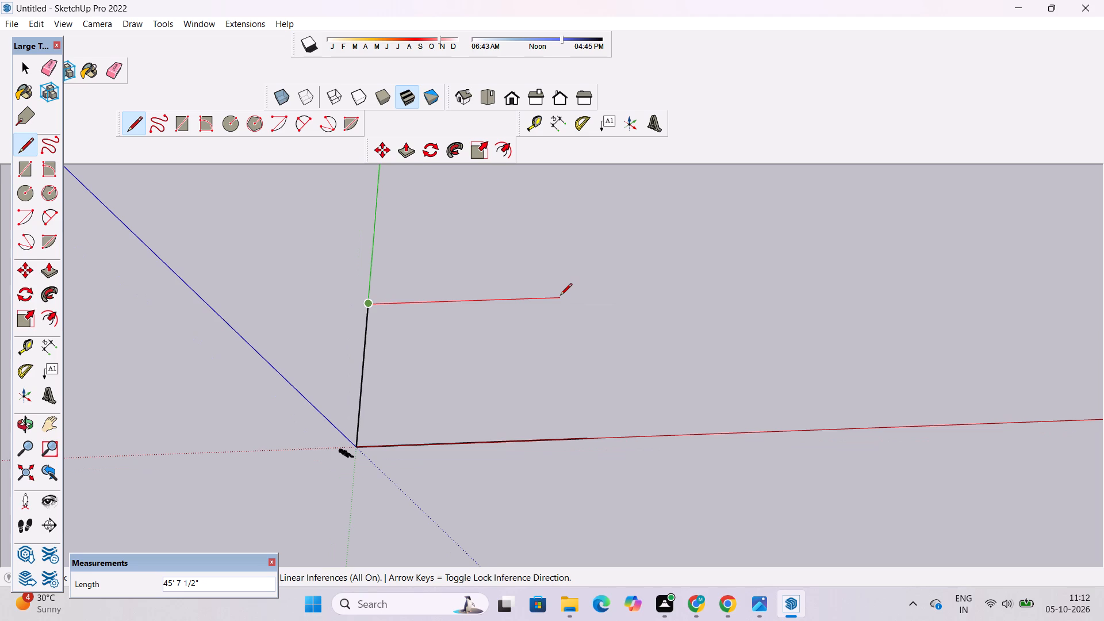
scroll(560, 296, down, 1)
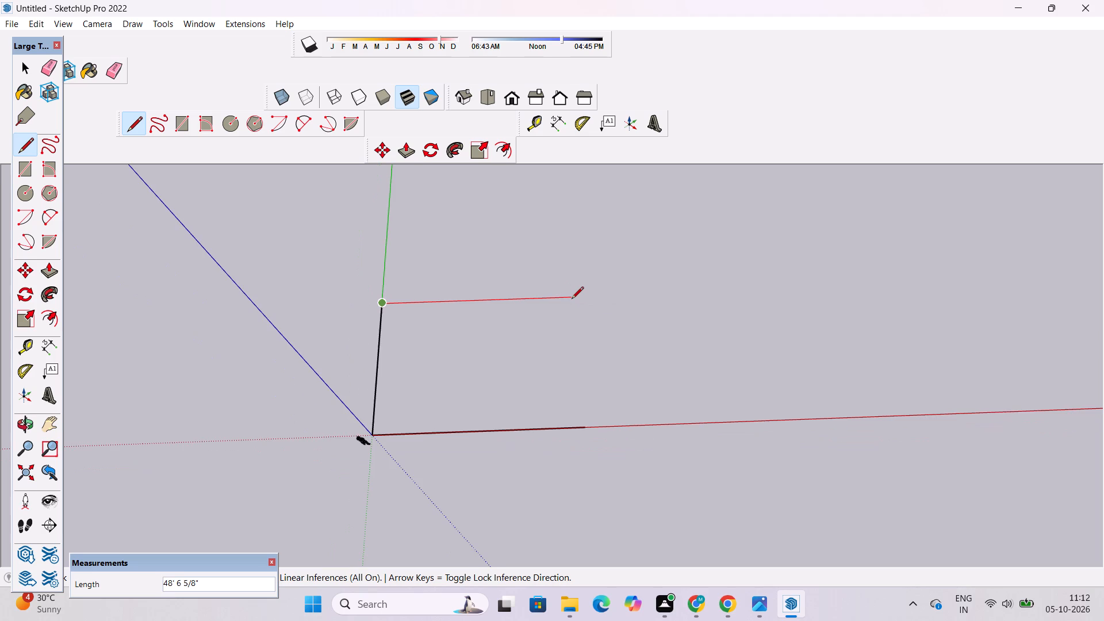
scroll(572, 300, down, 1)
scroll(578, 319, up, 4)
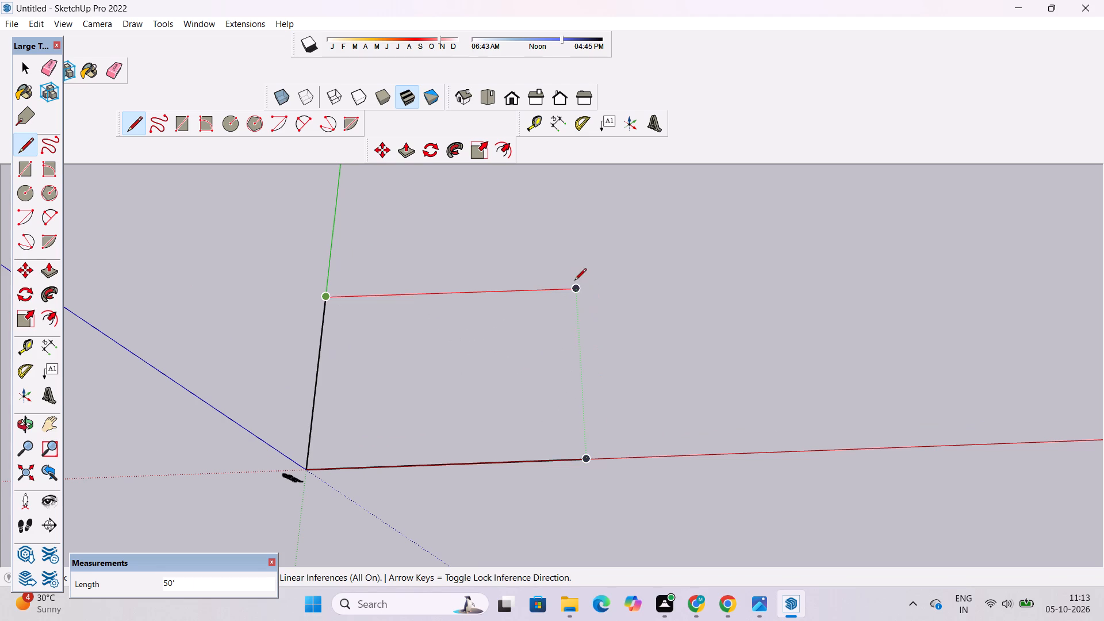
click(574, 289)
click(587, 459)
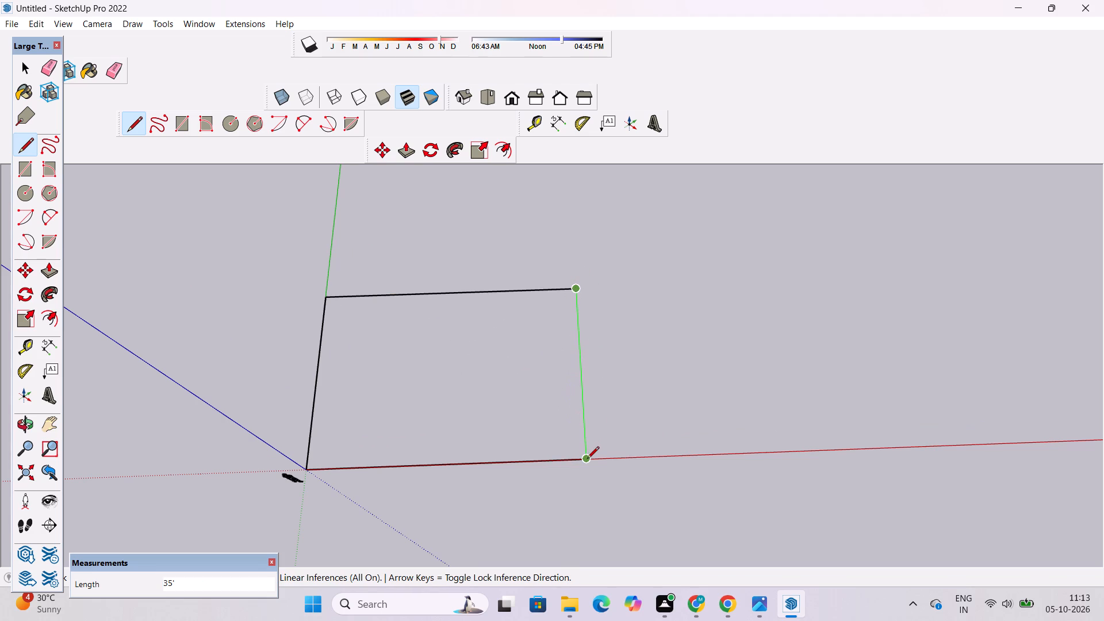
key(space)
Examine the closed rectangular face from several angles and distances.
text(o)
scroll(533, 387, up, 3)
shift+drag(533, 386, 570, 388)
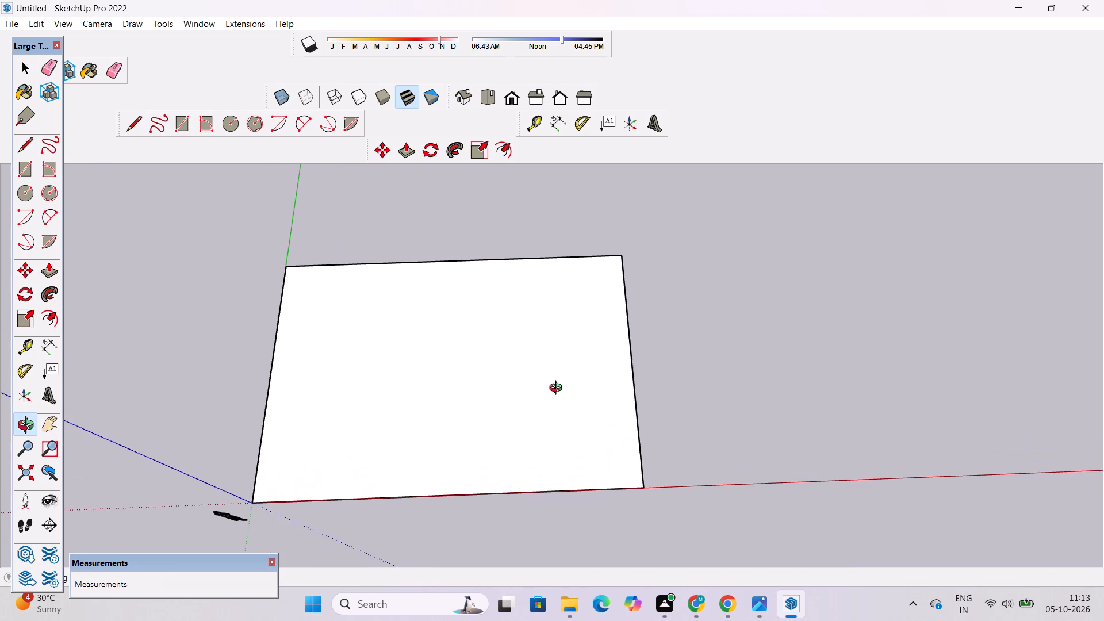
scroll(558, 389, down, 2)
shift+drag(565, 388, 541, 388)
scroll(539, 388, up, 3)
drag(570, 393, 584, 386)
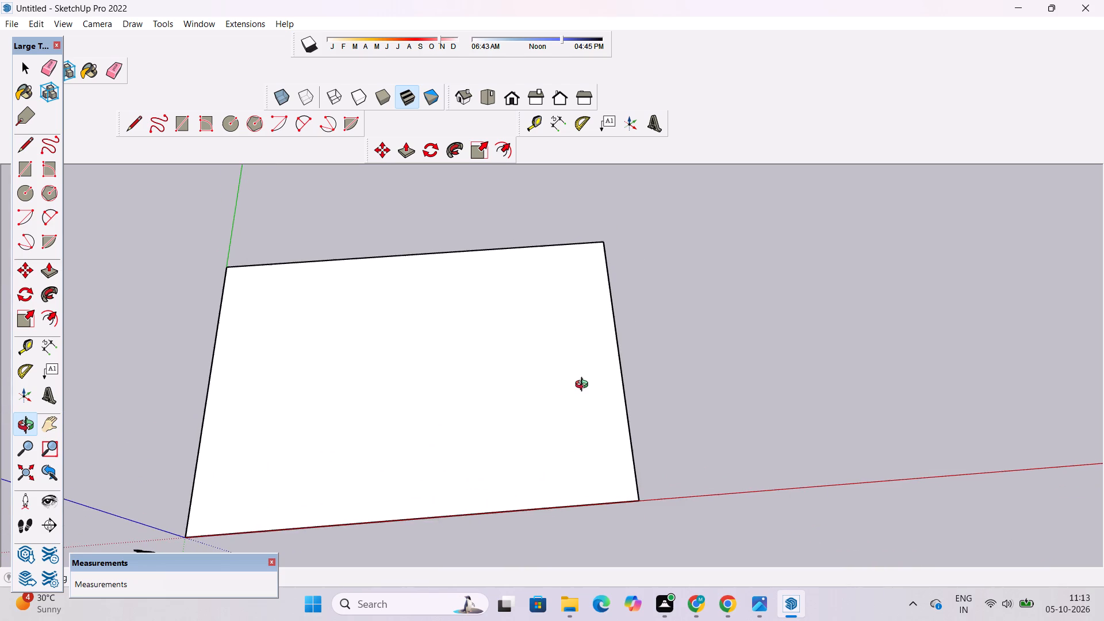
shift+drag(500, 408, 555, 381)
drag(582, 400, 522, 474)
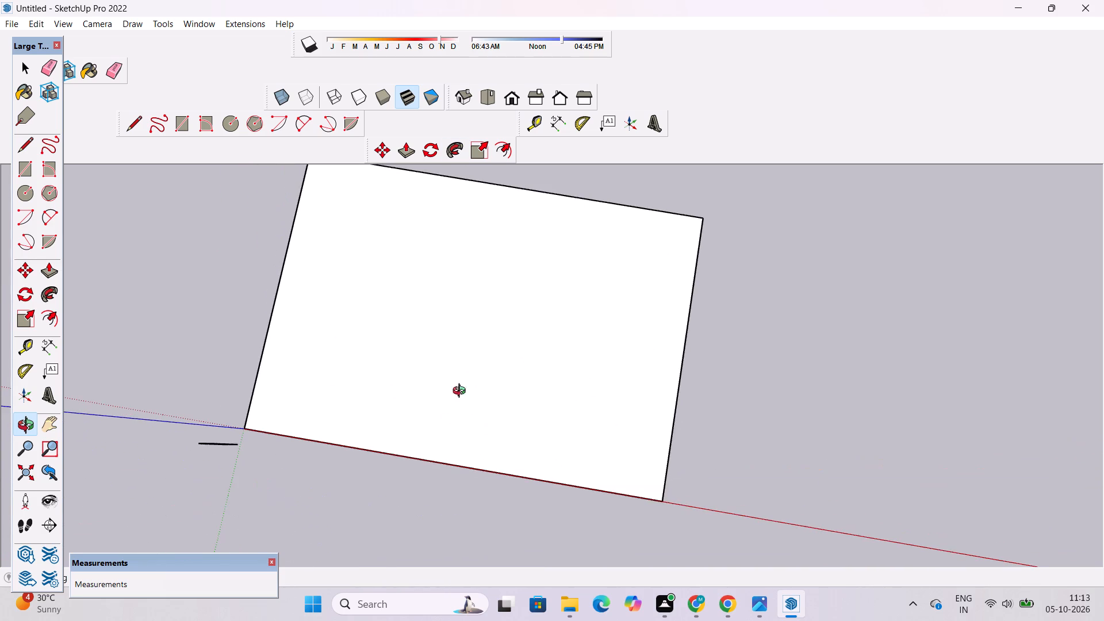
drag(425, 389, 489, 396)
scroll(487, 400, up, 3)
shift+drag(489, 390, 524, 358)
drag(520, 363, 499, 377)
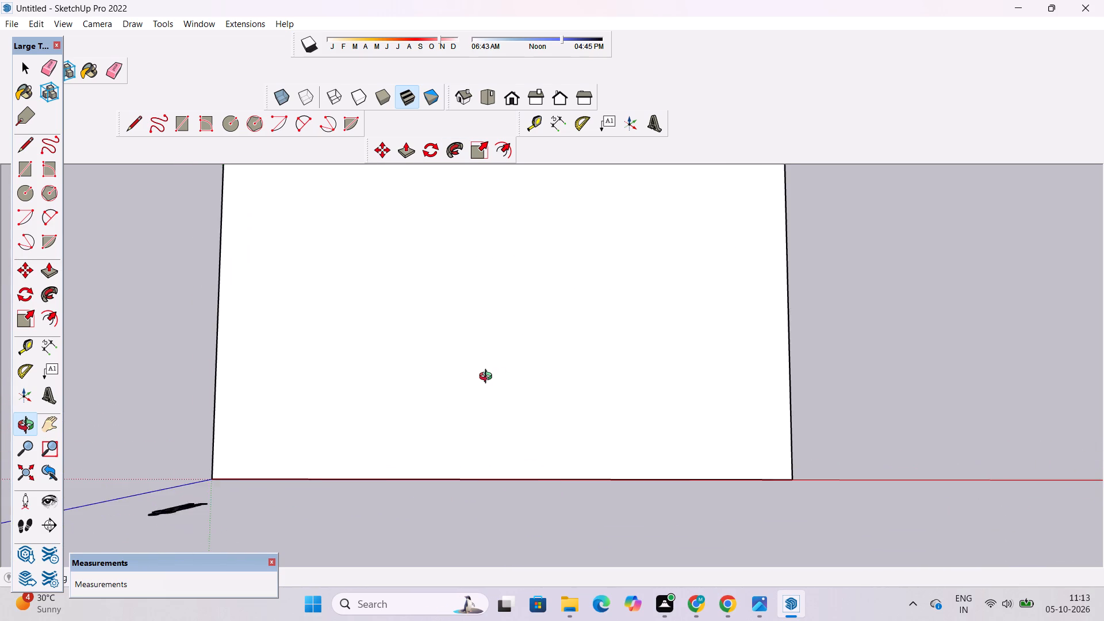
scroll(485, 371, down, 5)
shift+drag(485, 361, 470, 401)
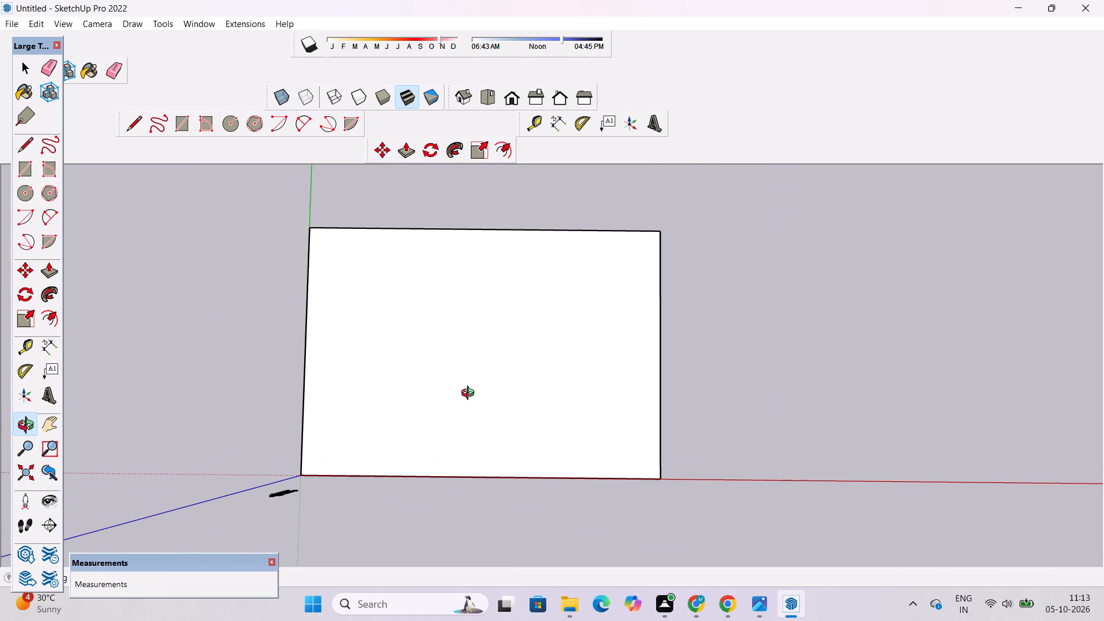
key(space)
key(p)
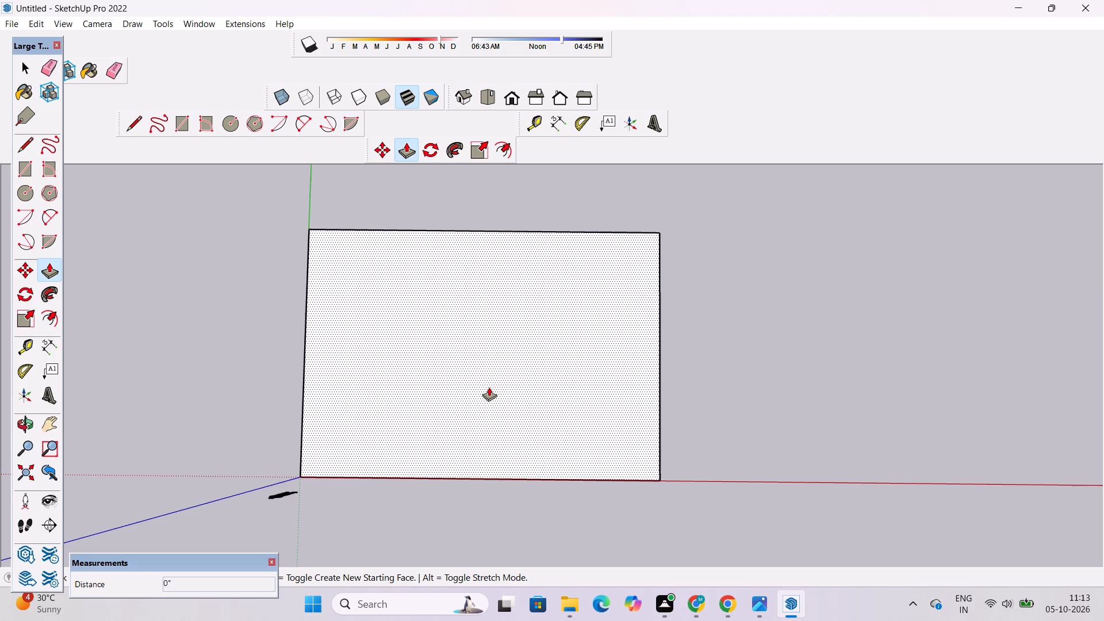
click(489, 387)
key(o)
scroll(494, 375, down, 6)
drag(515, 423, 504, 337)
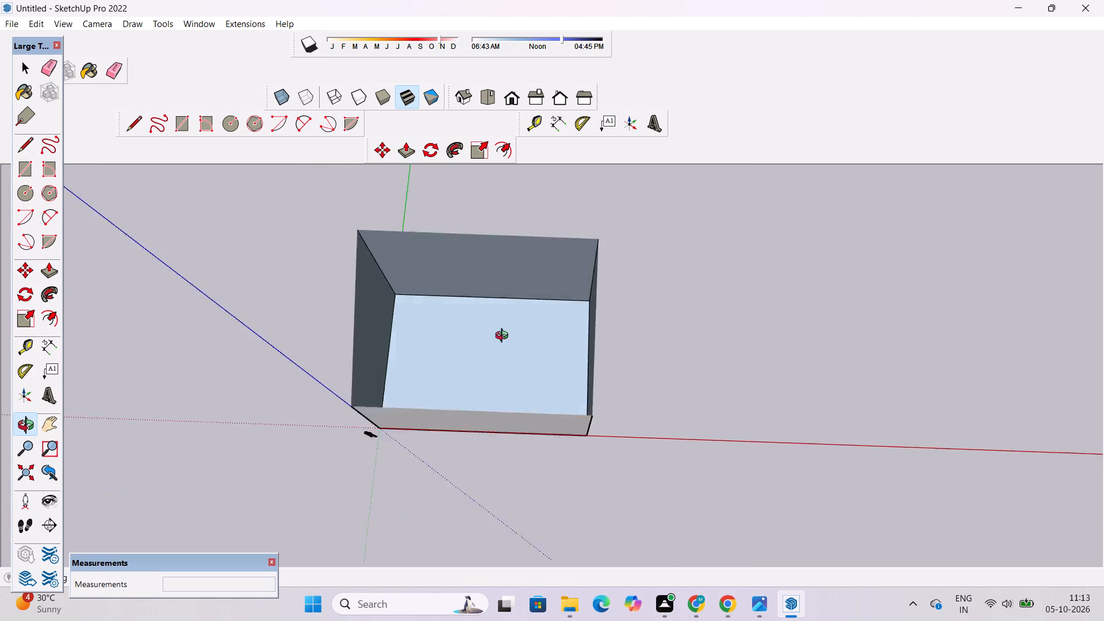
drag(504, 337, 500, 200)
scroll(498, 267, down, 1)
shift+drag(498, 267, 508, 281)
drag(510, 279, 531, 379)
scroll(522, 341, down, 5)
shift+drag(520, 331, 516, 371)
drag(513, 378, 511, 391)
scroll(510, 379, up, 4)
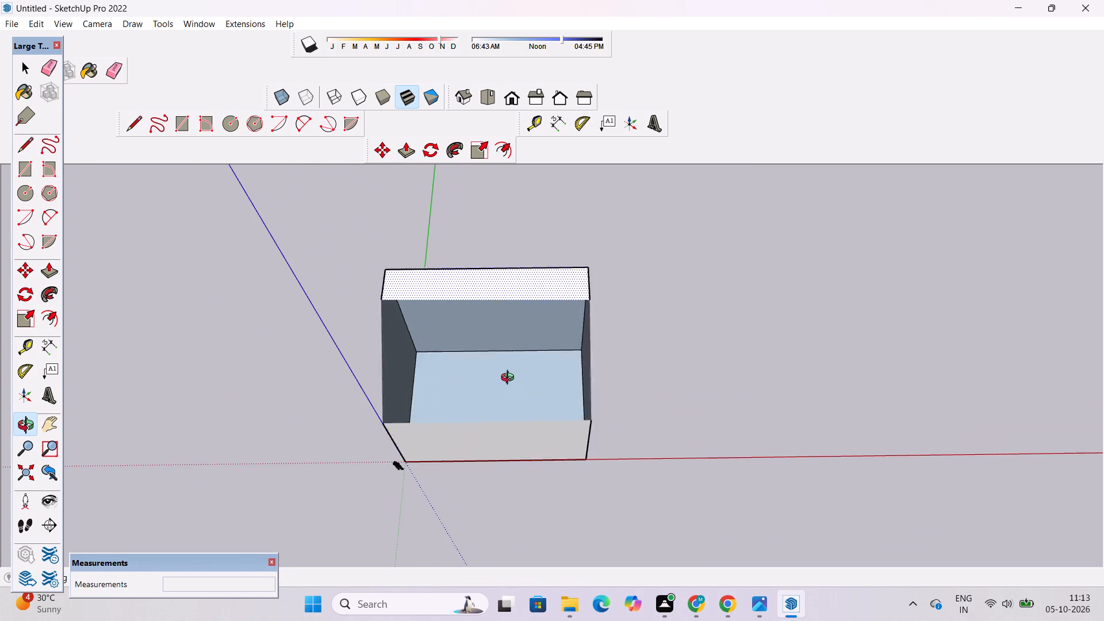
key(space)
Examine the flat 50' by 35' base face from several angles and distances.
scroll(571, 387, up, 6)
key(o)
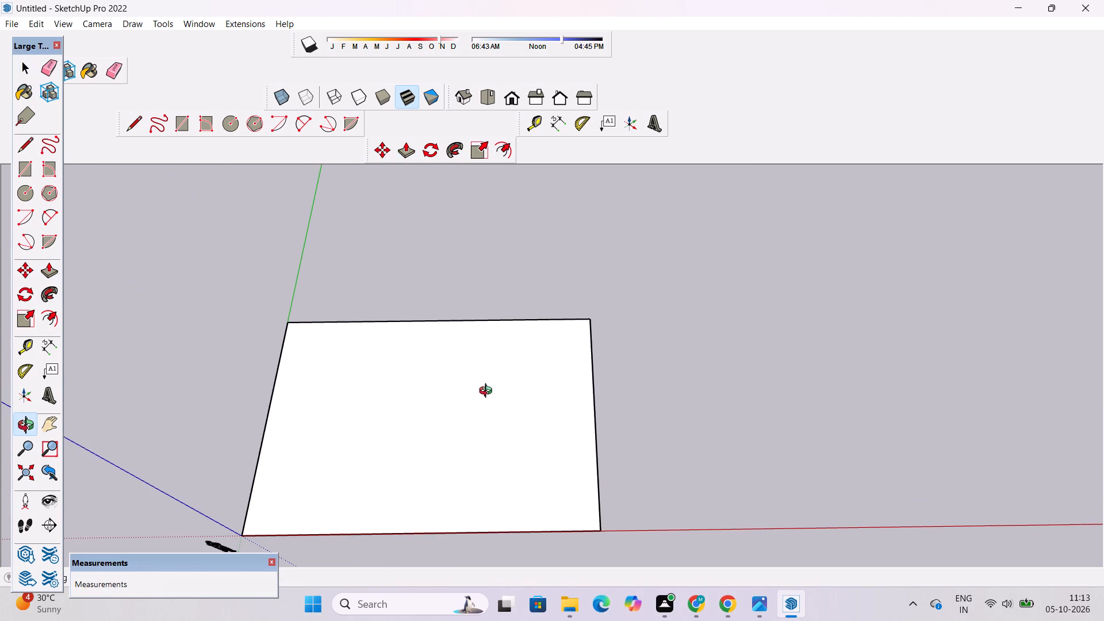
scroll(482, 389, down, 3)
shift+drag(519, 390, 494, 387)
shift+drag(479, 390, 511, 383)
scroll(503, 382, up, 1)
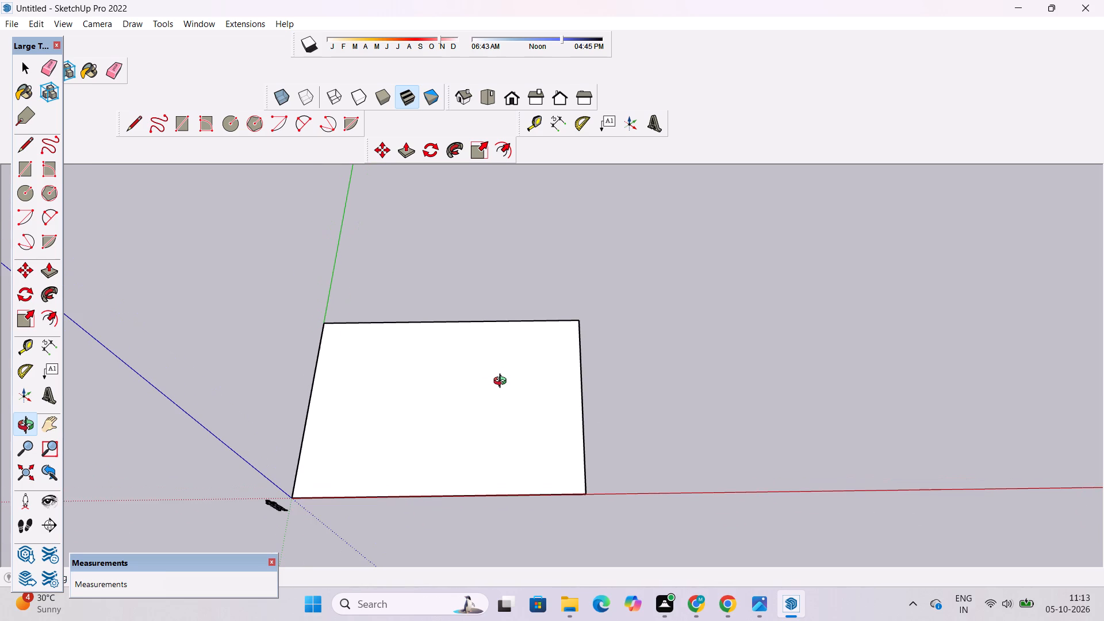
scroll(501, 384, down, 1)
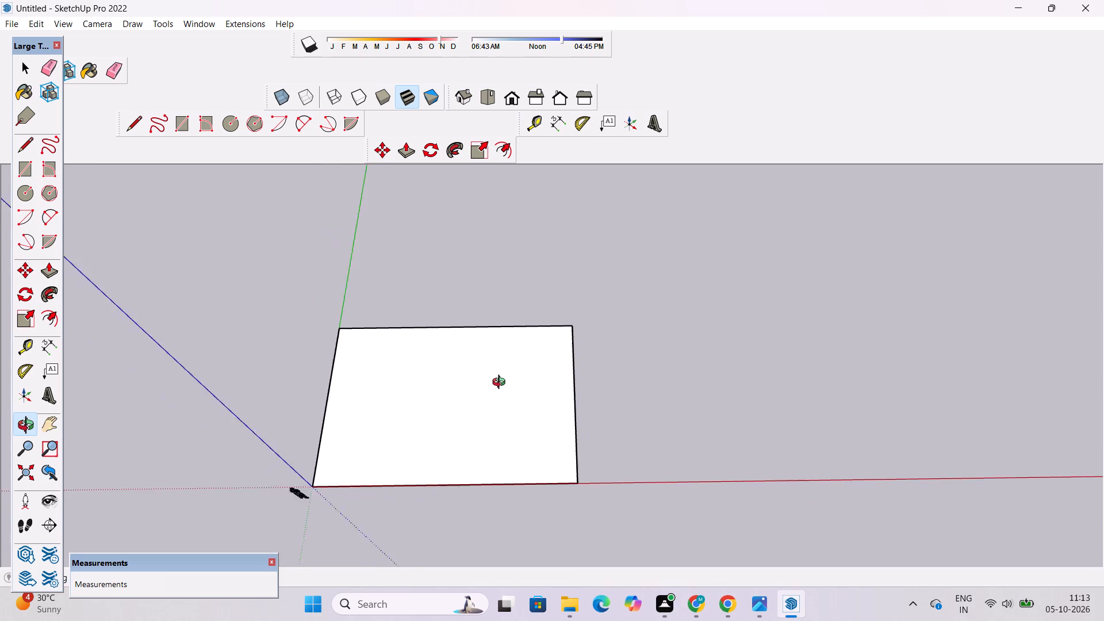
scroll(501, 384, down, 2)
shift+drag(503, 385, 504, 393)
scroll(474, 408, up, 8)
shift+drag(472, 403, 508, 348)
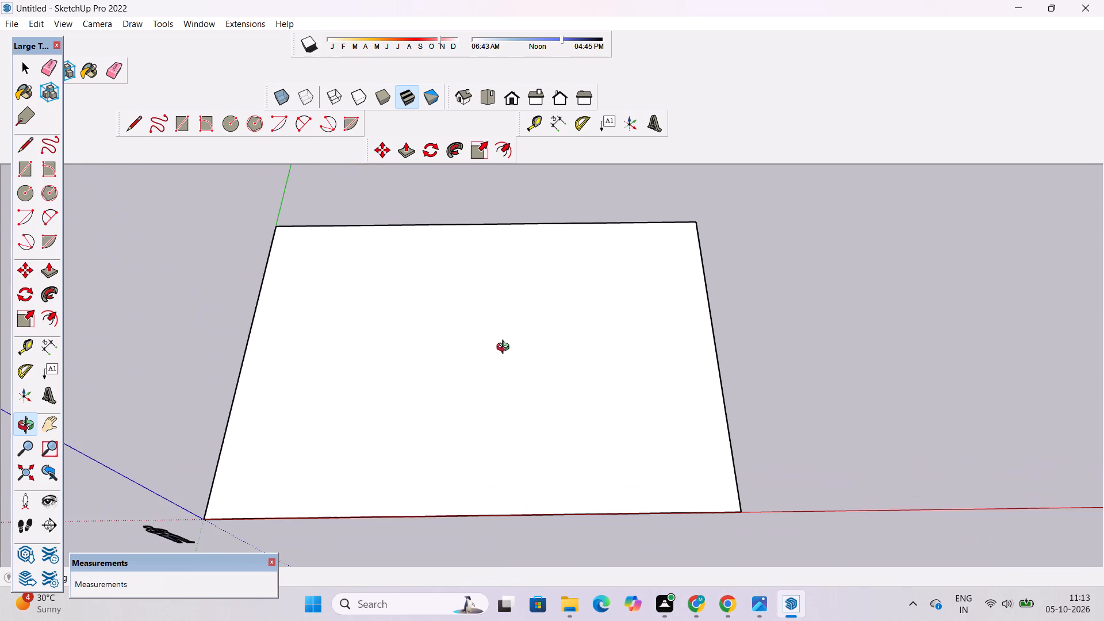
Push/Pull the 50' by 35' rectangular face upward by 1' to form the base slab.
key(space)
scroll(503, 346, up, 1)
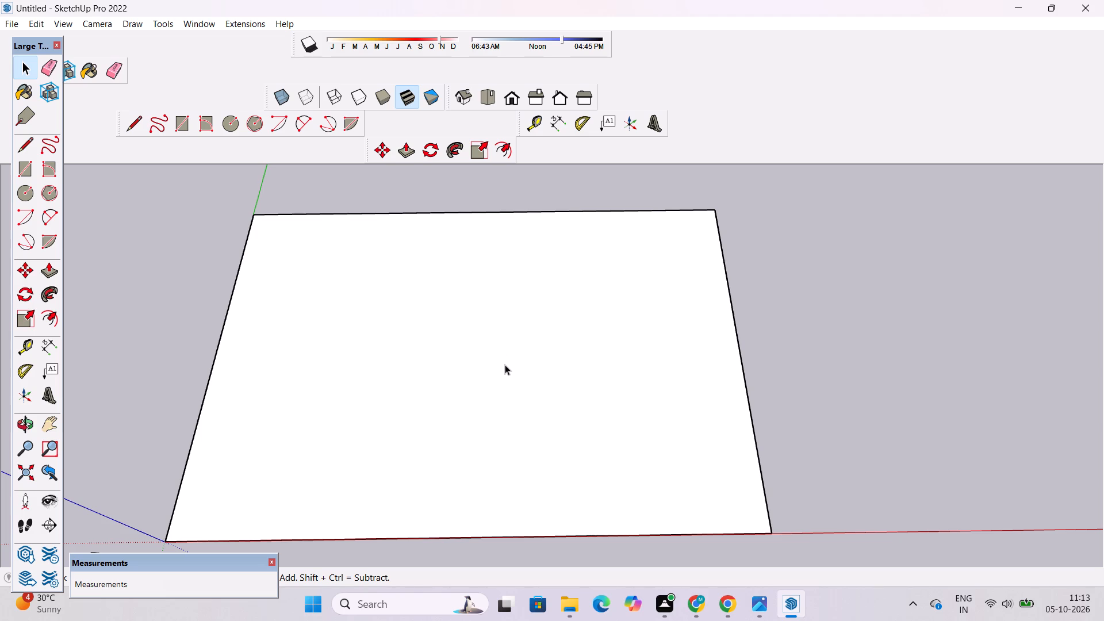
key(p)
click(505, 365)
scroll(495, 323, down, 5)
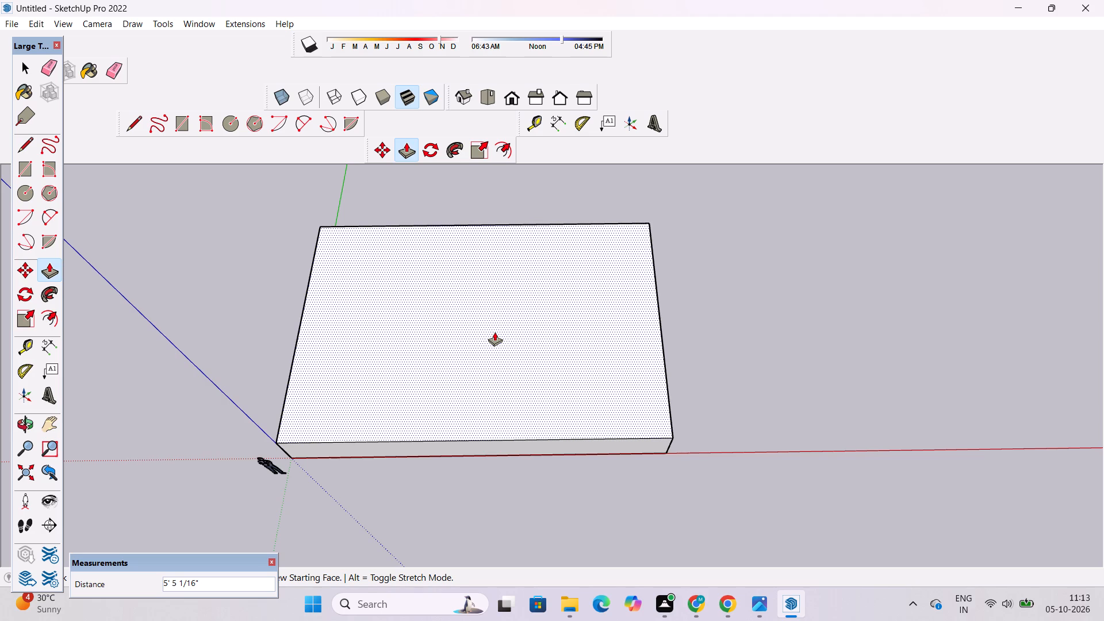
text(1')
key(Return)
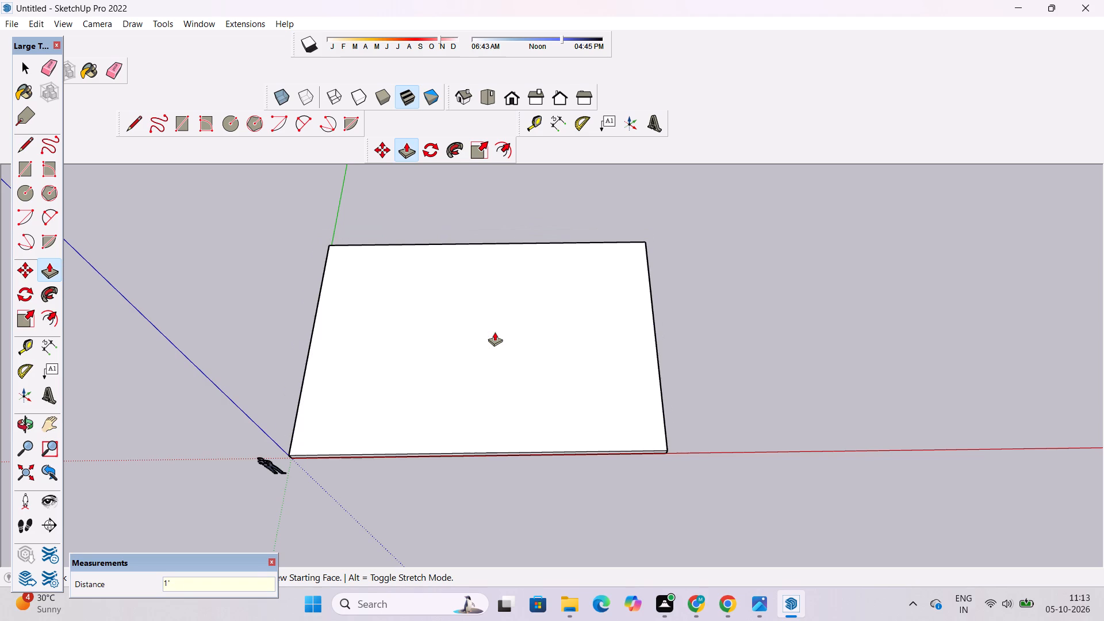
Examine the extruded base slab's thickness, top face and front edge from low and high angles.
key(o)
scroll(499, 342, down, 6)
drag(493, 379, 497, 171)
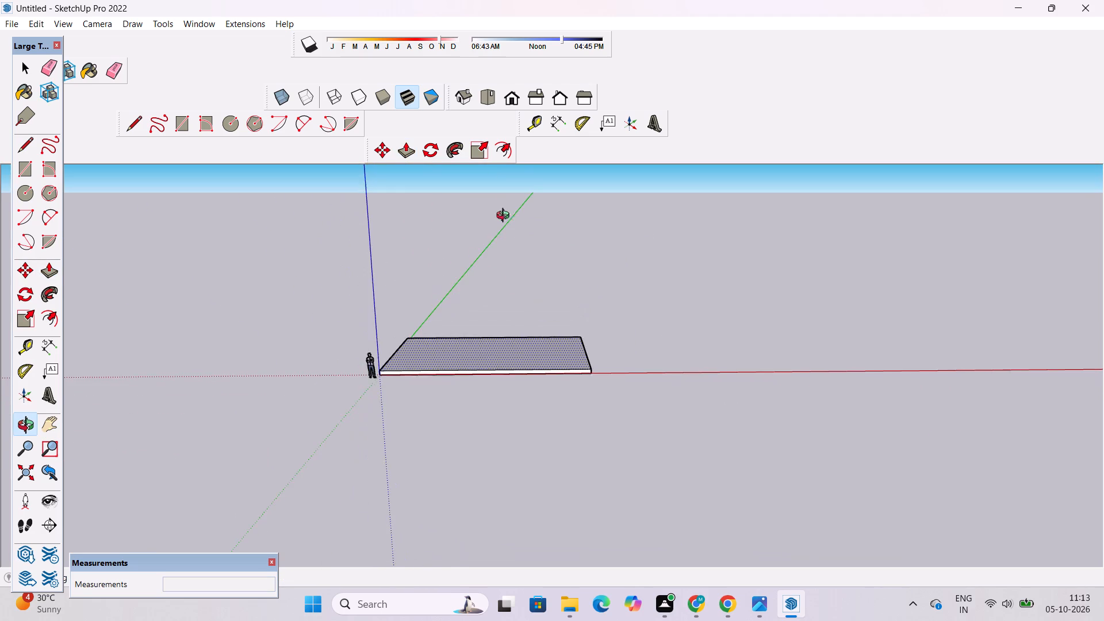
scroll(519, 320, up, 7)
scroll(517, 335, down, 5)
drag(532, 363, 544, 506)
scroll(544, 503, up, 7)
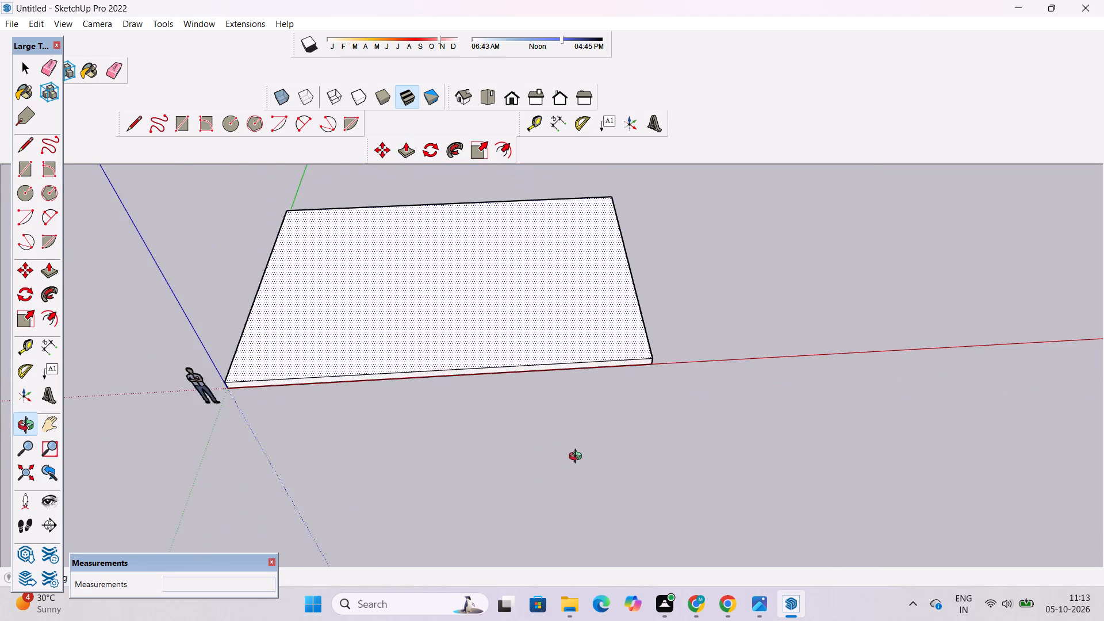
shift+drag(593, 444, 599, 499)
scroll(596, 497, down, 4)
drag(597, 465, 591, 493)
scroll(547, 427, up, 4)
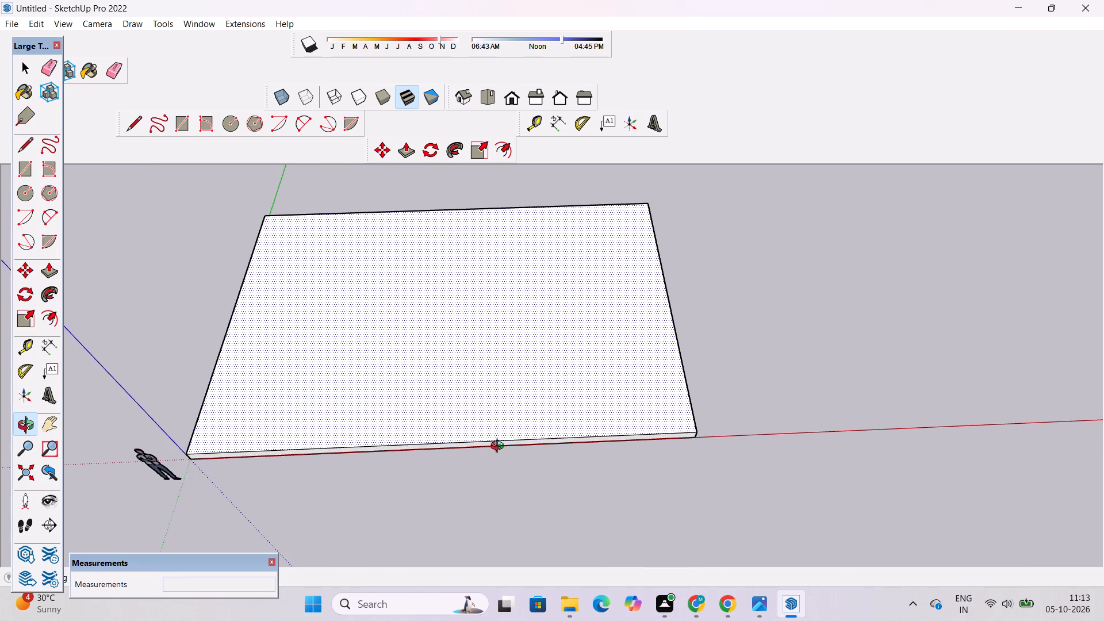
scroll(306, 413, up, 1)
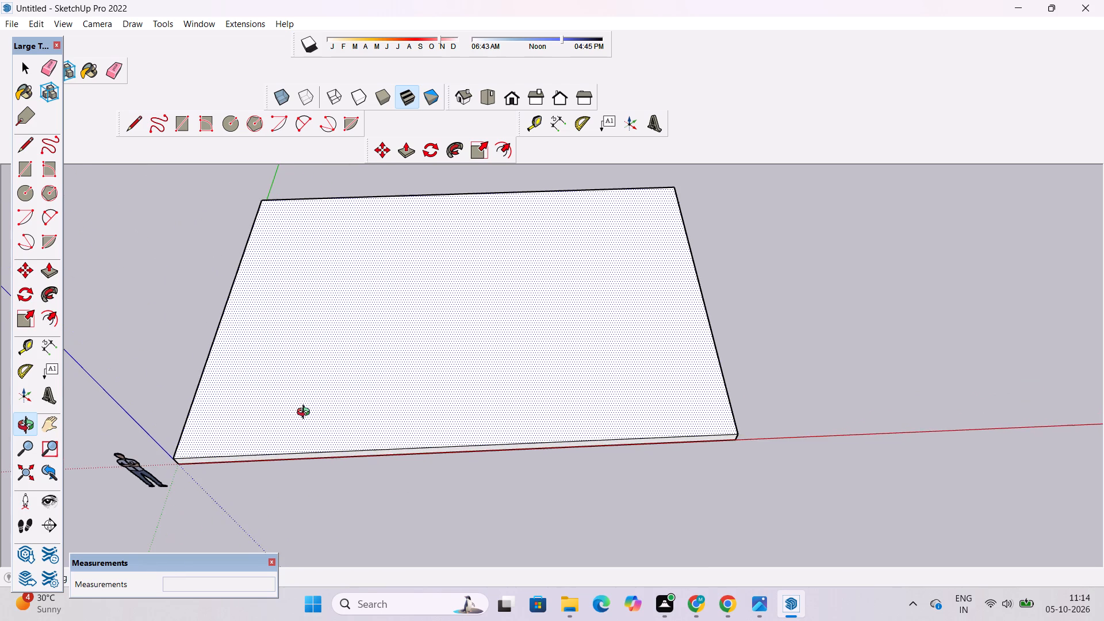
shift+drag(307, 415, 315, 447)
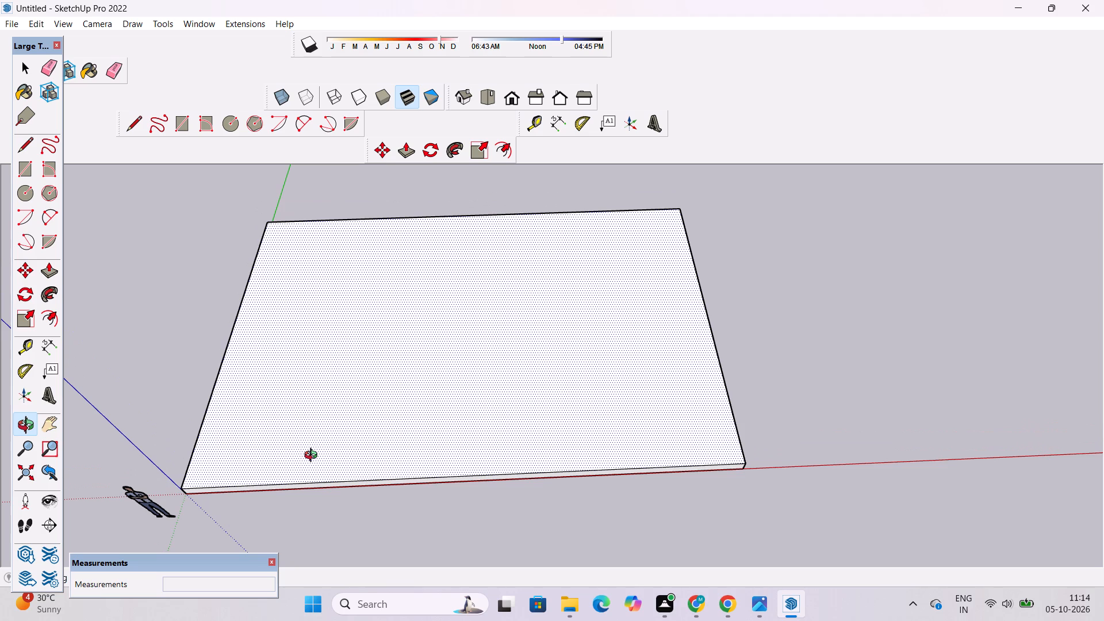
scroll(313, 470, down, 3)
drag(374, 476, 326, 522)
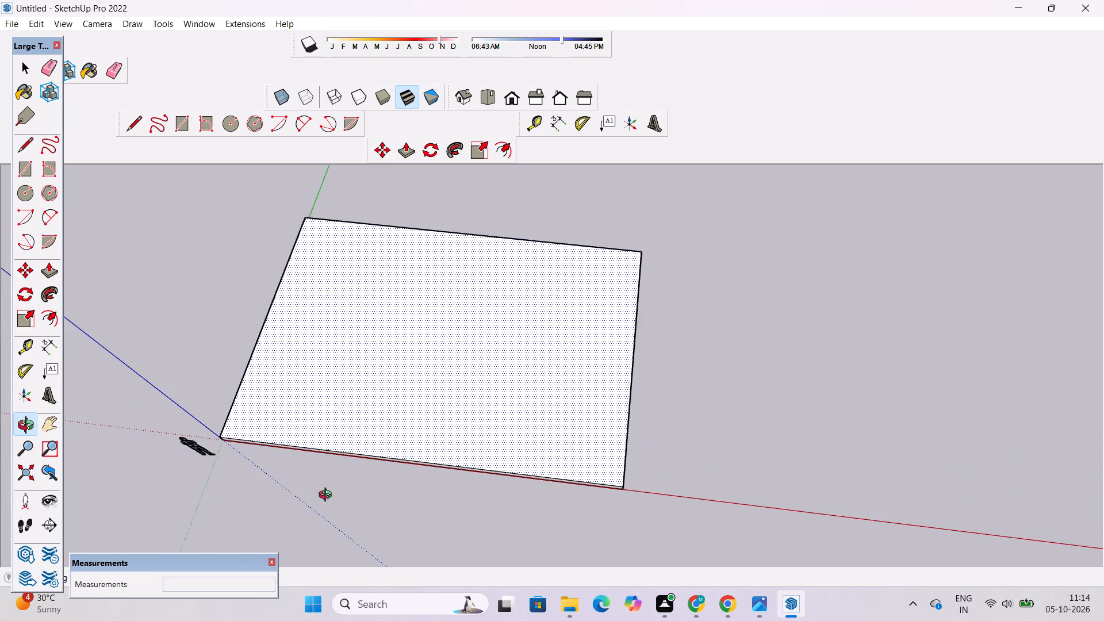
scroll(324, 427, up, 5)
shift+drag(323, 450, 388, 453)
drag(378, 467, 464, 358)
scroll(464, 358, down, 4)
drag(534, 369, 438, 355)
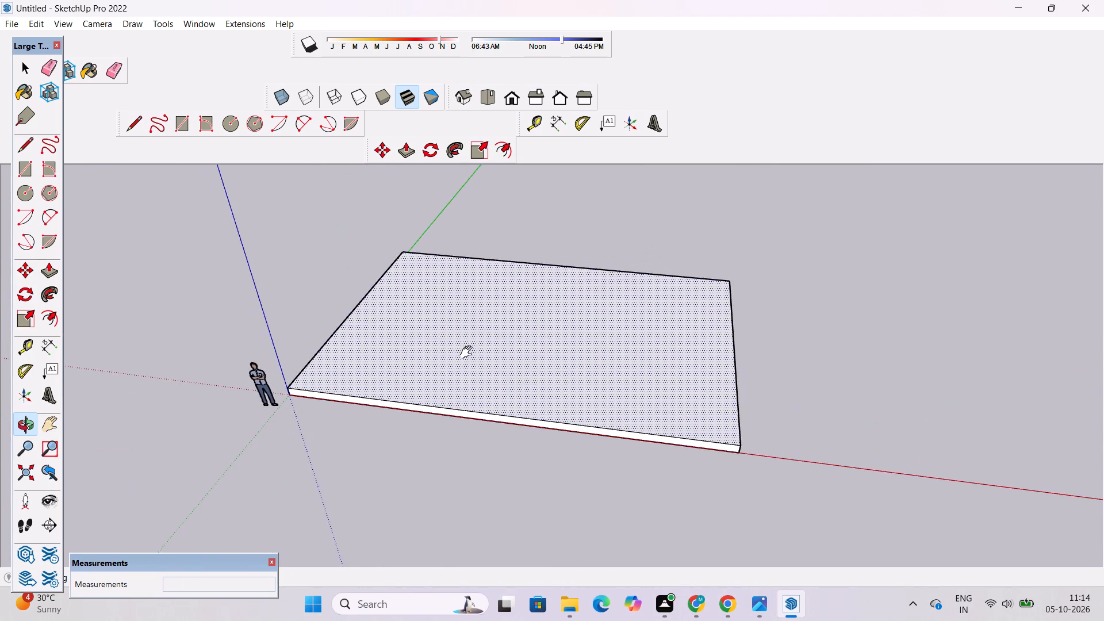
shift+drag(469, 352, 456, 384)
drag(435, 404, 455, 413)
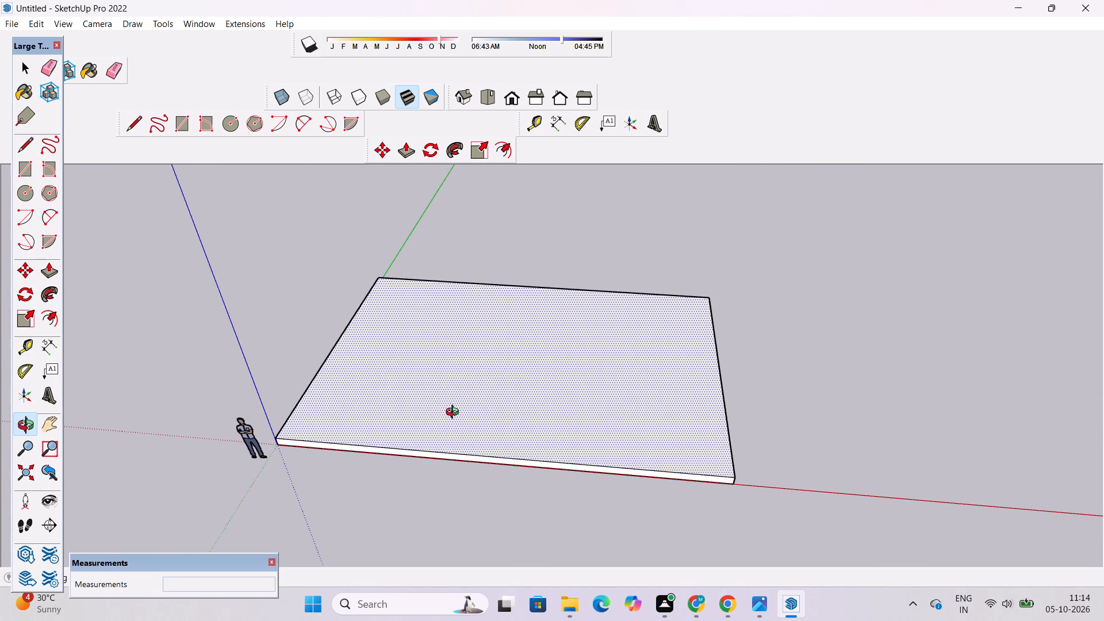
scroll(456, 418, up, 1)
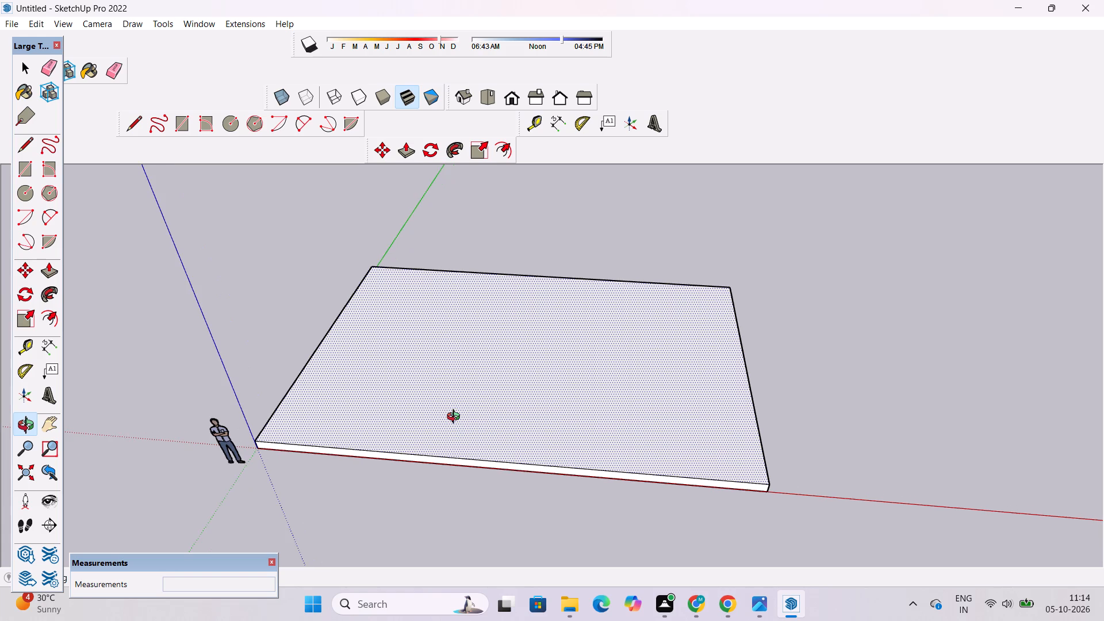
shift+drag(456, 418, 493, 410)
drag(493, 410, 508, 475)
drag(432, 446, 469, 469)
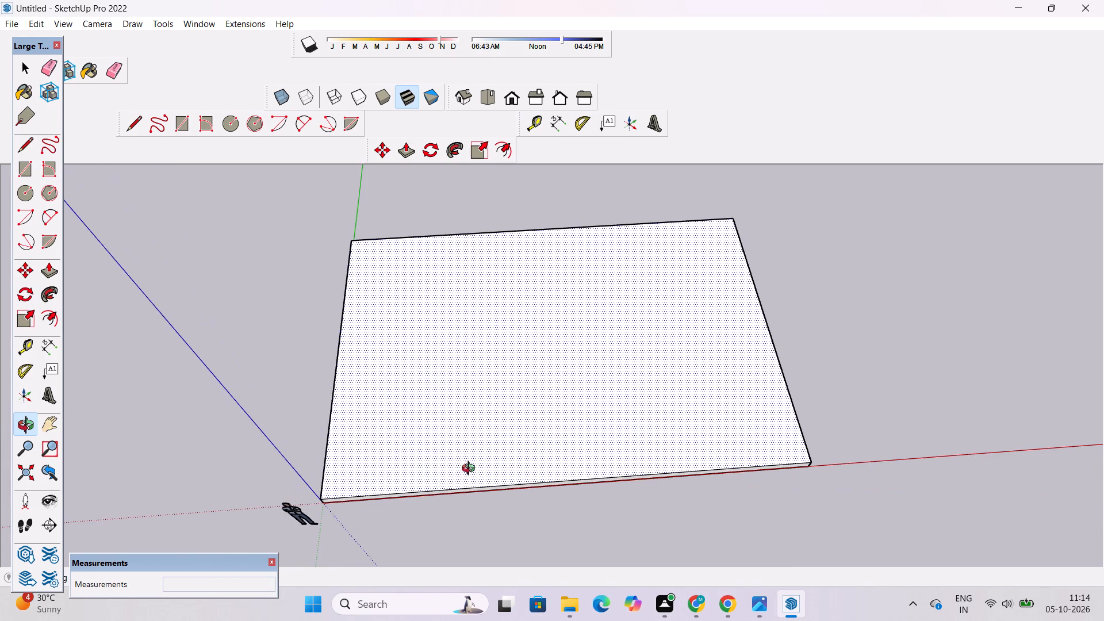
drag(509, 442, 456, 436)
shift+drag(461, 436, 456, 441)
scroll(456, 441, up, 2)
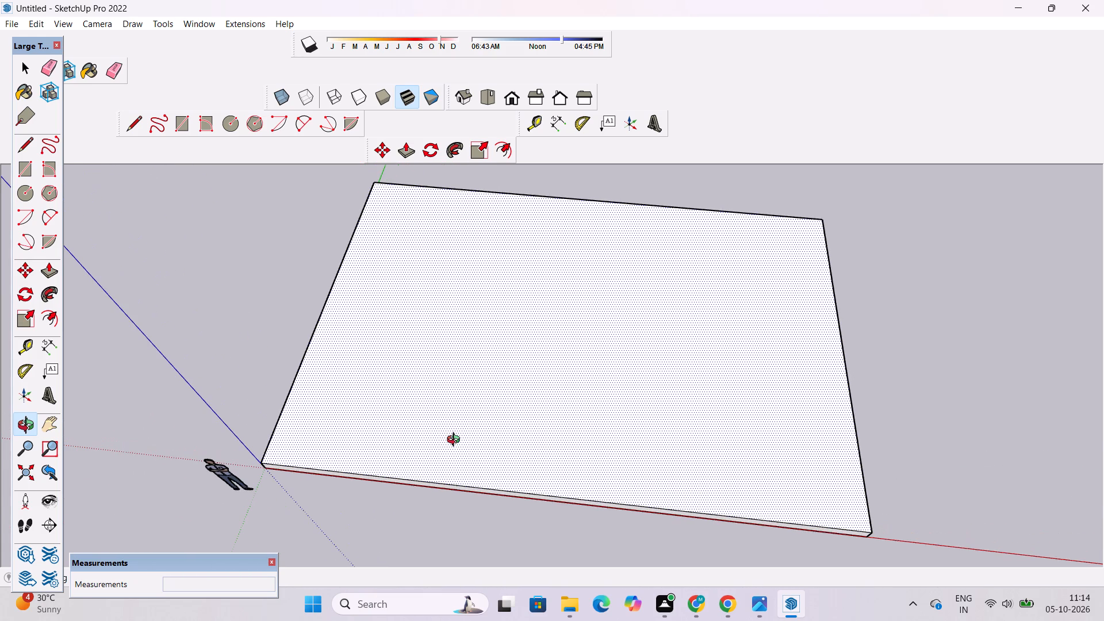
scroll(455, 441, up, 2)
scroll(455, 441, down, 3)
scroll(454, 441, up, 1)
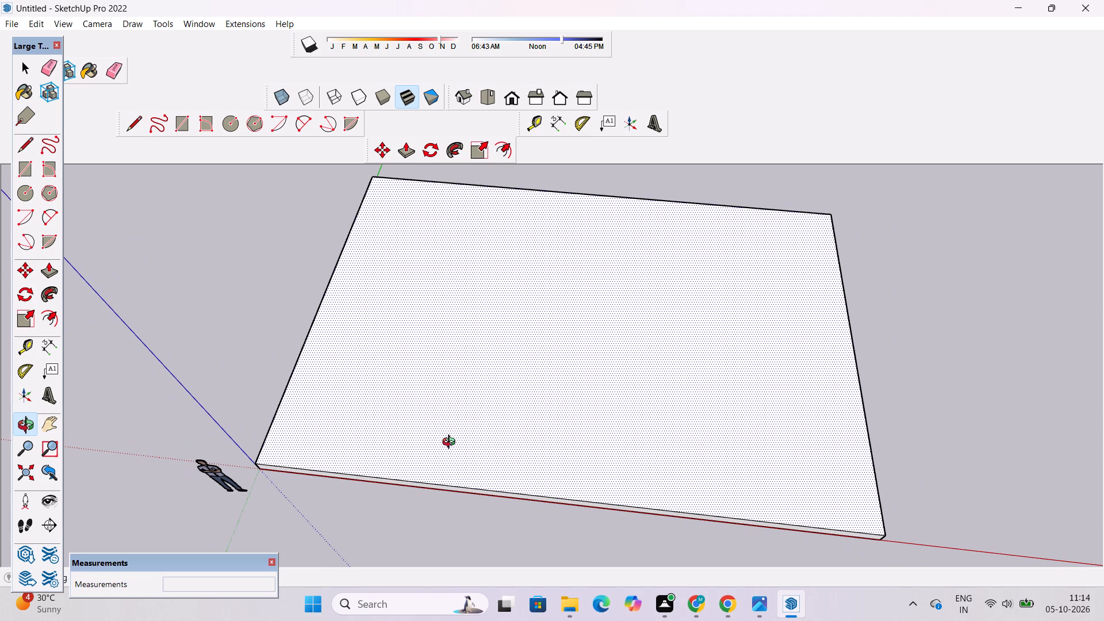
scroll(451, 442, down, 1)
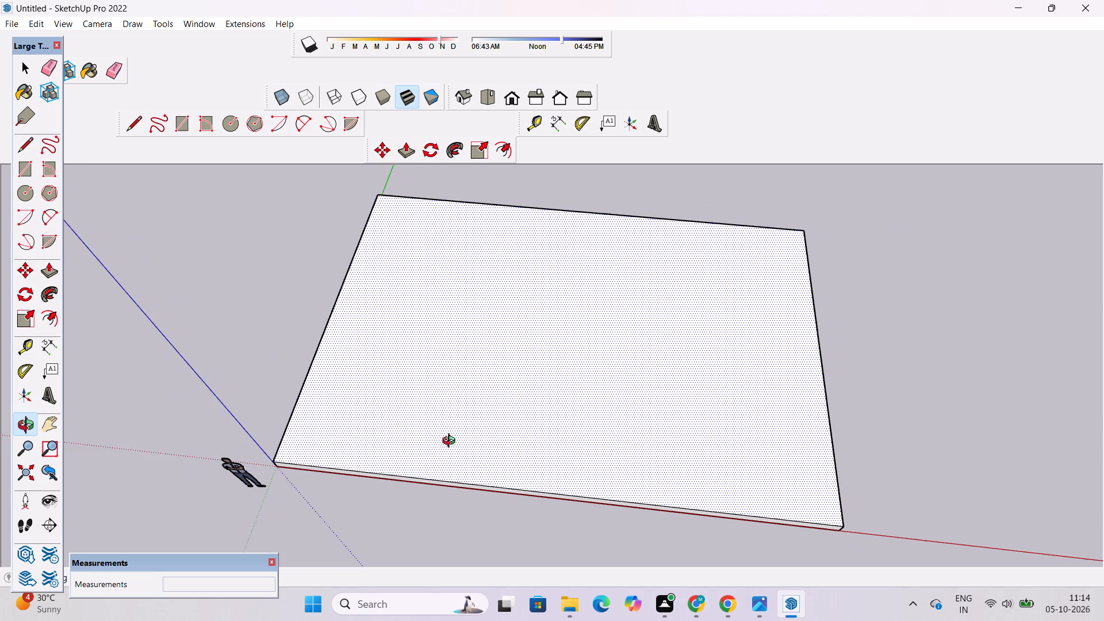
drag(463, 444, 488, 493)
drag(481, 496, 513, 436)
drag(527, 462, 507, 499)
shift+drag(508, 493, 501, 467)
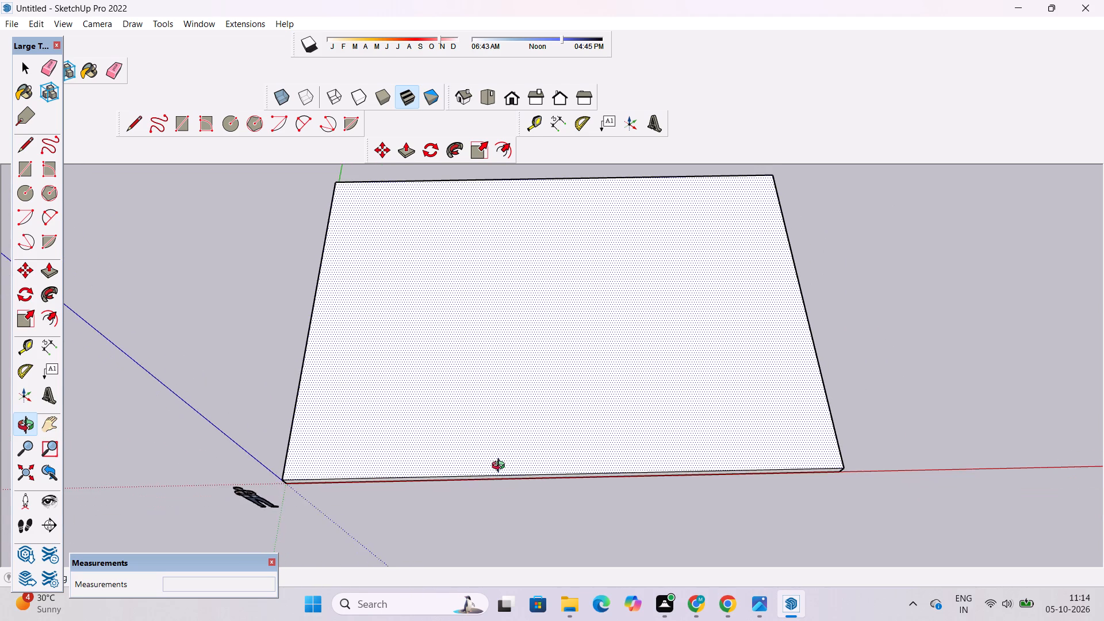
drag(501, 467, 503, 487)
scroll(512, 461, up, 1)
Place a Tape Measure guide line 23' in from the slab's 50' edge on the red axis, parallel to that edge.
key(space)
key(space)
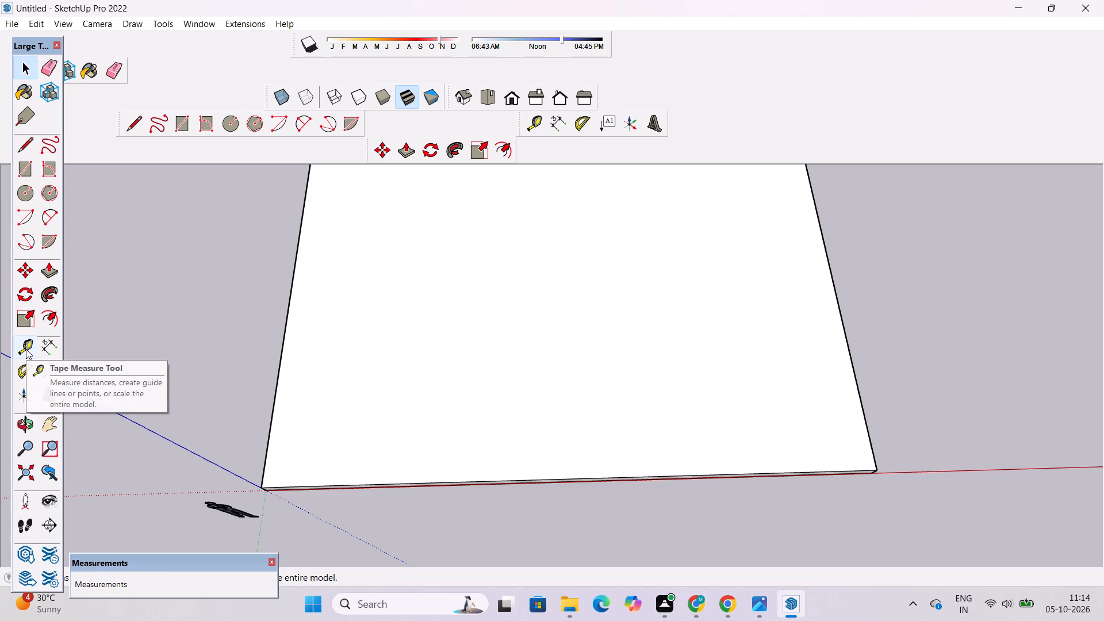
scroll(39, 340, down, 1)
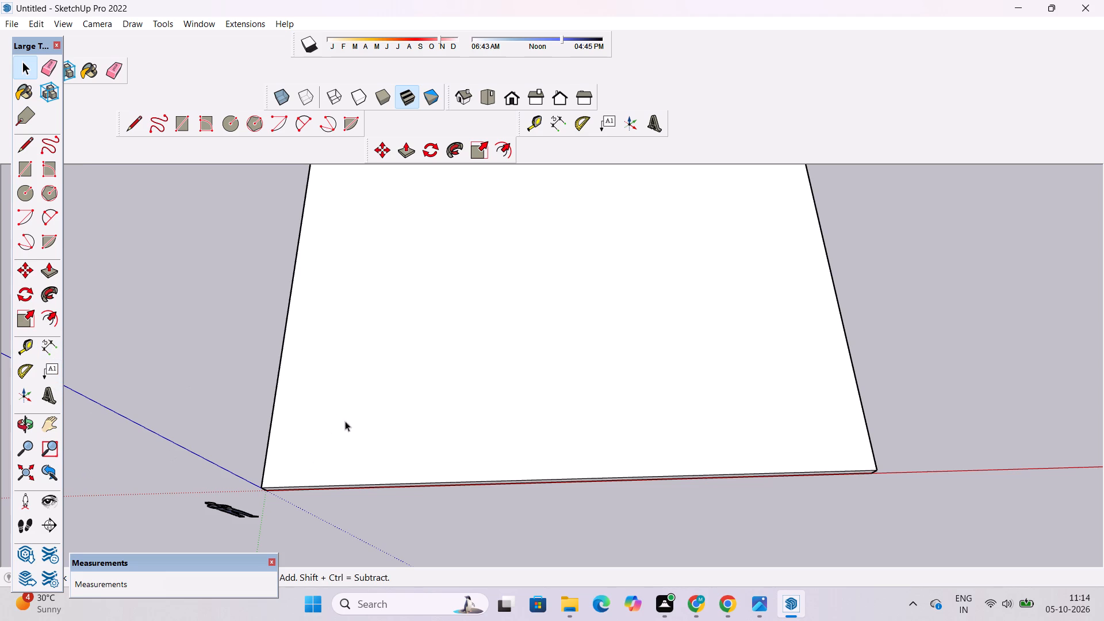
key(t)
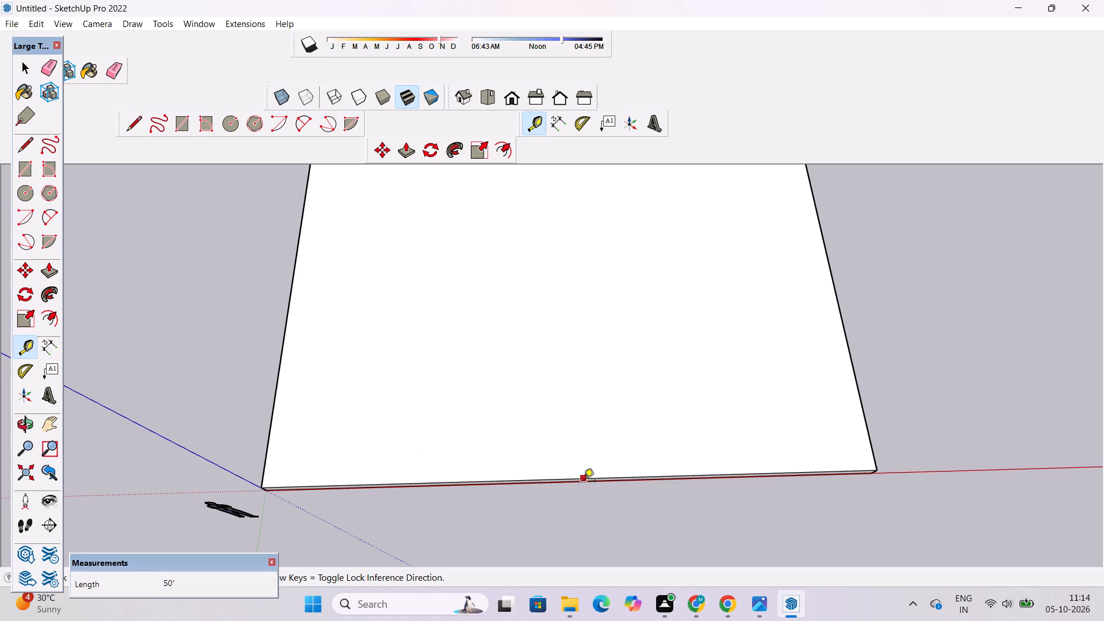
click(584, 482)
scroll(578, 469, down, 6)
scroll(567, 375, up, 1)
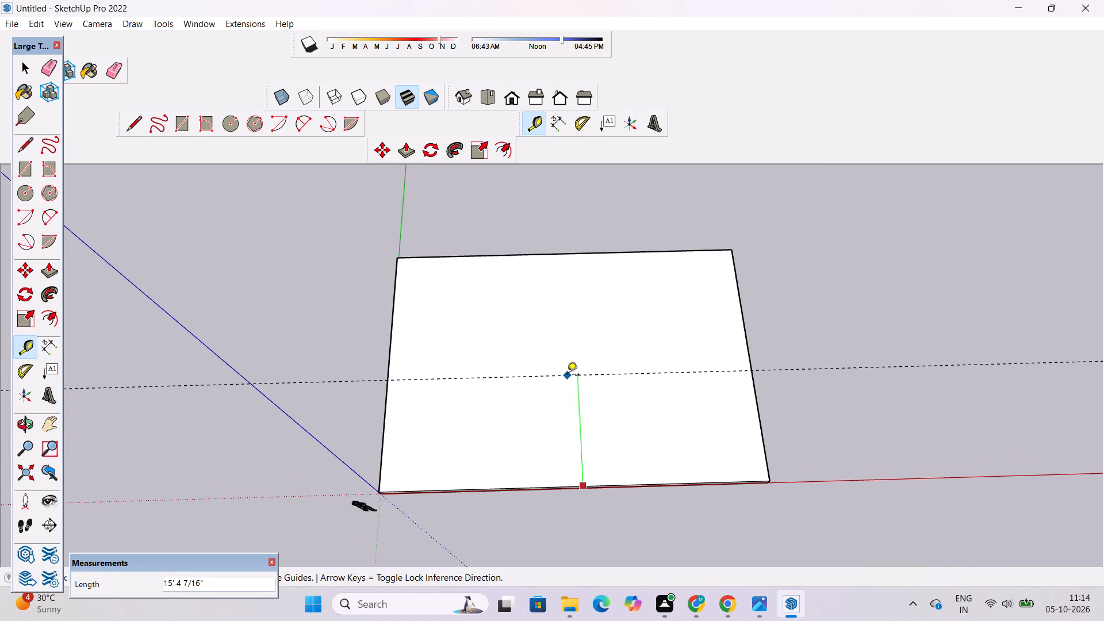
scroll(567, 375, up, 2)
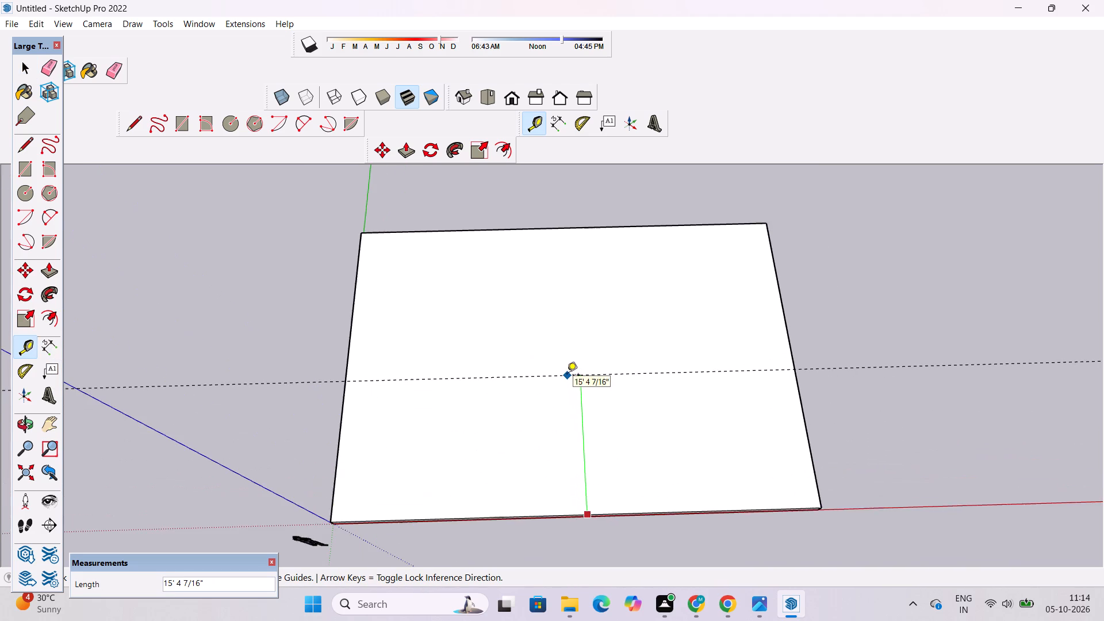
scroll(567, 375, up, 3)
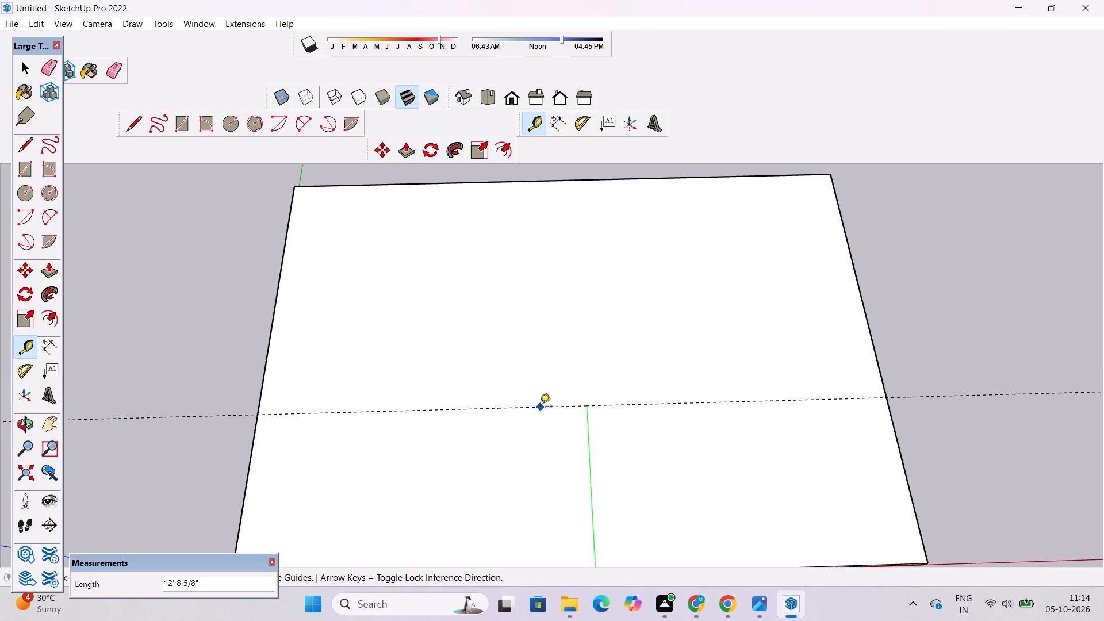
scroll(540, 407, down, 5)
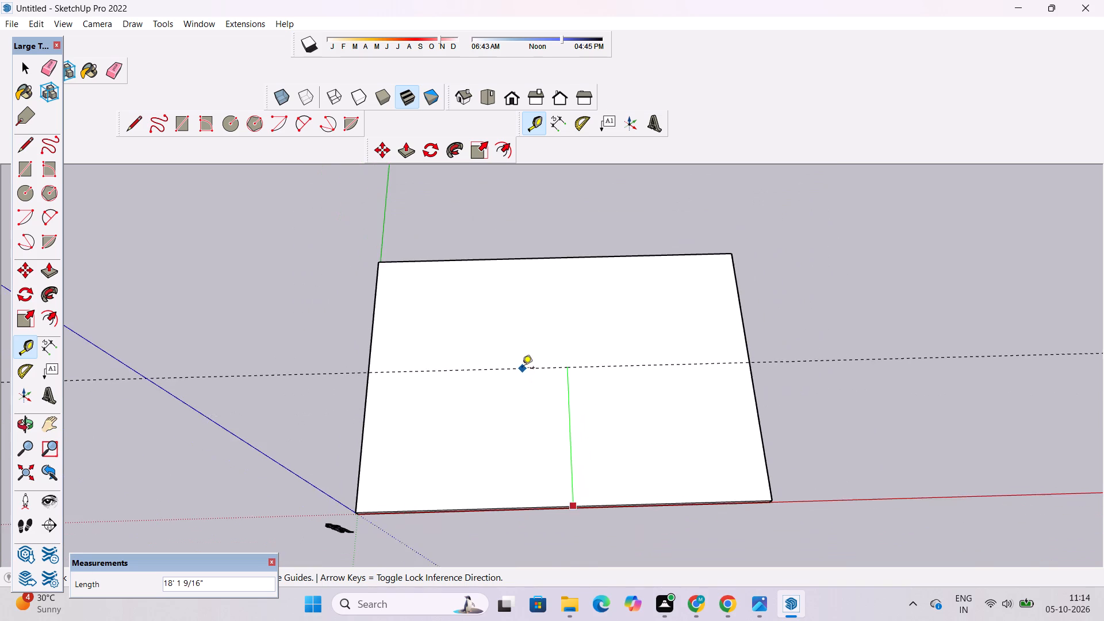
scroll(522, 369, up, 5)
scroll(520, 344, down, 5)
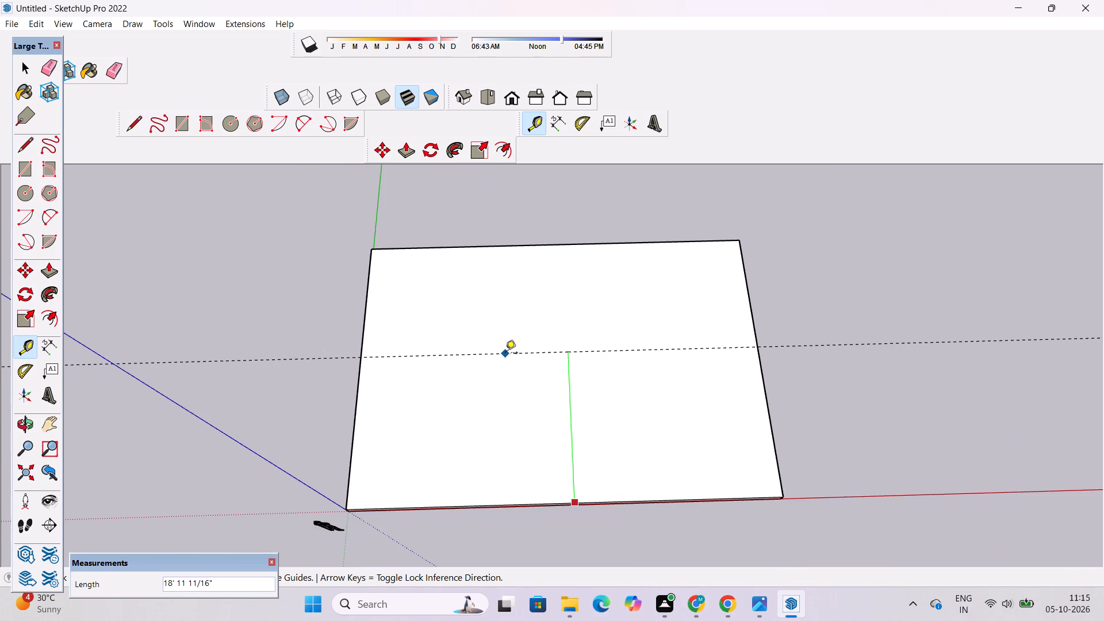
text(23')
key(Return)
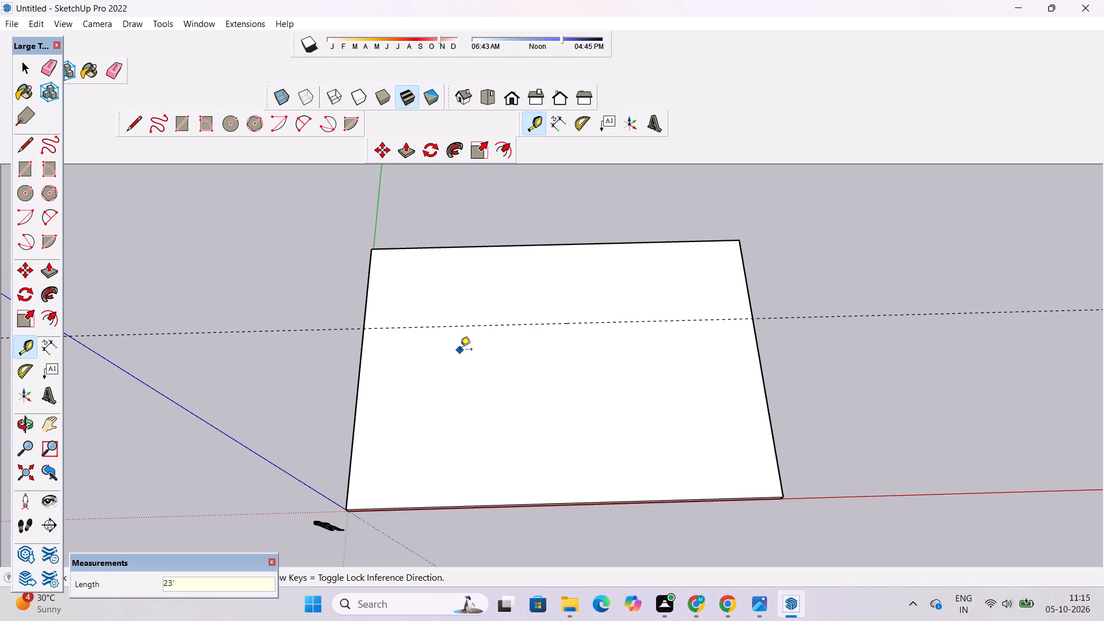
scroll(469, 374, down, 2)
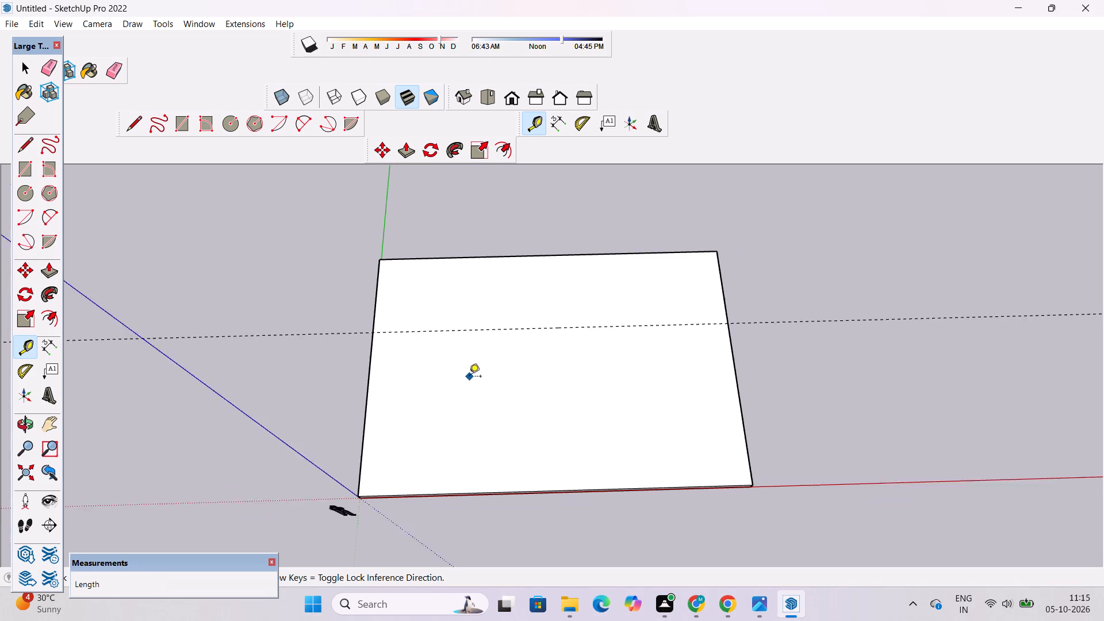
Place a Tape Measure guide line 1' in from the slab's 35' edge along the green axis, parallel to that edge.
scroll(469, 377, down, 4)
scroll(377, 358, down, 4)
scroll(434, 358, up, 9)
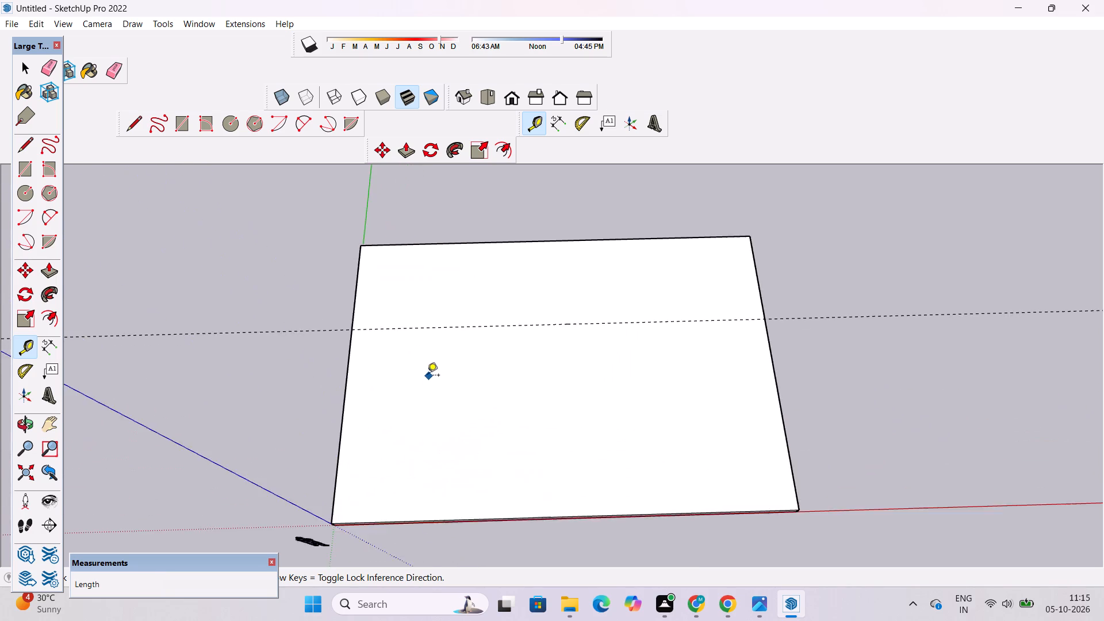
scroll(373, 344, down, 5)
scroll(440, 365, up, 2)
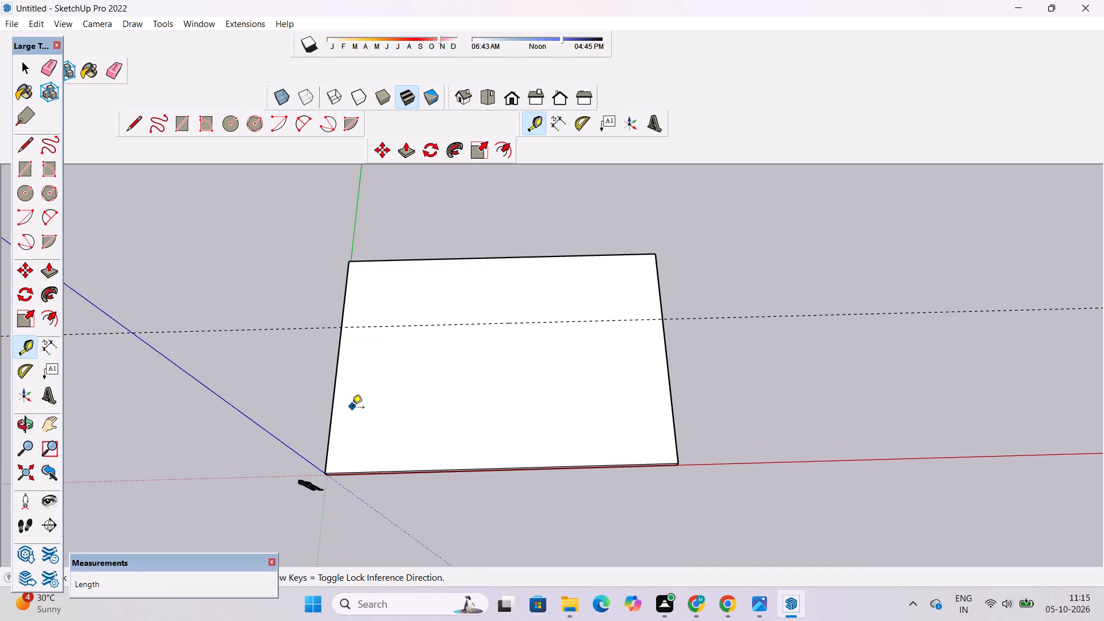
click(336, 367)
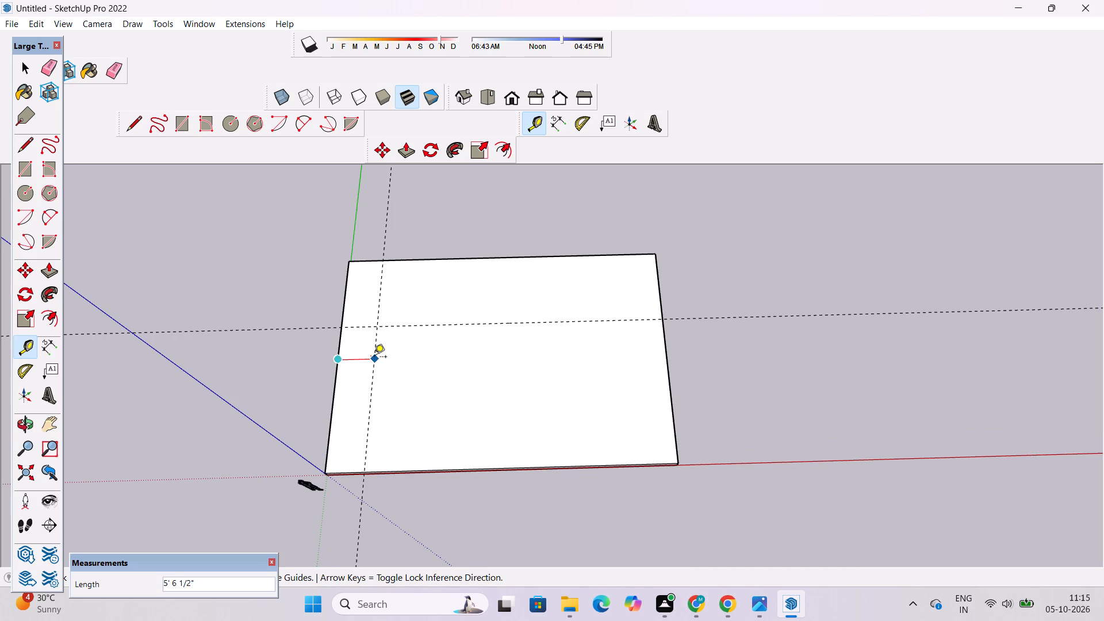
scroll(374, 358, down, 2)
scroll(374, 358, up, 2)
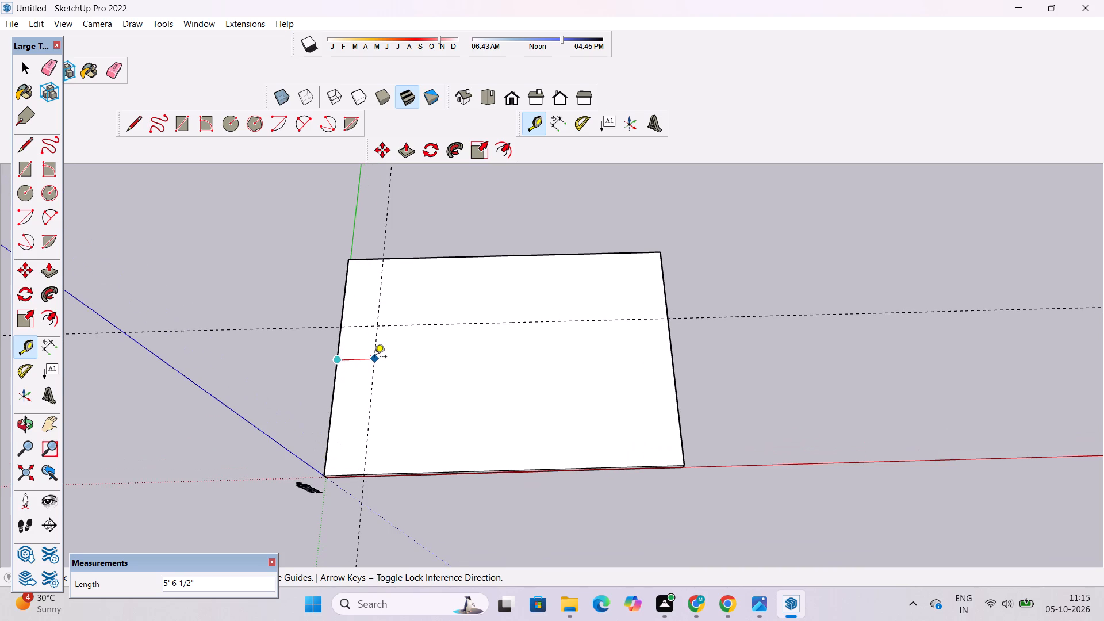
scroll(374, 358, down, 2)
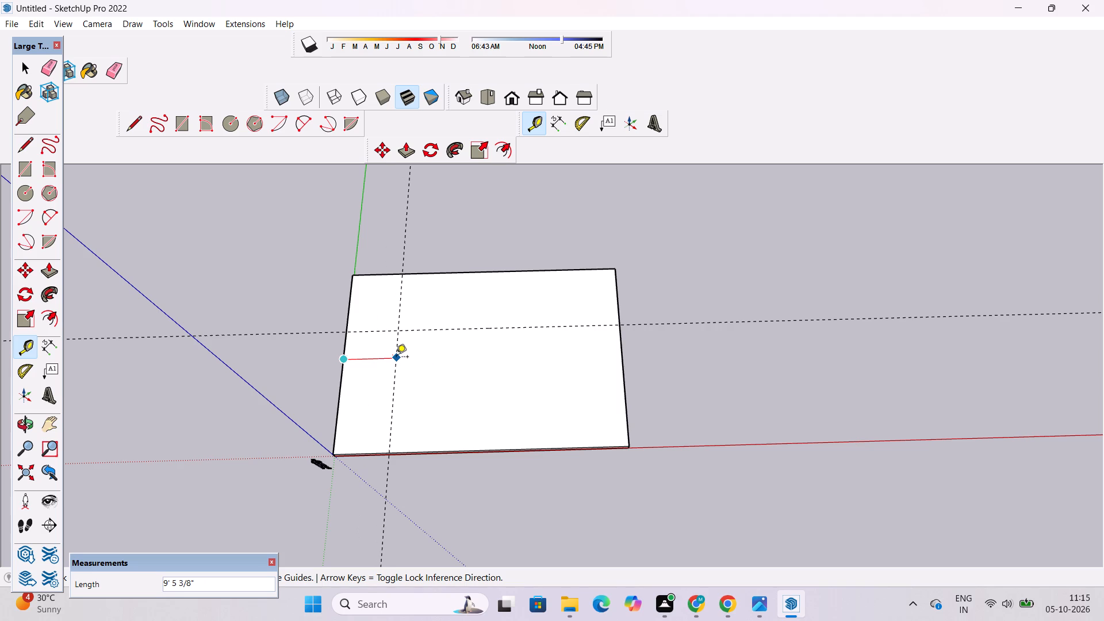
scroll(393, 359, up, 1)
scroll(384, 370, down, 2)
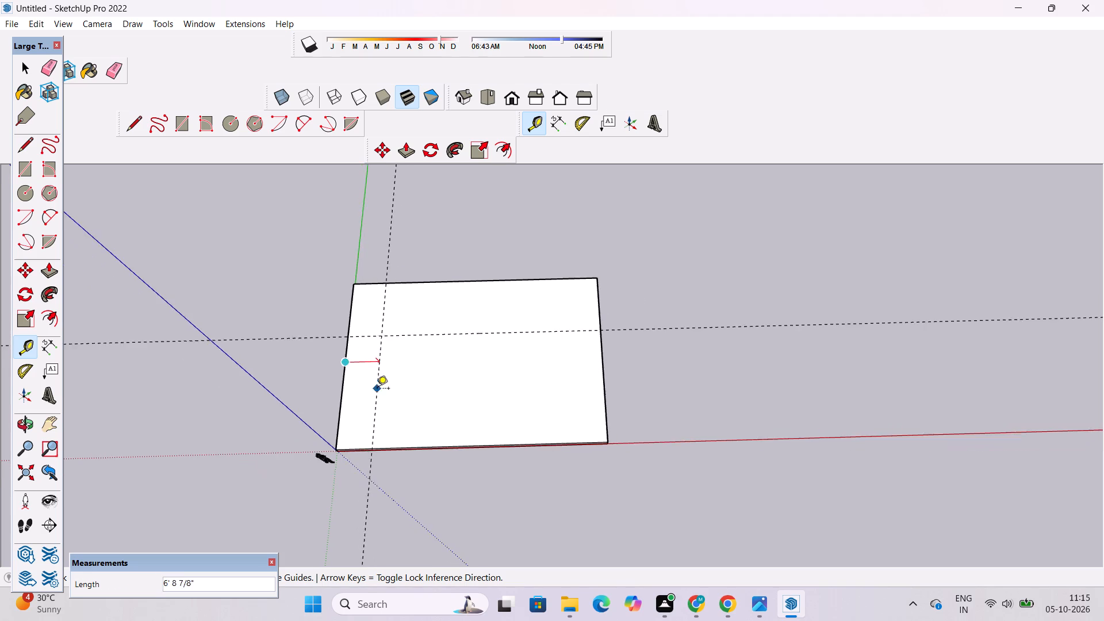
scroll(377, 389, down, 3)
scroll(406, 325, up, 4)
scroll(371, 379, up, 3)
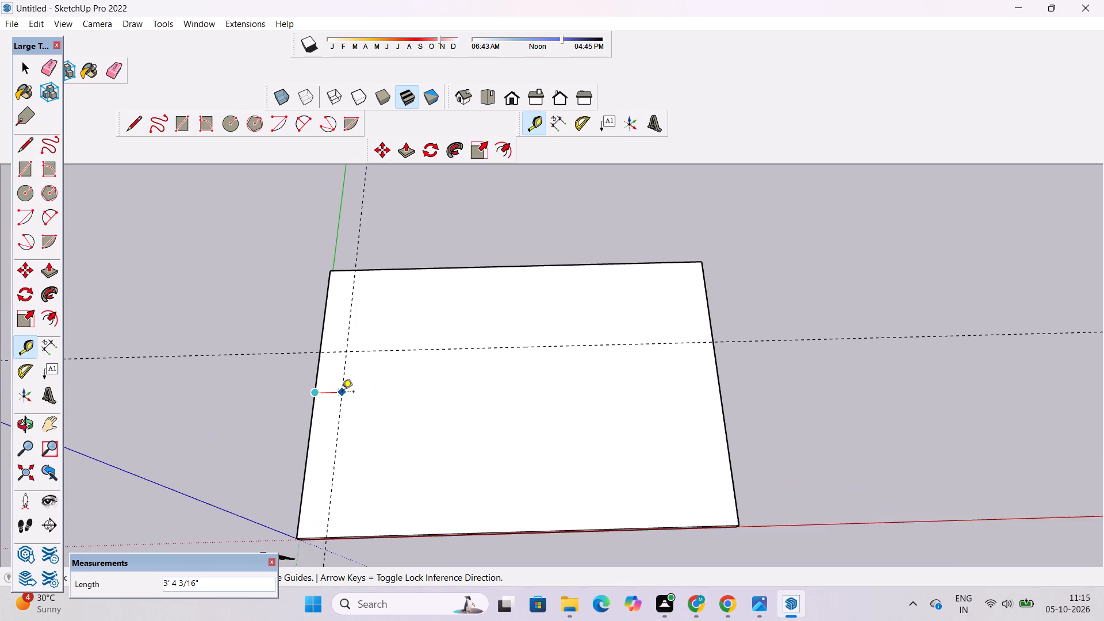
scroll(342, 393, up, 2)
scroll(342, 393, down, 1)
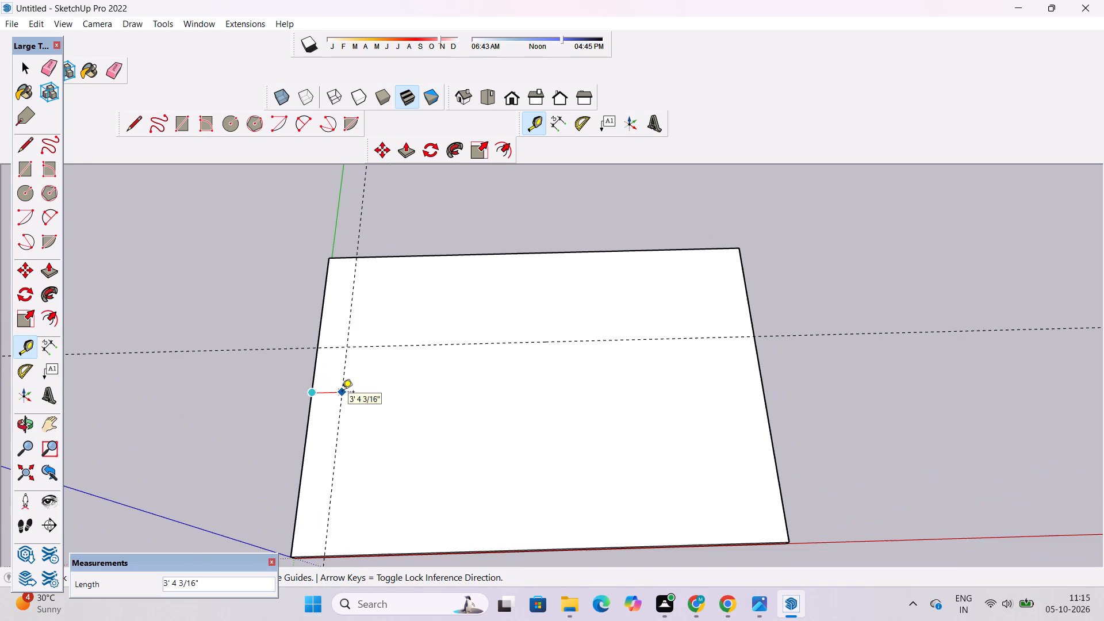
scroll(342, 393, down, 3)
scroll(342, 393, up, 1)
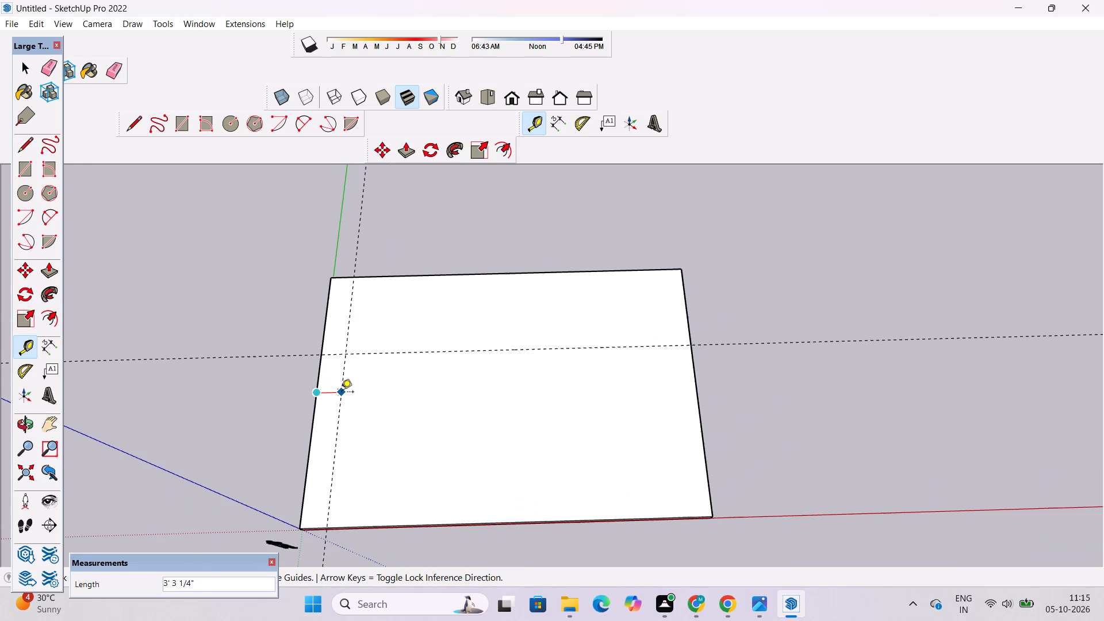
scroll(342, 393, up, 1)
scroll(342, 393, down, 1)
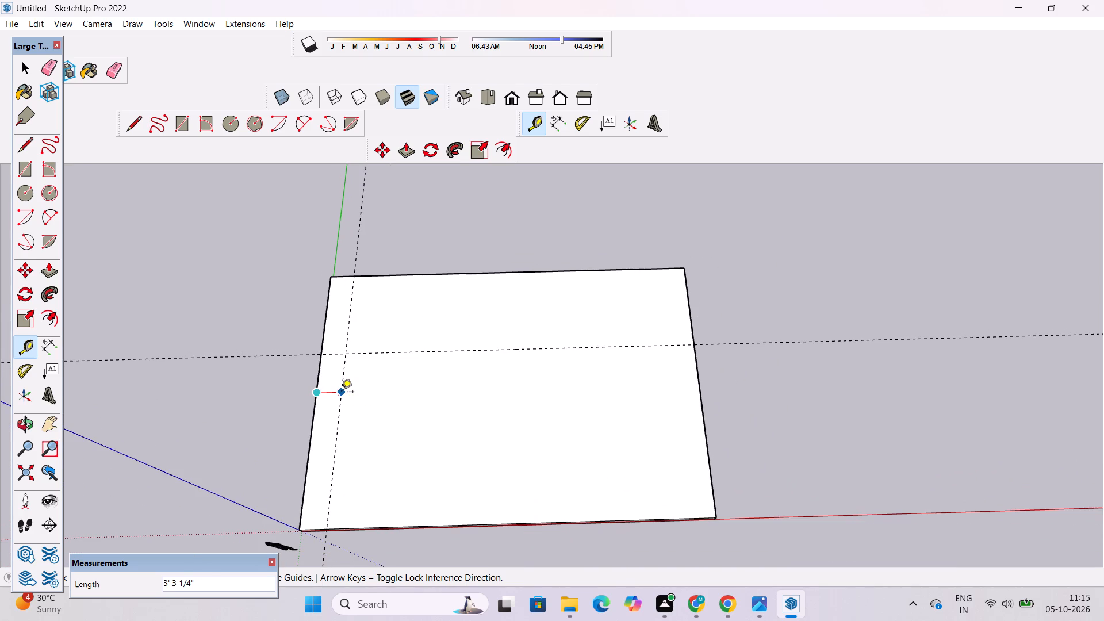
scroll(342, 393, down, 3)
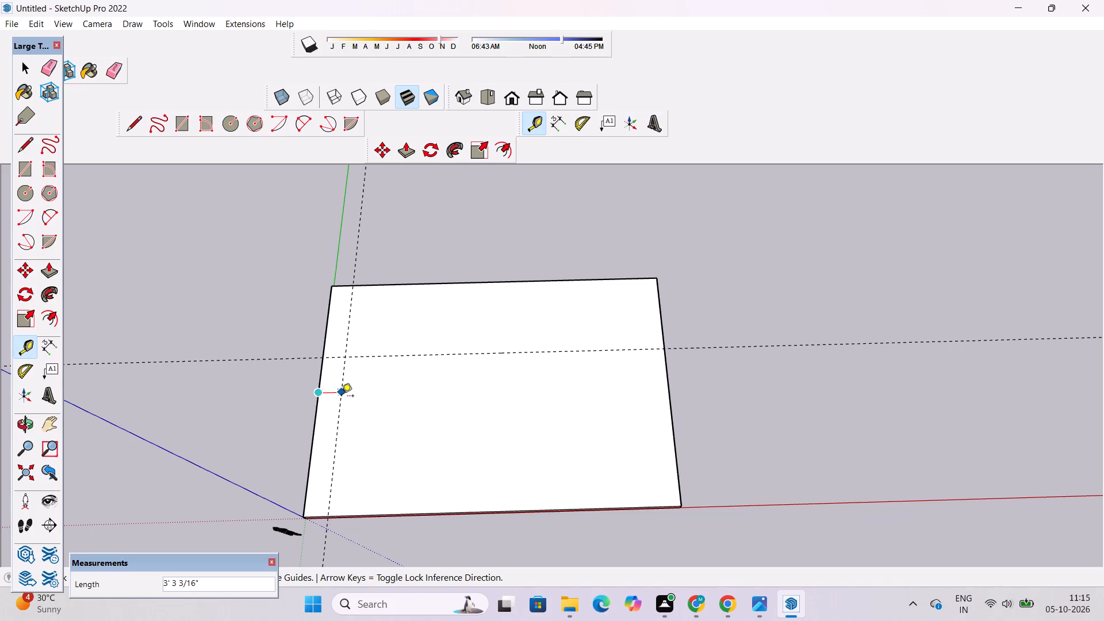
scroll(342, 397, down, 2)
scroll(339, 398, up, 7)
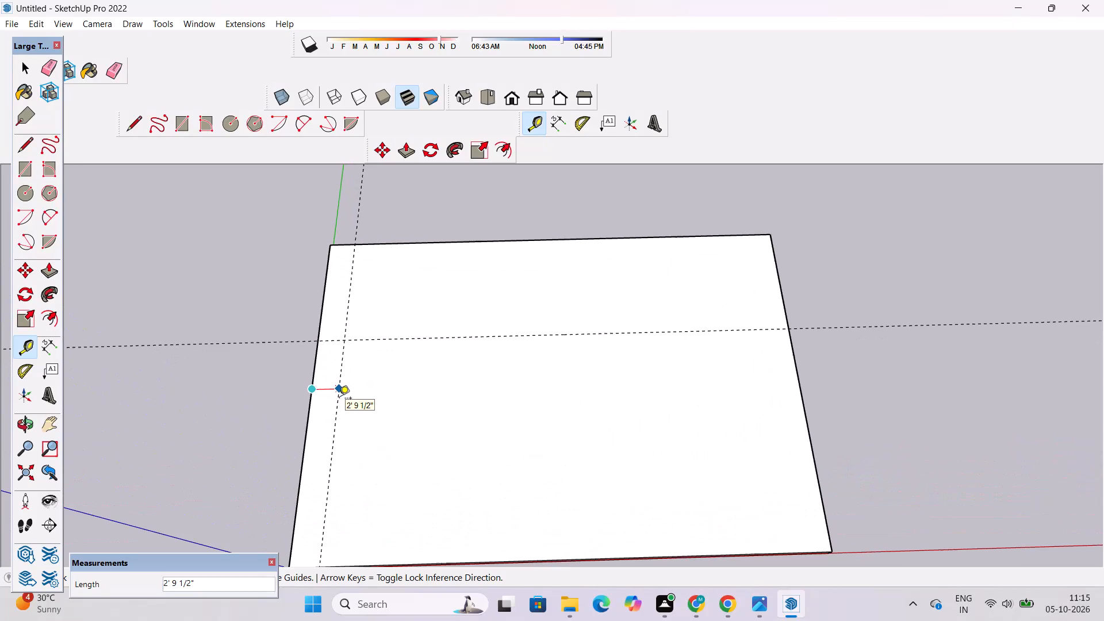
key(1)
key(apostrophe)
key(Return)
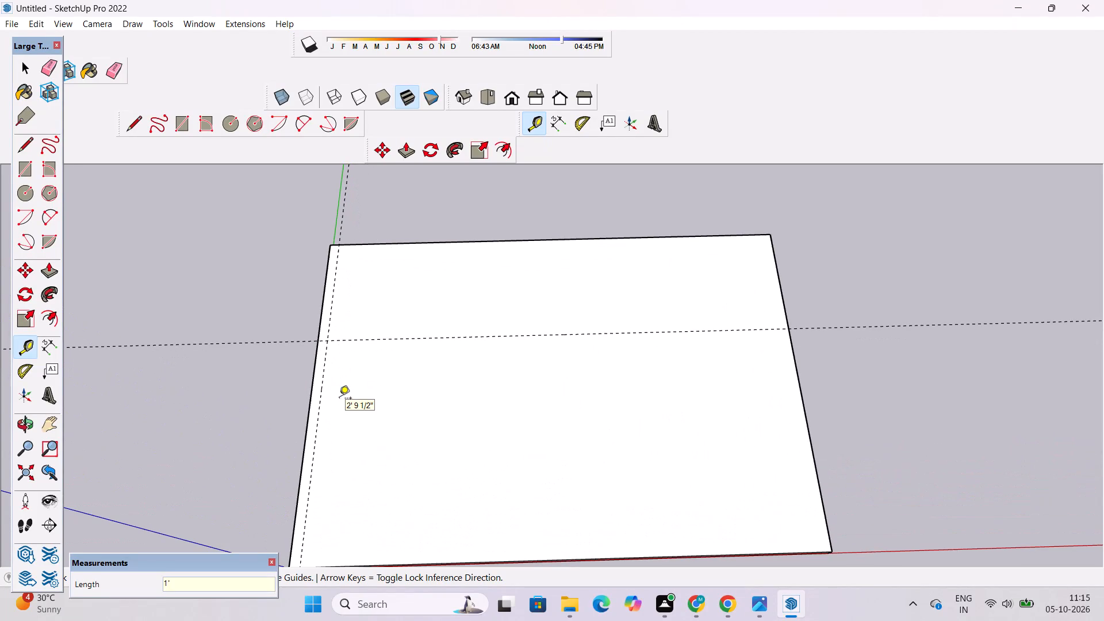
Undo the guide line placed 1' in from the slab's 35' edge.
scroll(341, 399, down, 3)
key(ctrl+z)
Place a Tape Measure guide line 2' in from the slab's 35' edge along the green axis, parallel to that edge.
scroll(301, 402, down, 4)
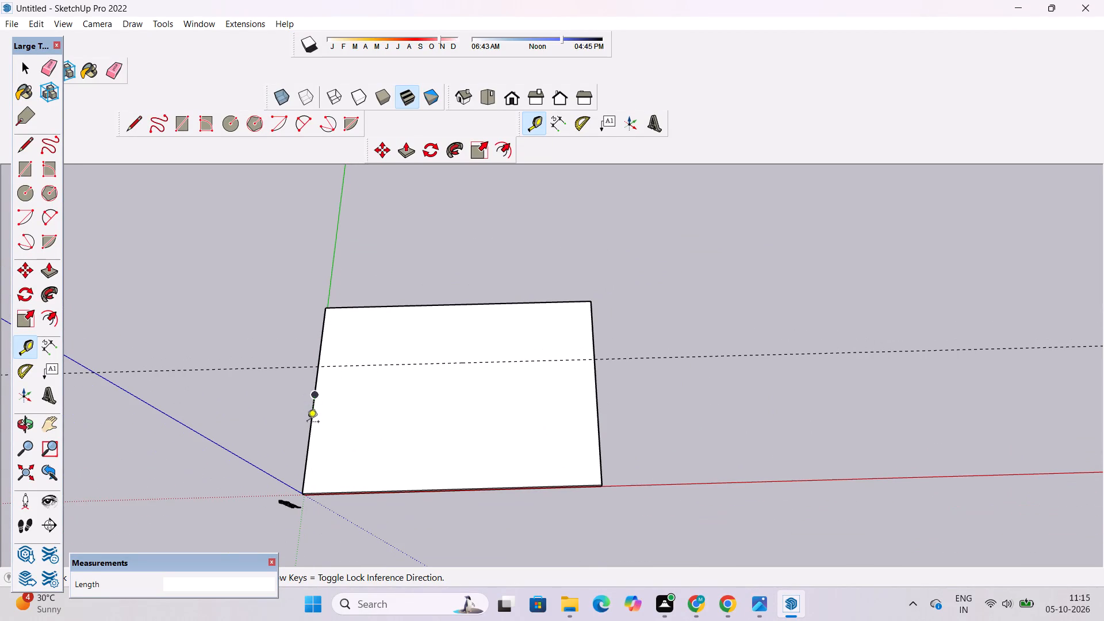
scroll(314, 415, up, 2)
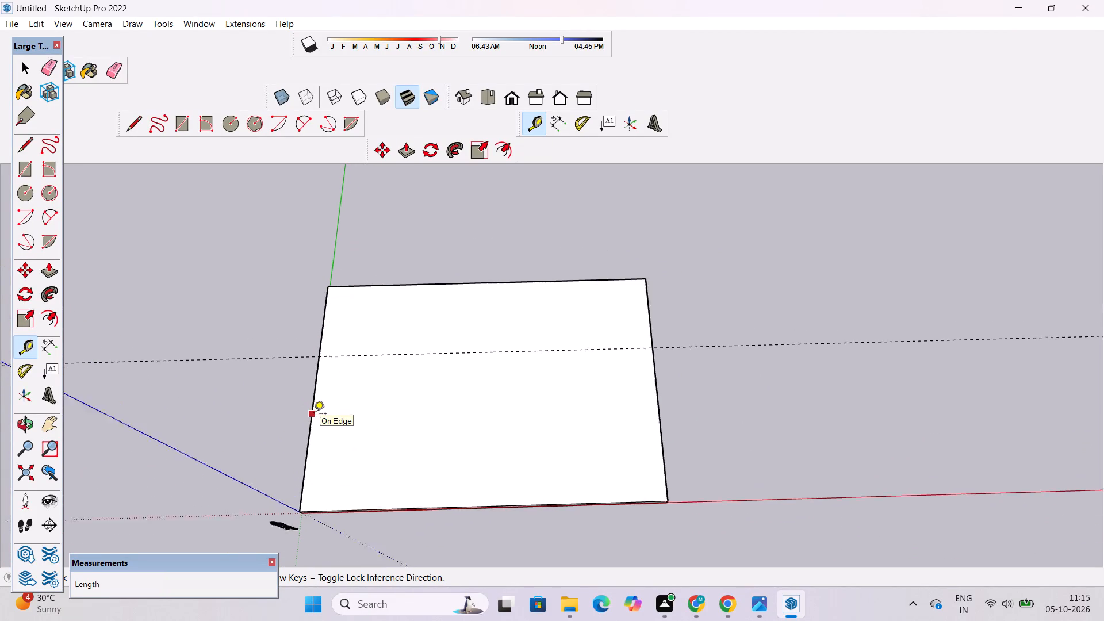
scroll(314, 415, up, 1)
scroll(314, 415, down, 6)
scroll(314, 415, up, 5)
scroll(314, 415, down, 4)
scroll(314, 415, up, 4)
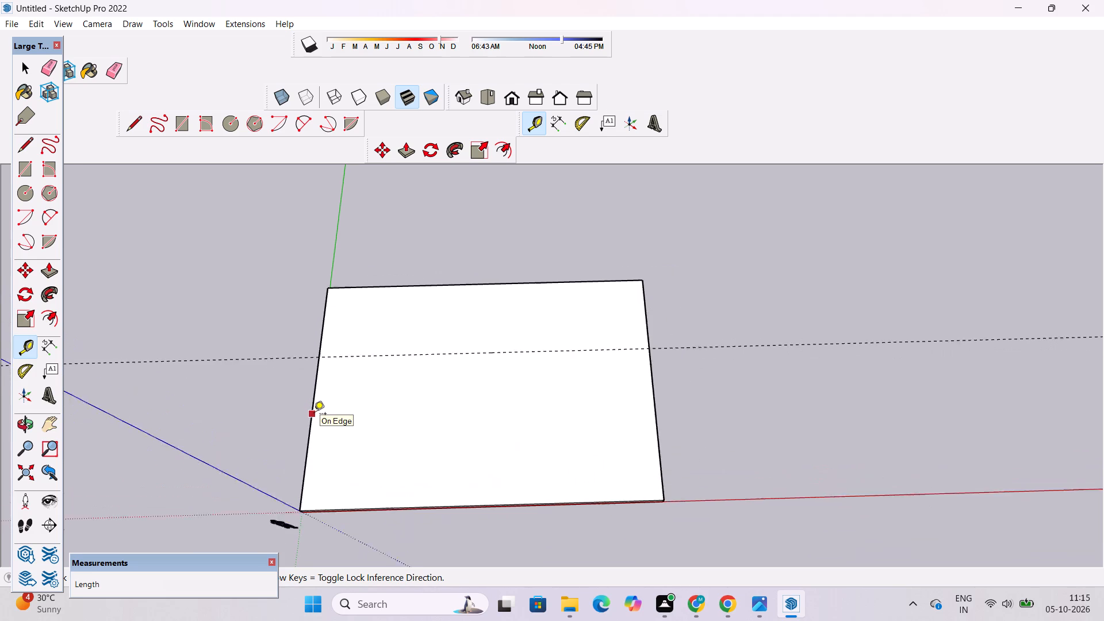
scroll(314, 415, down, 4)
scroll(314, 415, up, 4)
scroll(314, 415, down, 2)
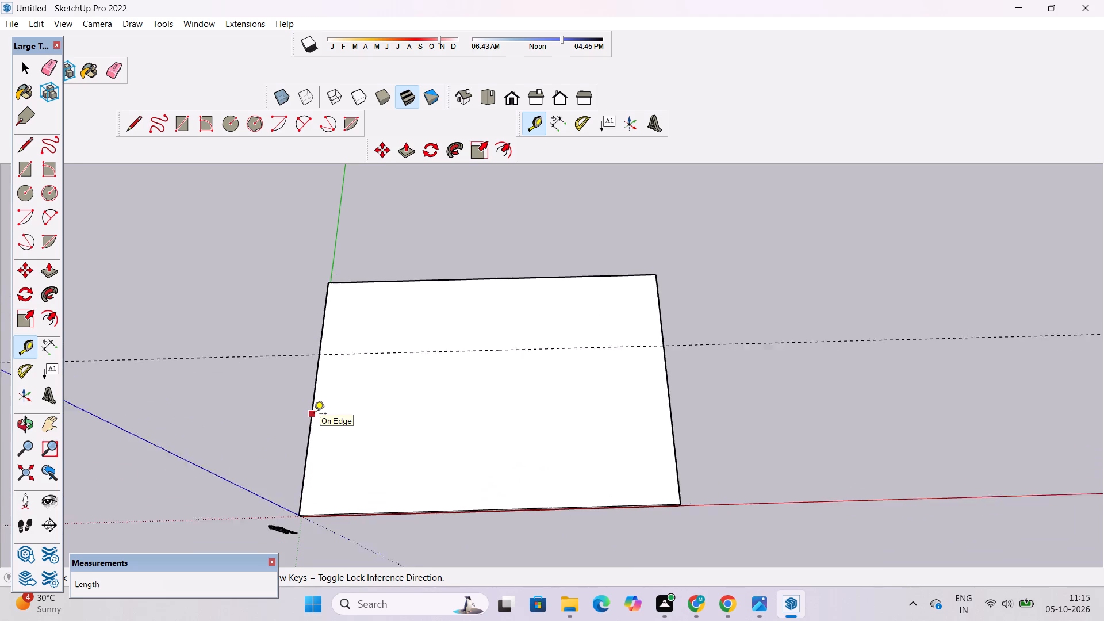
scroll(314, 415, down, 1)
scroll(314, 415, up, 3)
scroll(314, 415, down, 4)
scroll(314, 415, up, 4)
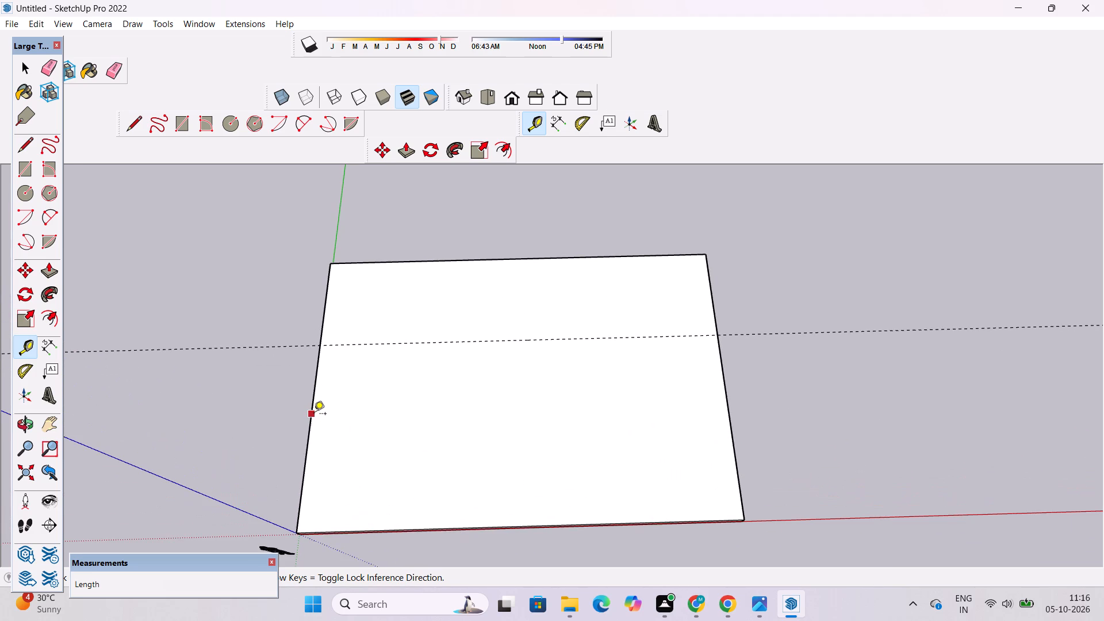
scroll(314, 415, down, 2)
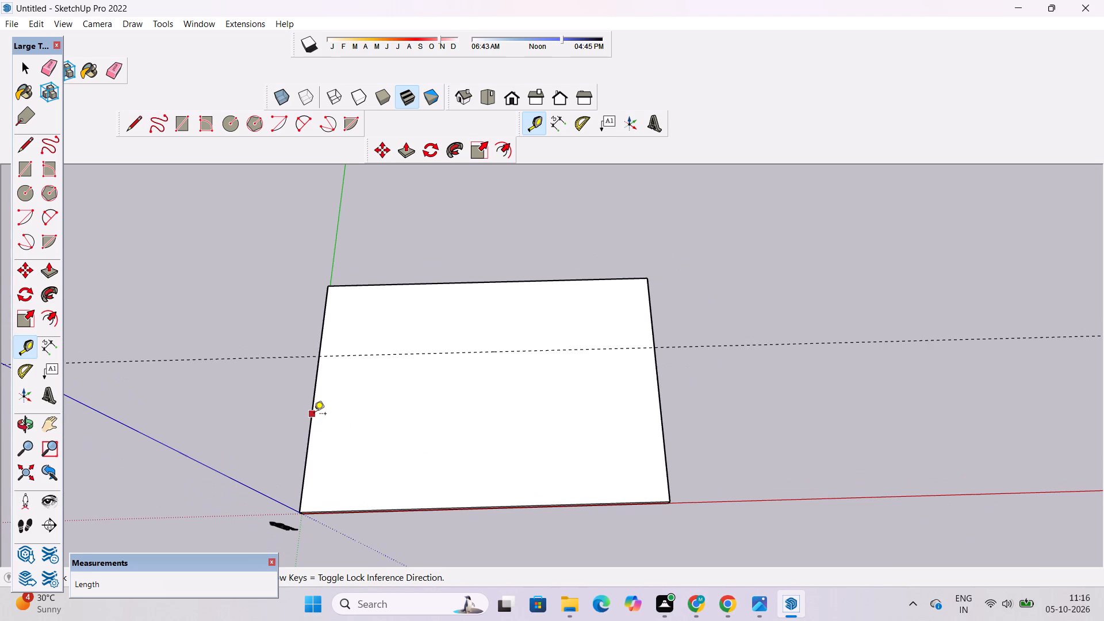
scroll(314, 415, down, 6)
scroll(309, 410, up, 4)
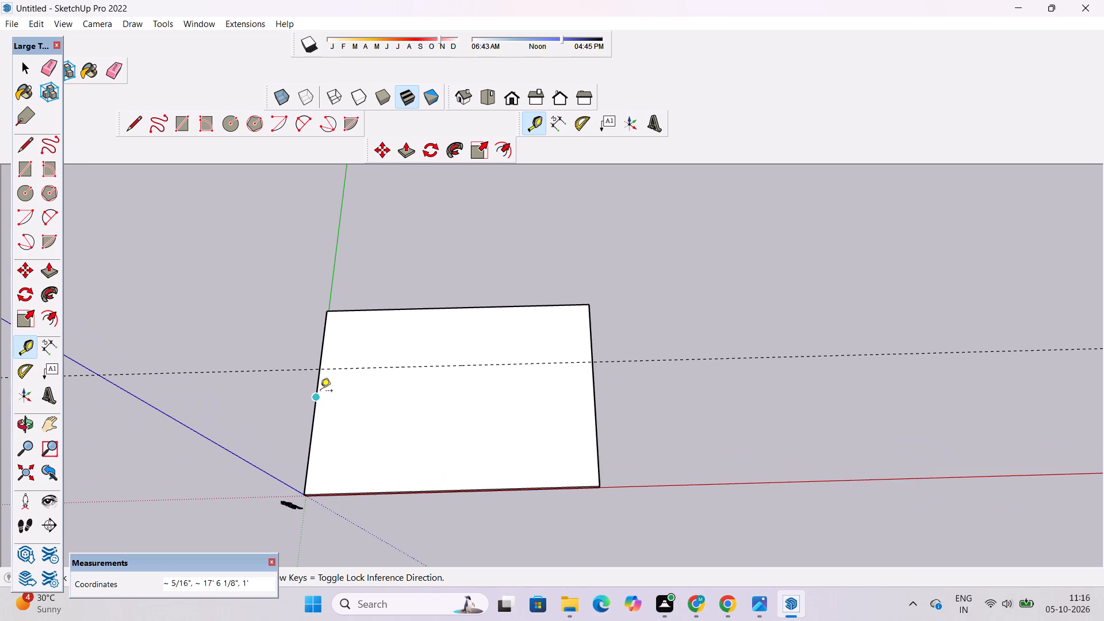
click(315, 398)
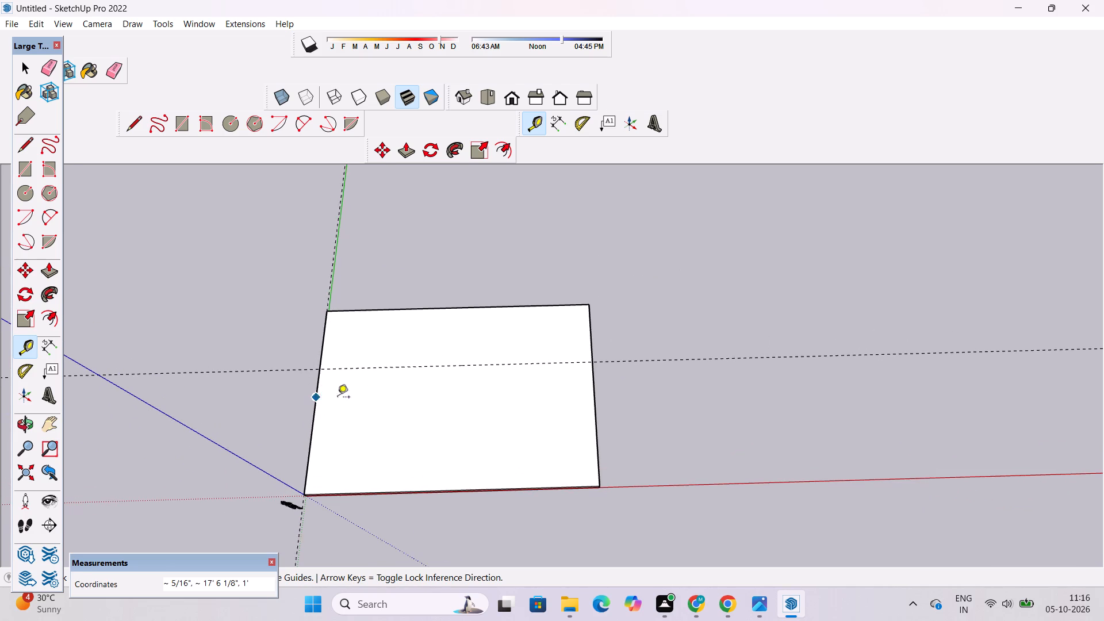
text(2')
key(Return)
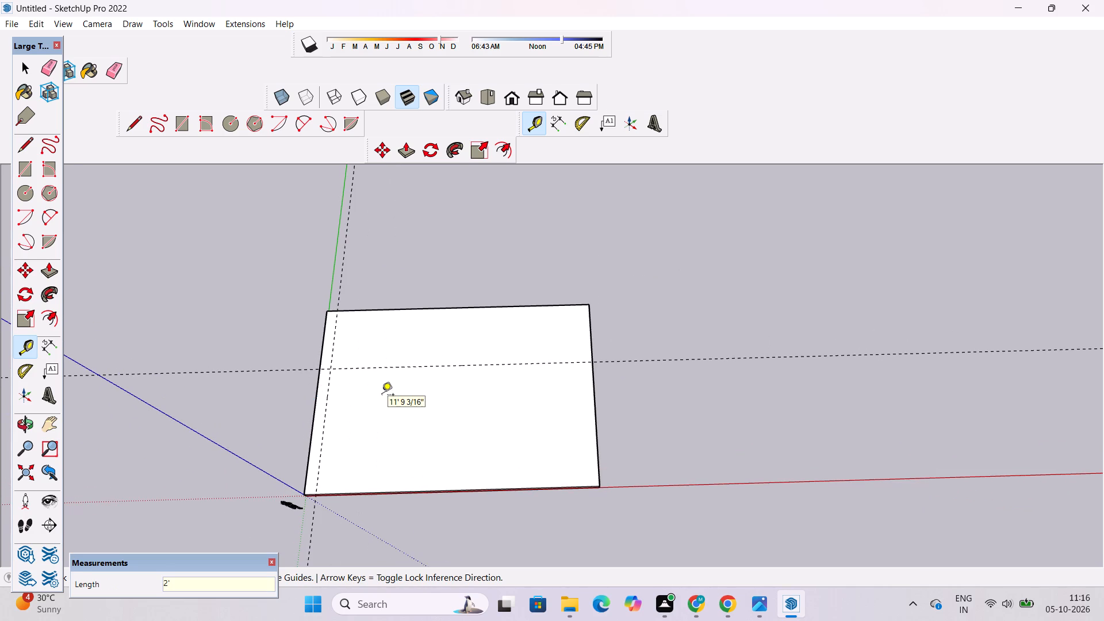
Place a Tape Measure guide line 2' in from the slab's opposite 35' edge, away from the origin, parallel to that edge.
scroll(380, 415, down, 4)
scroll(486, 417, up, 4)
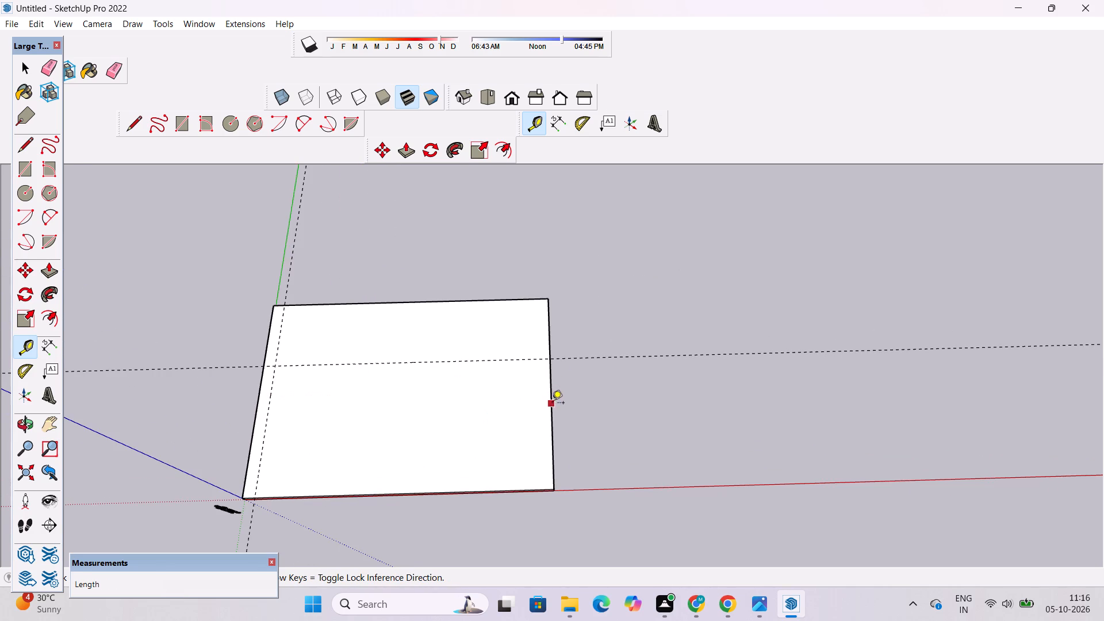
click(552, 389)
text(2')
key(Return)
Examine the three guide lines on the slab's top face and the slab's front edge from several angles and distances.
key(o)
scroll(432, 421, down, 5)
shift+drag(458, 466, 450, 446)
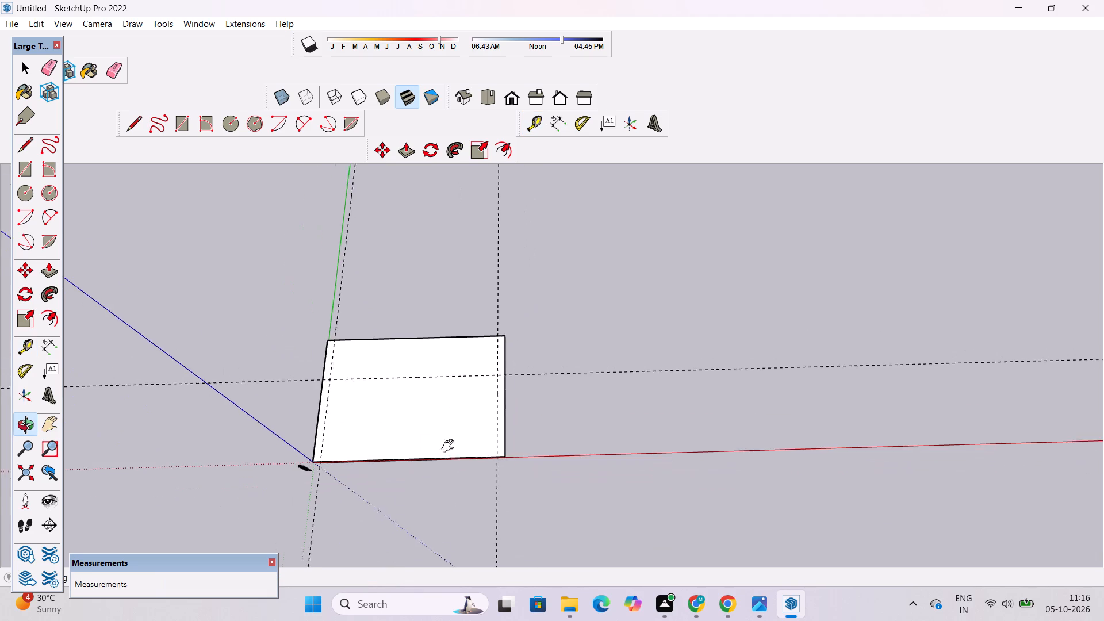
shift+drag(450, 446, 436, 402)
scroll(353, 338, up, 4)
drag(383, 415, 367, 292)
scroll(354, 346, up, 2)
shift+click(354, 346)
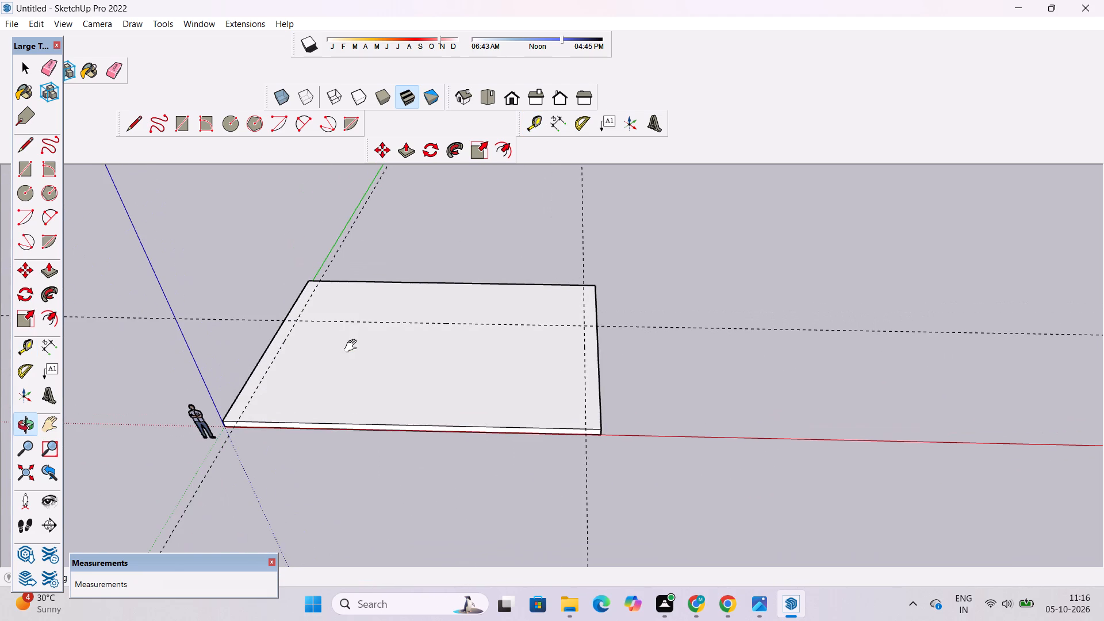
drag(349, 359, 362, 401)
scroll(366, 400, up, 2)
shift+drag(356, 392, 404, 377)
scroll(404, 377, down, 1)
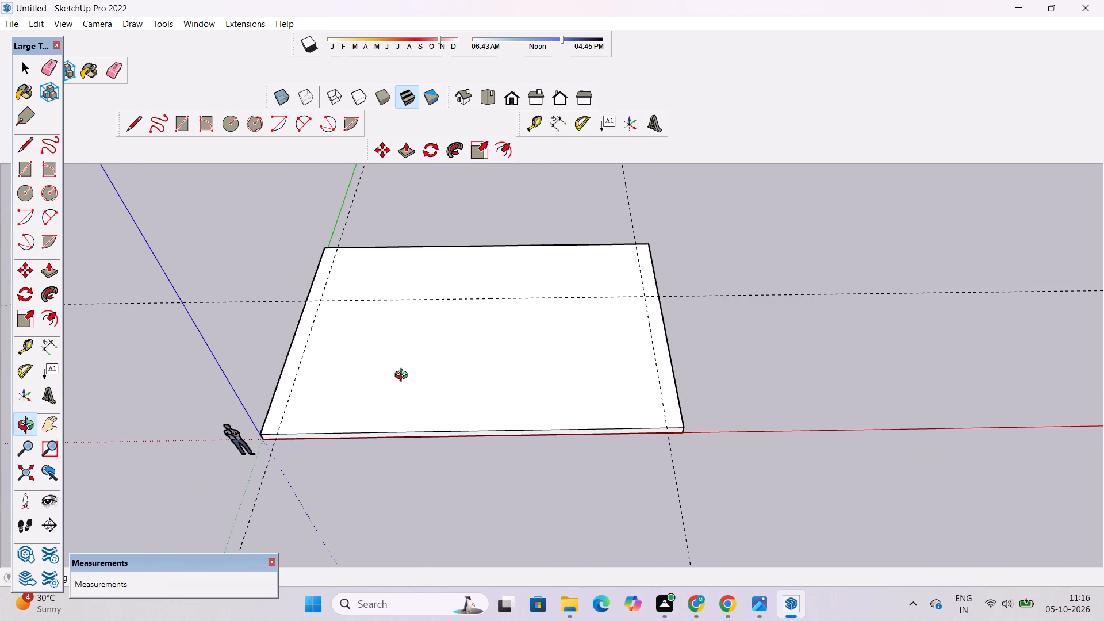
scroll(404, 376, down, 1)
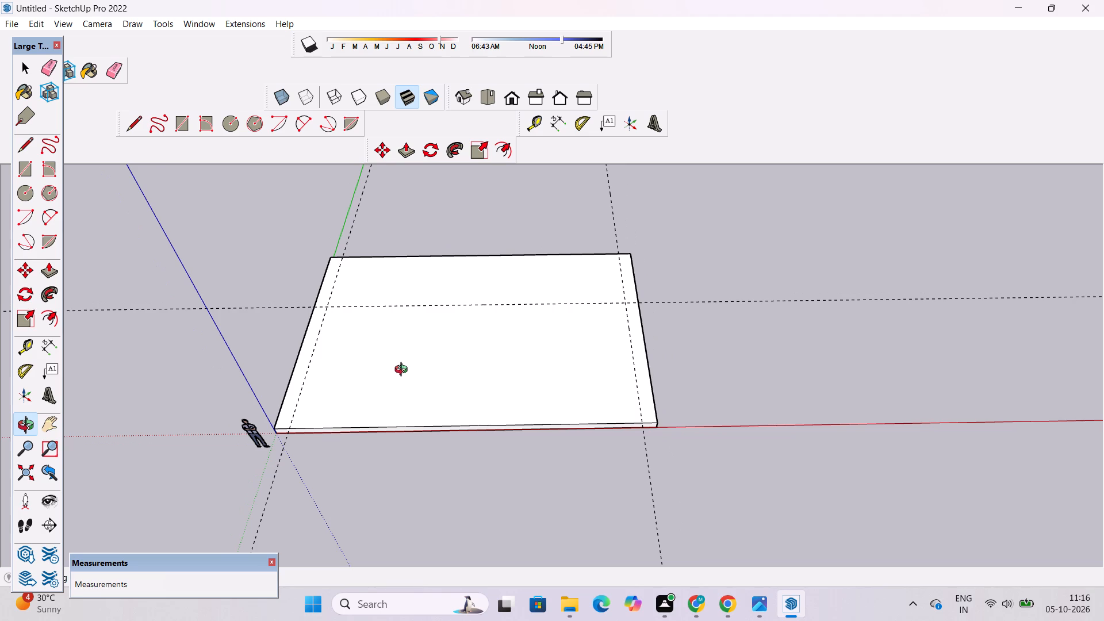
scroll(401, 369, down, 2)
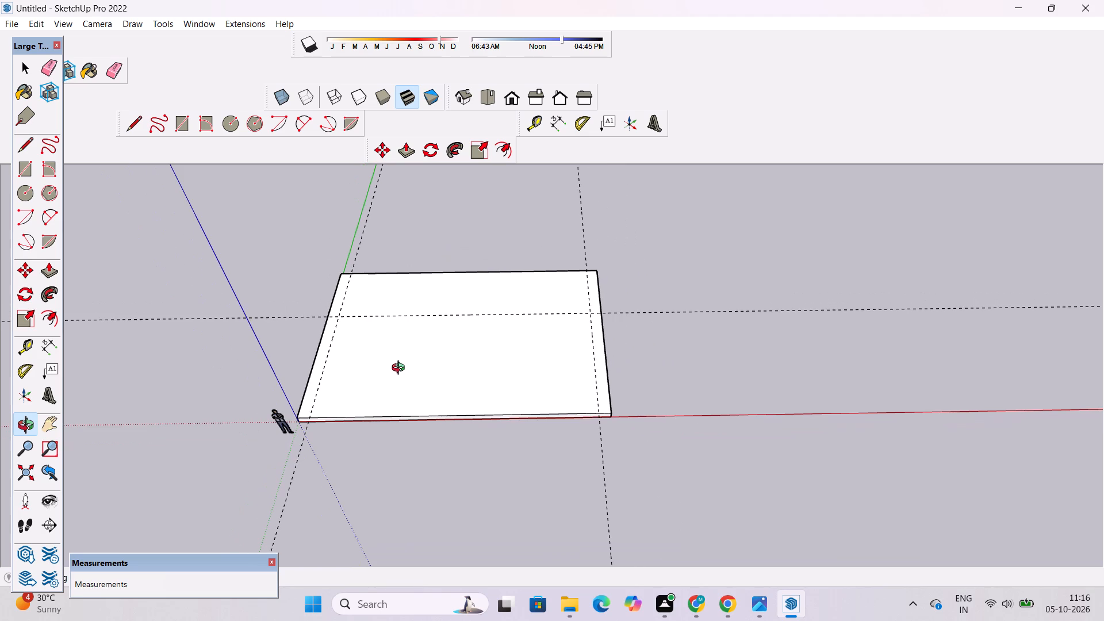
scroll(400, 369, down, 2)
drag(459, 344, 448, 417)
scroll(428, 362, up, 4)
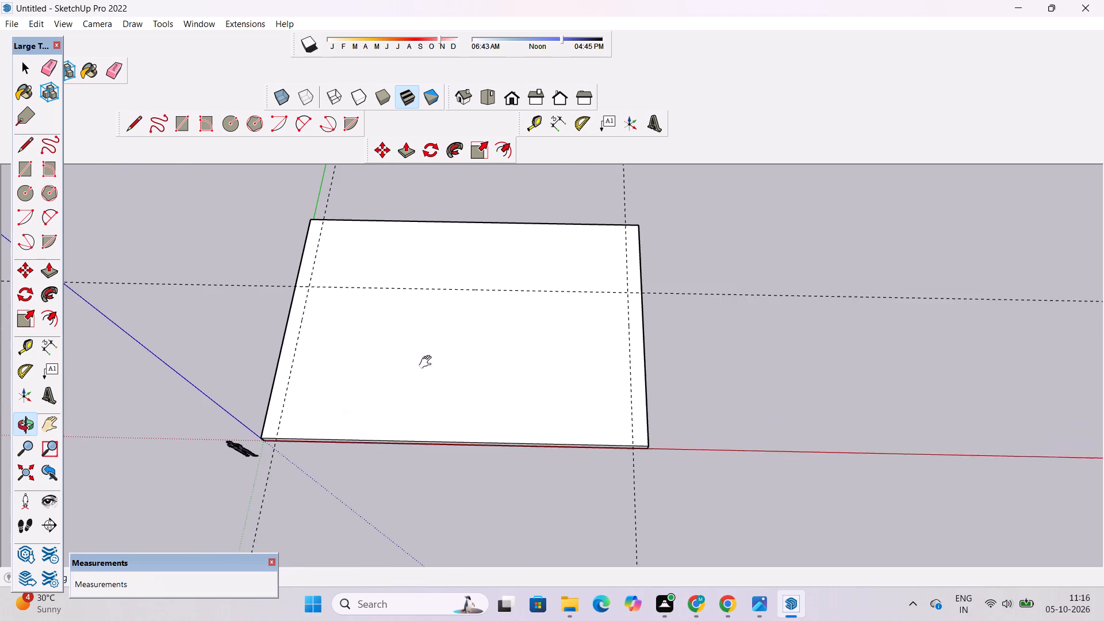
shift+drag(426, 356, 426, 346)
scroll(413, 355, up, 2)
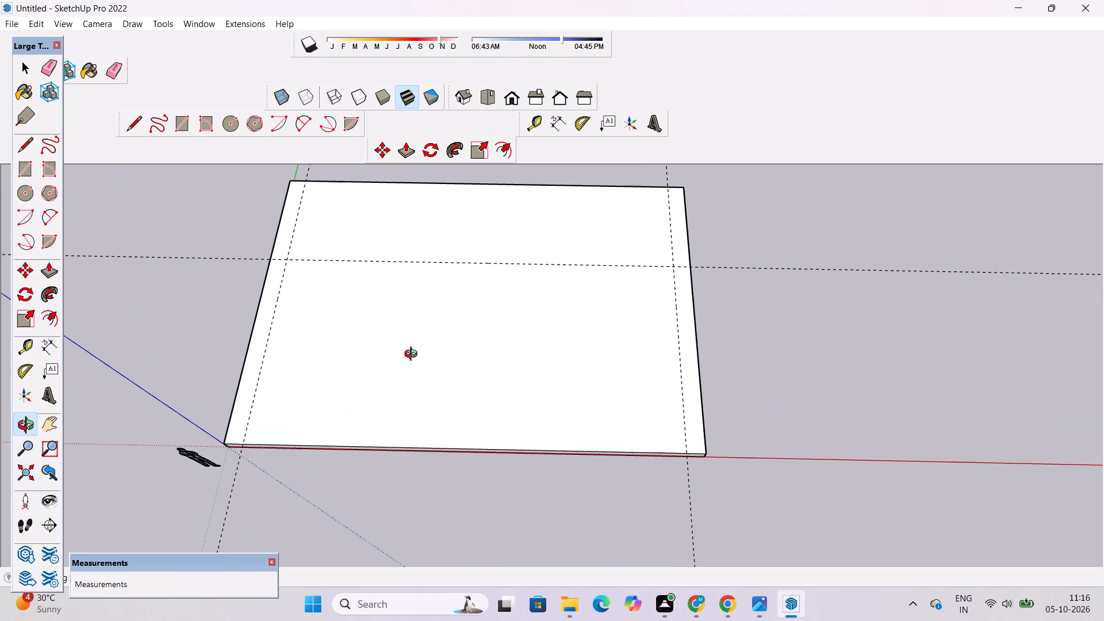
scroll(413, 355, up, 1)
scroll(413, 355, down, 2)
drag(446, 339, 451, 384)
scroll(443, 336, up, 2)
shift+drag(461, 330, 436, 313)
drag(432, 336, 436, 358)
scroll(428, 353, up, 2)
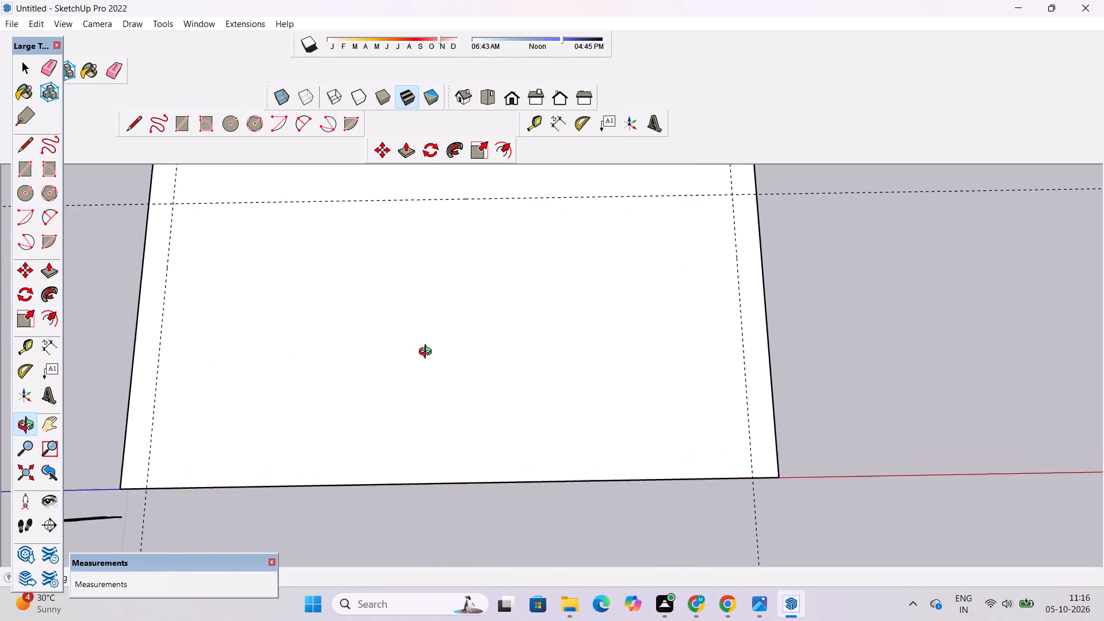
scroll(428, 353, up, 1)
scroll(428, 353, down, 3)
shift+drag(431, 374, 442, 351)
scroll(441, 352, down, 3)
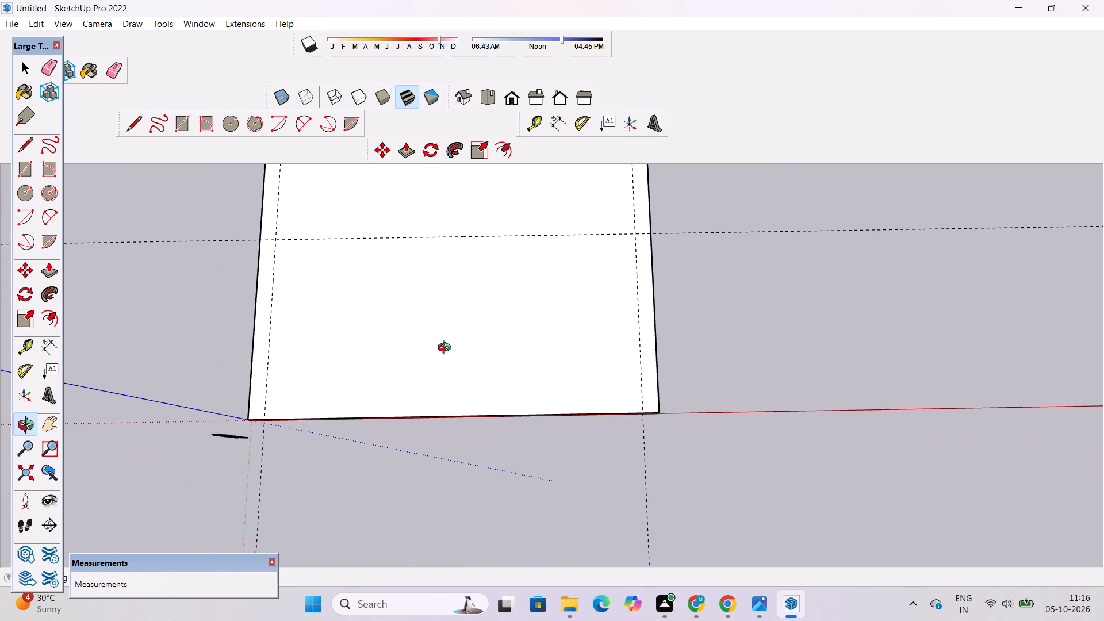
shift+drag(447, 348, 445, 355)
scroll(440, 349, down, 4)
scroll(440, 349, up, 1)
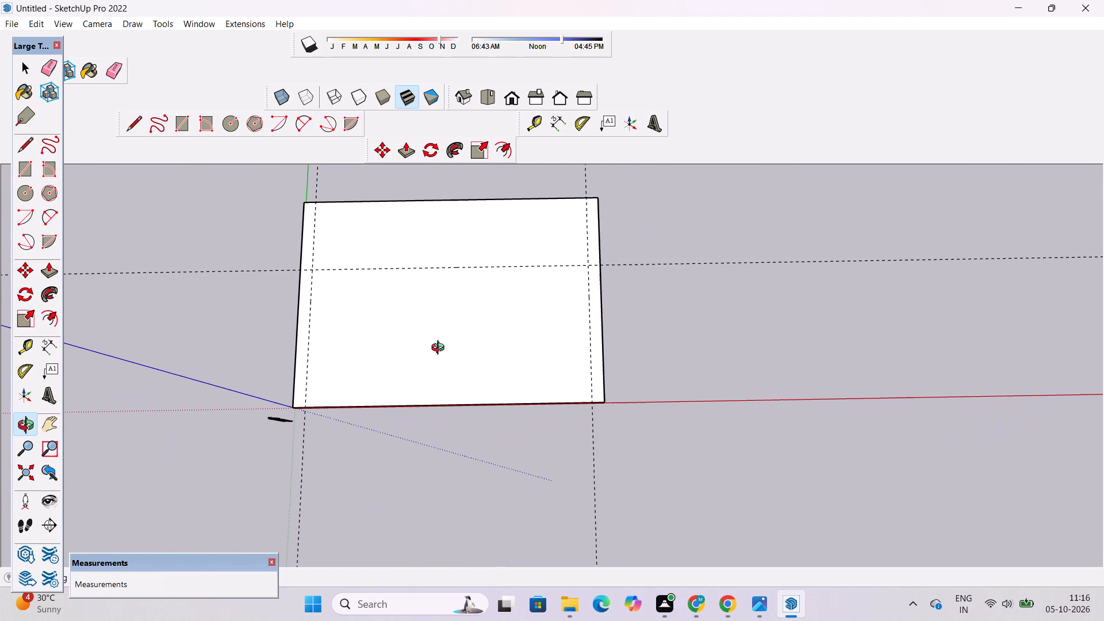
scroll(440, 349, up, 2)
scroll(440, 349, down, 4)
drag(447, 346, 454, 375)
scroll(454, 377, up, 4)
drag(450, 402, 414, 313)
scroll(403, 346, up, 5)
drag(386, 362, 444, 340)
shift+drag(445, 340, 453, 374)
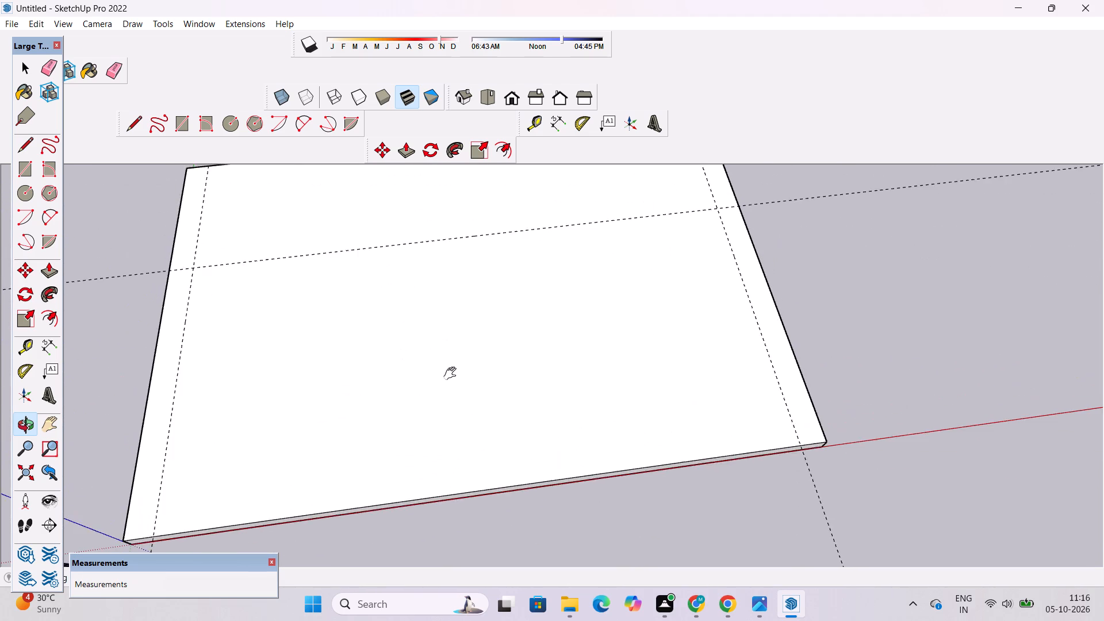
drag(453, 399, 389, 361)
scroll(389, 361, down, 3)
drag(394, 371, 406, 388)
scroll(408, 385, up, 2)
drag(408, 385, 419, 414)
drag(419, 414, 419, 403)
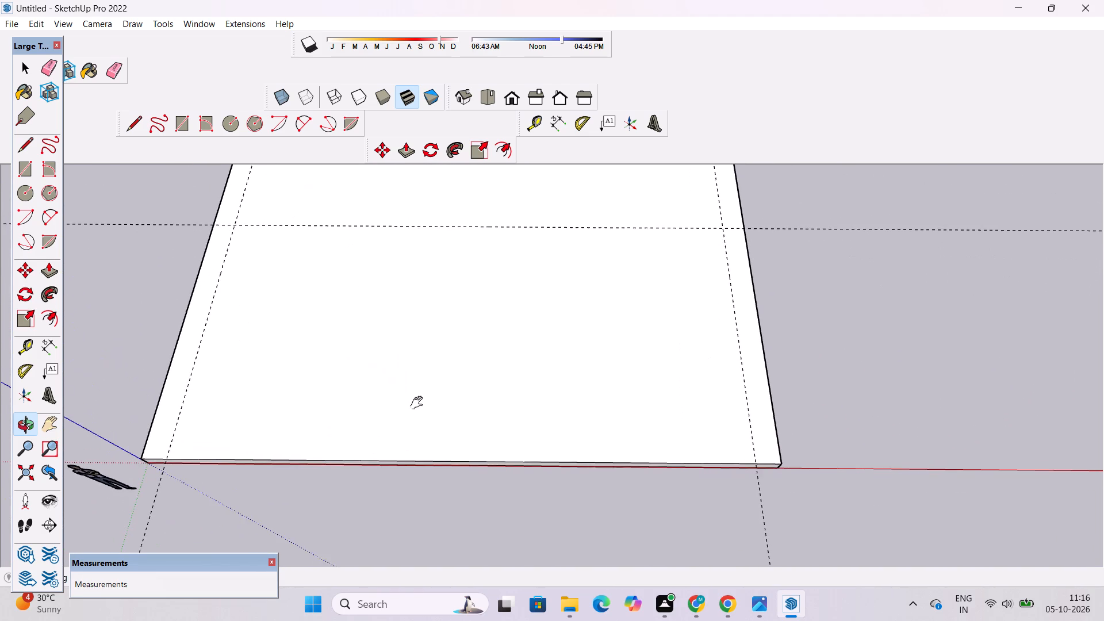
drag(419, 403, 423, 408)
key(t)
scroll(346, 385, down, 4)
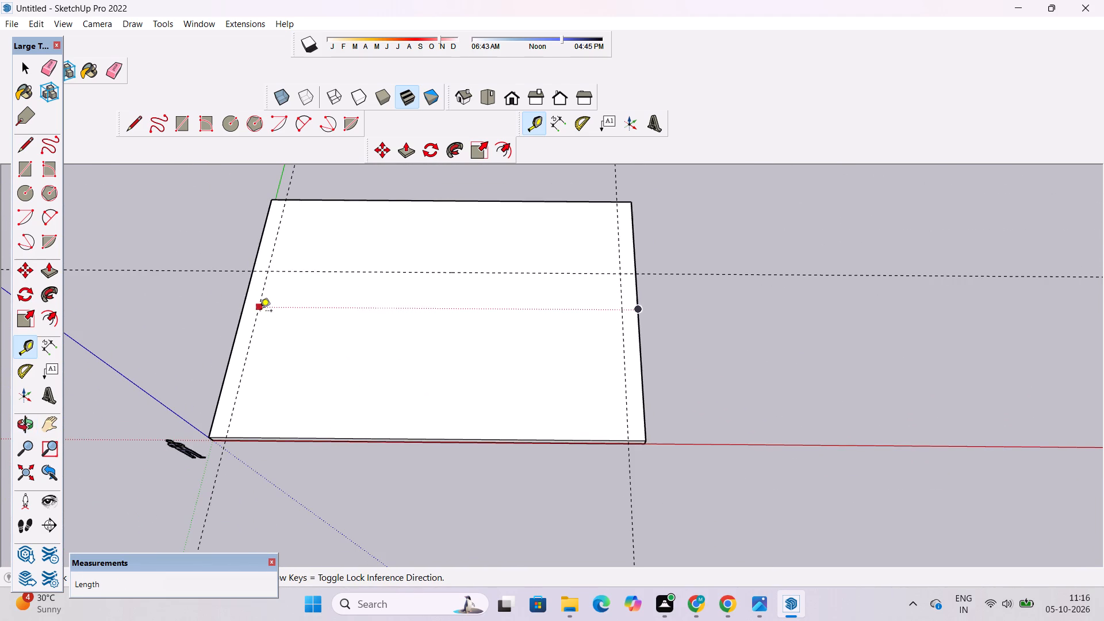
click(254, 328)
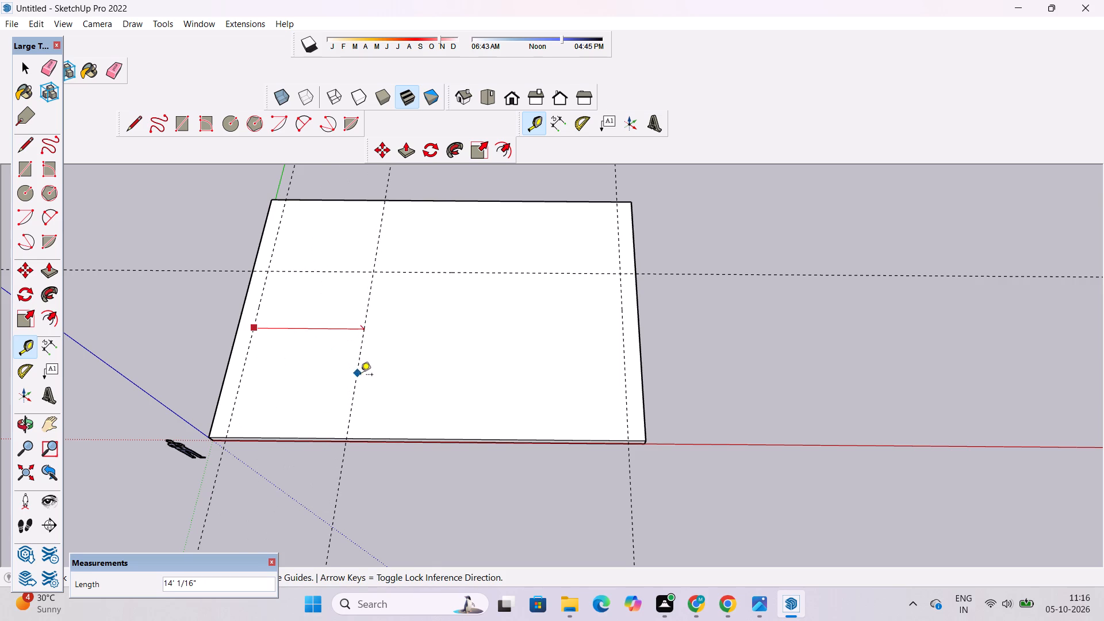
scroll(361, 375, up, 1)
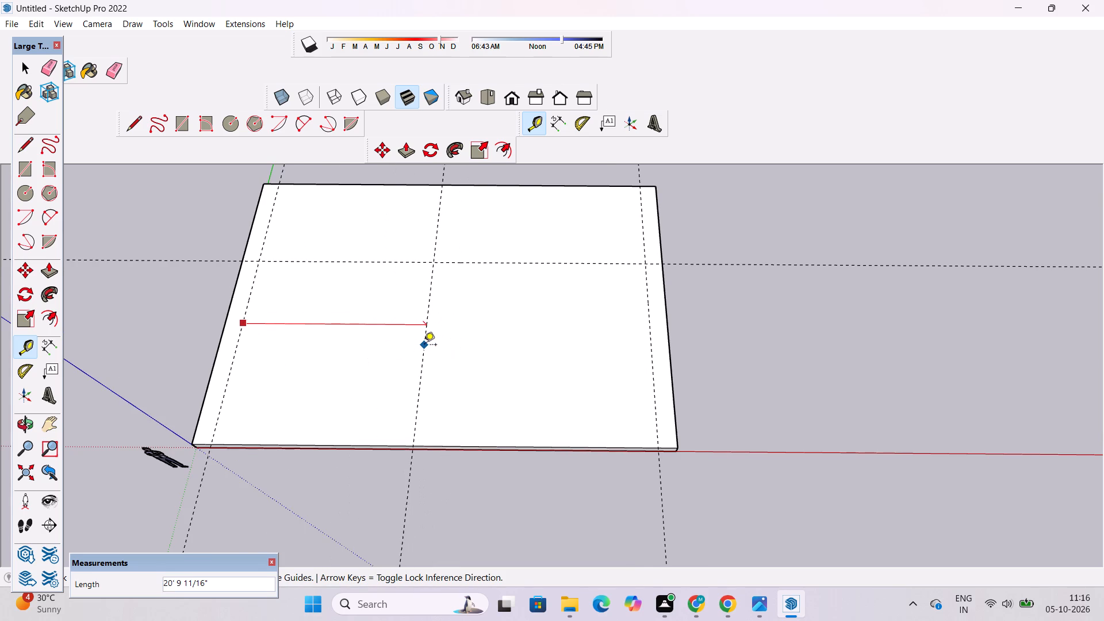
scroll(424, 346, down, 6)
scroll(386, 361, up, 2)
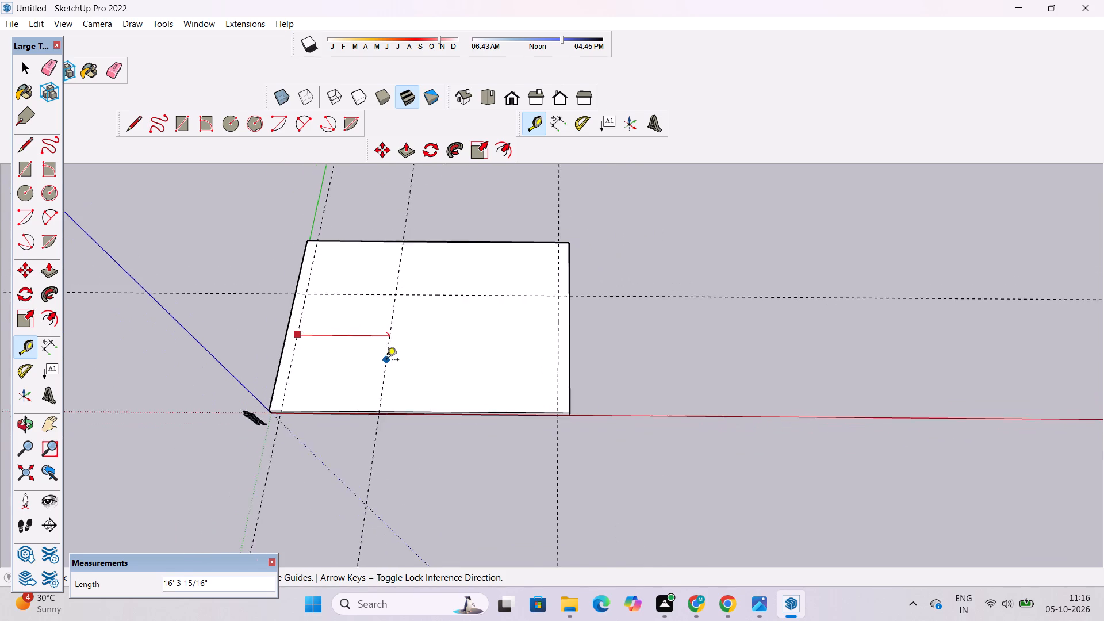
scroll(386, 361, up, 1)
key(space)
Place a Tape Measure guide line 23' from the guide beside the origin-side 35' edge, parallel to it, through the midpoint of the slab's 50' front edge.
text(t)
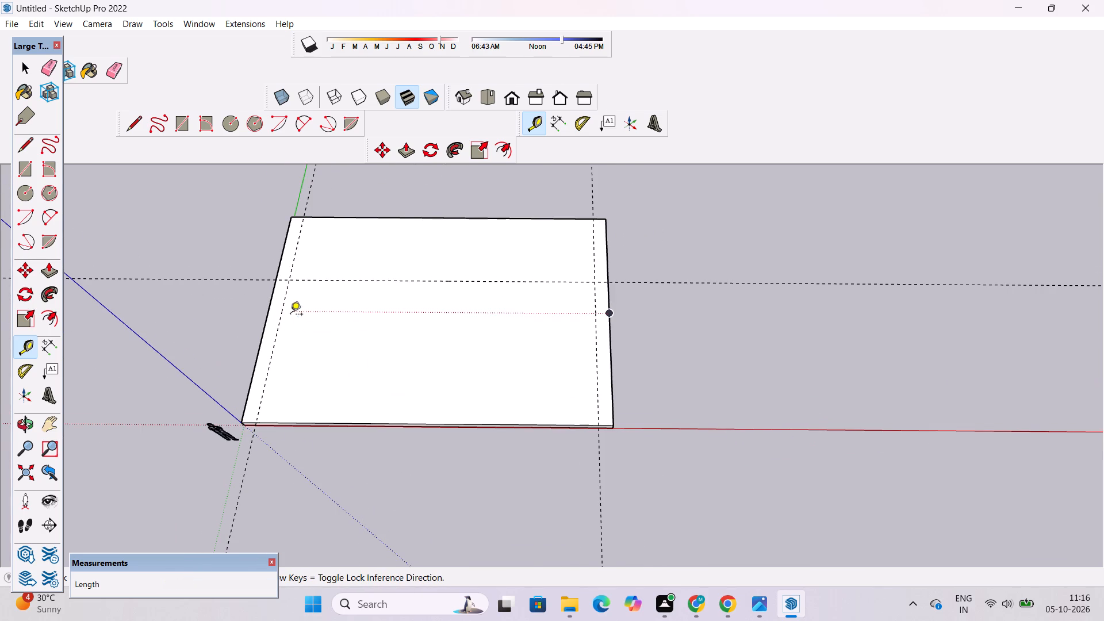
click(279, 320)
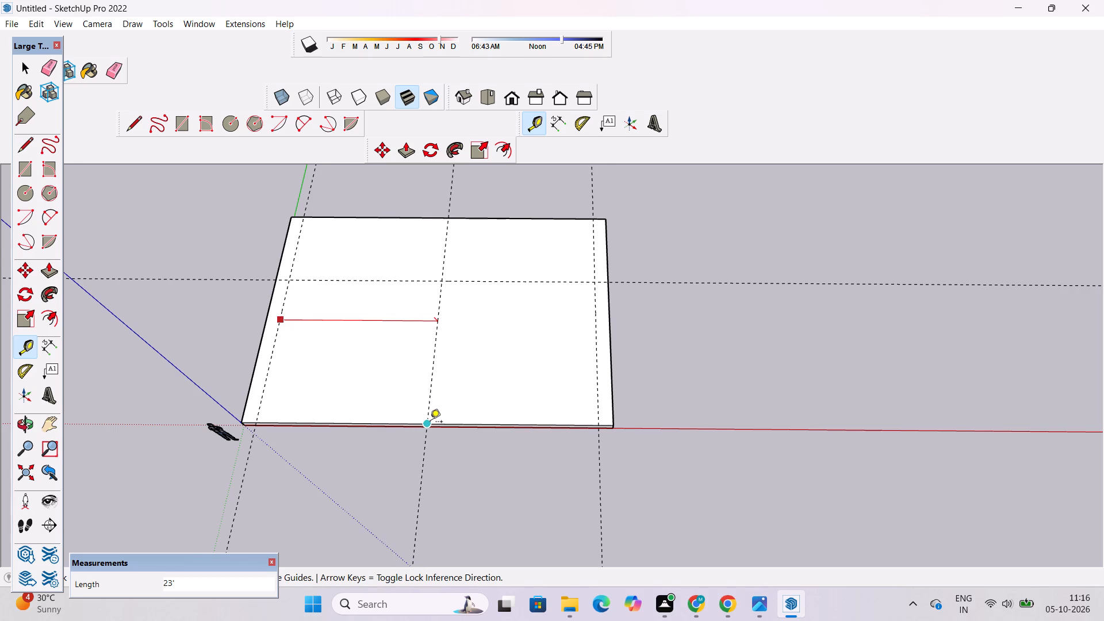
scroll(430, 423, up, 1)
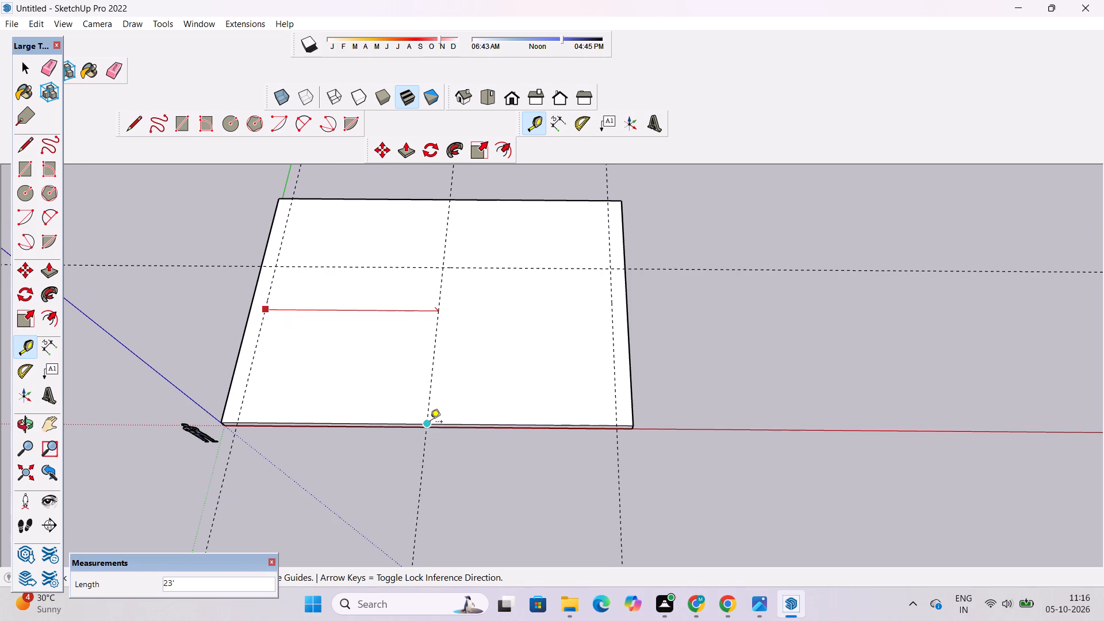
click(430, 423)
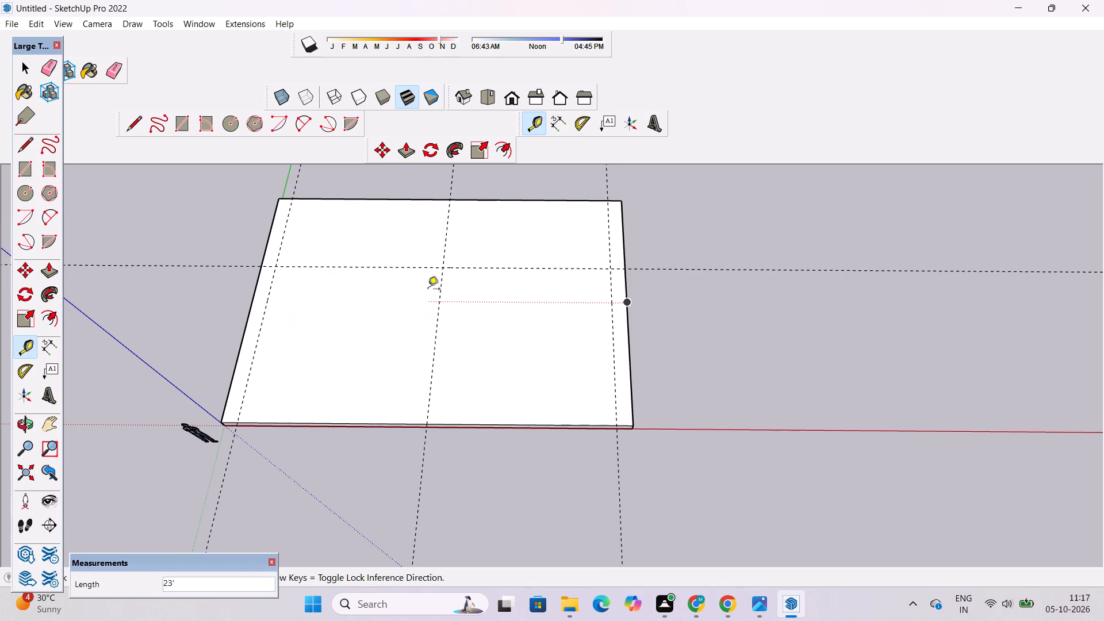
Place a parallel Tape Measure guide line 4' from the slab's central guide line, on the side away from the origin.
click(442, 285)
scroll(485, 286, up, 2)
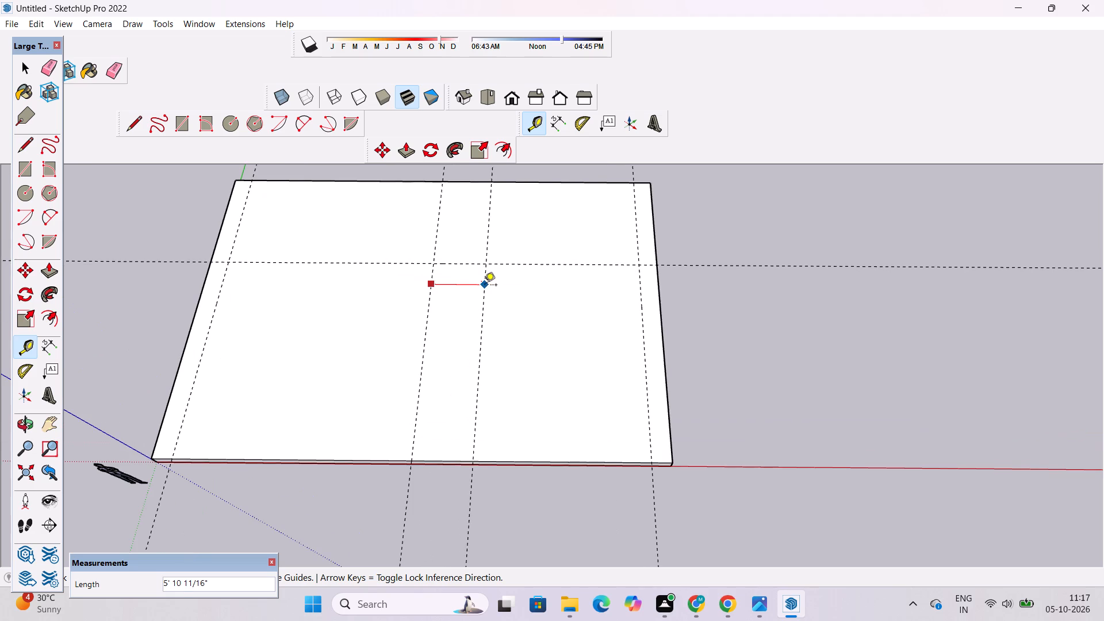
text(4')
key(Return)
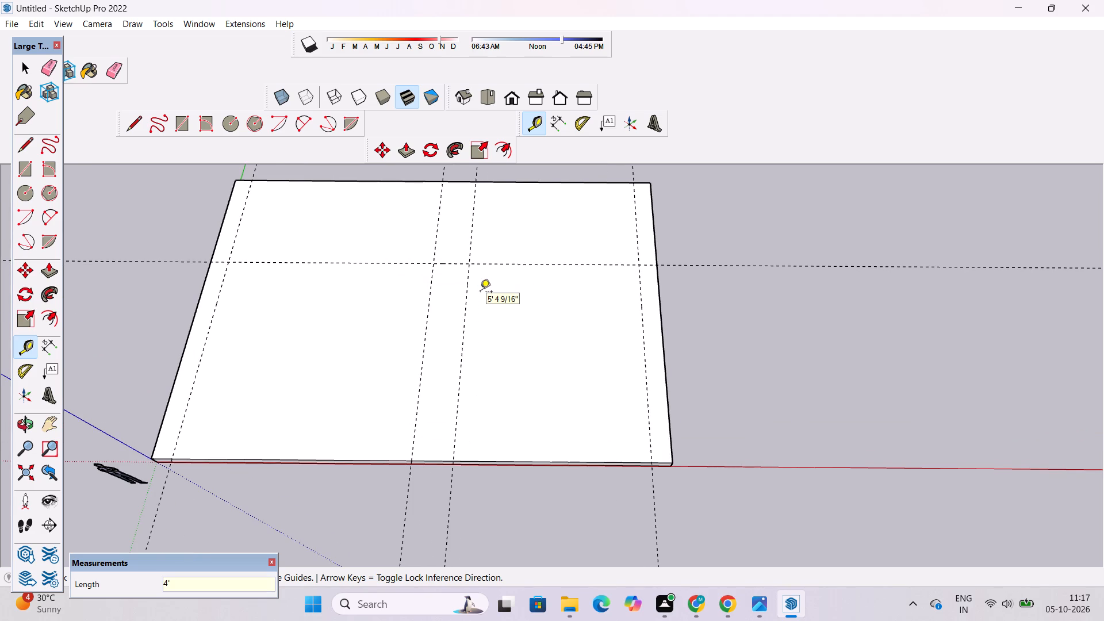
Examine the slab's top face, front edge and guide line layout from several angles and distances.
scroll(439, 361, down, 5)
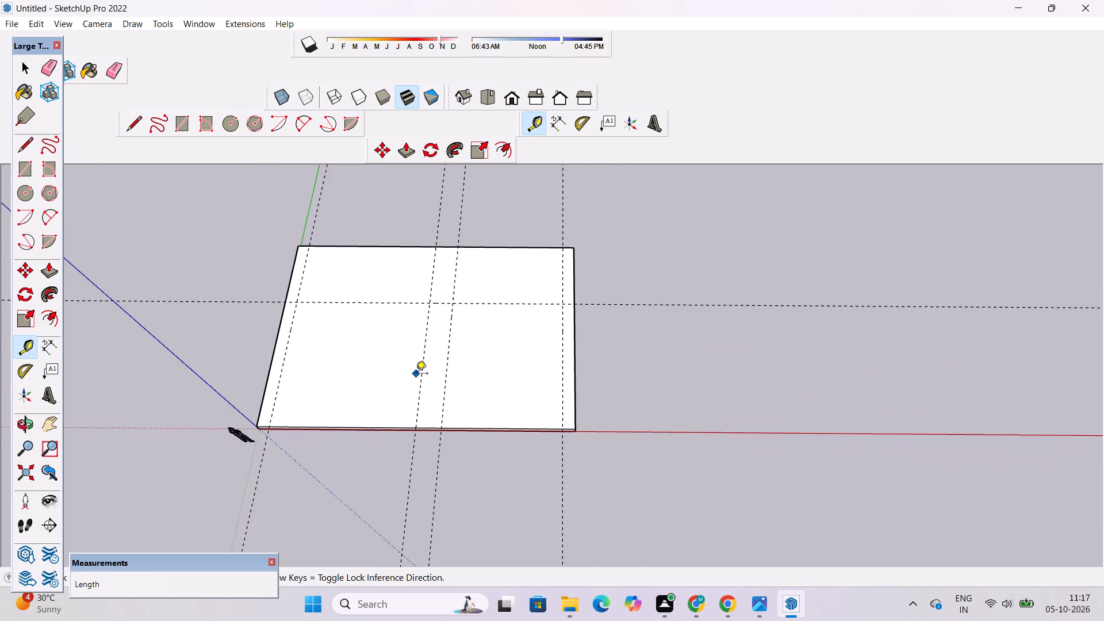
scroll(416, 374, up, 2)
key(o)
scroll(420, 388, down, 3)
drag(440, 442, 439, 289)
drag(434, 358, 450, 439)
scroll(447, 428, up, 3)
drag(442, 511, 430, 279)
drag(428, 302, 455, 425)
scroll(451, 365, down, 4)
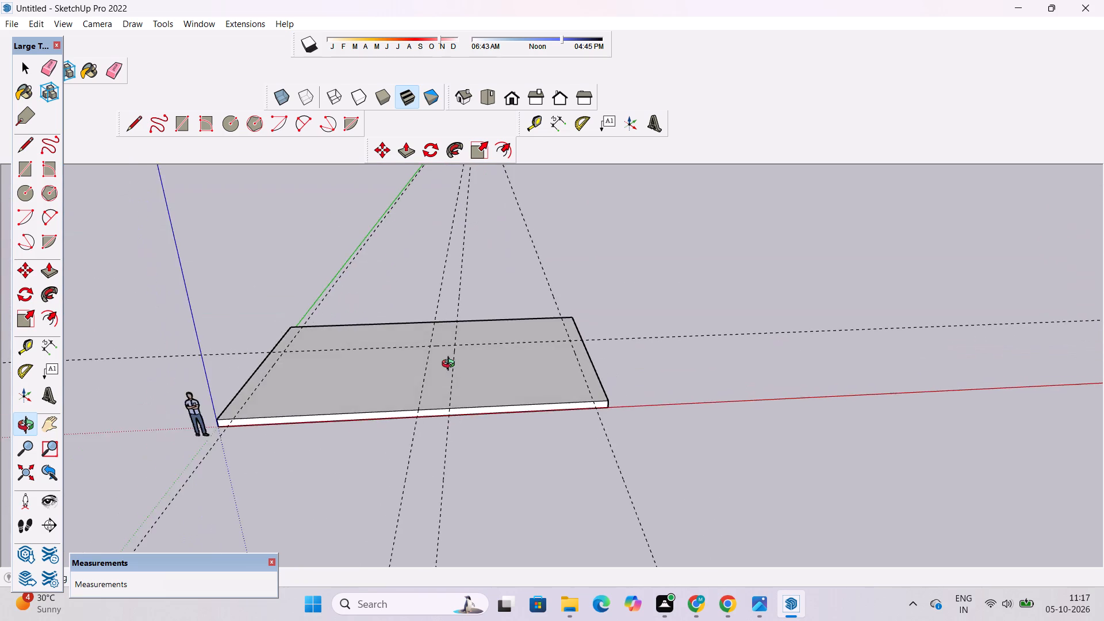
drag(324, 457, 598, 371)
drag(711, 359, 363, 423)
scroll(371, 409, down, 2)
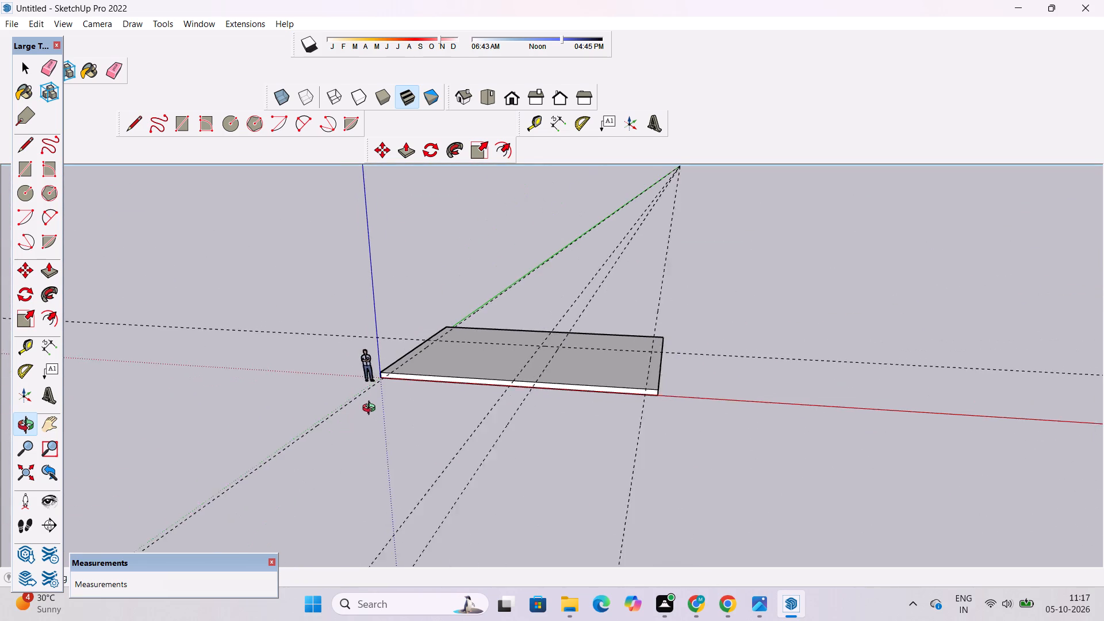
scroll(371, 409, down, 4)
drag(419, 399, 500, 198)
drag(524, 326, 531, 499)
shift+drag(512, 376, 513, 422)
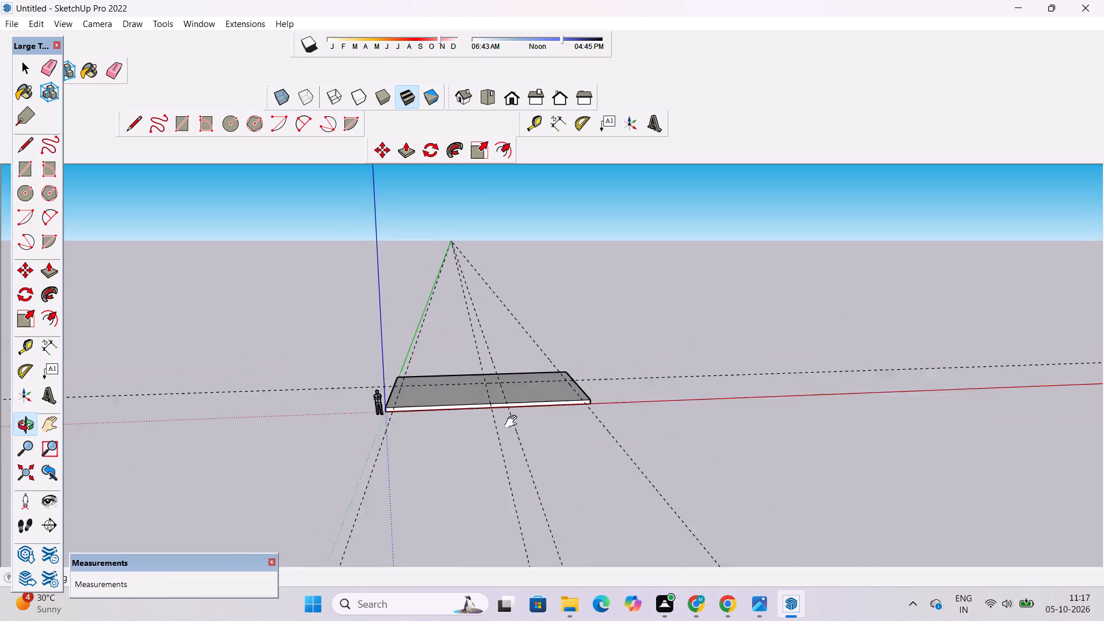
shift+drag(513, 422, 513, 443)
scroll(509, 432, up, 2)
drag(513, 426, 513, 446)
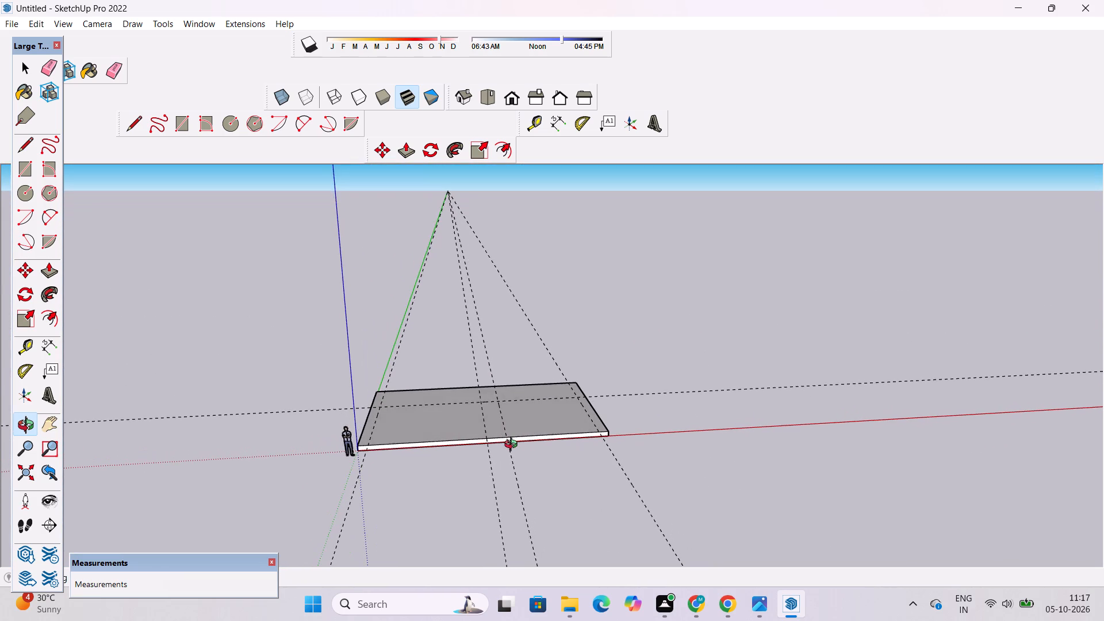
scroll(513, 442, down, 3)
shift+drag(514, 434, 507, 444)
shift+drag(507, 476, 507, 433)
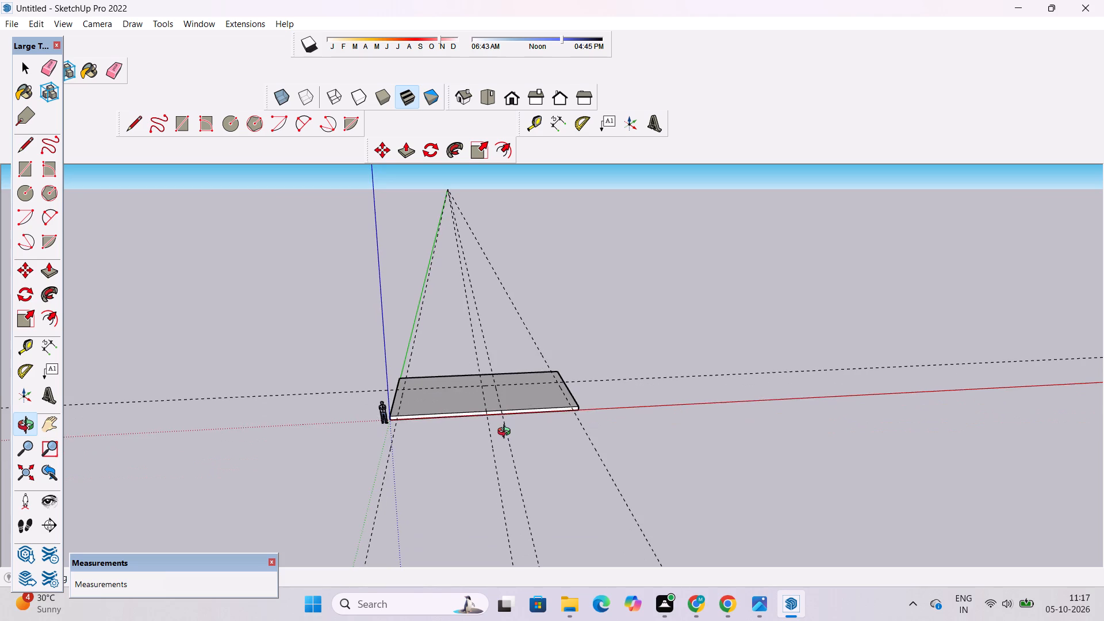
drag(507, 433, 507, 457)
scroll(507, 452, up, 4)
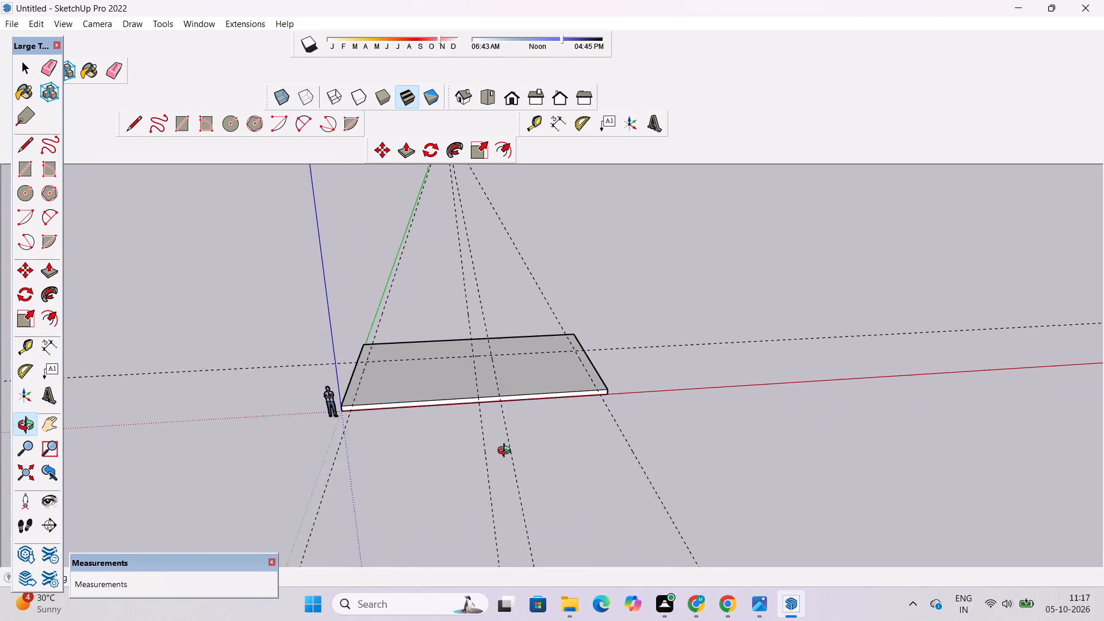
scroll(507, 452, up, 1)
drag(519, 375, 516, 420)
shift+scroll(499, 405, up, 1)
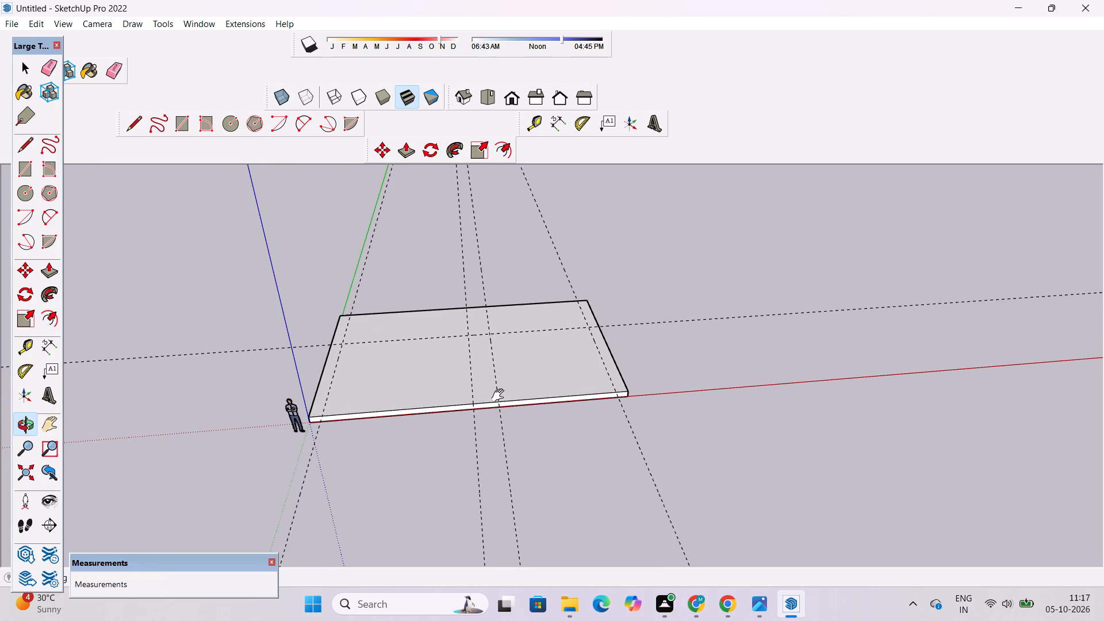
shift+drag(500, 396, 495, 417)
scroll(495, 417, up, 1)
drag(688, 387, 536, 415)
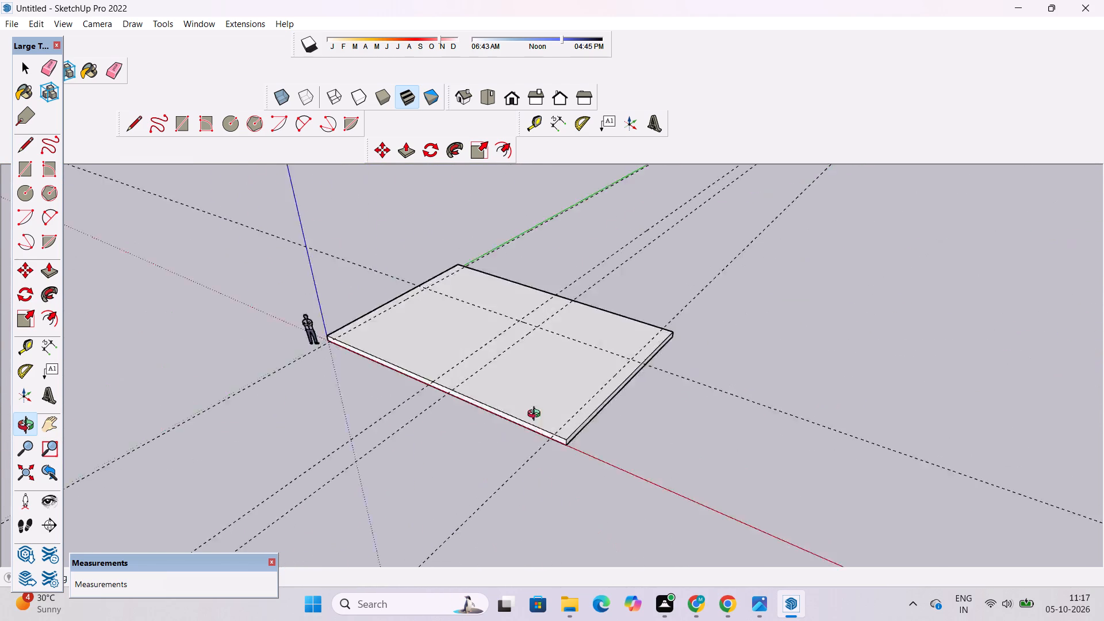
drag(536, 415, 786, 367)
drag(348, 434, 542, 417)
drag(558, 412, 487, 450)
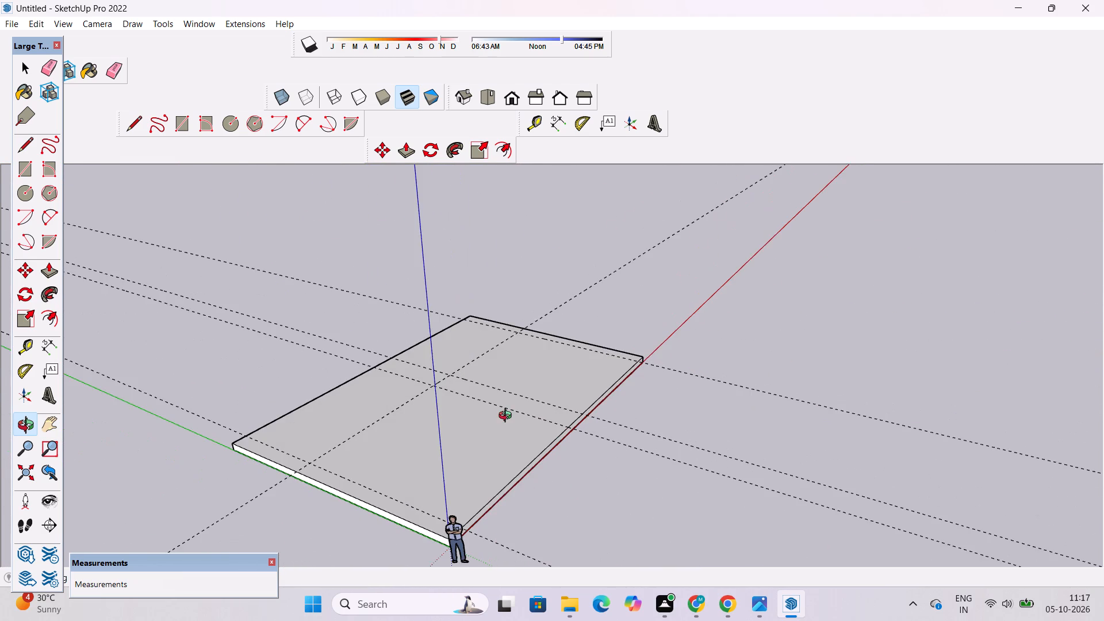
scroll(508, 417, down, 3)
shift+drag(562, 393, 543, 411)
drag(523, 421, 361, 460)
scroll(495, 394, up, 4)
shift+drag(596, 390, 590, 390)
drag(594, 390, 527, 405)
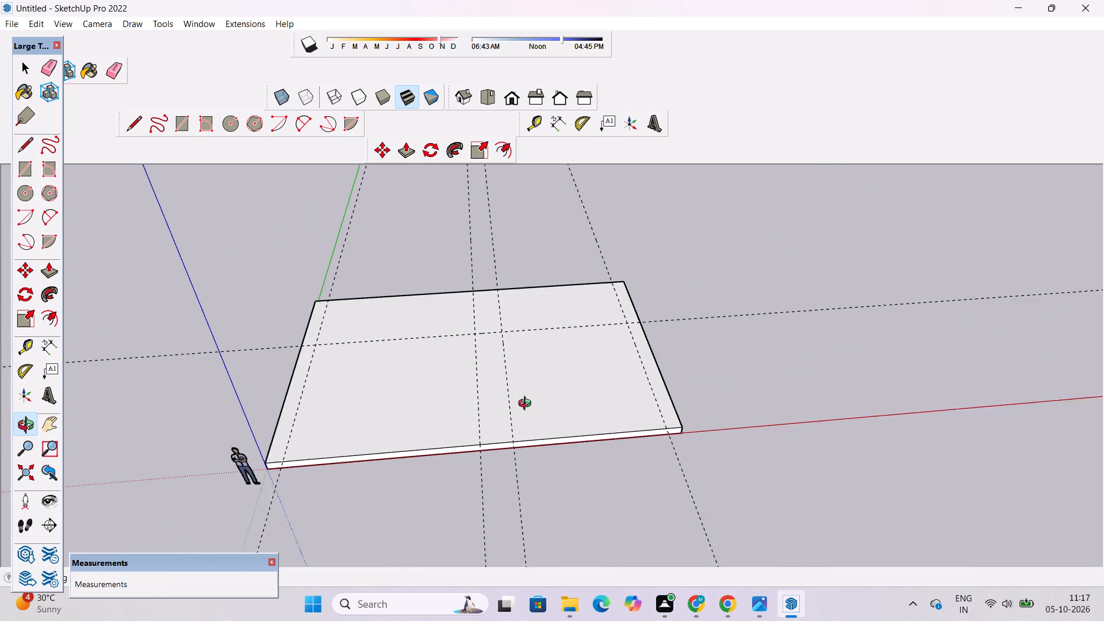
drag(527, 405, 526, 405)
scroll(515, 399, up, 2)
shift+drag(515, 399, 515, 408)
drag(526, 453, 503, 469)
scroll(499, 473, up, 1)
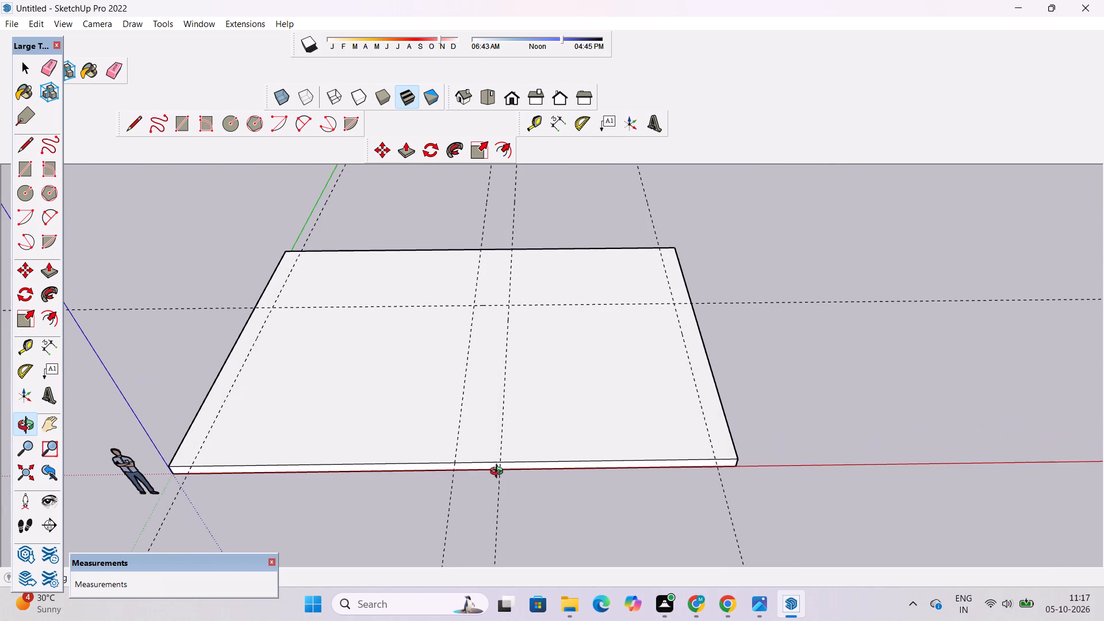
shift+drag(498, 474, 541, 396)
shift+drag(541, 404, 537, 475)
drag(517, 481, 545, 433)
scroll(545, 433, down, 4)
drag(558, 426, 601, 536)
scroll(246, 429, up, 3)
drag(210, 456, 228, 440)
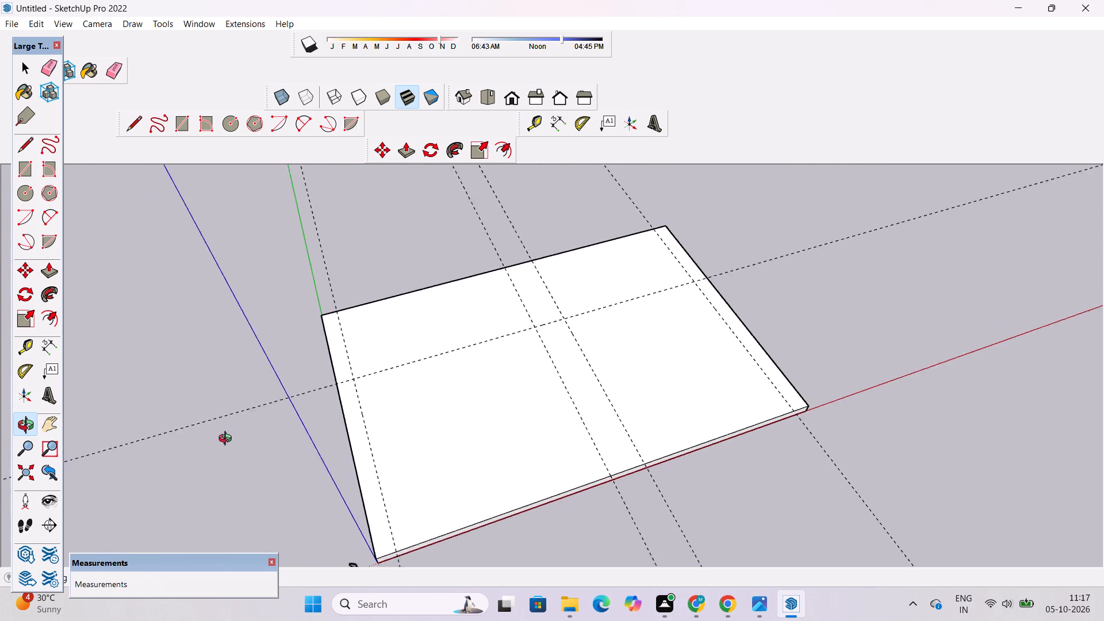
drag(228, 440, 255, 339)
drag(561, 451, 328, 501)
shift+drag(343, 488, 376, 386)
drag(367, 393, 541, 423)
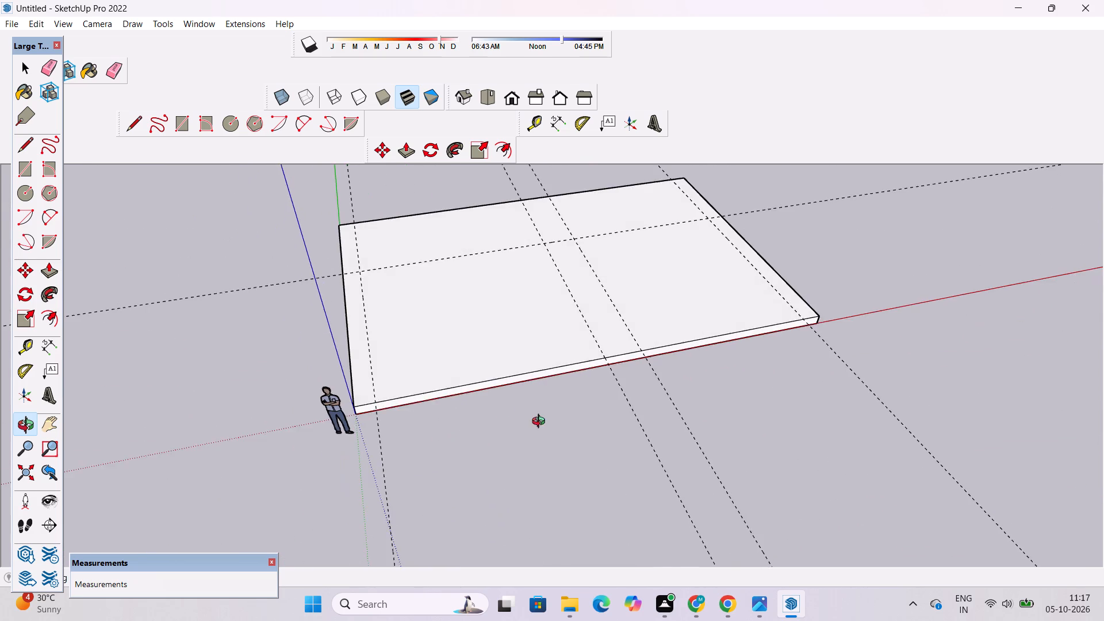
shift+drag(541, 415, 541, 481)
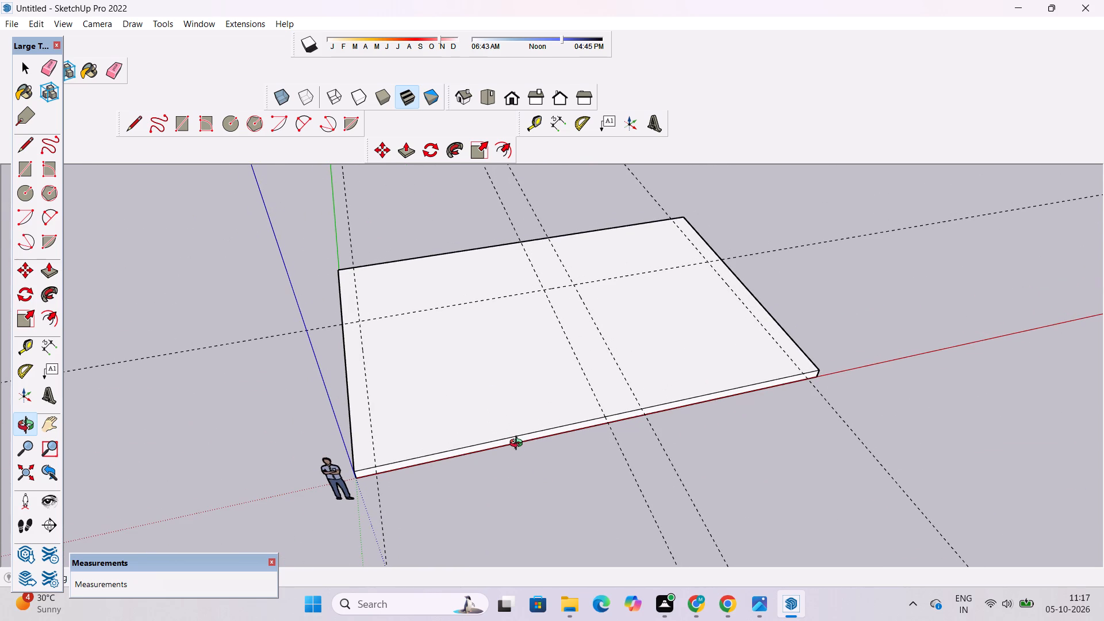
shift+drag(519, 434, 509, 449)
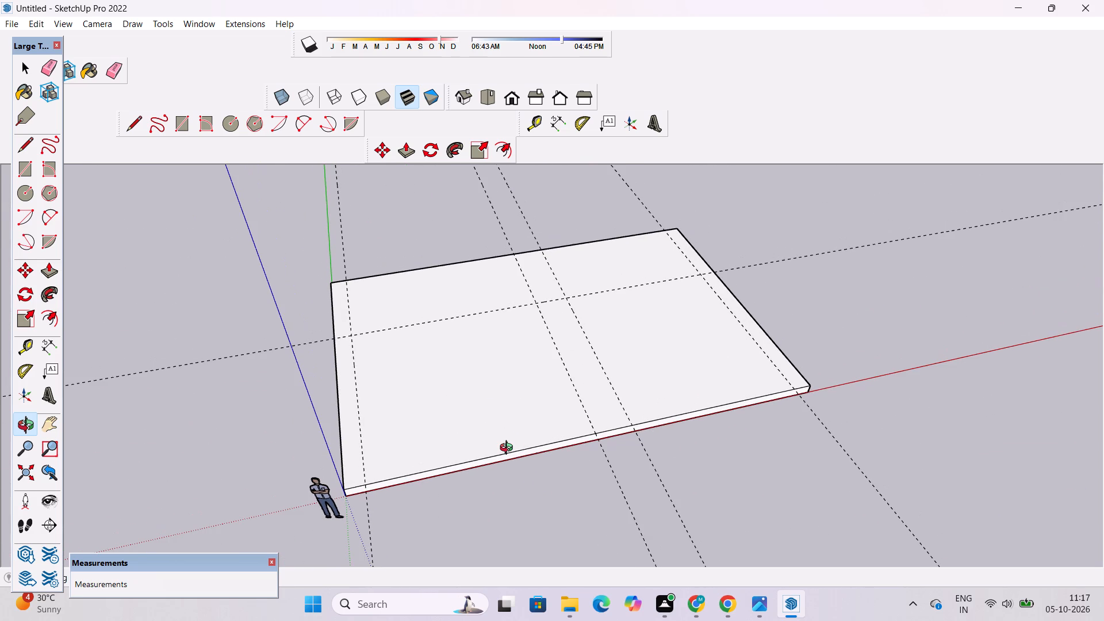
scroll(501, 427, up, 1)
shift+drag(551, 412, 504, 436)
drag(559, 443, 485, 385)
scroll(484, 385, down, 4)
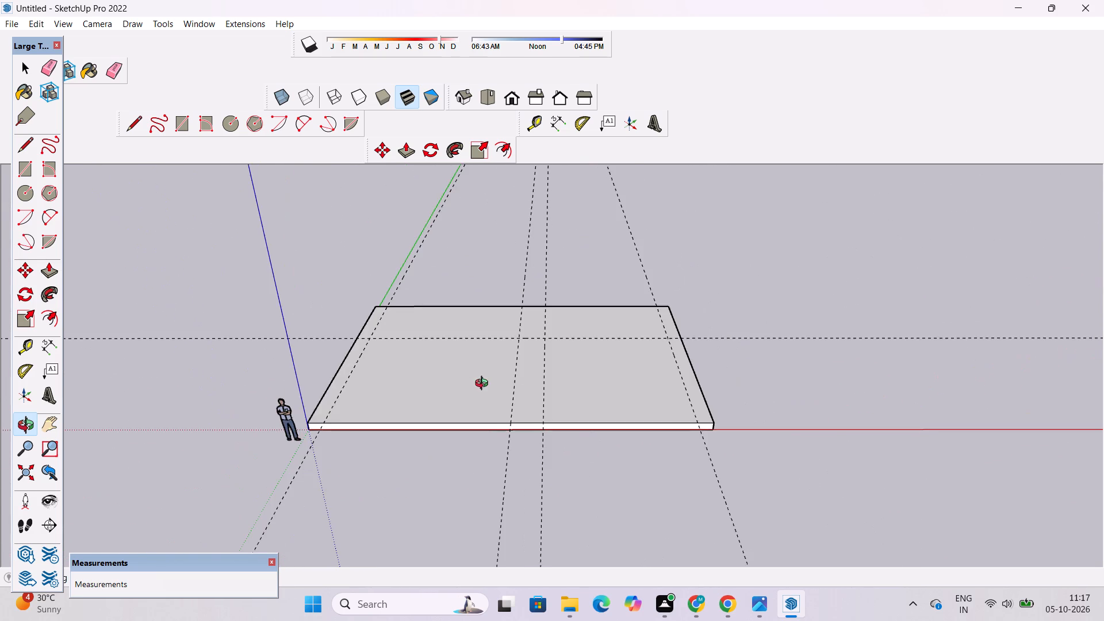
drag(553, 332, 576, 450)
shift+drag(543, 356, 538, 382)
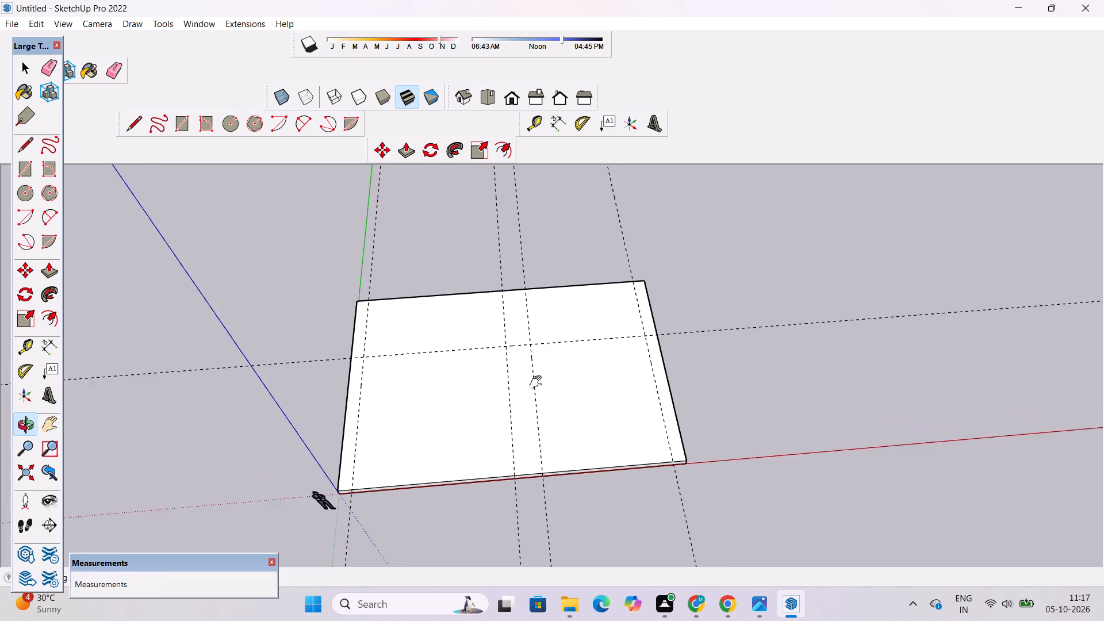
shift+drag(538, 382, 529, 413)
drag(529, 413, 469, 369)
shift+drag(469, 369, 465, 381)
Copy the slab's top face with its edges from its origin-side front corner to a clear spot beyond the slab along the red axis.
key(space)
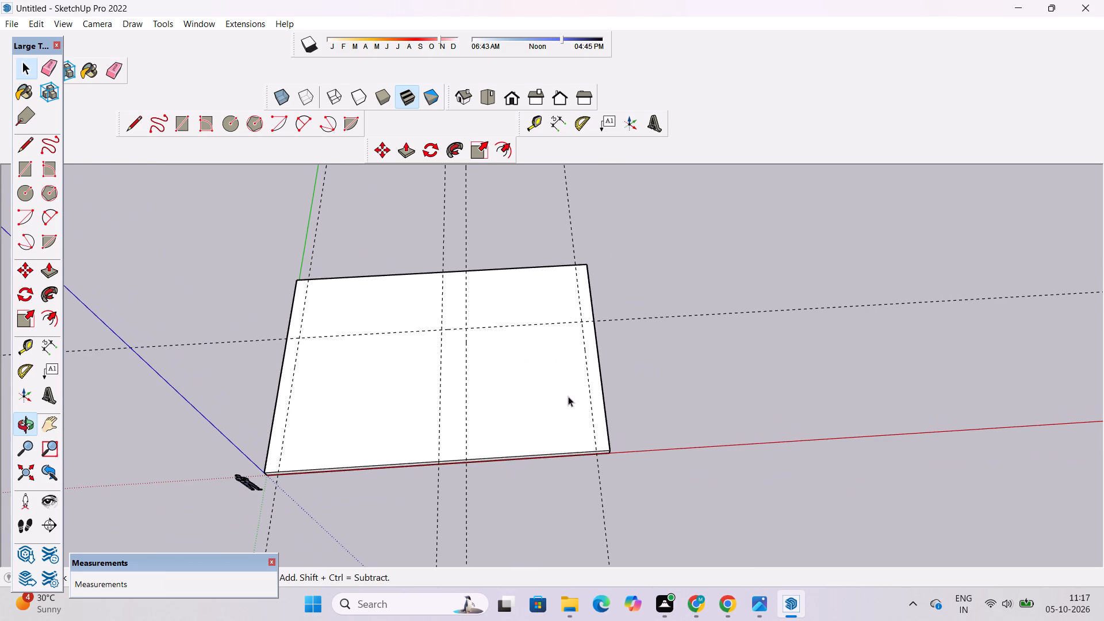
double_click(562, 396)
key(m)
scroll(373, 385, up, 2)
scroll(245, 409, down, 6)
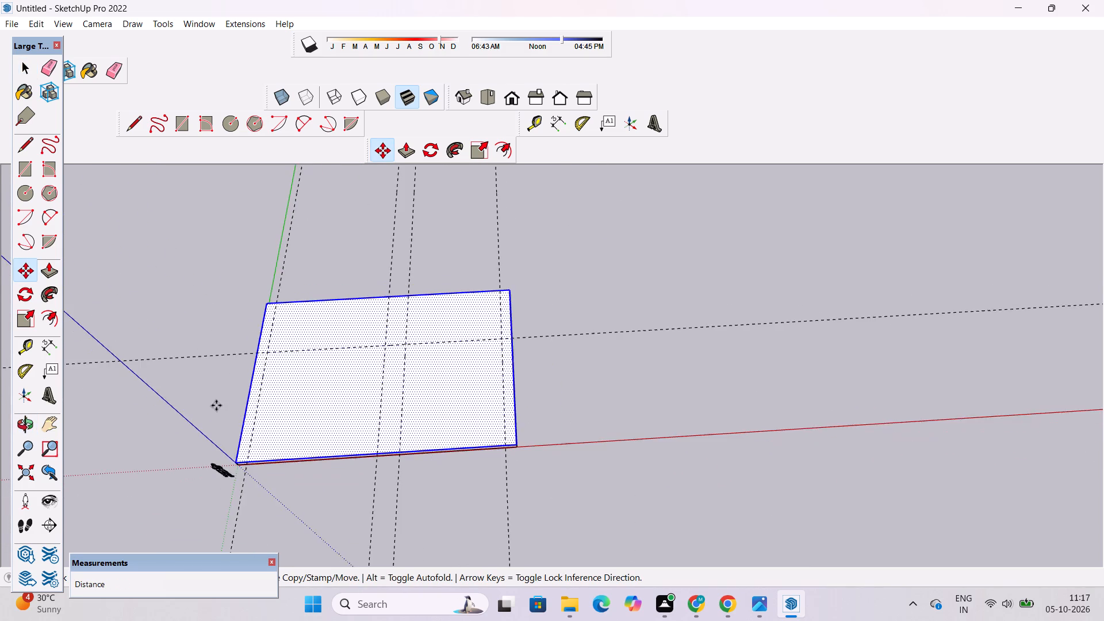
scroll(221, 481, up, 5)
click(243, 453)
scroll(232, 444, down, 6)
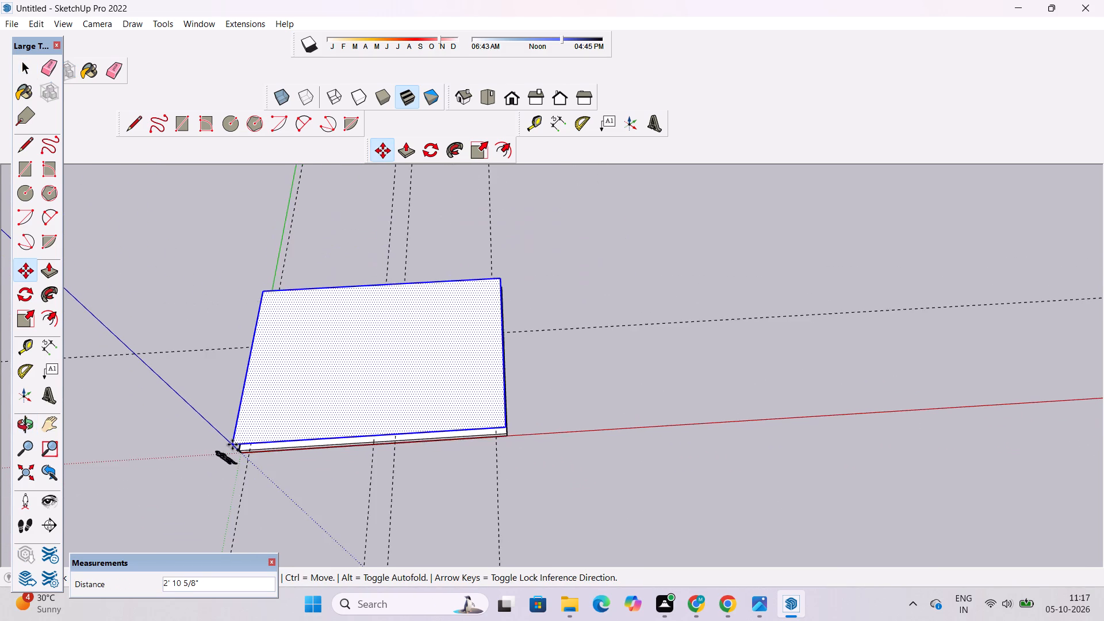
scroll(232, 444, down, 3)
click(612, 427)
key(space)
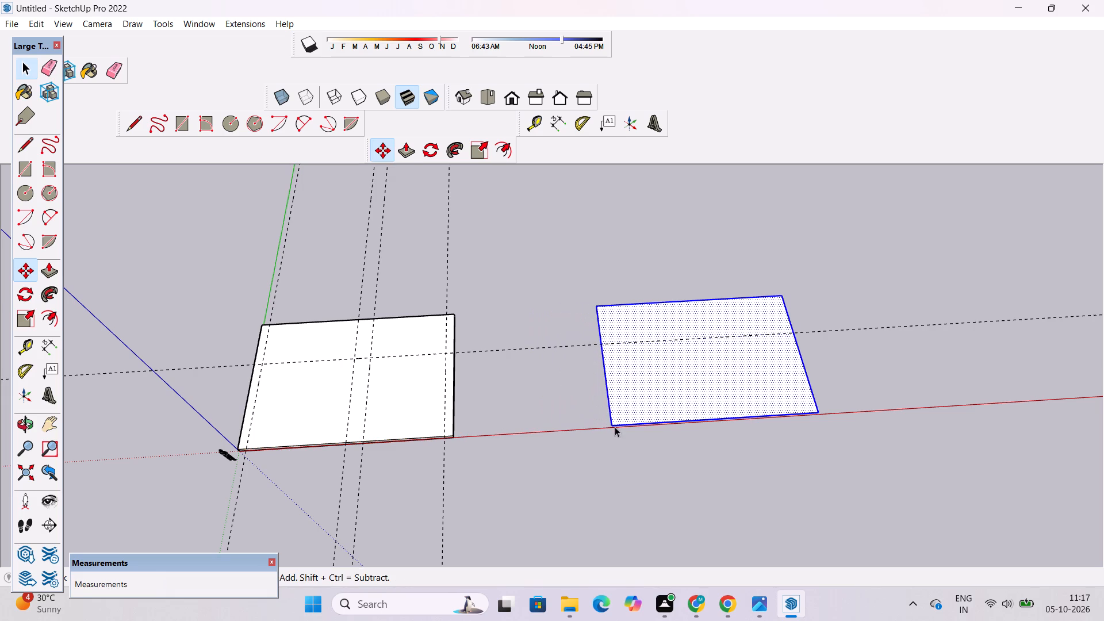
click(555, 415)
Examine the original slab, its guide lines and the copied face beside it from high and low angles.
key(o)
scroll(371, 459, up, 2)
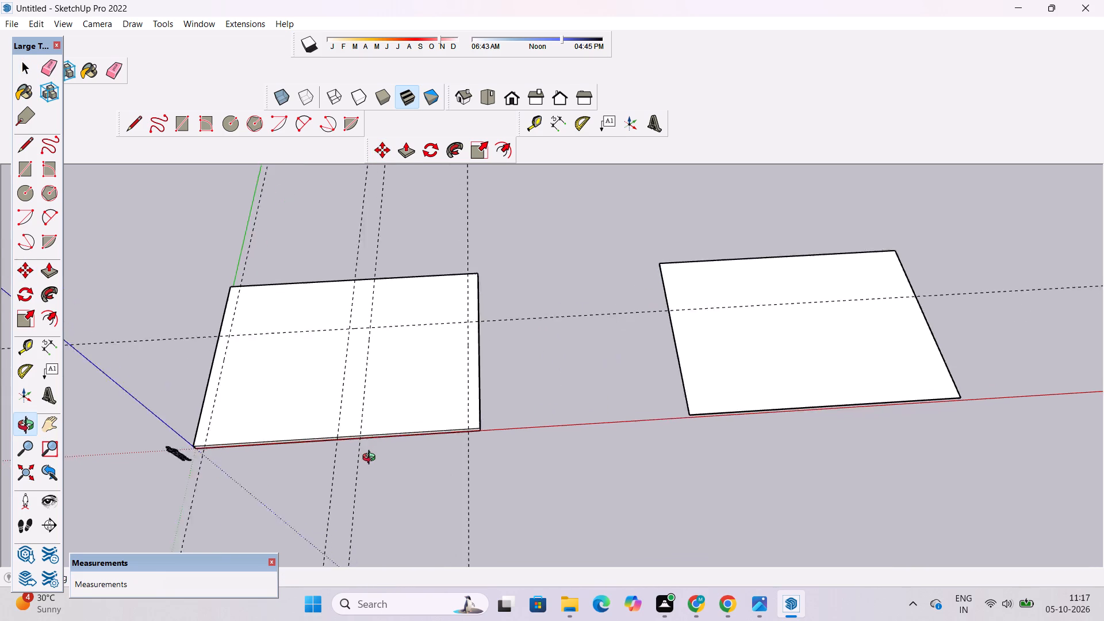
scroll(371, 459, up, 3)
shift+drag(303, 448, 453, 430)
drag(465, 469, 445, 254)
drag(450, 278, 502, 544)
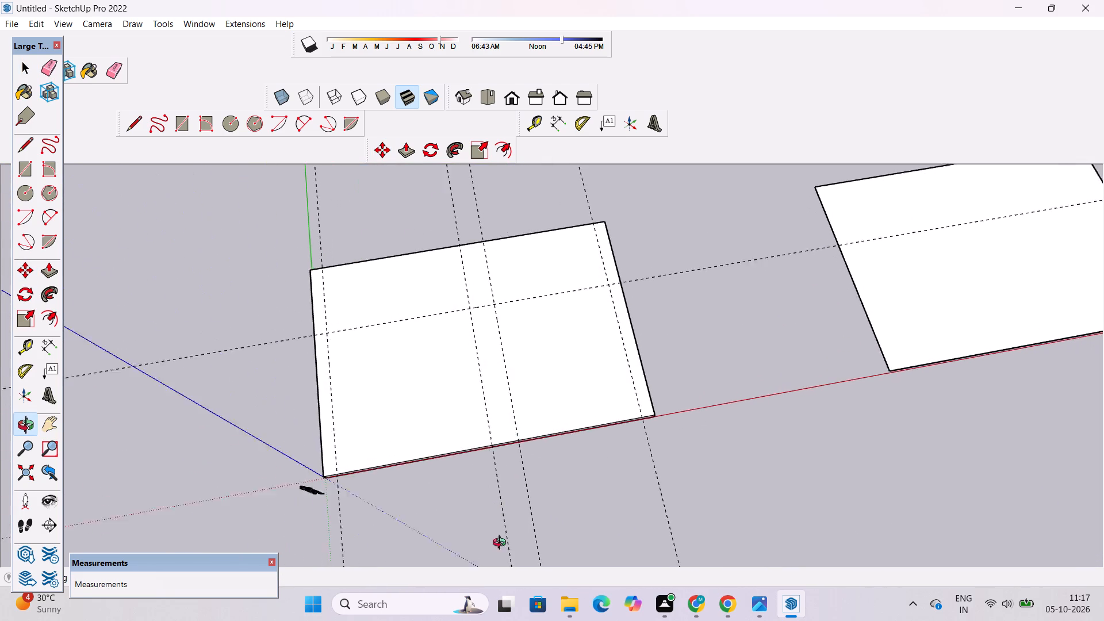
drag(502, 544, 503, 557)
scroll(309, 372, down, 7)
scroll(421, 458, up, 5)
drag(466, 467, 423, 210)
scroll(451, 323, up, 5)
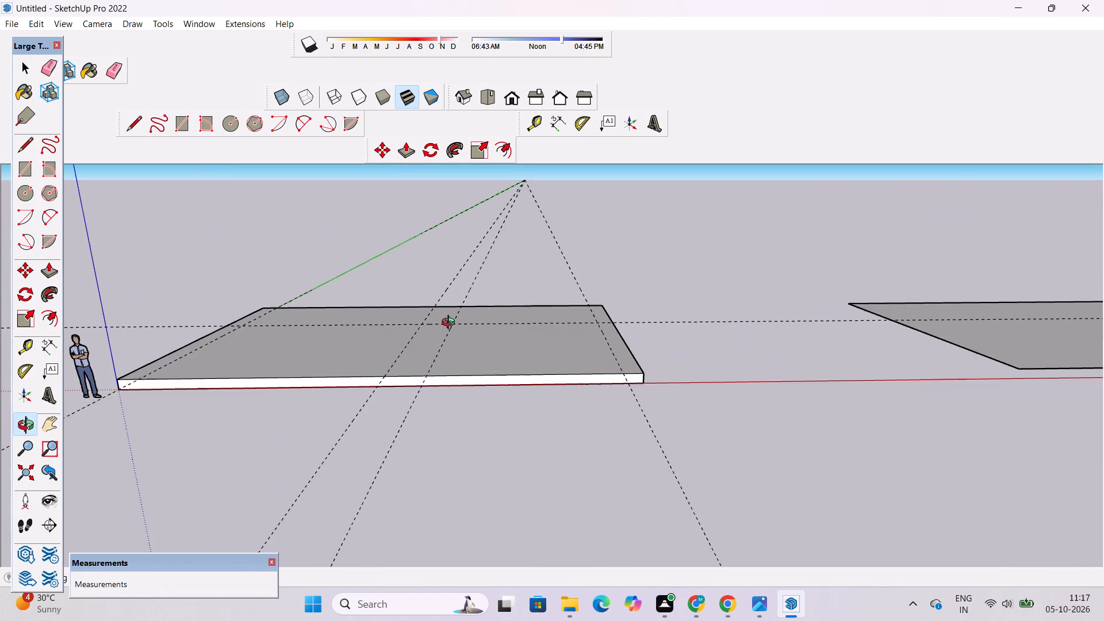
Examine the slab, its guide lines and the copied face beside it from several angles and distances.
drag(756, 366, 873, 404)
scroll(310, 332, down, 2)
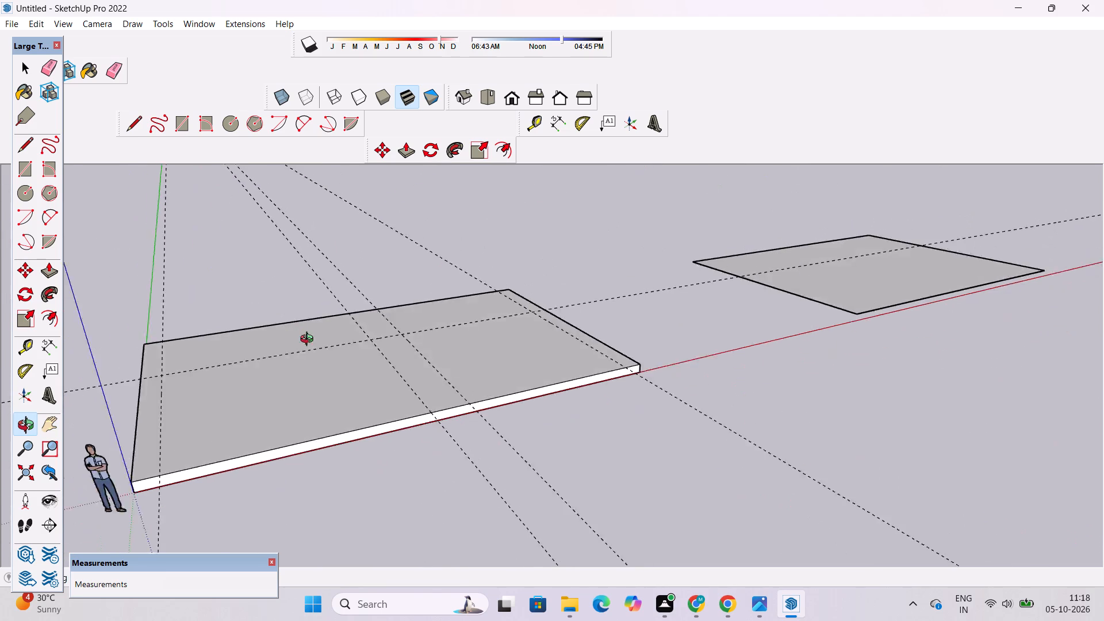
scroll(309, 340, down, 3)
drag(622, 361, 466, 372)
scroll(454, 367, down, 6)
shift+drag(457, 352, 457, 364)
scroll(457, 372, up, 2)
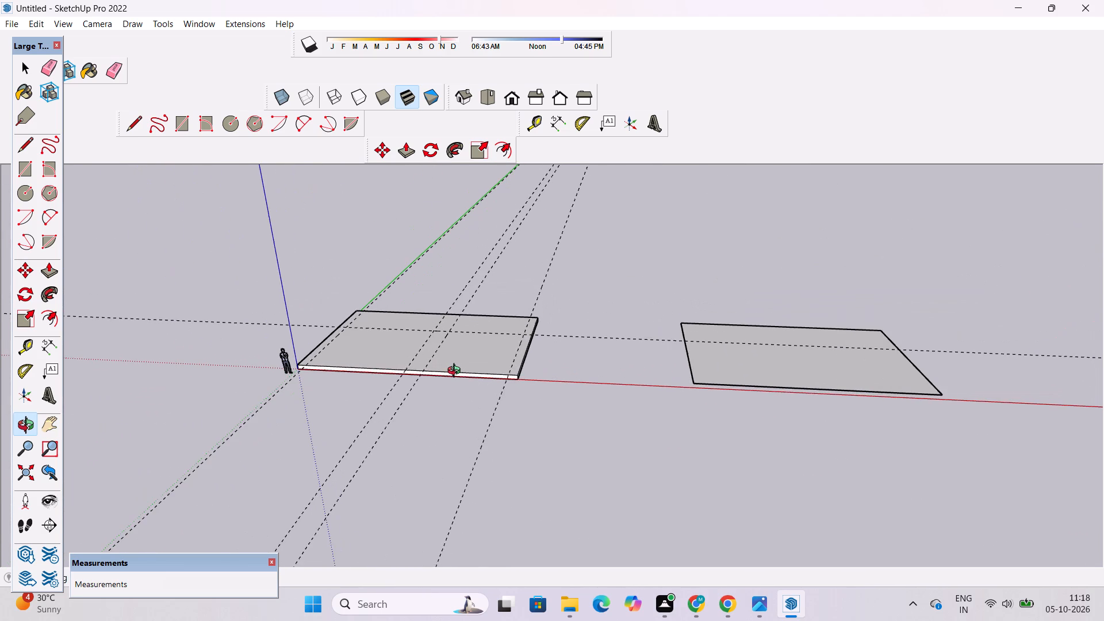
drag(457, 372, 457, 379)
scroll(456, 378, up, 3)
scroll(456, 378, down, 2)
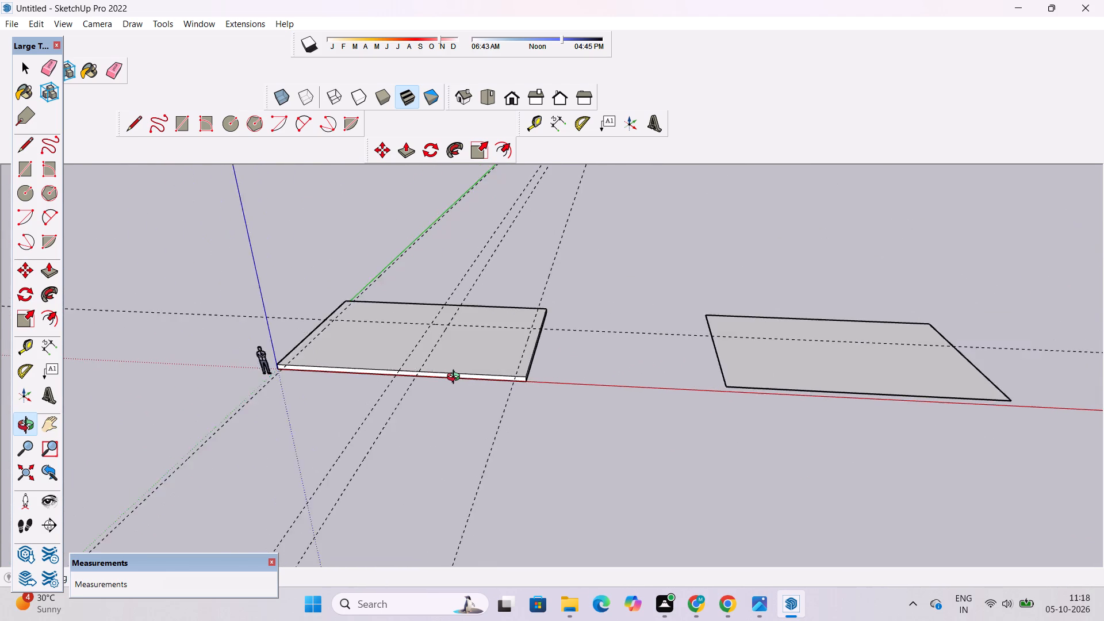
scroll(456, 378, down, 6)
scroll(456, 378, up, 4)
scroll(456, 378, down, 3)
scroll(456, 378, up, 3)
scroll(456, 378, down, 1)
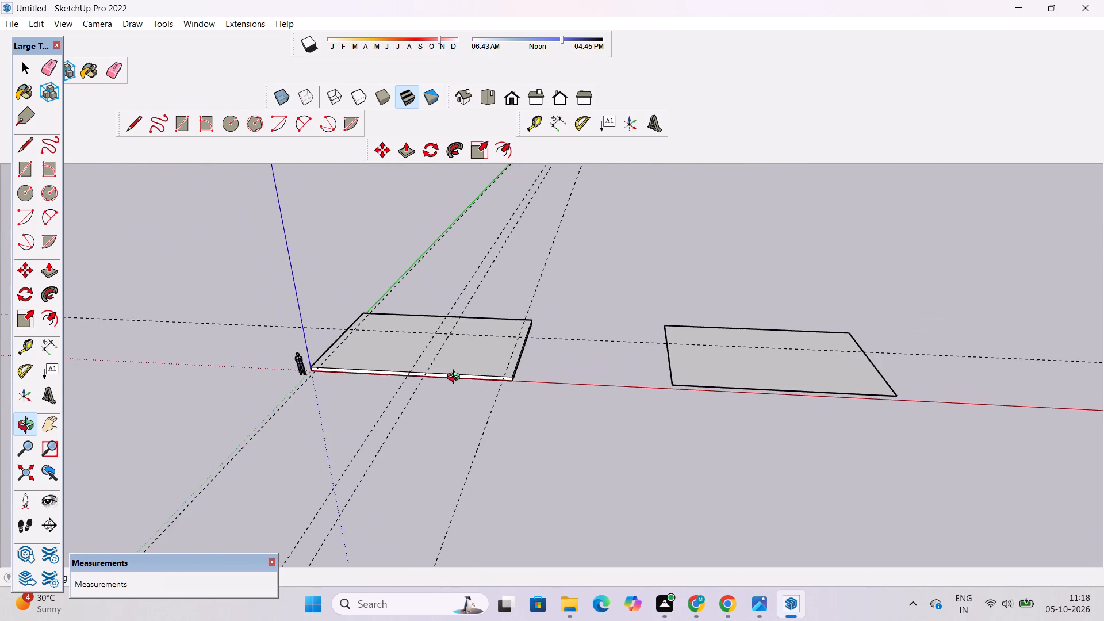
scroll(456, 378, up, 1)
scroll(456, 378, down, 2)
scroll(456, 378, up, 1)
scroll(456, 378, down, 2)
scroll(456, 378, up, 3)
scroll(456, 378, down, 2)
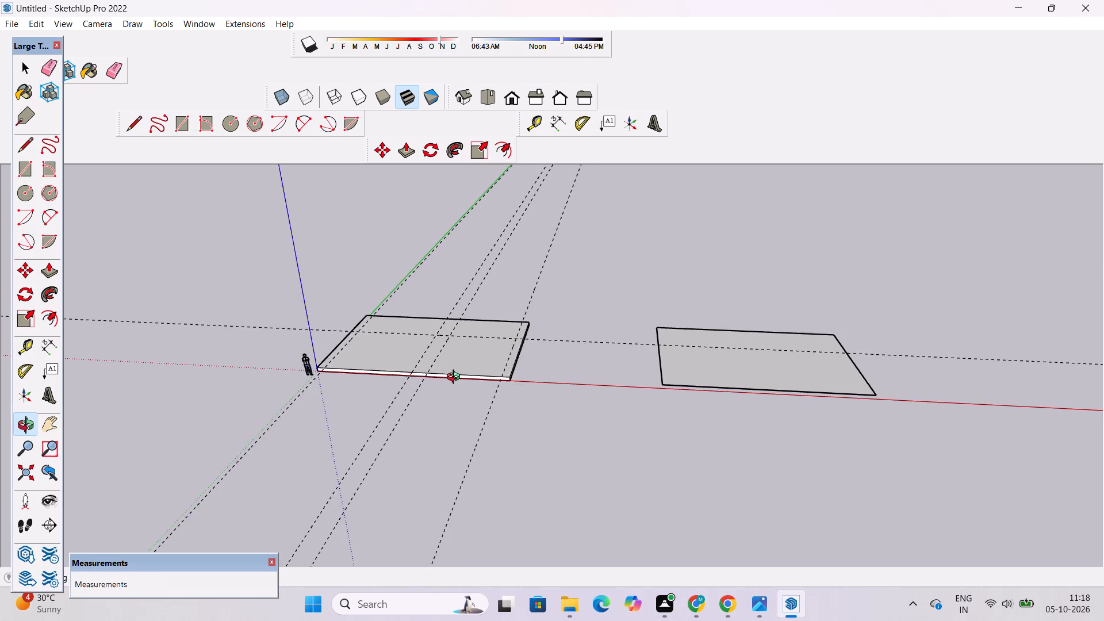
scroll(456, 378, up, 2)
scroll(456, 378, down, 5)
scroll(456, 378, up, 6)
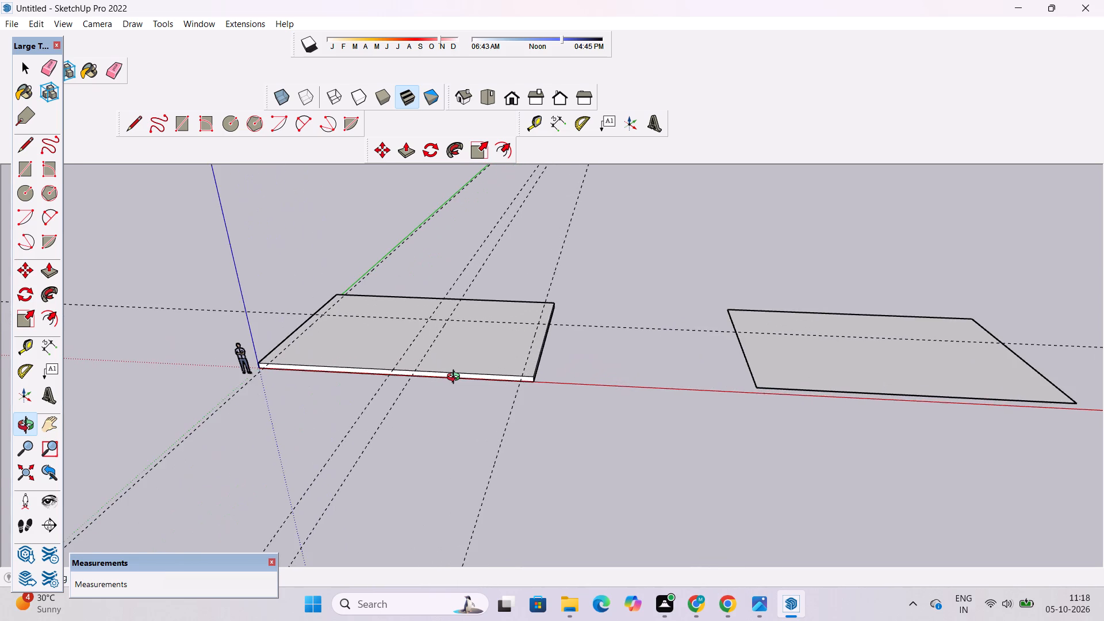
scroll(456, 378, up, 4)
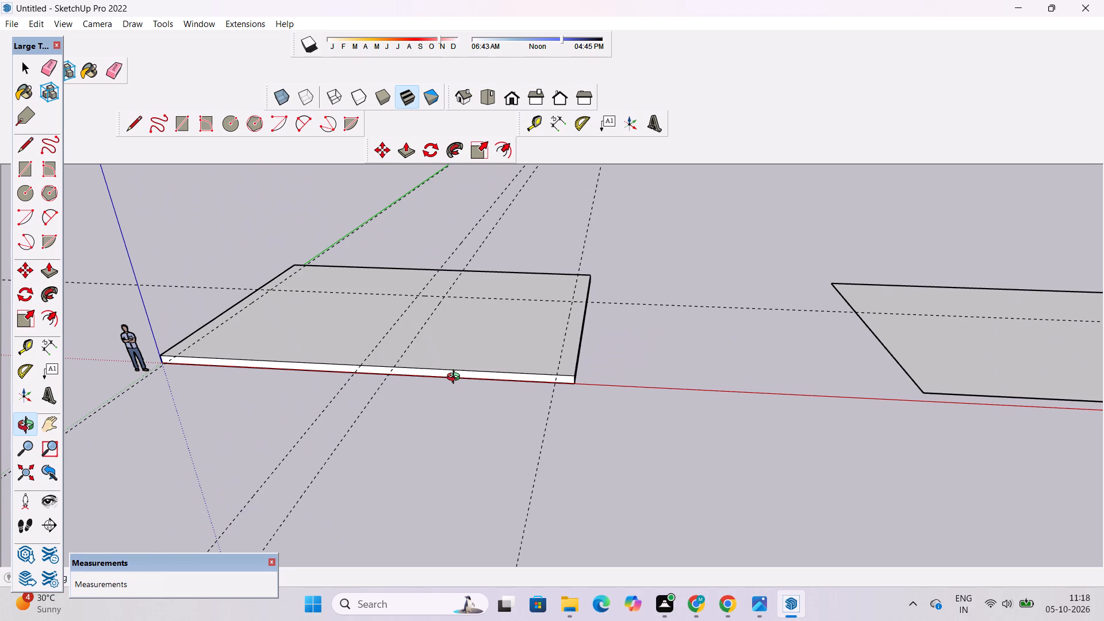
Examine the slab's top face and the guide line crossings from a high angle.
scroll(456, 378, down, 6)
drag(456, 378, 489, 469)
scroll(445, 391, up, 3)
shift+drag(435, 391, 459, 384)
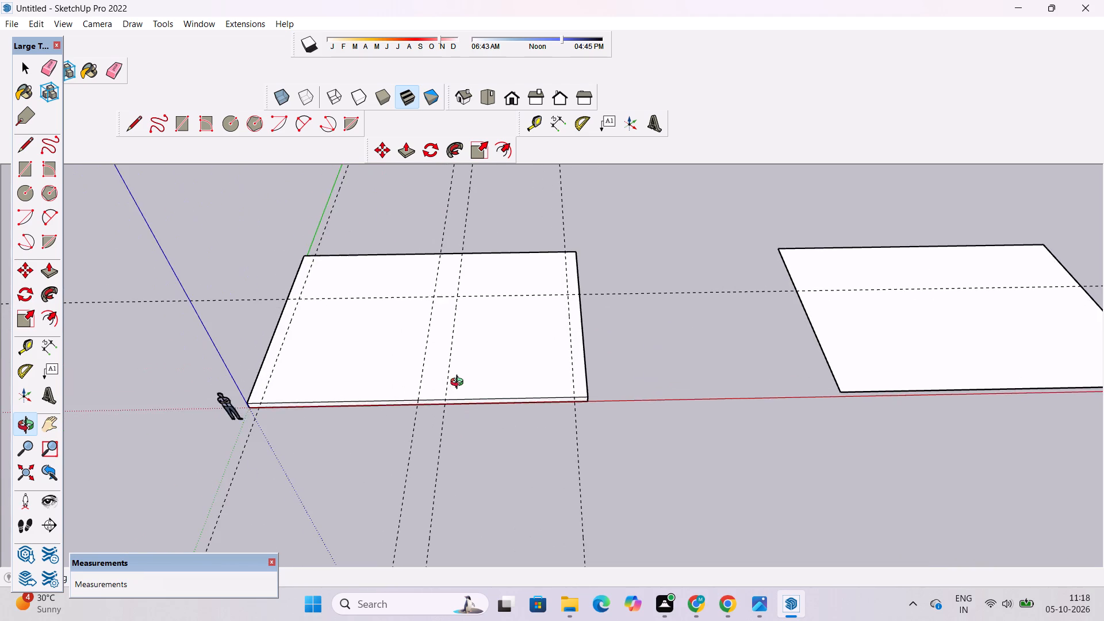
scroll(459, 384, up, 2)
shift+drag(461, 382, 488, 370)
drag(490, 373, 493, 396)
scroll(490, 379, down, 4)
shift+drag(489, 377, 472, 394)
scroll(472, 394, down, 3)
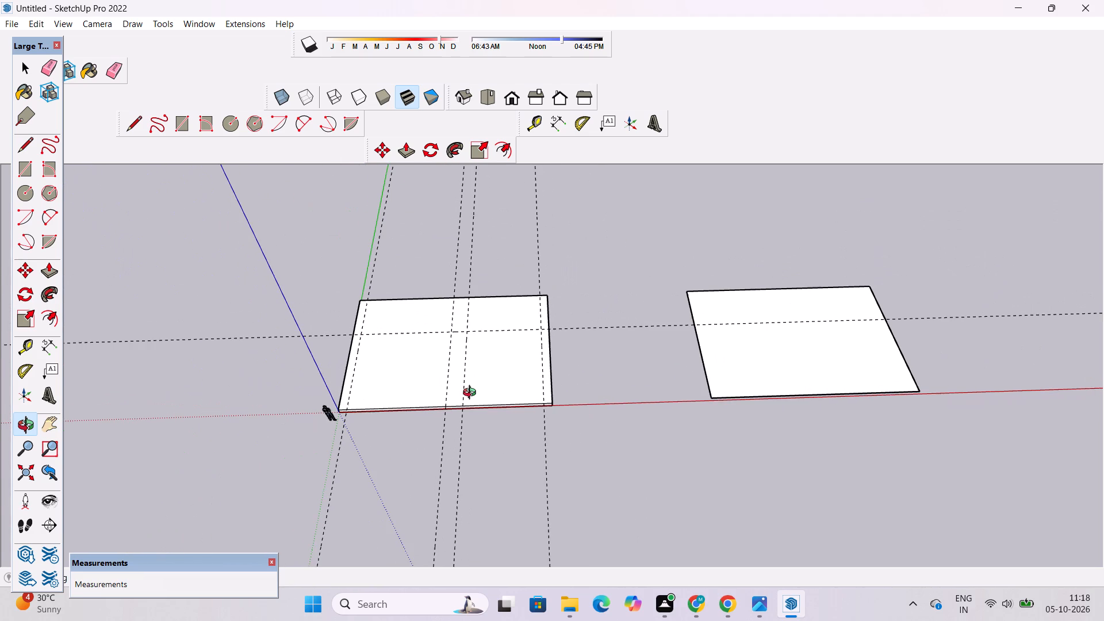
scroll(472, 394, up, 2)
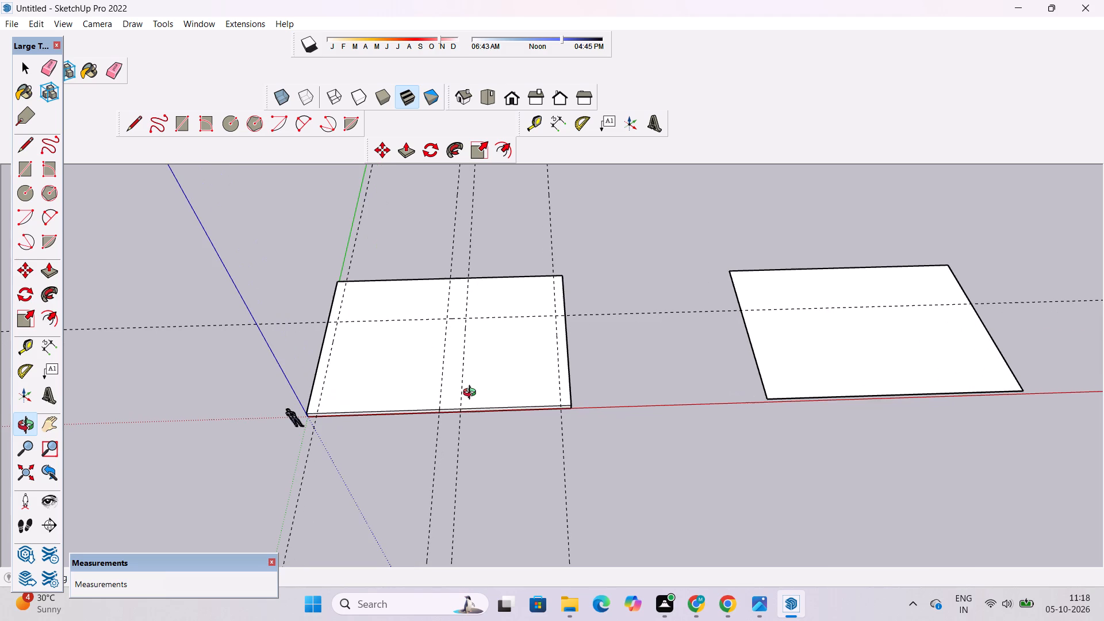
scroll(471, 394, down, 1)
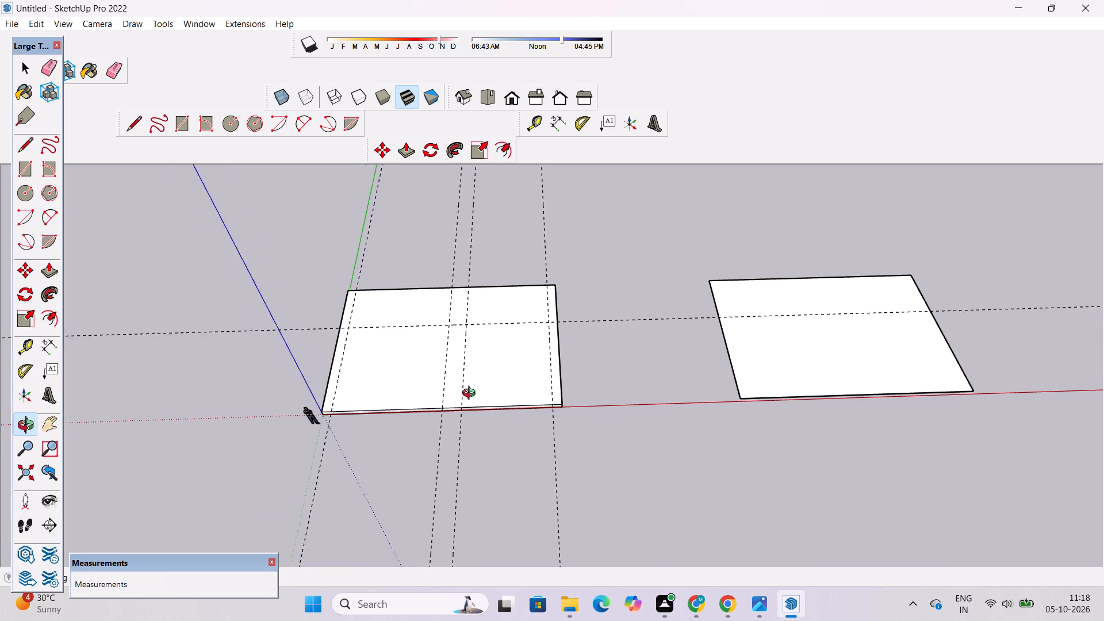
scroll(471, 394, down, 2)
shift+drag(486, 391, 424, 396)
shift+drag(424, 396, 419, 440)
scroll(365, 333, up, 9)
shift+drag(344, 354, 396, 339)
Draw a 23' line on the slab's top along the origin-side guide line, from the front edge to the cross guide line.
key(l)
scroll(396, 339, down, 5)
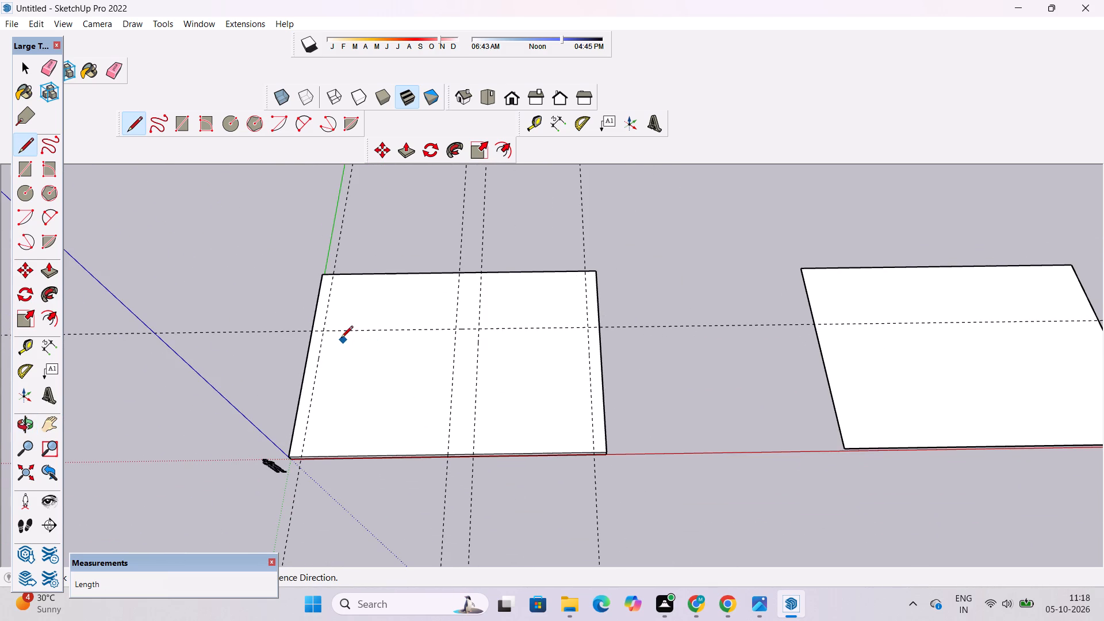
scroll(328, 373, down, 1)
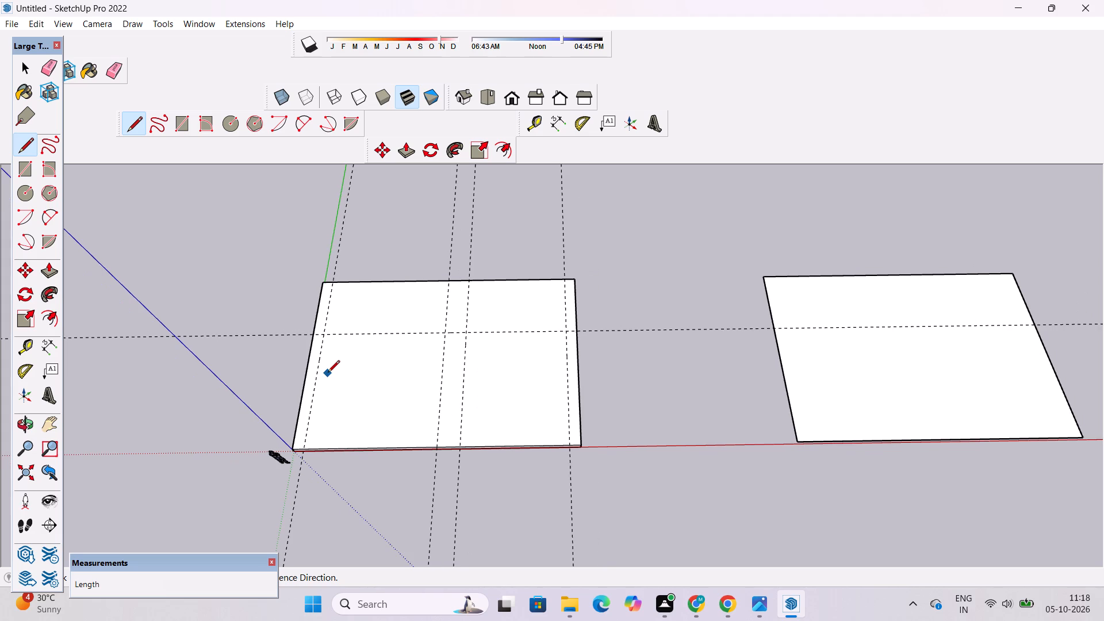
scroll(335, 445, up, 1)
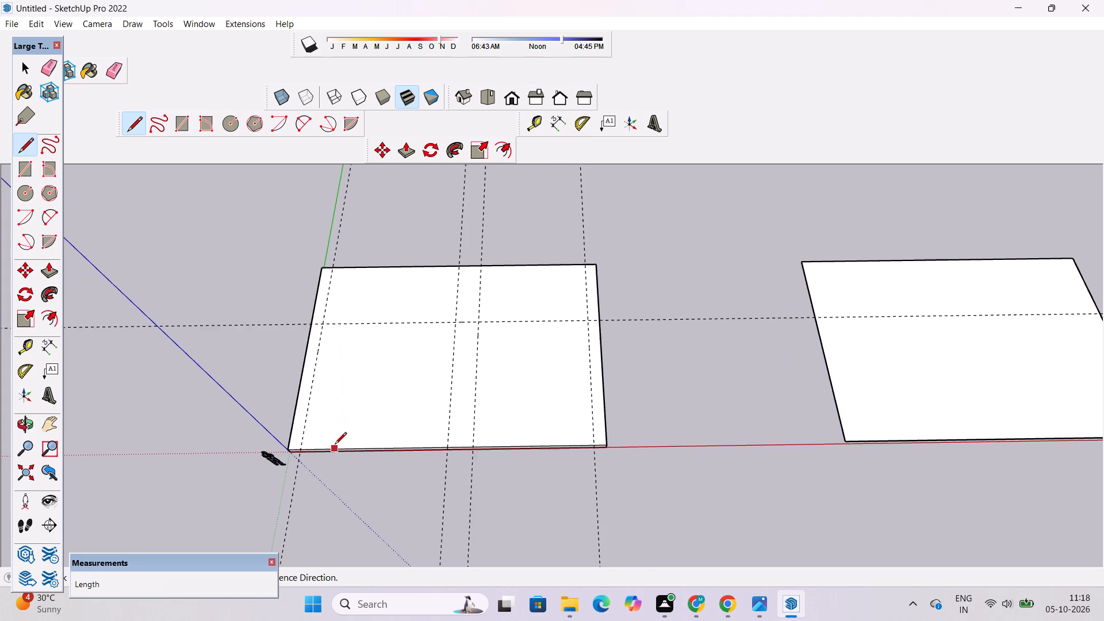
scroll(335, 445, up, 1)
scroll(300, 480, up, 6)
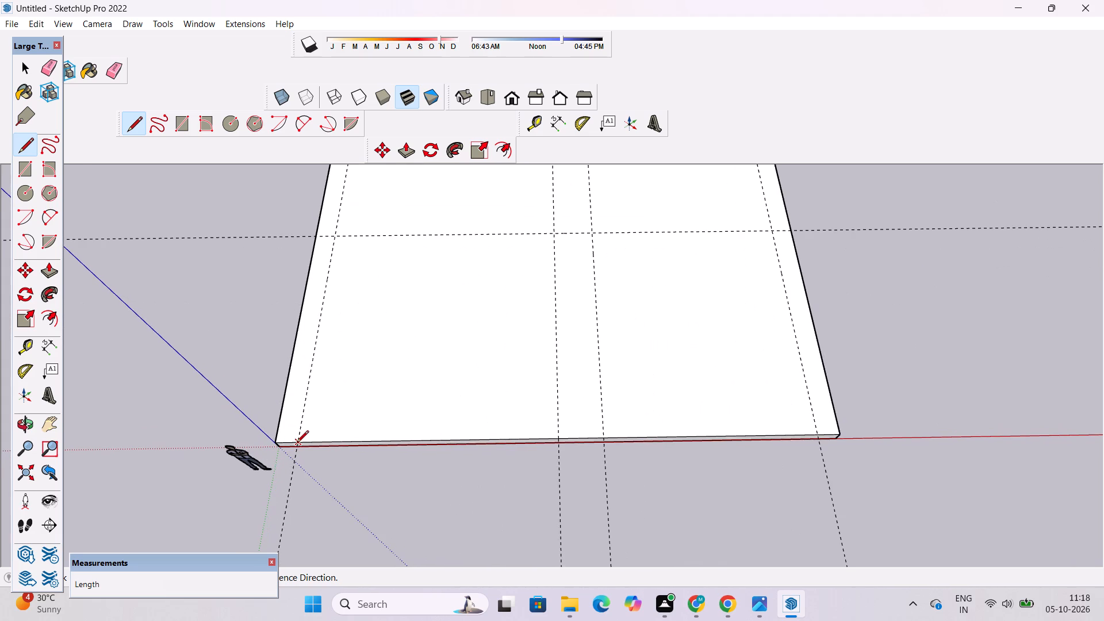
click(297, 443)
scroll(297, 443, down, 5)
scroll(298, 392, up, 3)
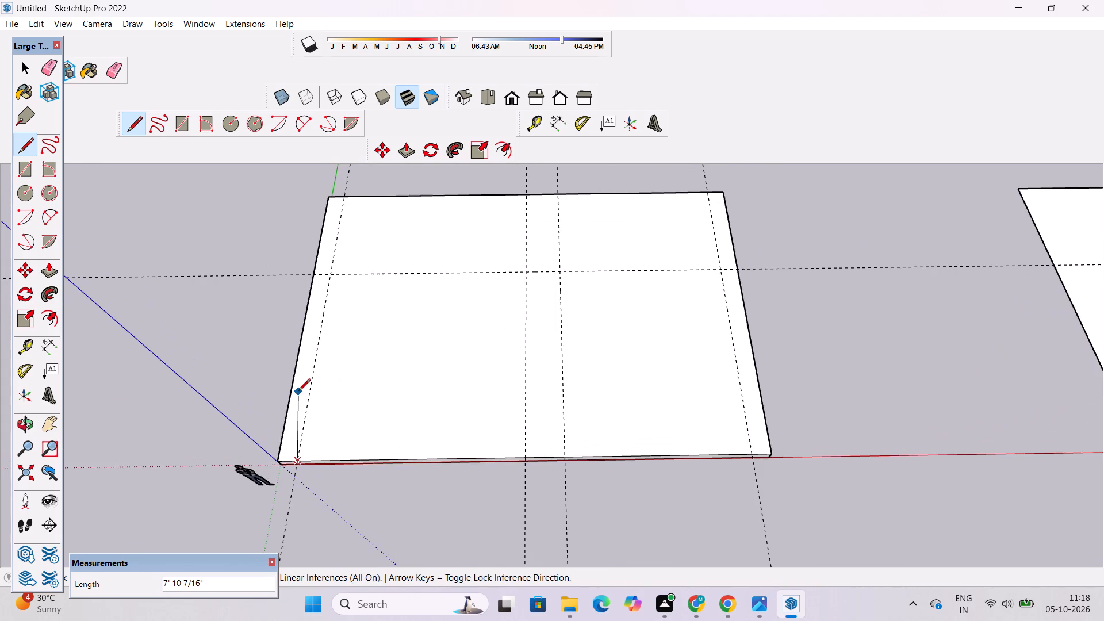
scroll(298, 392, up, 4)
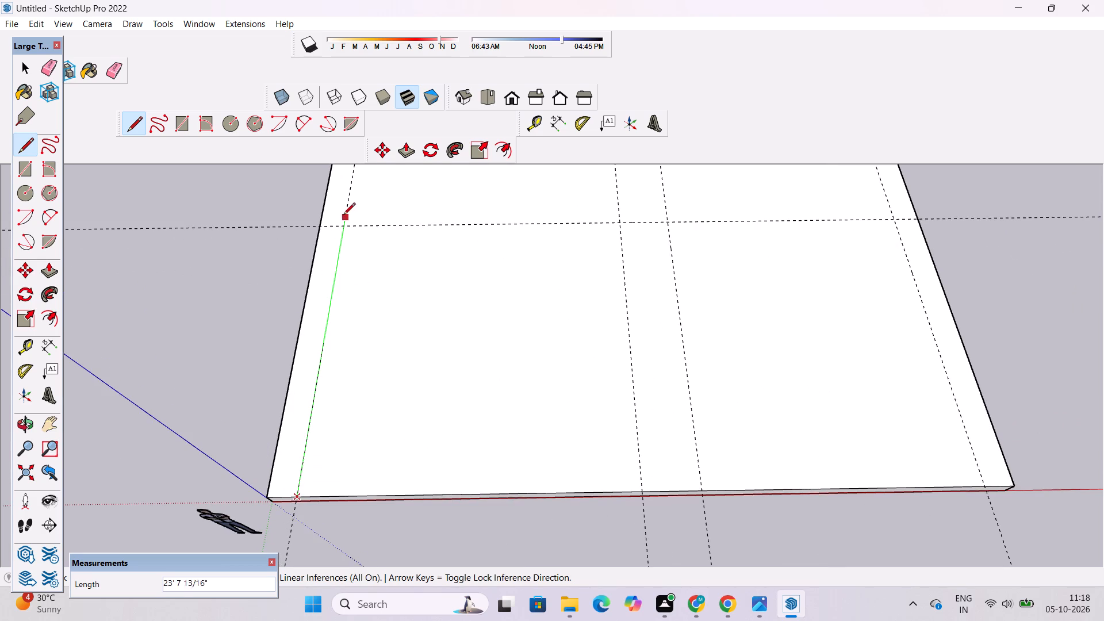
scroll(326, 252, down, 2)
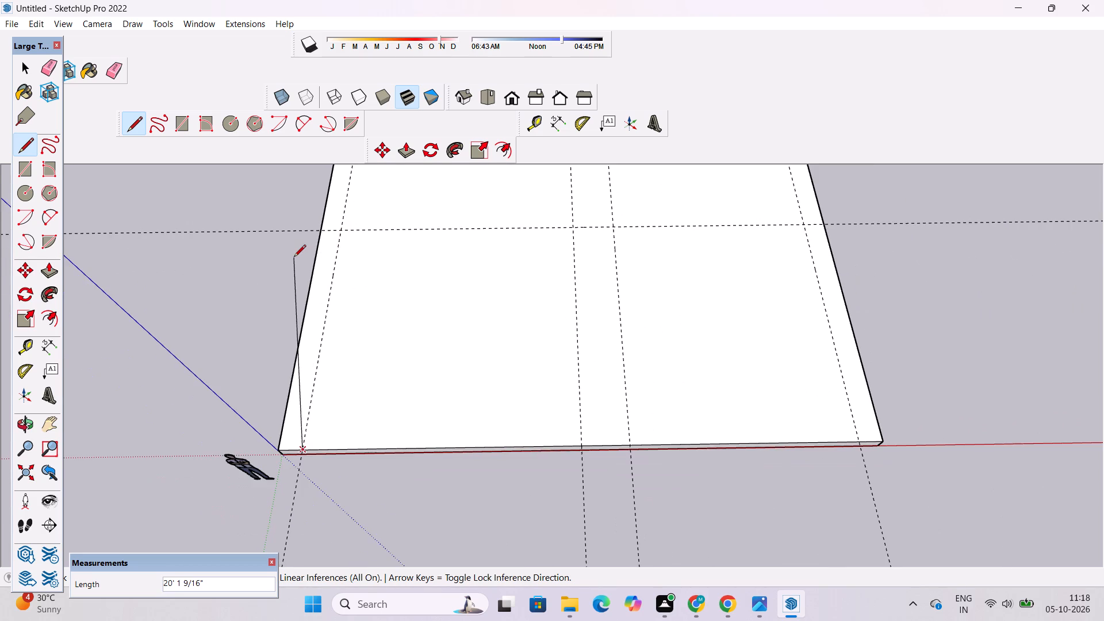
scroll(294, 258, down, 2)
scroll(294, 258, up, 3)
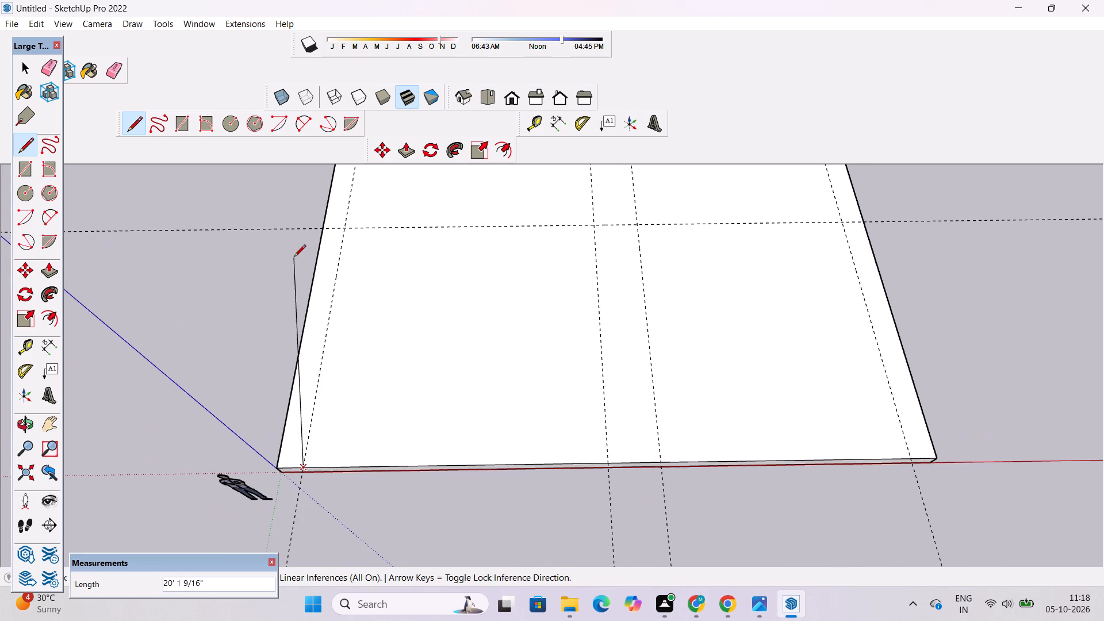
click(343, 228)
Continue the outline 46' along the cross guide line and 23' back along the far side guide line to the slab's front edge.
scroll(301, 257, down, 8)
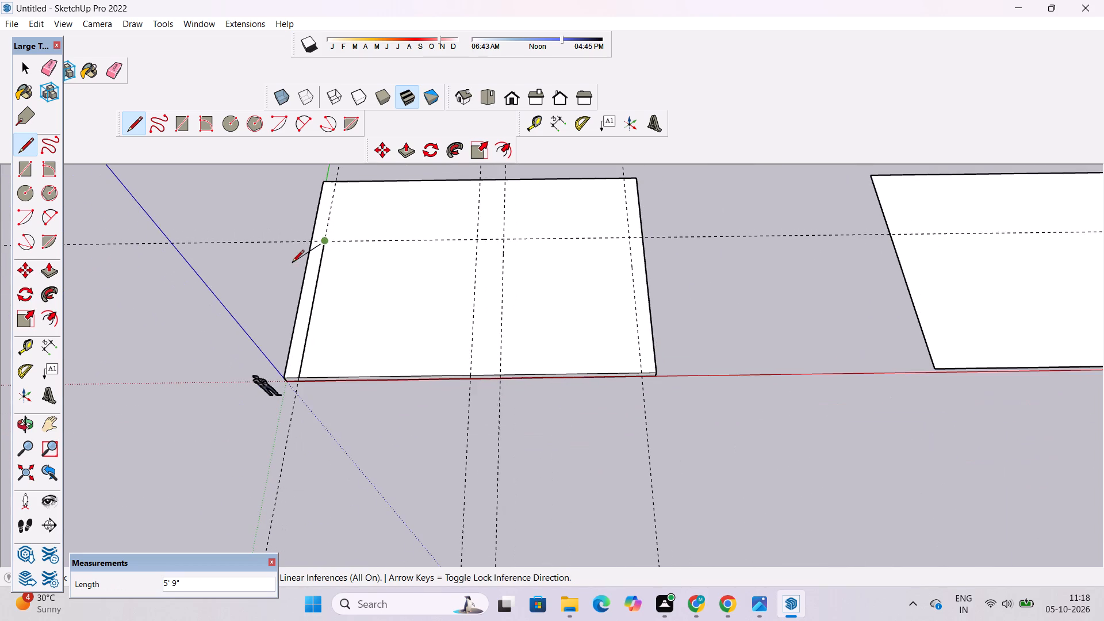
scroll(494, 232, up, 4)
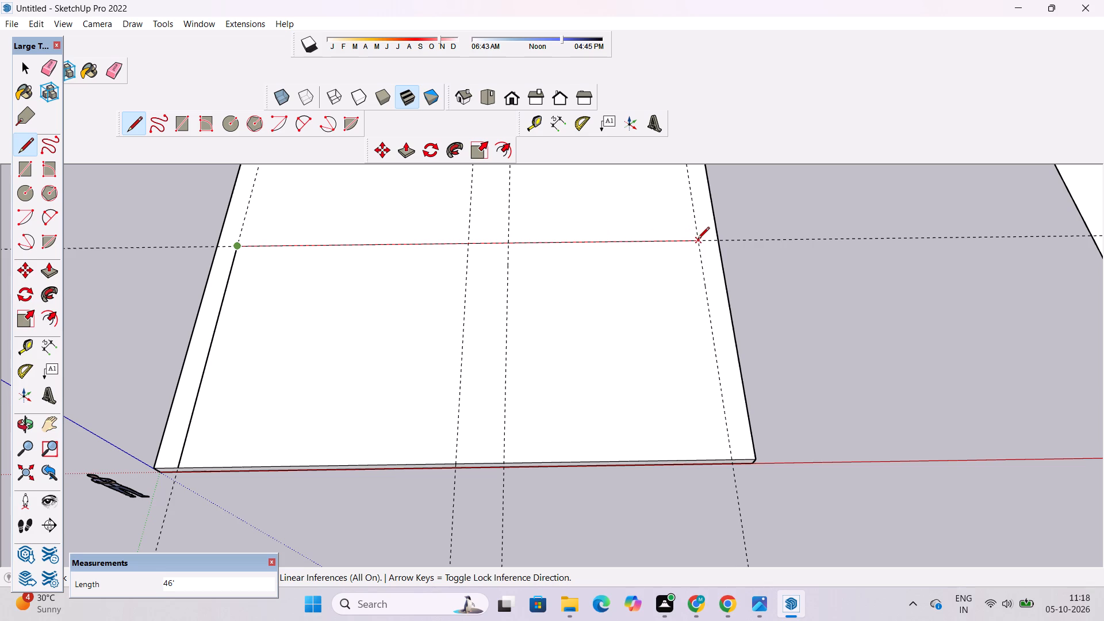
click(697, 240)
scroll(697, 248, down, 6)
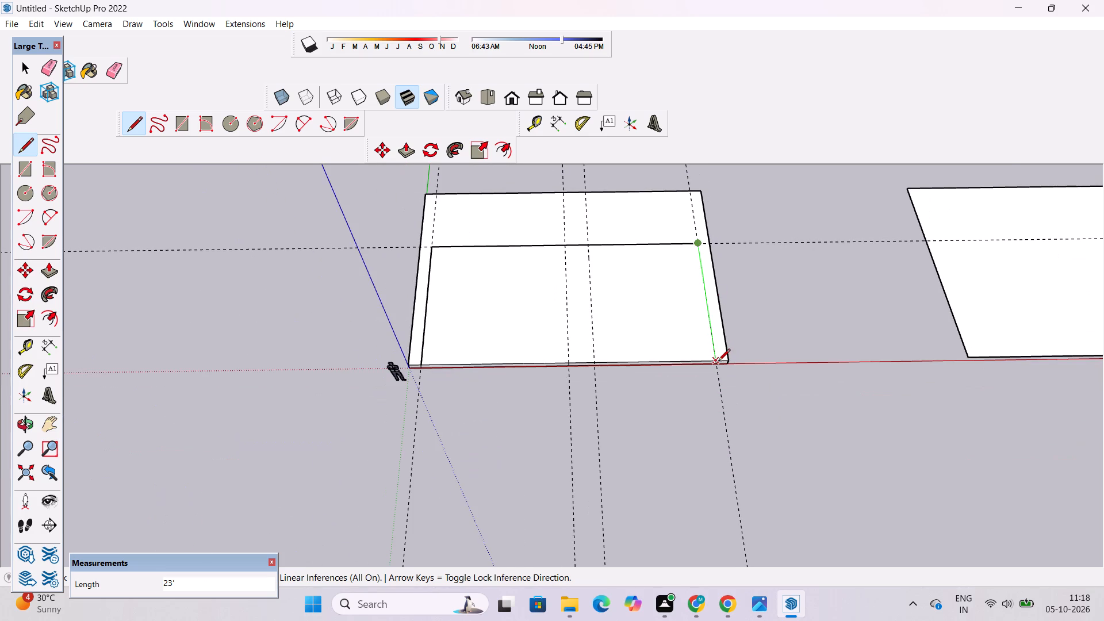
click(718, 362)
scroll(543, 257, up, 4)
key(space)
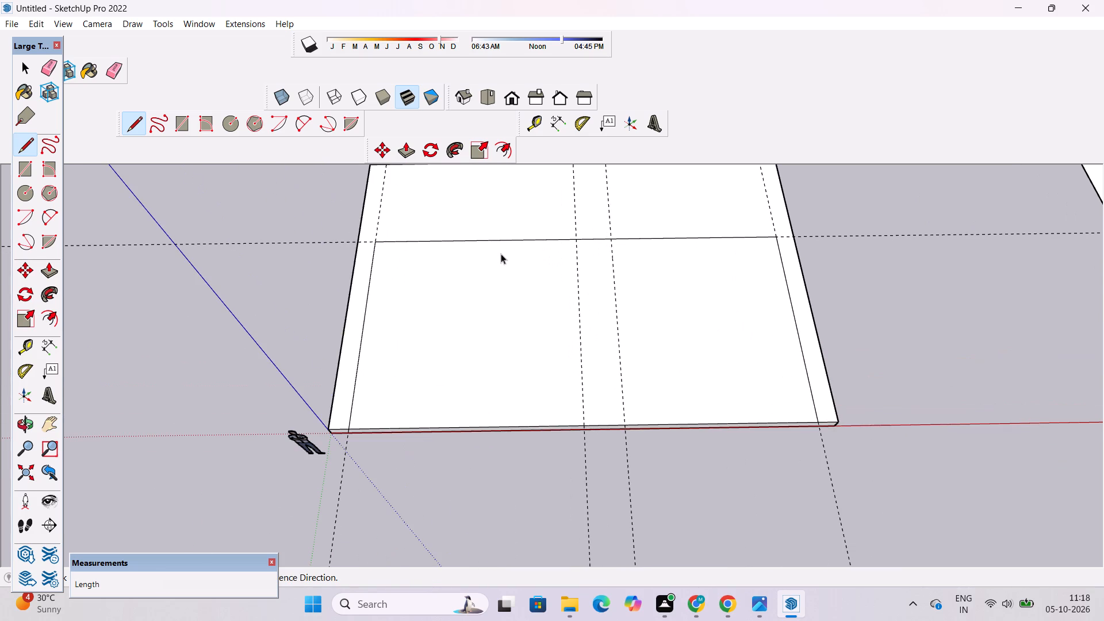
Draw a 4' by 23' rectangle between the two central guide lines, from the slab's front edge to the cross guide line.
key(r)
scroll(476, 275, down, 5)
scroll(559, 346, up, 2)
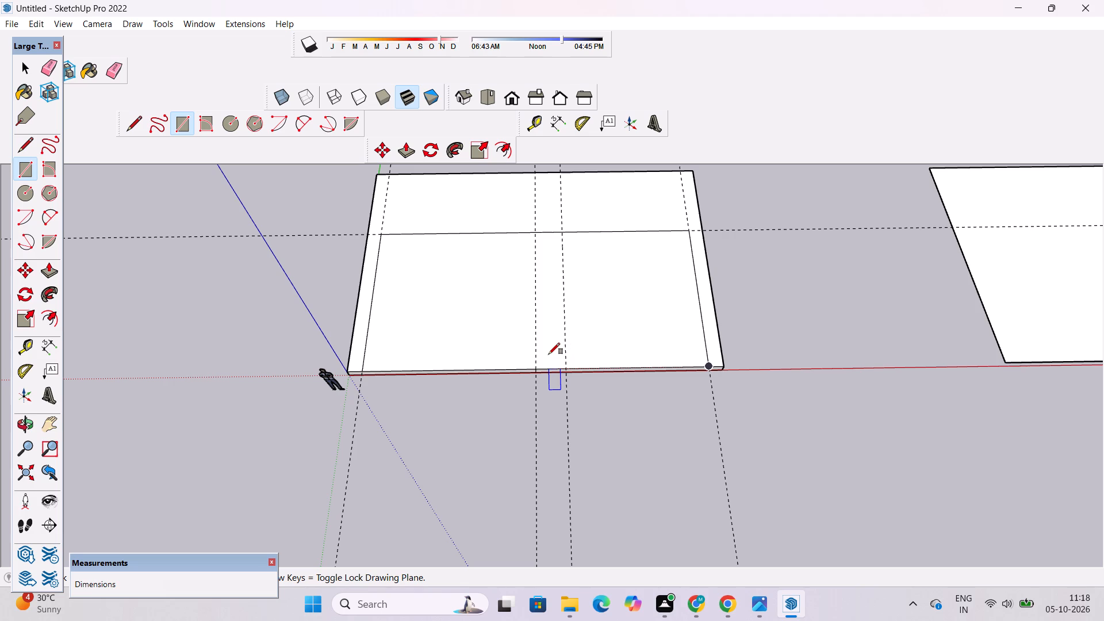
scroll(530, 355, down, 2)
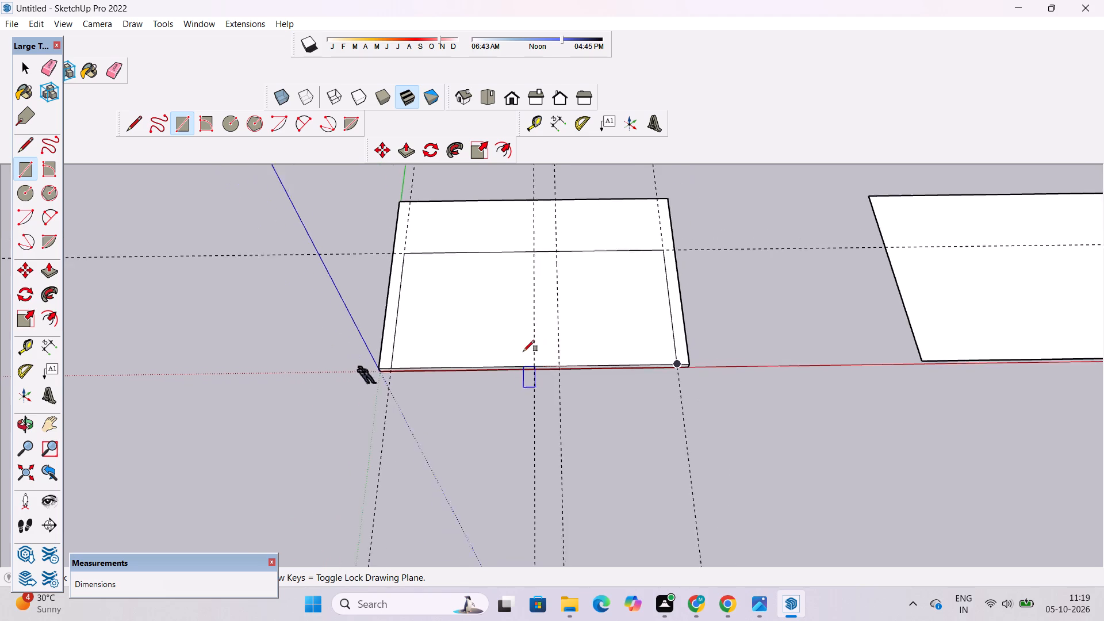
scroll(523, 351, down, 1)
scroll(523, 355, up, 7)
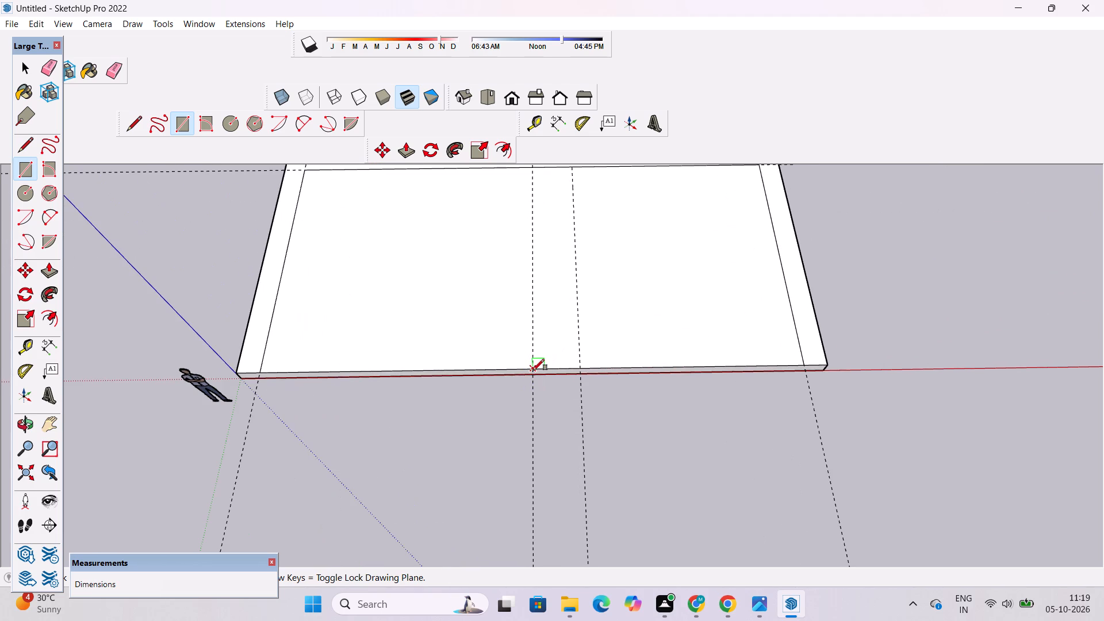
click(533, 367)
scroll(545, 365, down, 8)
scroll(533, 285, up, 3)
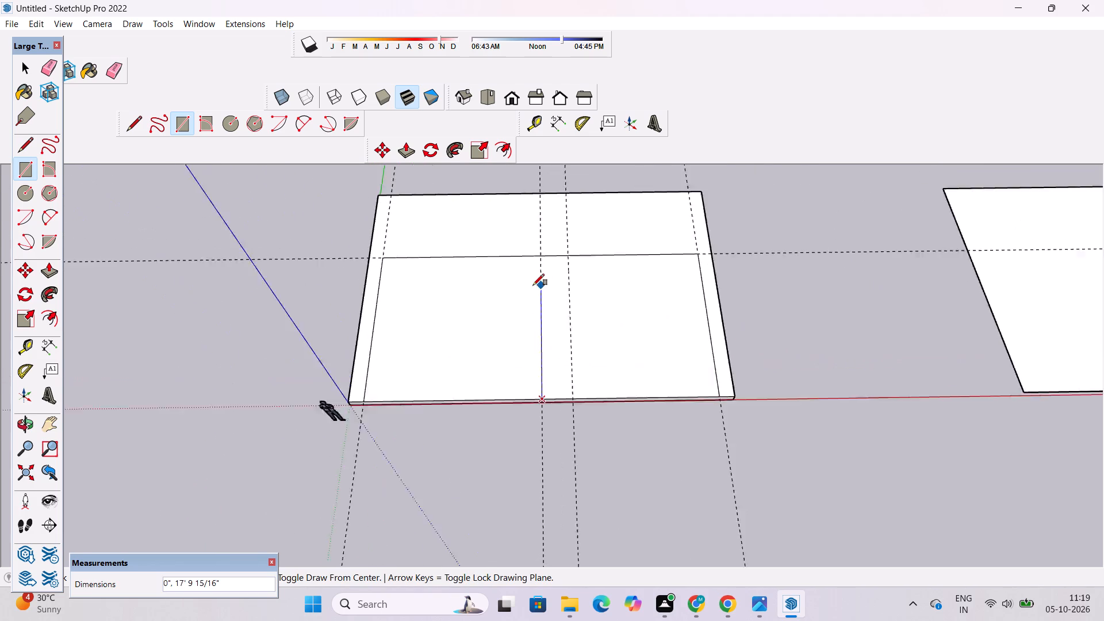
scroll(533, 285, up, 7)
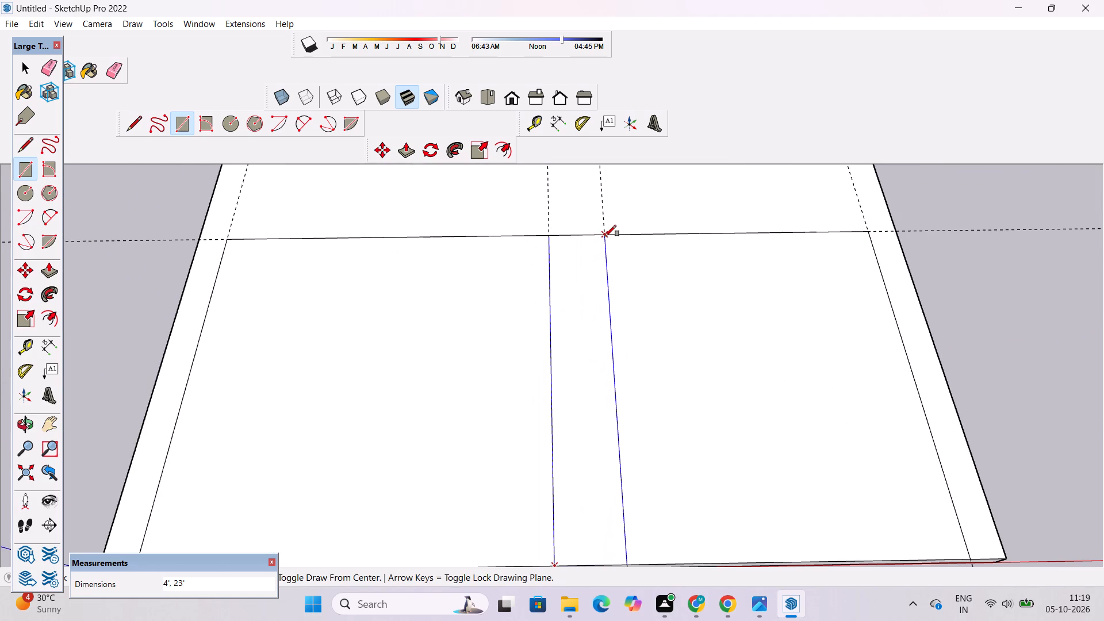
click(605, 236)
scroll(460, 330, down, 6)
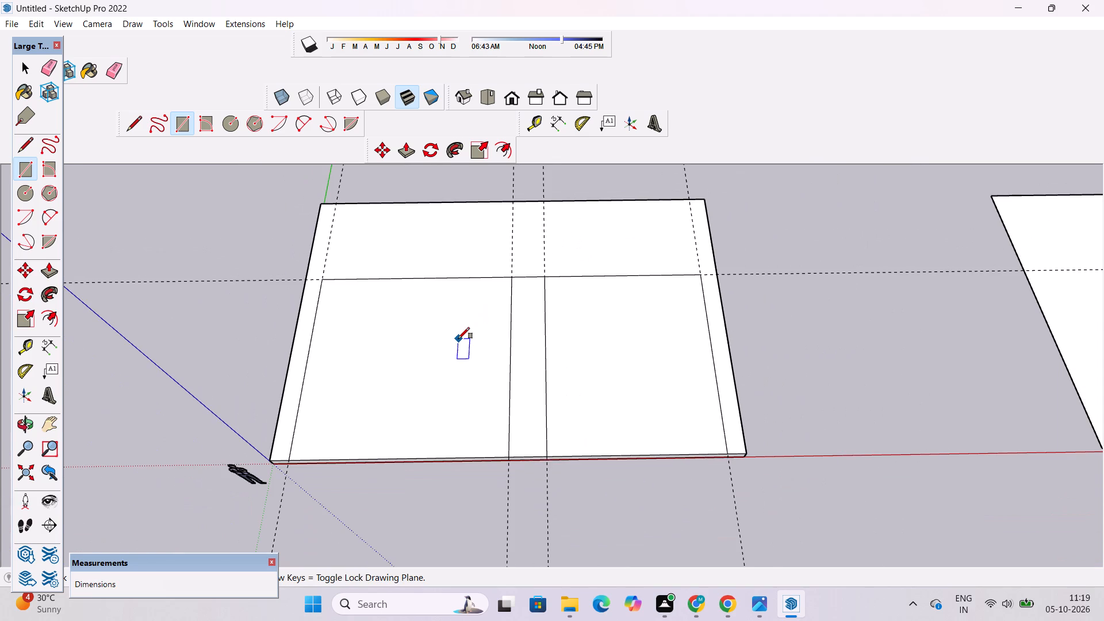
key(space)
Examine the outline and central strip drawn on the slab's top face from high angles and different distances.
text(o)
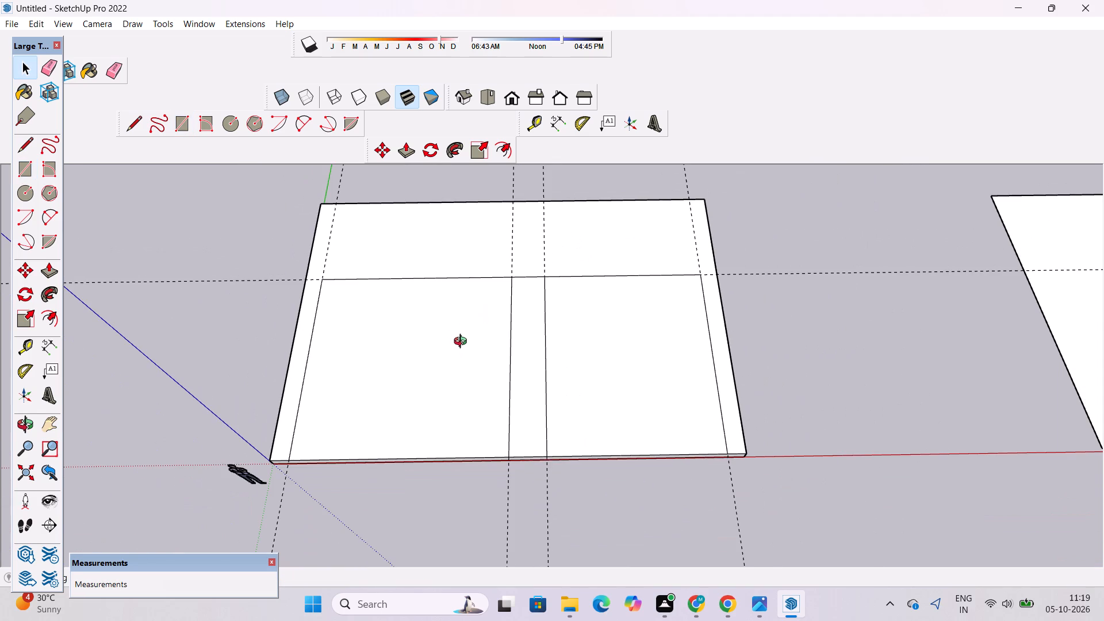
scroll(446, 316, up, 2)
shift+drag(446, 314, 444, 327)
shift+drag(448, 329, 448, 337)
scroll(443, 319, down, 3)
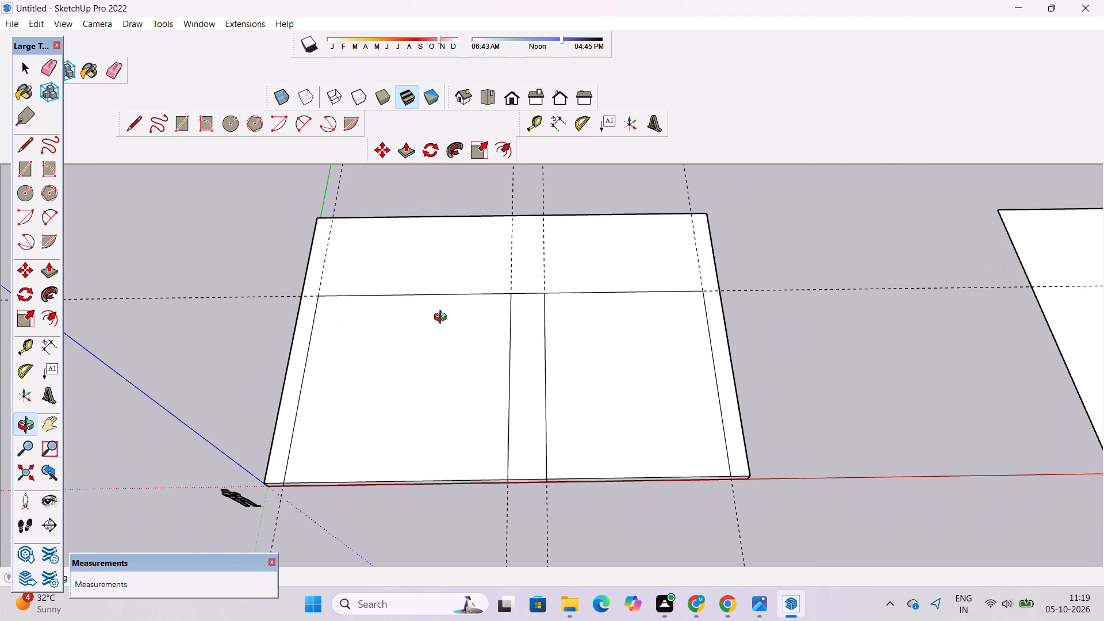
shift+drag(443, 316, 439, 331)
scroll(438, 332, down, 1)
shift+drag(446, 324, 444, 336)
scroll(425, 332, up, 4)
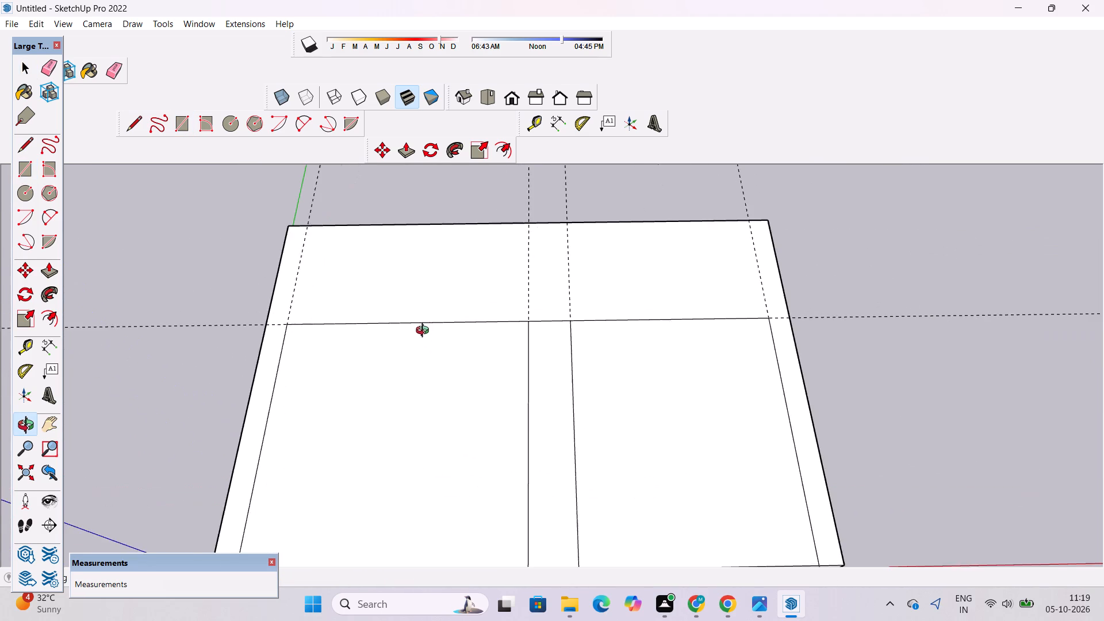
shift+drag(426, 328, 398, 346)
scroll(398, 346, down, 4)
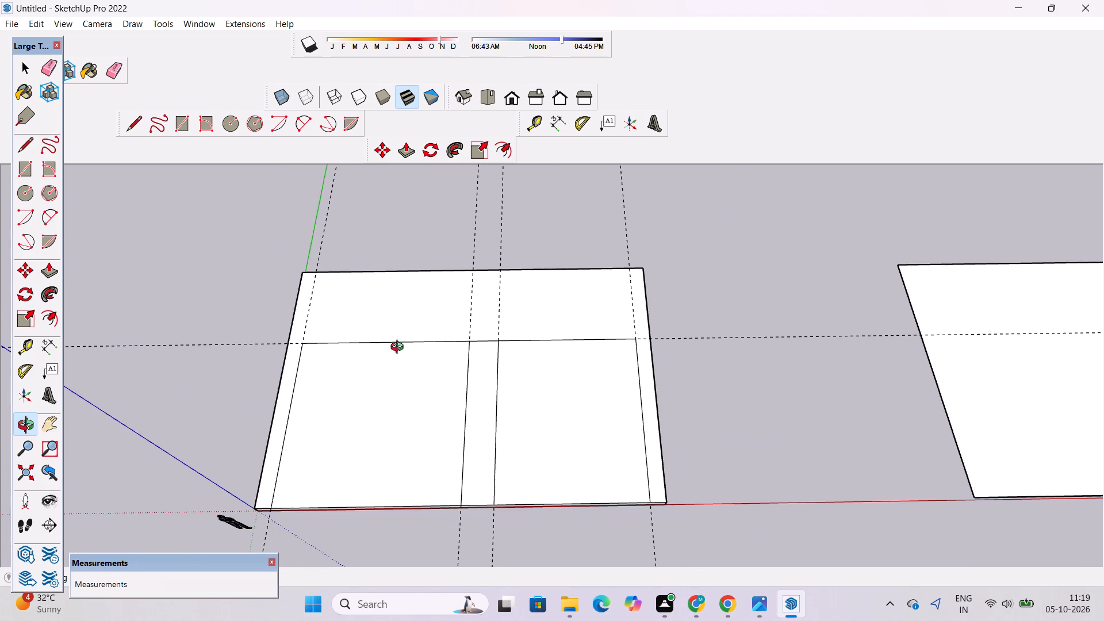
shift+drag(400, 348, 445, 359)
scroll(446, 359, up, 2)
shift+click(447, 358)
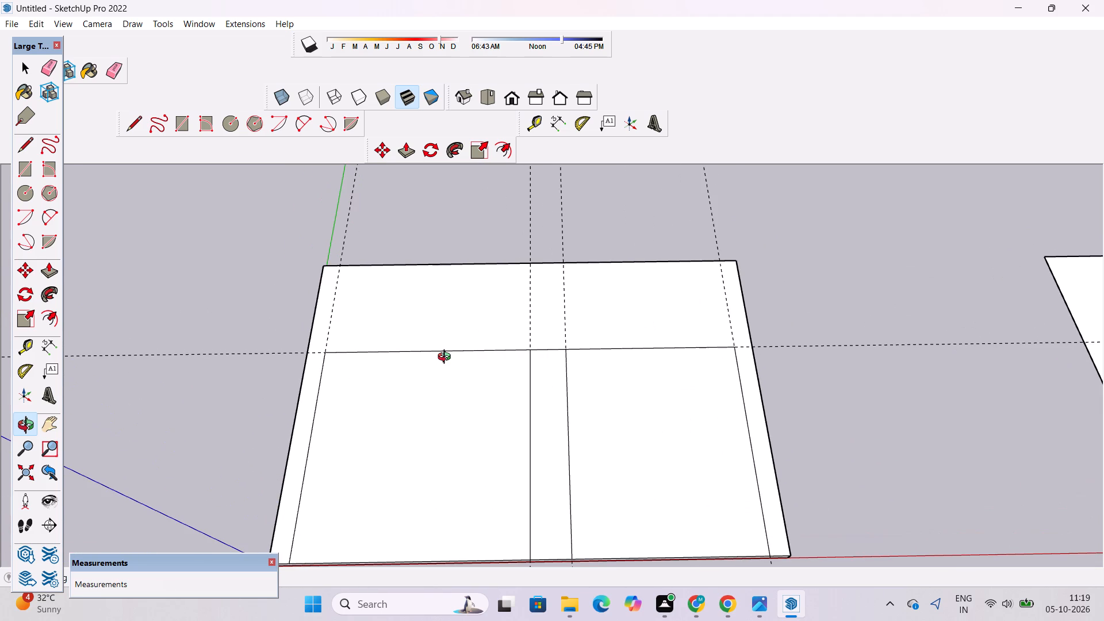
key(space)
text(o)
Examine the outline and central strip on the slab's top face from several angles and distances.
drag(403, 375, 539, 198)
scroll(401, 432, down, 6)
drag(321, 462, 680, 462)
drag(556, 490, 552, 488)
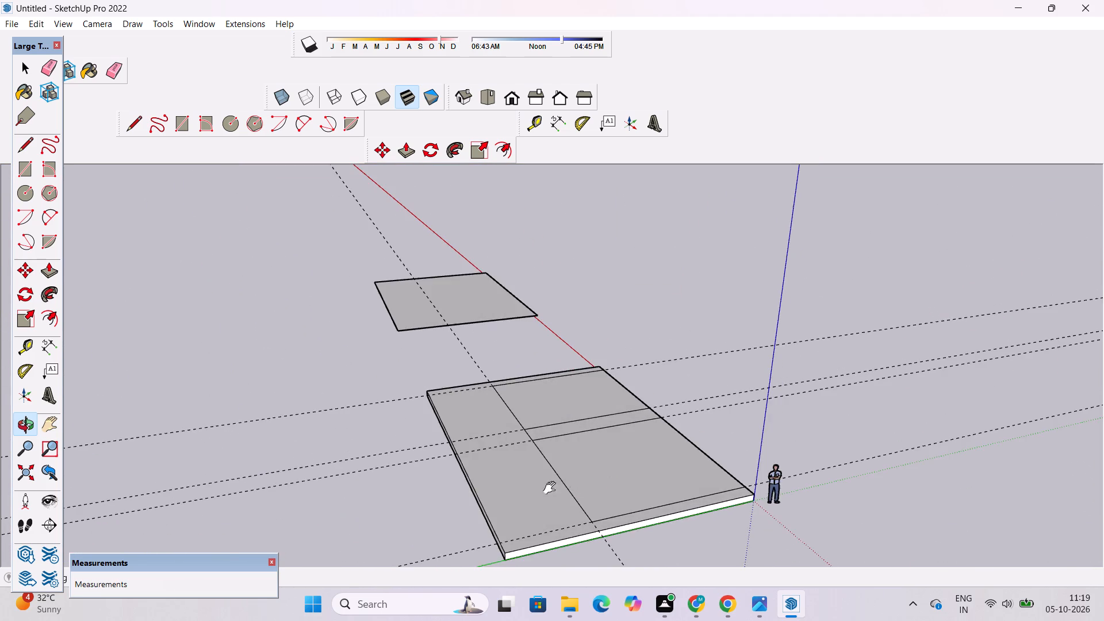
drag(552, 488, 547, 267)
drag(549, 283, 563, 463)
scroll(532, 363, up, 3)
shift+drag(537, 349, 526, 416)
scroll(526, 416, up, 1)
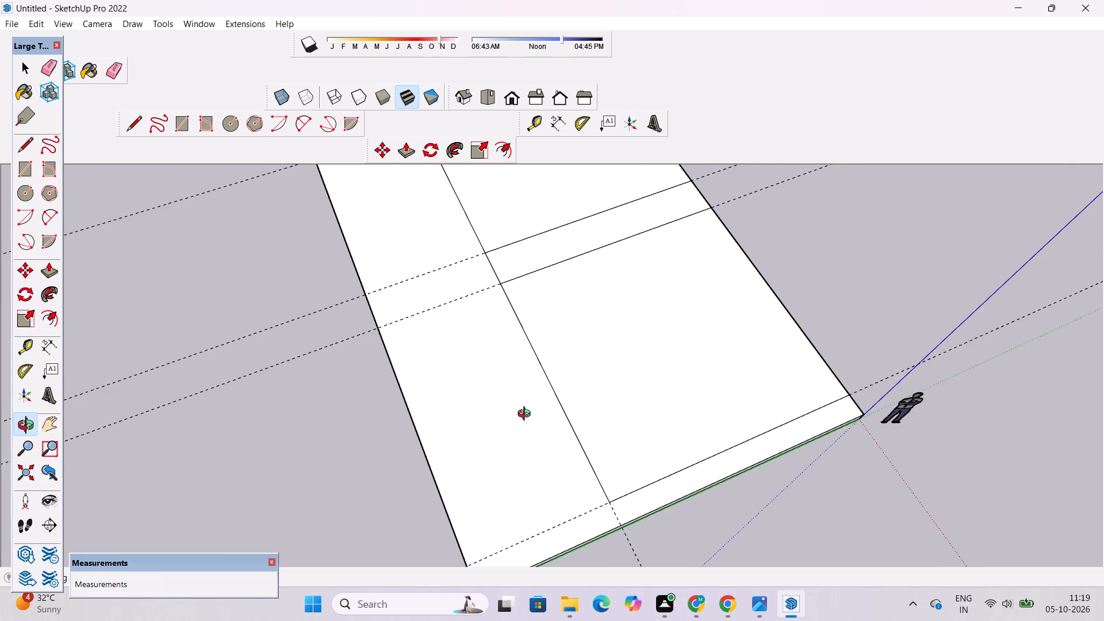
drag(542, 408, 530, 410)
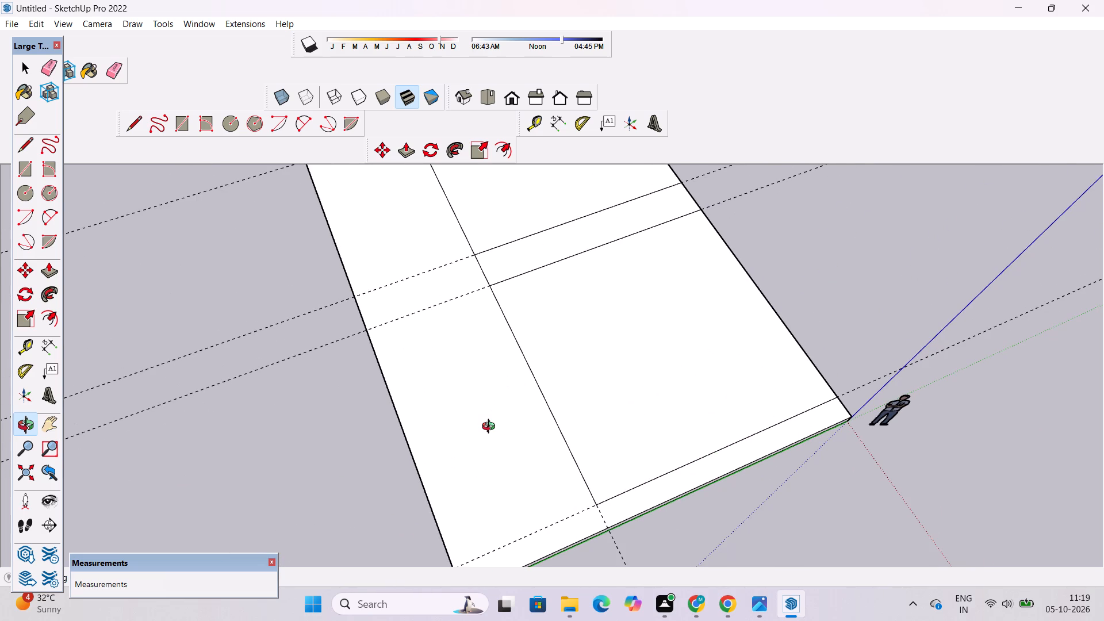
scroll(496, 430, down, 4)
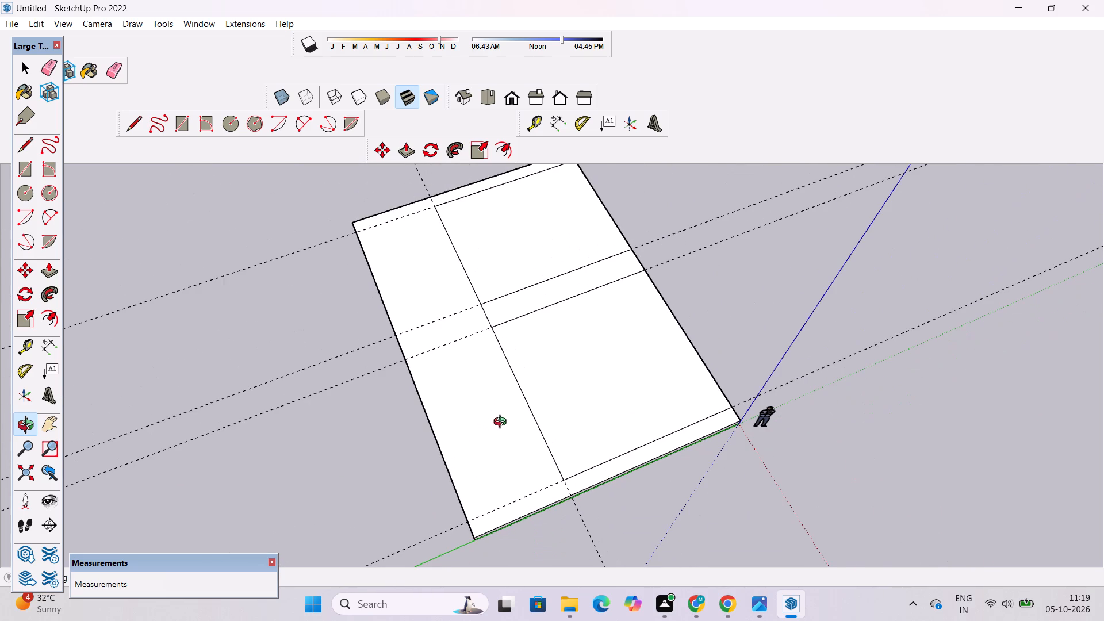
shift+drag(528, 390, 534, 424)
drag(570, 419, 548, 419)
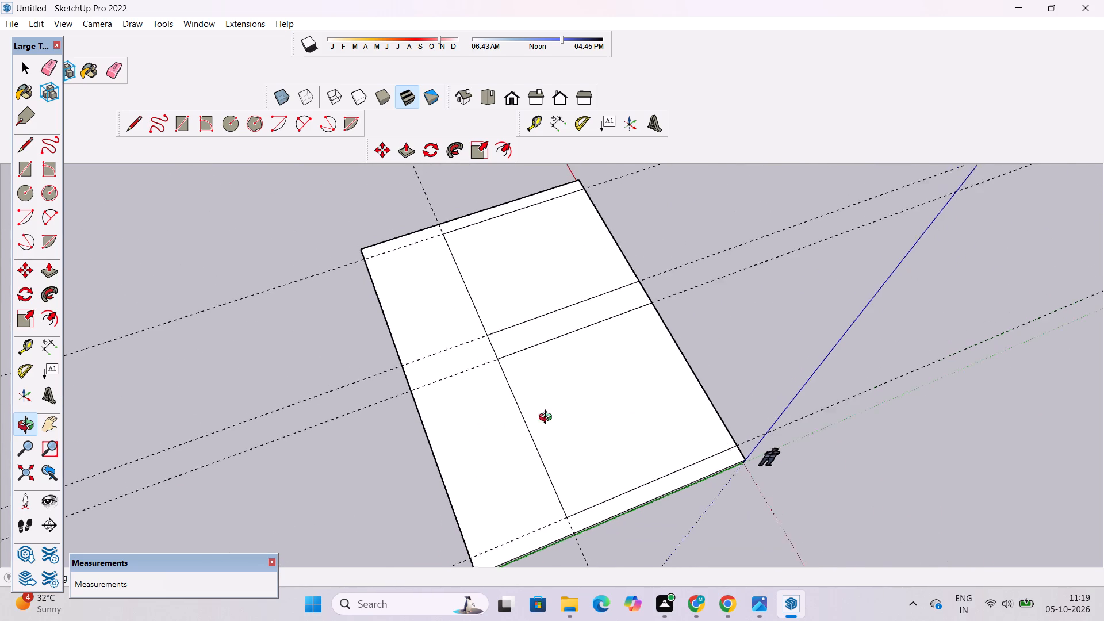
drag(548, 419, 528, 413)
scroll(527, 412, down, 3)
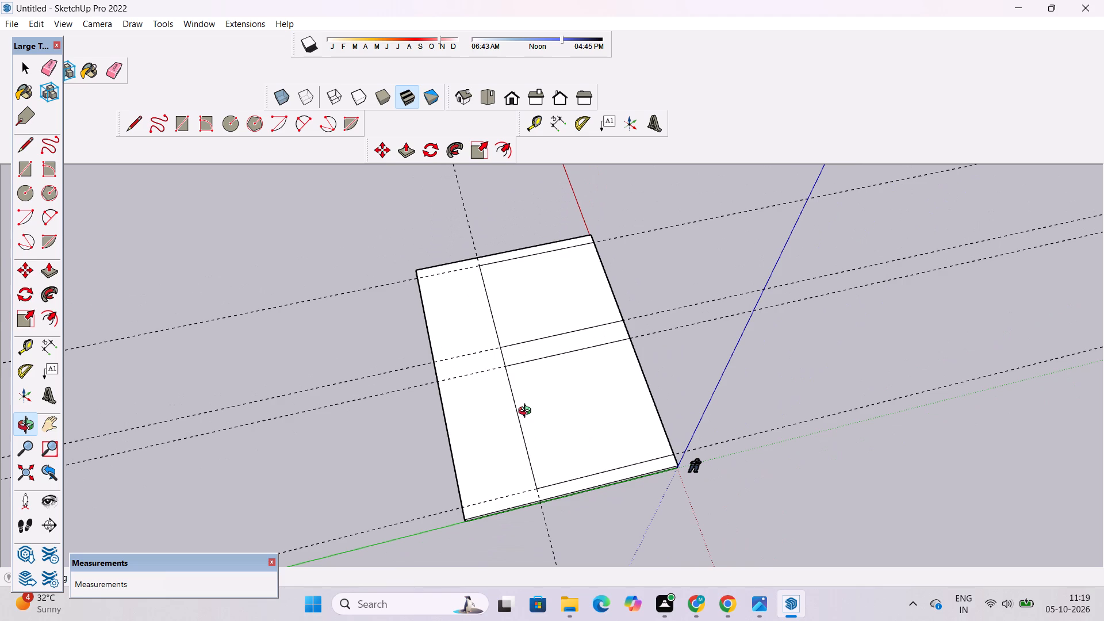
scroll(526, 405, up, 2)
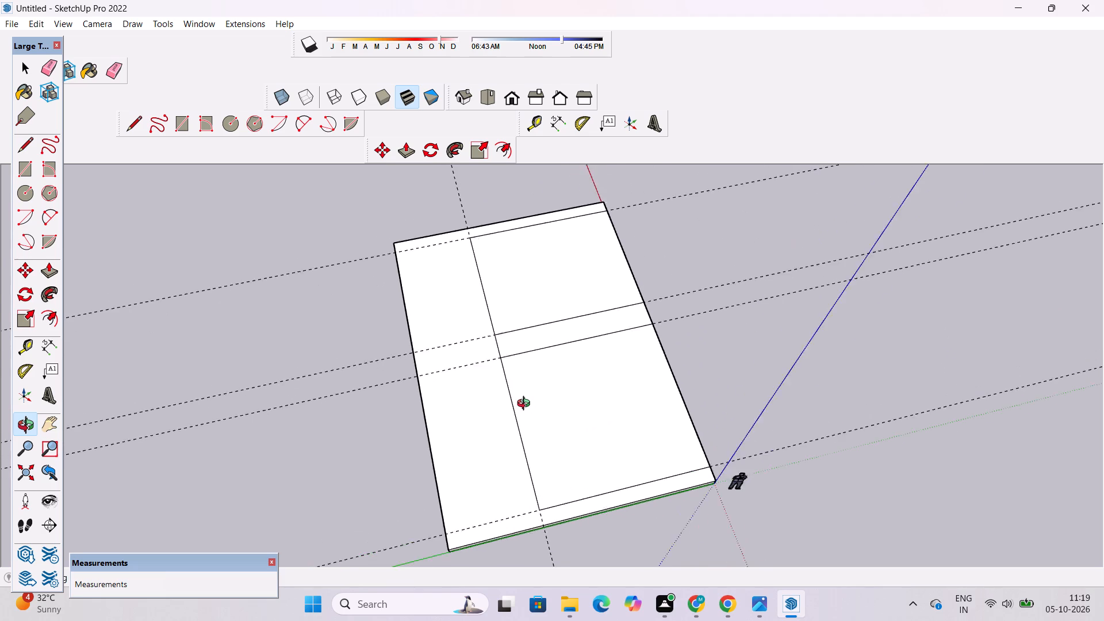
scroll(526, 405, up, 2)
scroll(526, 405, down, 4)
scroll(526, 405, up, 4)
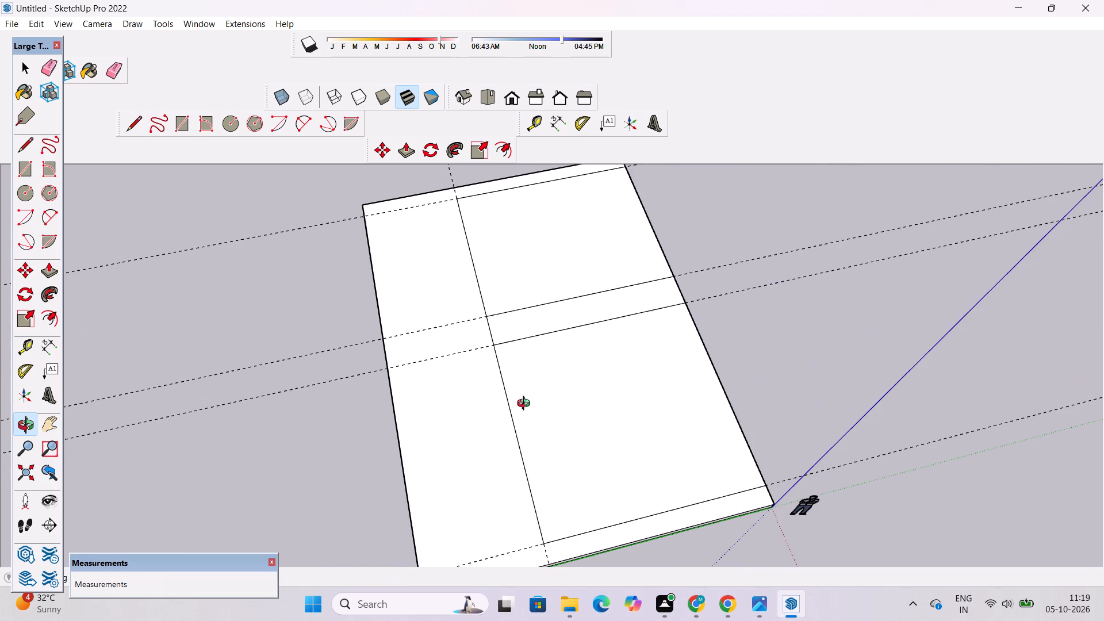
scroll(526, 405, down, 4)
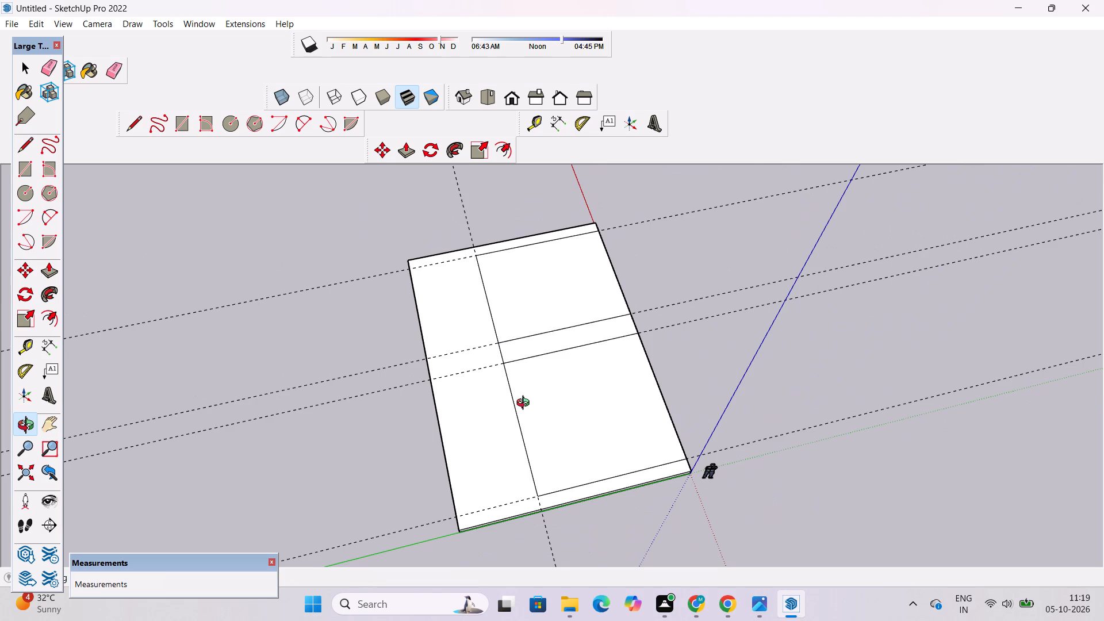
scroll(526, 404, up, 4)
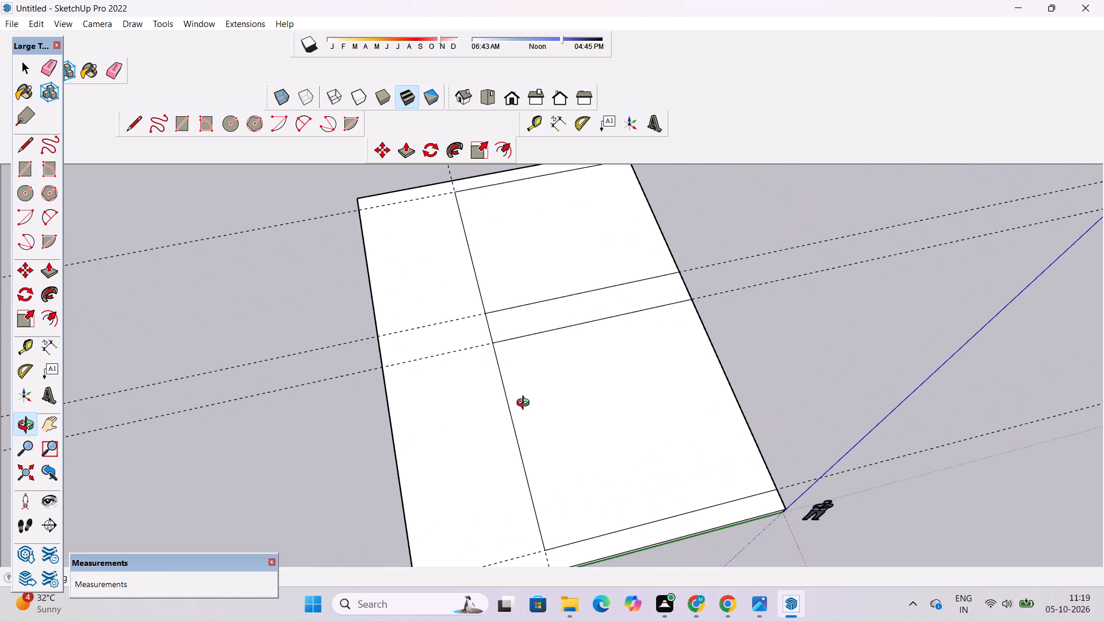
scroll(526, 404, down, 4)
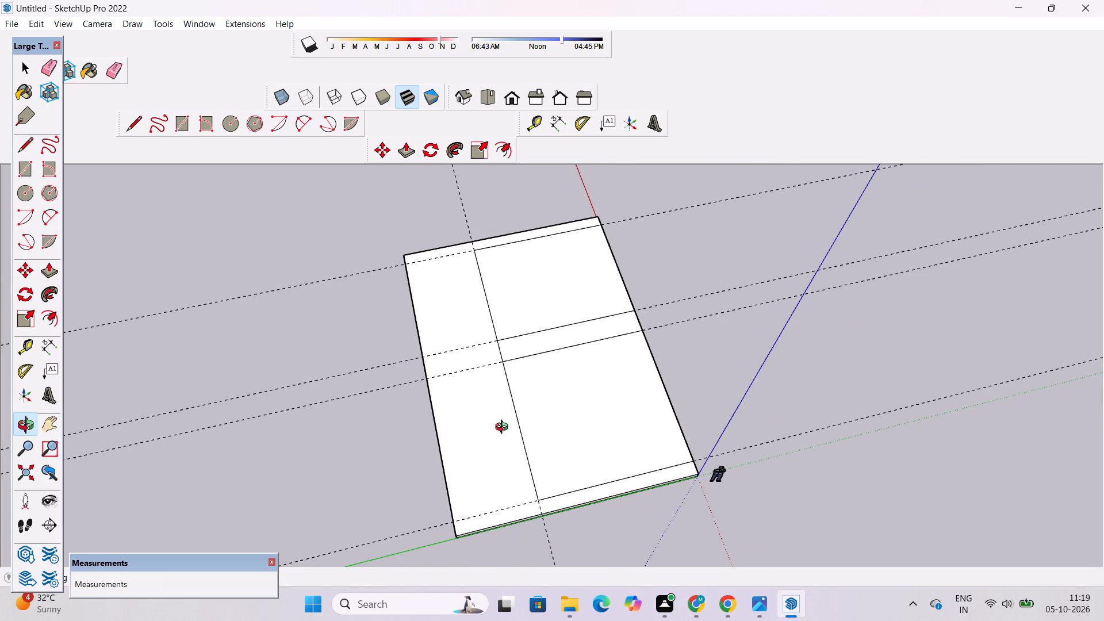
scroll(504, 428, down, 4)
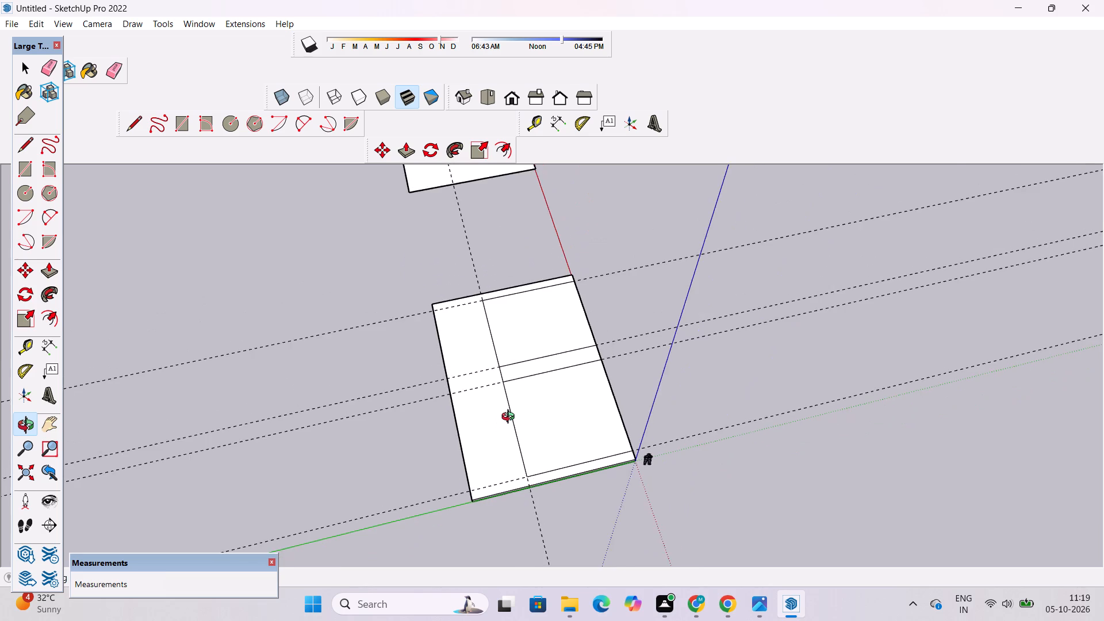
scroll(511, 418, up, 3)
drag(557, 416, 429, 314)
scroll(534, 382, up, 2)
shift+drag(550, 381, 468, 360)
drag(468, 360, 480, 415)
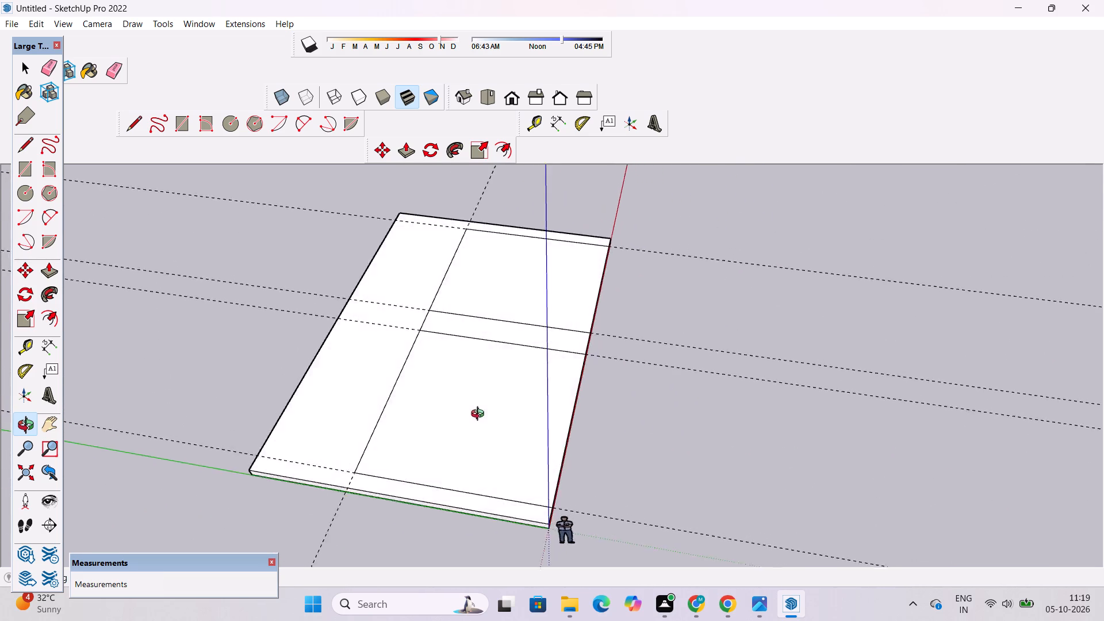
drag(480, 415, 186, 360)
drag(623, 337, 313, 422)
scroll(493, 277, up, 5)
shift+drag(478, 277, 380, 286)
drag(375, 292, 605, 350)
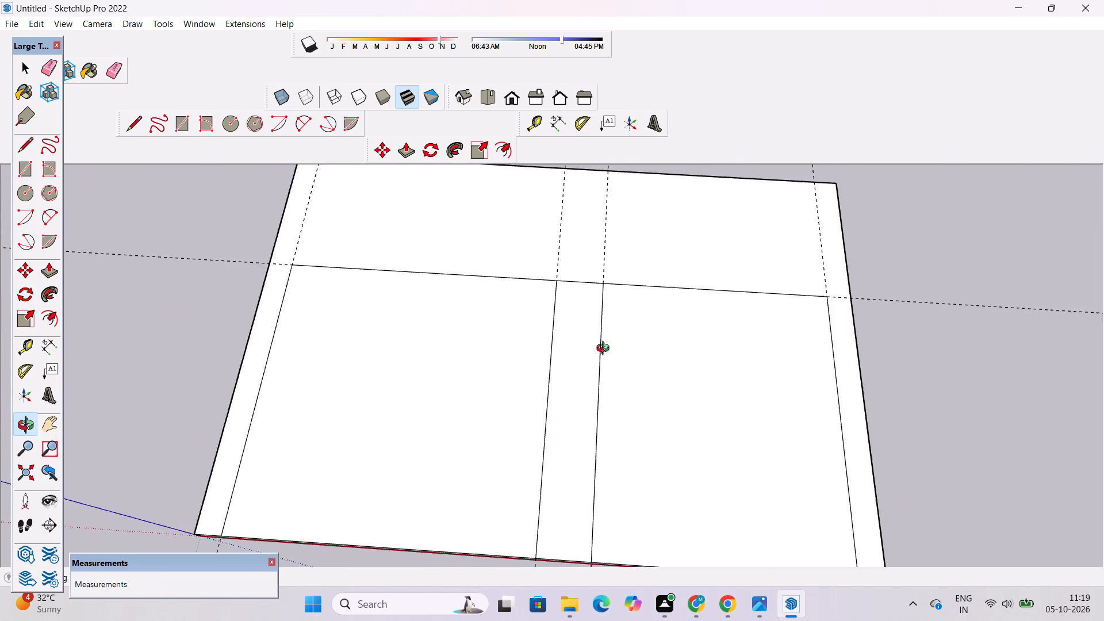
drag(605, 350, 607, 350)
scroll(599, 318, down, 7)
shift+drag(599, 319, 595, 351)
shift+drag(595, 362, 601, 390)
Draw a 12' line along each outer side guide line, from the outline's back corners to the slab's back edge.
scroll(449, 341, up, 4)
shift+drag(448, 340, 446, 359)
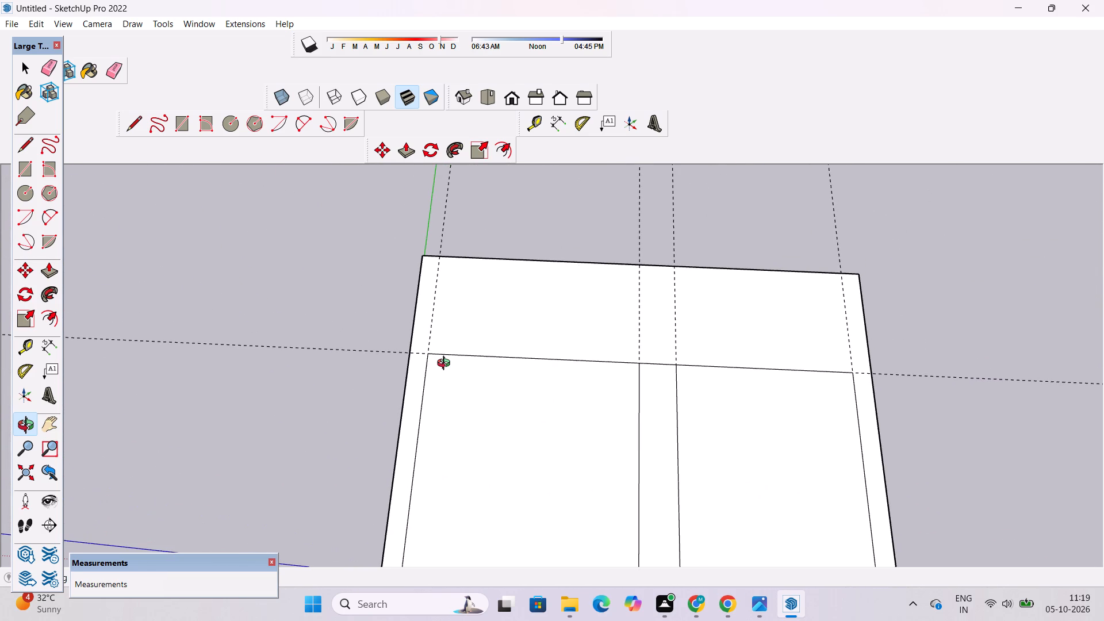
key(l)
scroll(417, 339, up, 5)
click(434, 365)
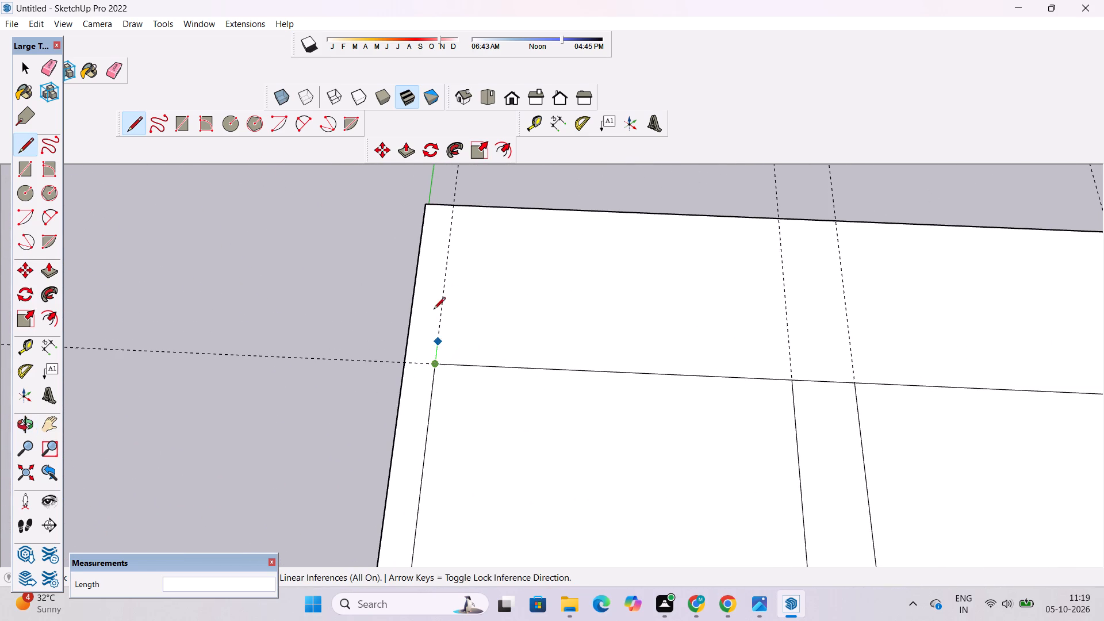
click(451, 205)
scroll(356, 233, down, 12)
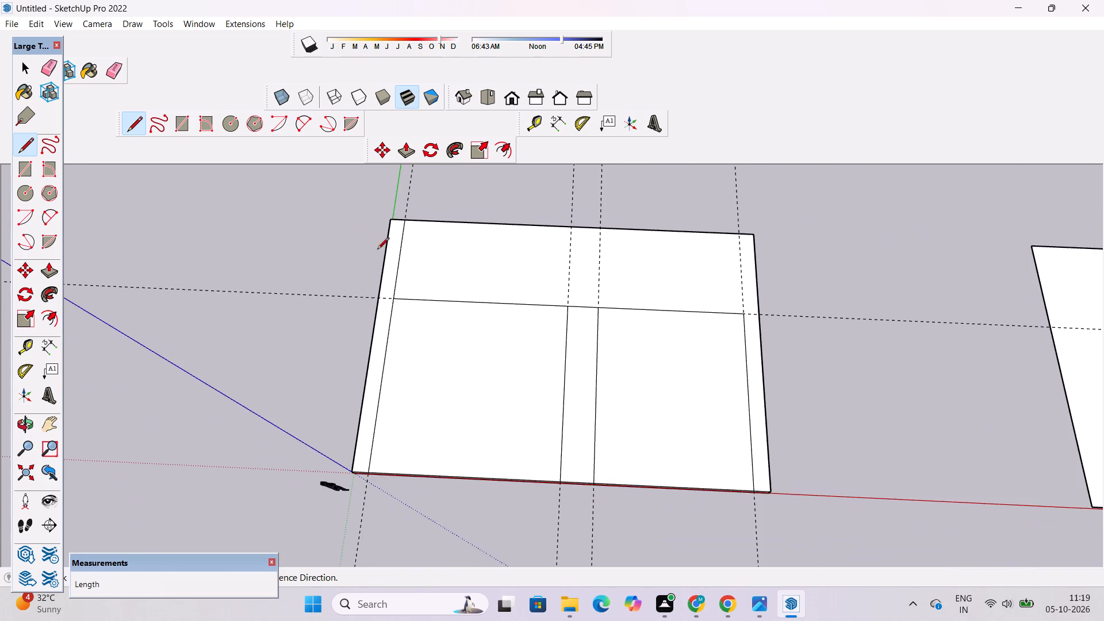
scroll(386, 254, down, 5)
scroll(592, 283, up, 6)
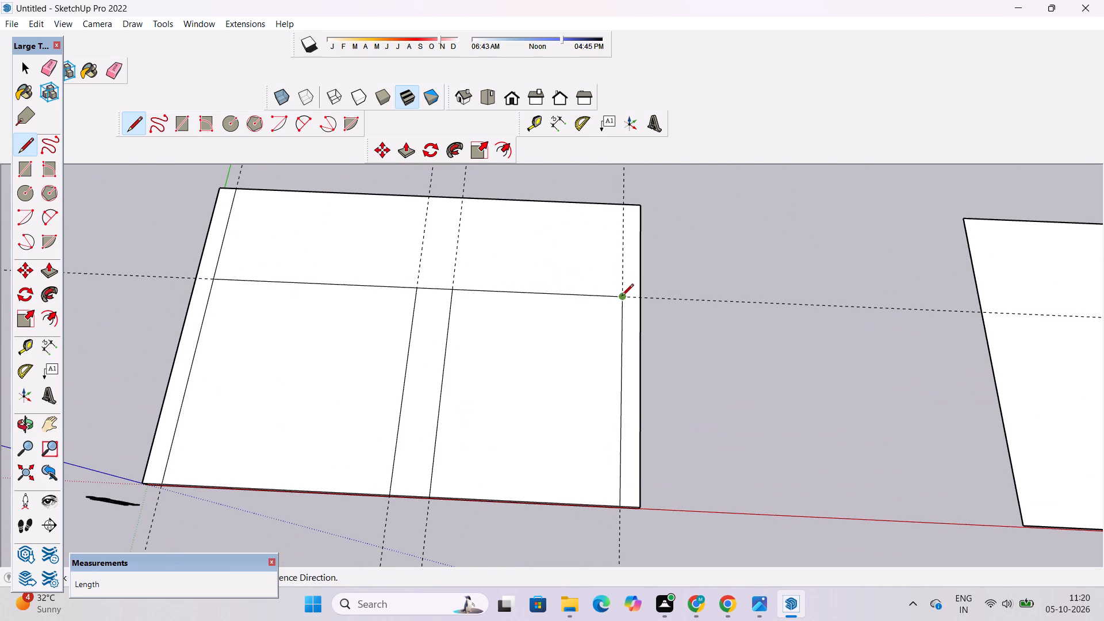
click(622, 297)
click(624, 204)
scroll(568, 250, down, 1)
key(space)
Examine the extended side lines and the remaining guide lines on the slab's top face from different angles.
text(o)
scroll(555, 258, up, 1)
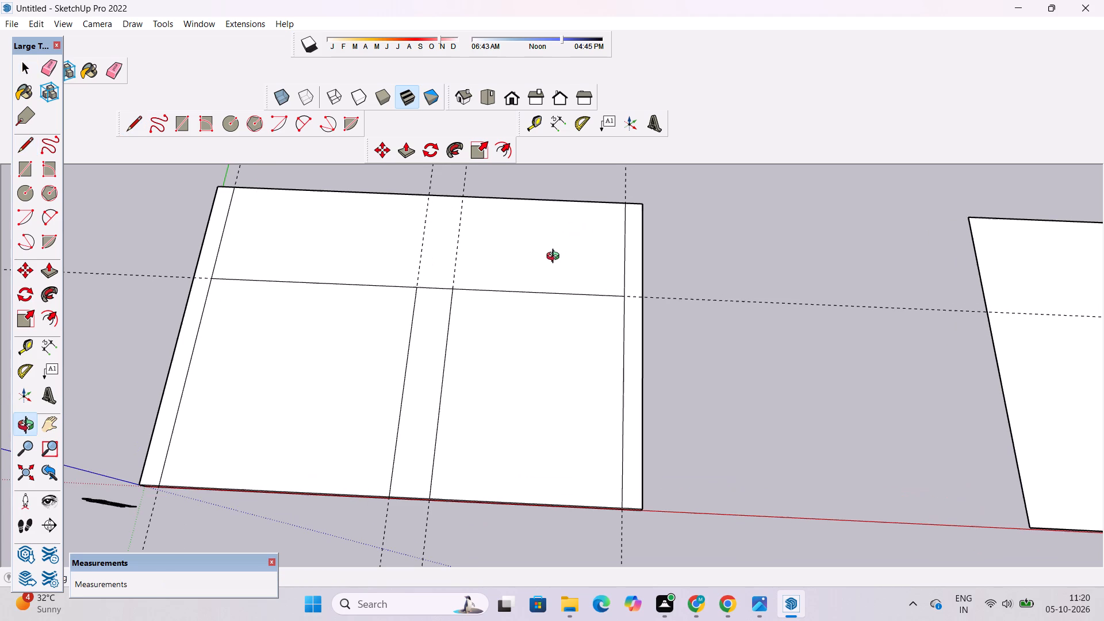
scroll(380, 285, up, 7)
shift+drag(447, 270, 465, 371)
scroll(413, 317, down, 3)
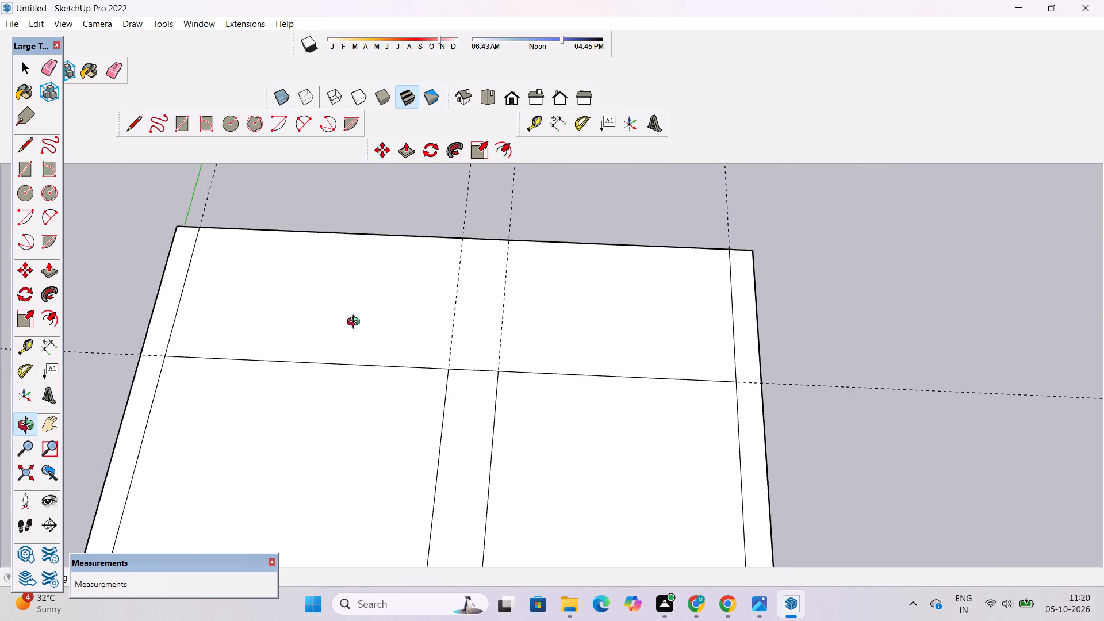
scroll(356, 323, down, 7)
drag(350, 335, 530, 301)
drag(584, 350, 463, 358)
scroll(430, 390, up, 5)
shift+drag(426, 388, 460, 287)
drag(464, 384, 421, 137)
drag(465, 287, 513, 449)
scroll(347, 281, down, 6)
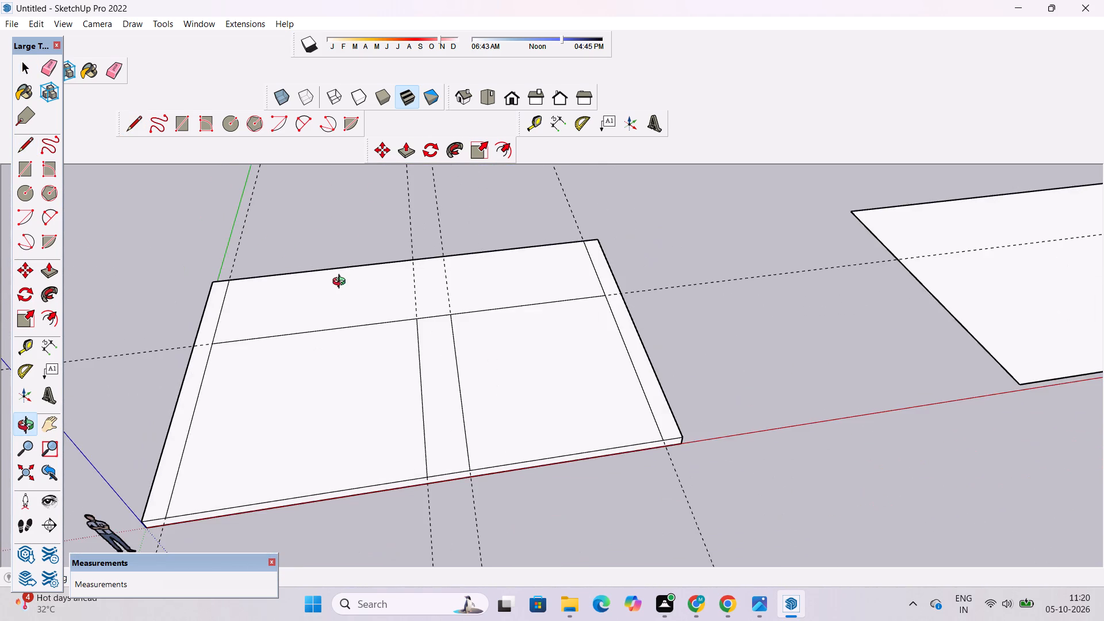
shift+drag(322, 307, 538, 234)
scroll(478, 264, up, 4)
drag(433, 273, 310, 301)
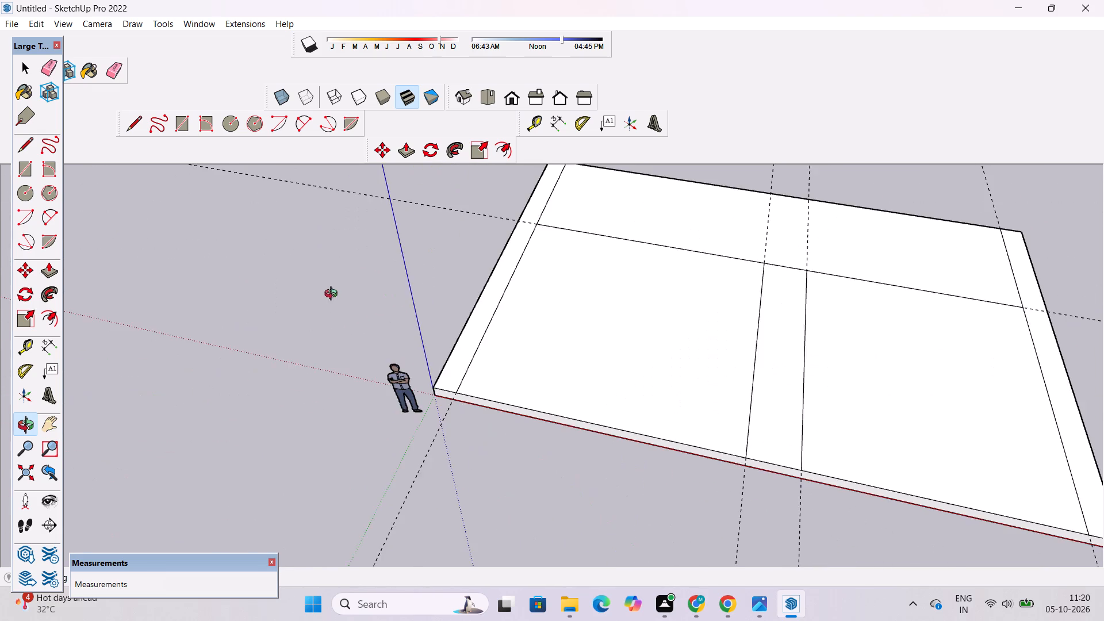
shift+drag(602, 278, 366, 278)
drag(420, 272, 458, 365)
scroll(454, 362, down, 8)
scroll(470, 315, up, 6)
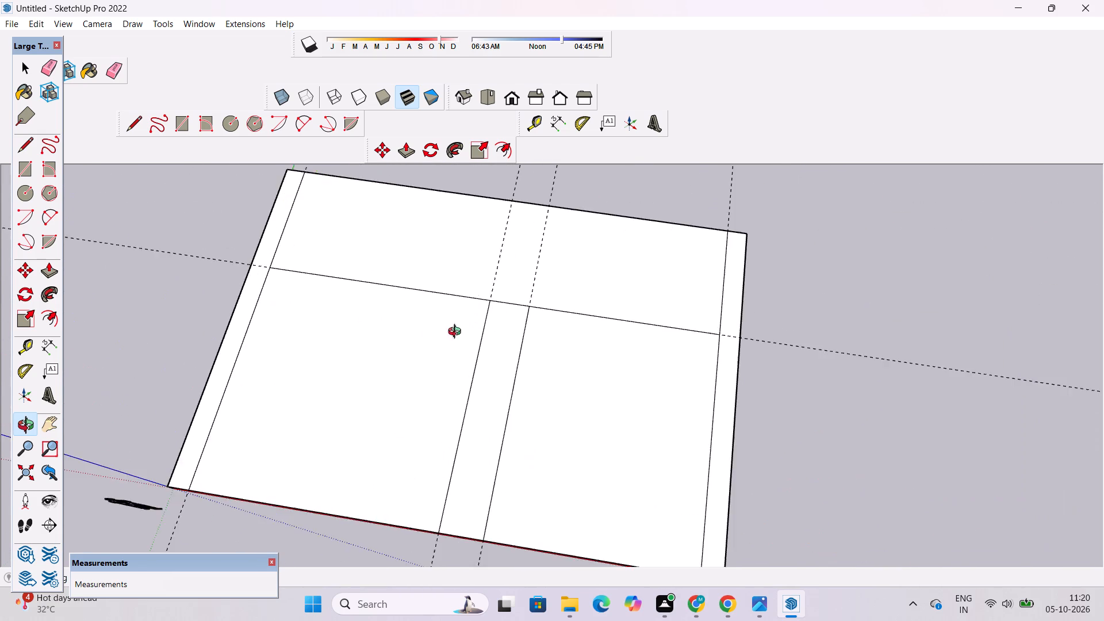
drag(419, 364, 461, 254)
shift+drag(453, 274, 407, 340)
drag(407, 346, 416, 365)
drag(416, 366, 435, 355)
drag(436, 356, 431, 385)
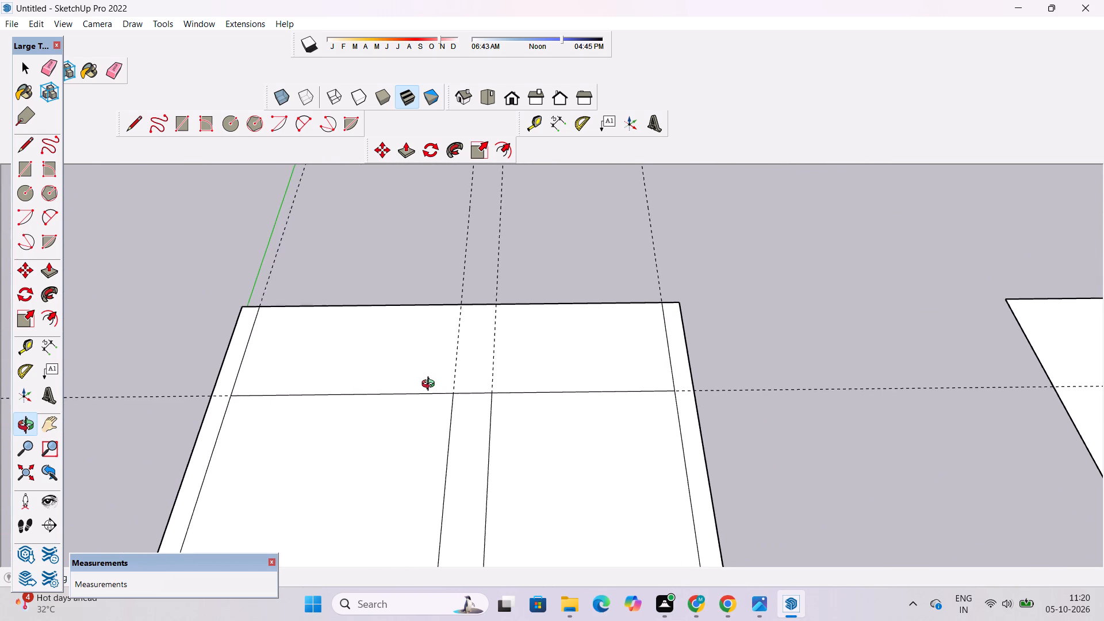
drag(431, 385, 430, 388)
shift+drag(433, 387, 438, 339)
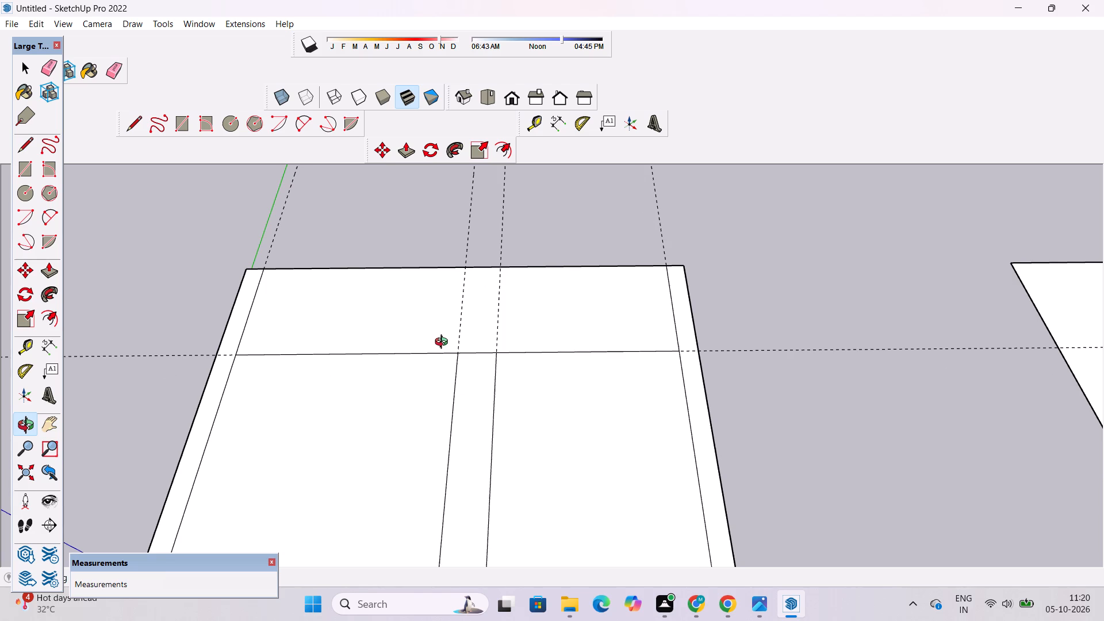
scroll(448, 319, up, 1)
scroll(448, 319, down, 3)
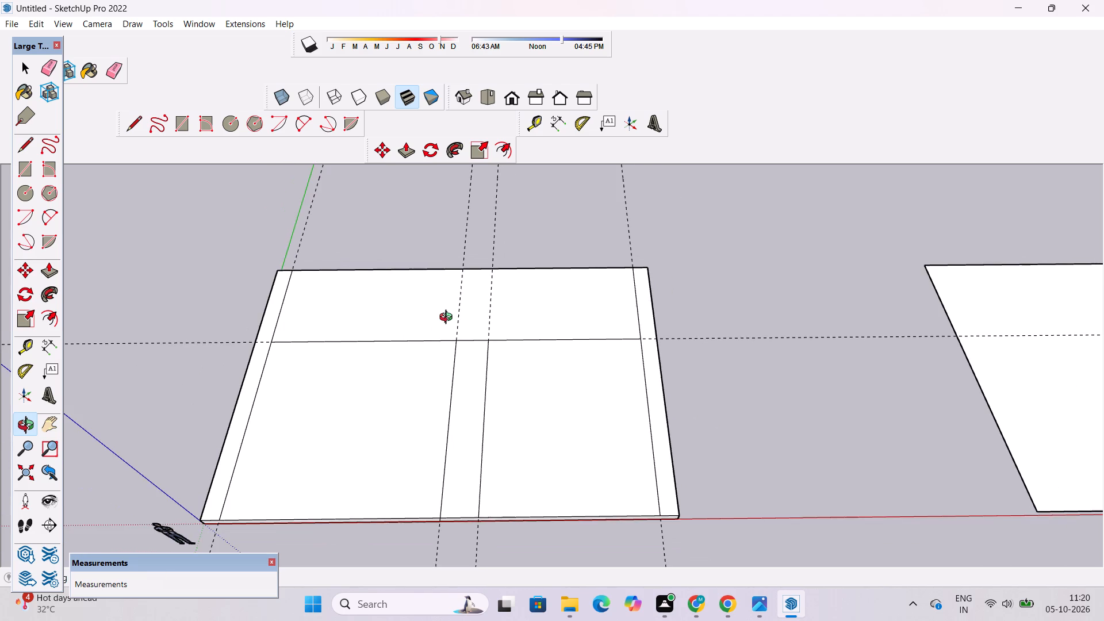
scroll(448, 319, up, 2)
scroll(448, 319, down, 1)
scroll(448, 319, up, 1)
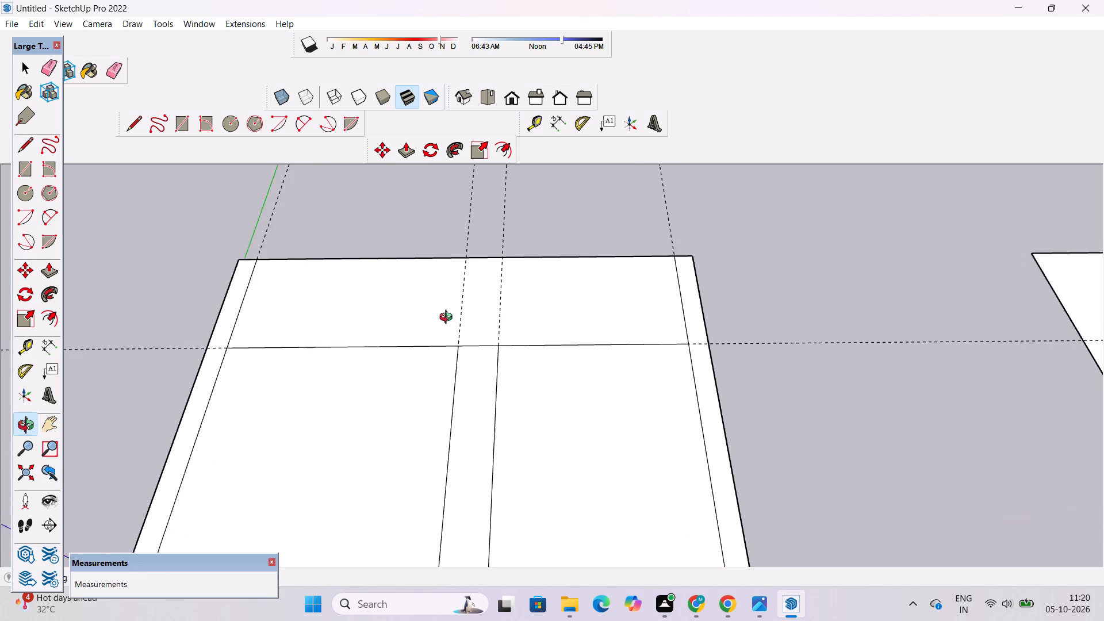
scroll(448, 319, up, 1)
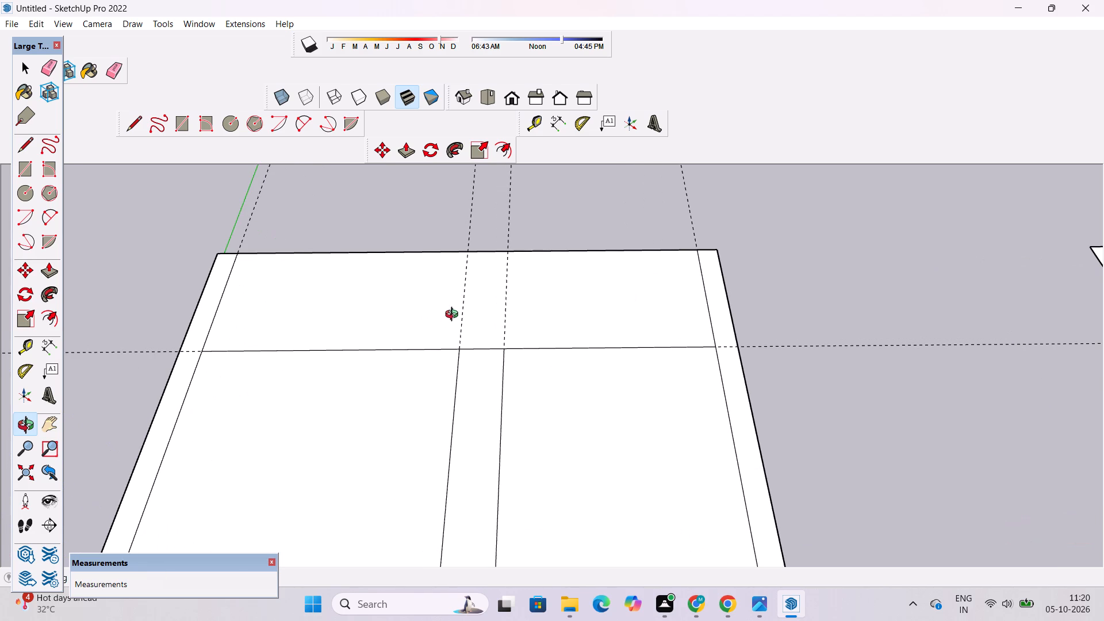
drag(454, 316, 466, 358)
shift+drag(465, 355, 460, 298)
drag(460, 321, 460, 340)
Erase all the construction guide lines: the two outer side guides, the cross guide and the two central guides.
scroll(460, 340, down, 6)
drag(478, 335, 445, 332)
shift+drag(446, 328, 461, 369)
drag(461, 369, 482, 375)
key(e)
drag(344, 218, 341, 223)
drag(305, 291, 305, 339)
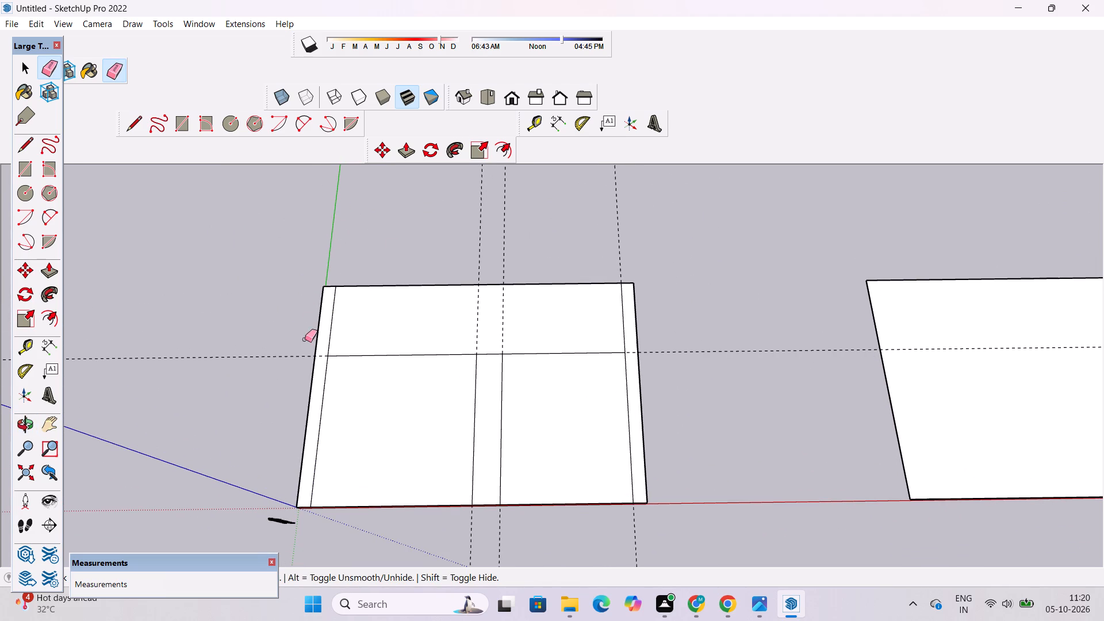
drag(305, 339, 304, 360)
drag(469, 244, 625, 253)
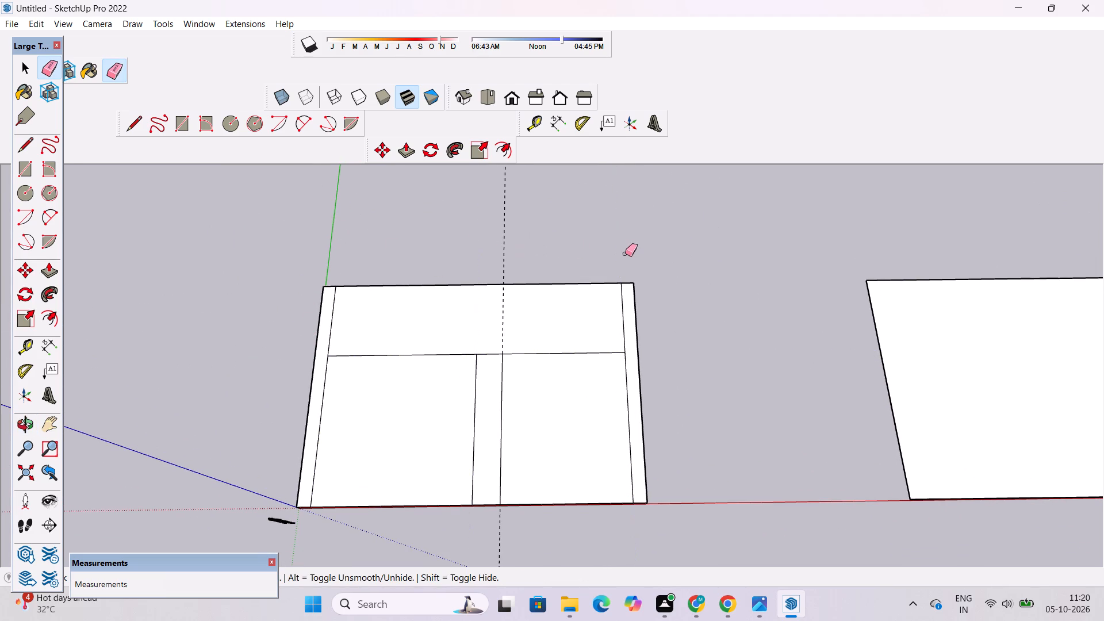
drag(563, 257, 499, 265)
Examine the divided slab and the copied face alongside it from different angles and distances.
key(o)
drag(473, 349, 627, 236)
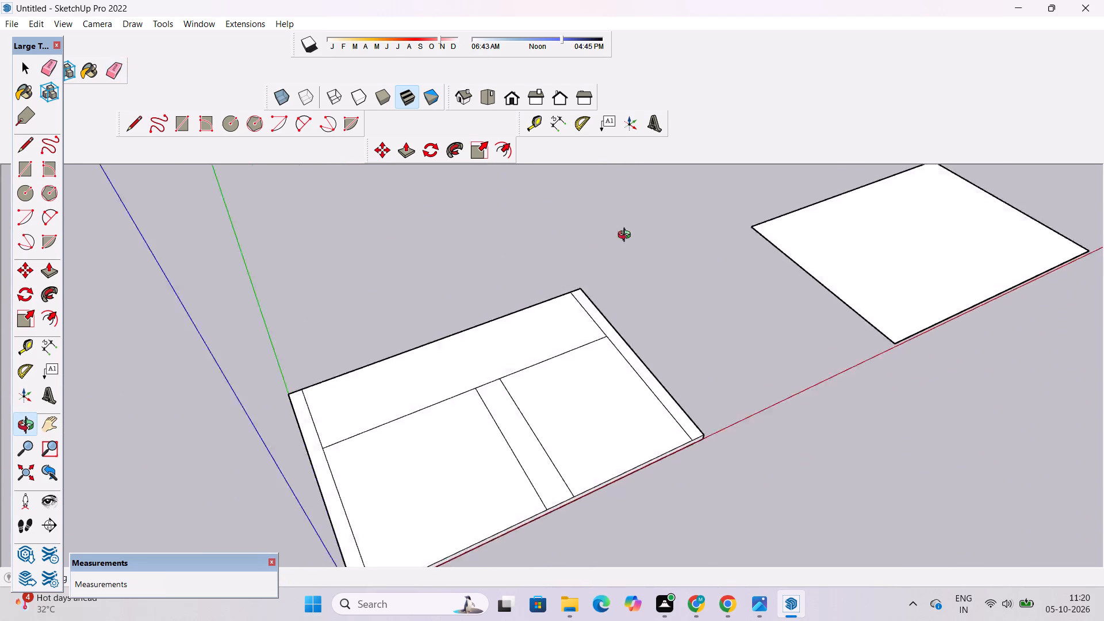
drag(627, 236, 664, 210)
scroll(445, 379, down, 5)
drag(392, 413, 509, 400)
drag(510, 401, 503, 364)
drag(558, 396, 433, 393)
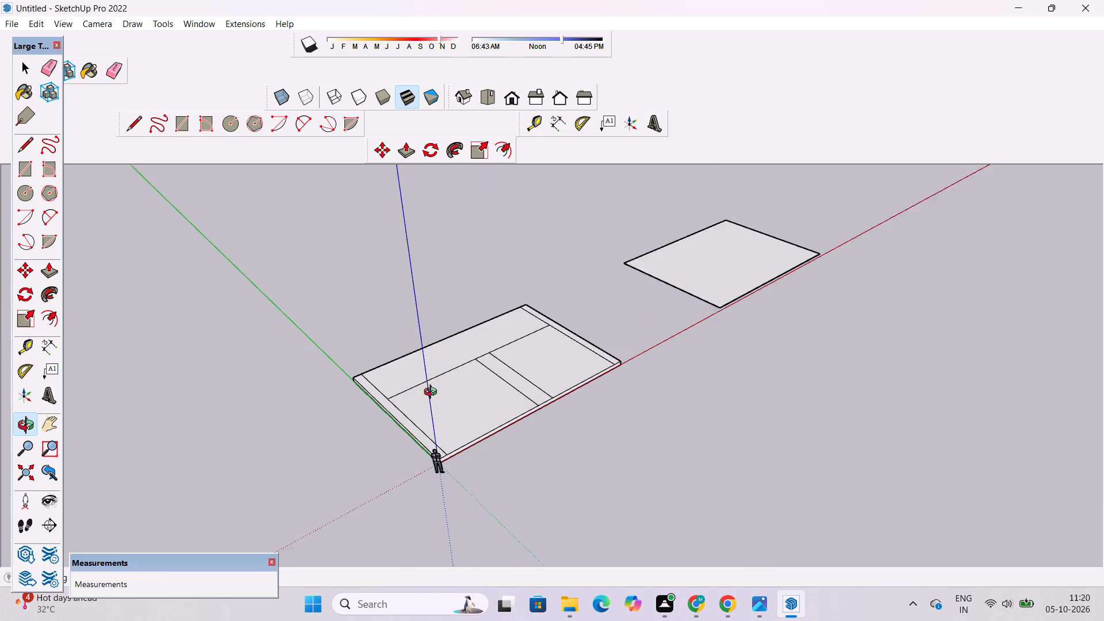
drag(433, 393, 430, 392)
scroll(432, 387, down, 3)
drag(476, 377, 337, 367)
drag(425, 369, 335, 379)
shift+drag(350, 369, 355, 397)
drag(357, 402, 329, 411)
scroll(388, 400, up, 5)
scroll(512, 332, up, 5)
drag(442, 389, 517, 413)
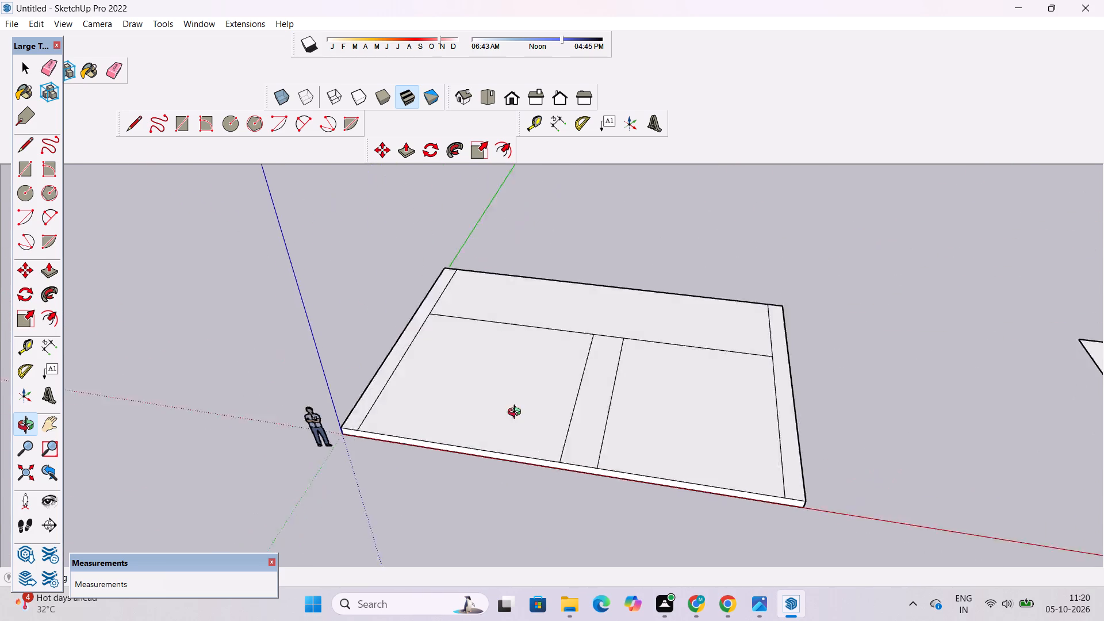
drag(517, 413, 606, 401)
shift+drag(607, 399, 401, 420)
shift+drag(404, 448, 329, 443)
shift+drag(329, 442, 371, 436)
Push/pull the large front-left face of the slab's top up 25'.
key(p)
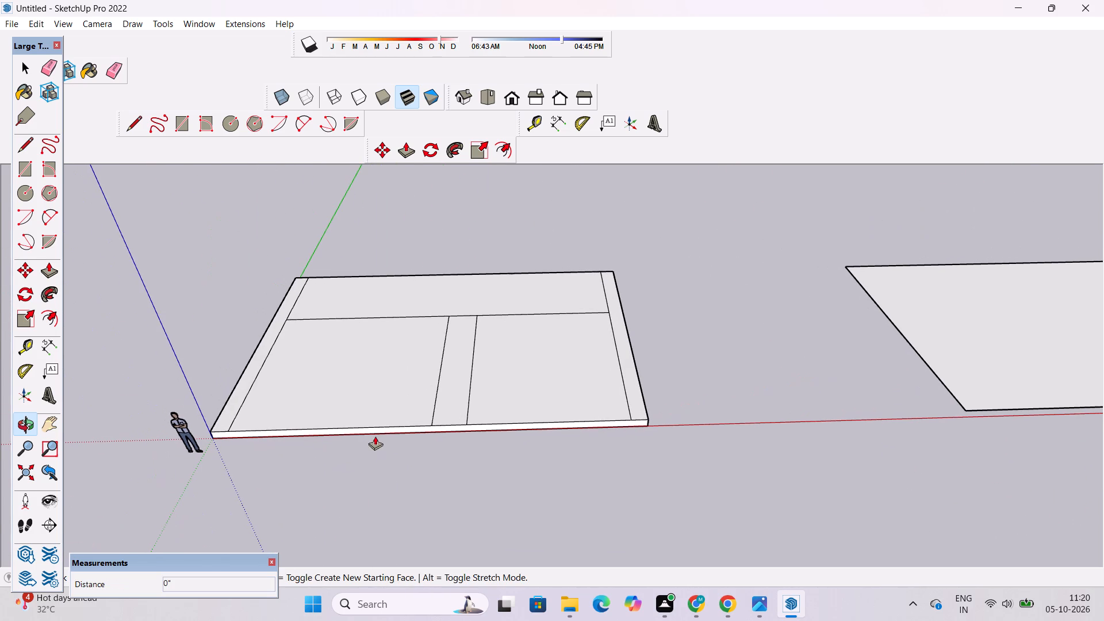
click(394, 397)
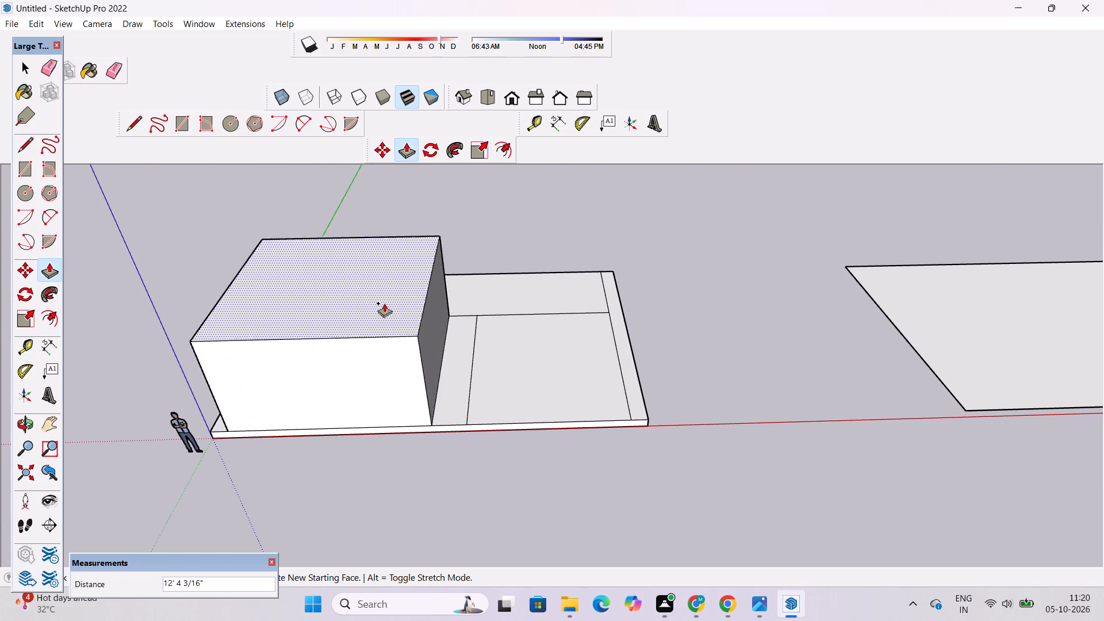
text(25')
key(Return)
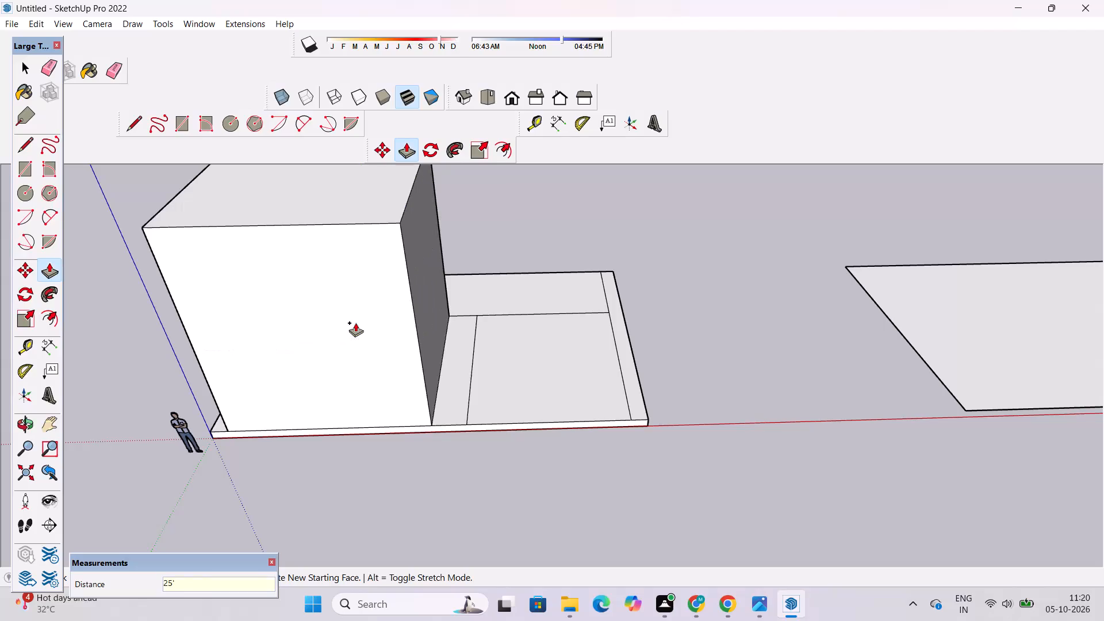
Examine the raised front-left block from low and high angles.
key(o)
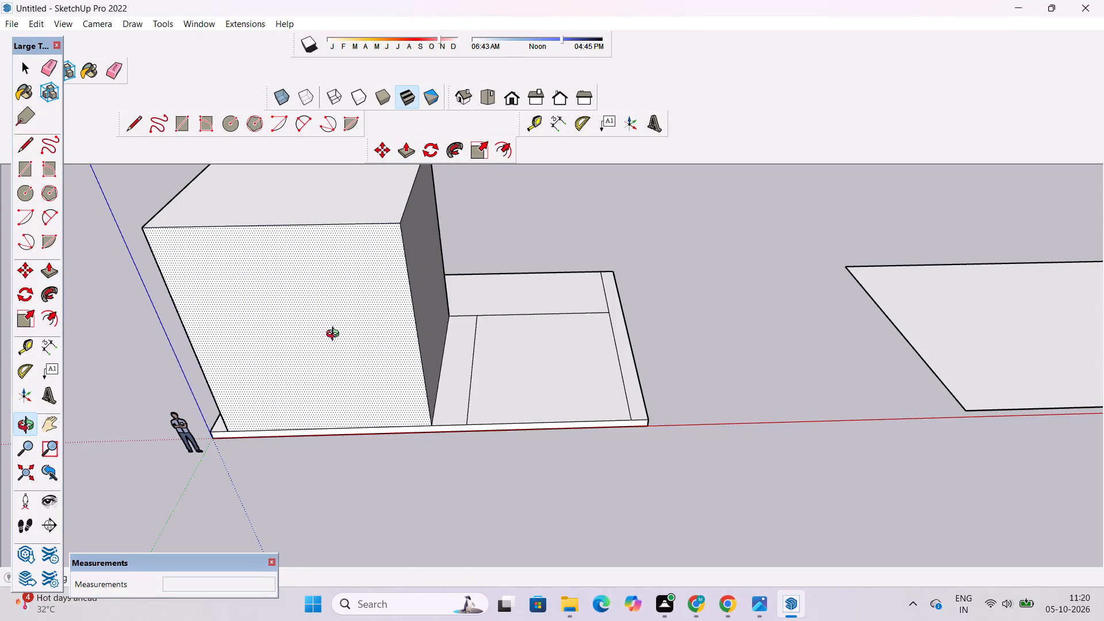
scroll(316, 343, down, 4)
scroll(316, 343, up, 1)
drag(317, 363, 321, 308)
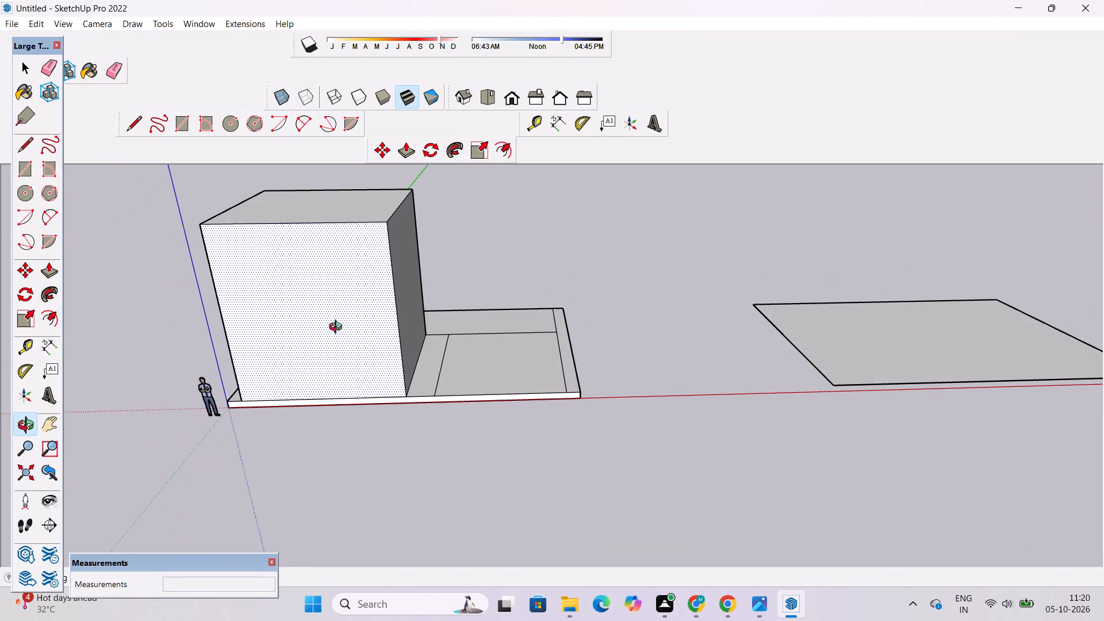
drag(351, 356, 343, 223)
scroll(378, 301, down, 4)
shift+drag(421, 286, 429, 309)
drag(430, 304, 450, 360)
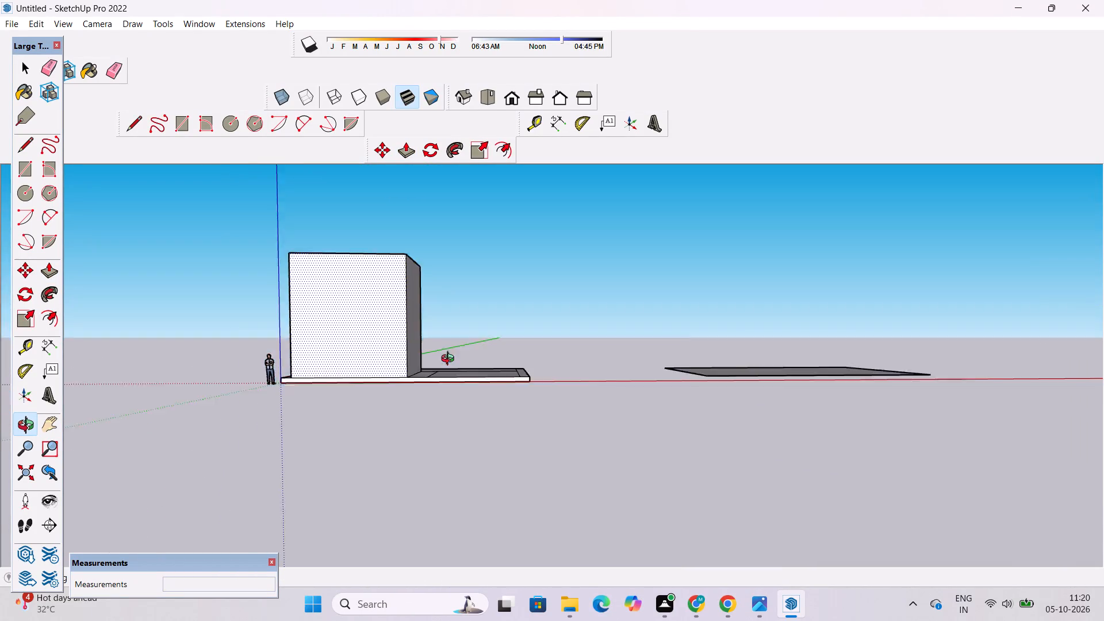
drag(450, 360, 460, 462)
scroll(352, 332, up, 3)
drag(438, 350, 392, 362)
shift+drag(392, 362, 381, 397)
drag(380, 400, 390, 402)
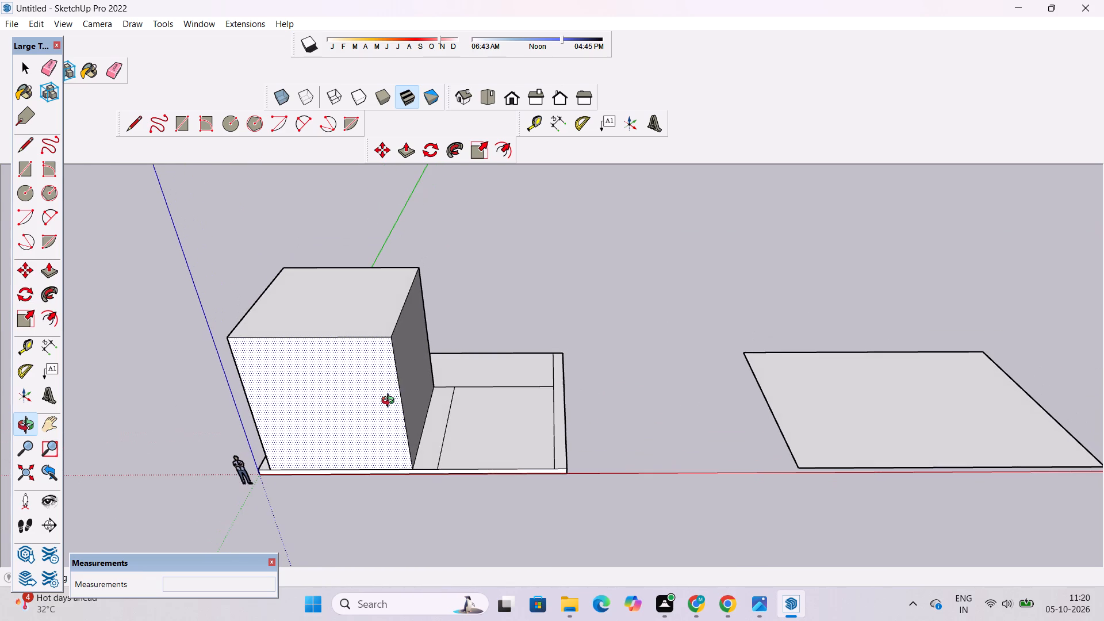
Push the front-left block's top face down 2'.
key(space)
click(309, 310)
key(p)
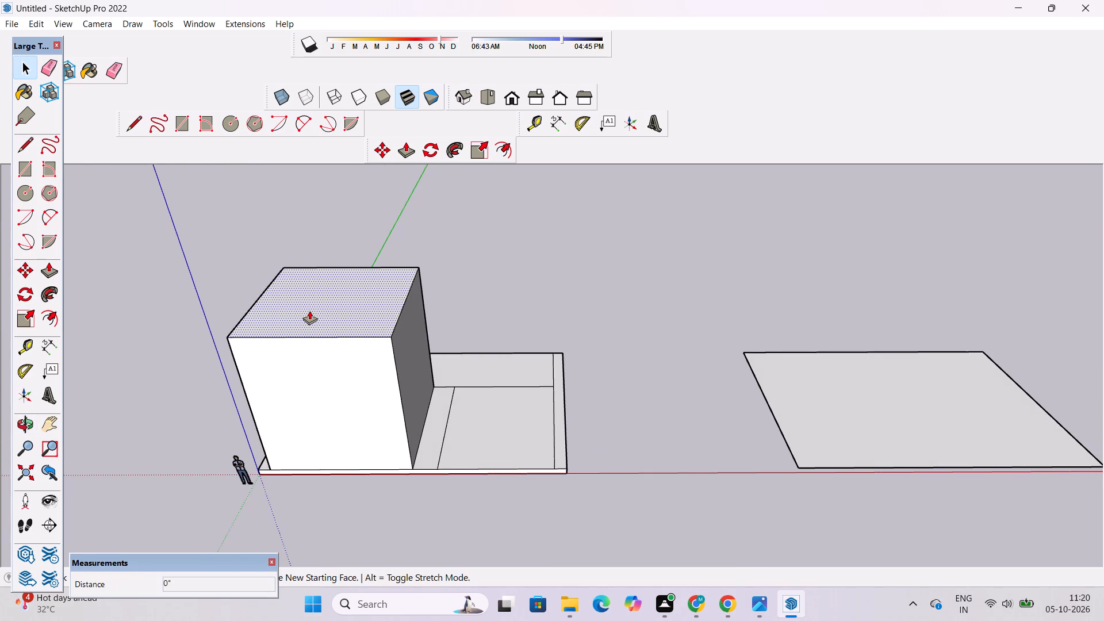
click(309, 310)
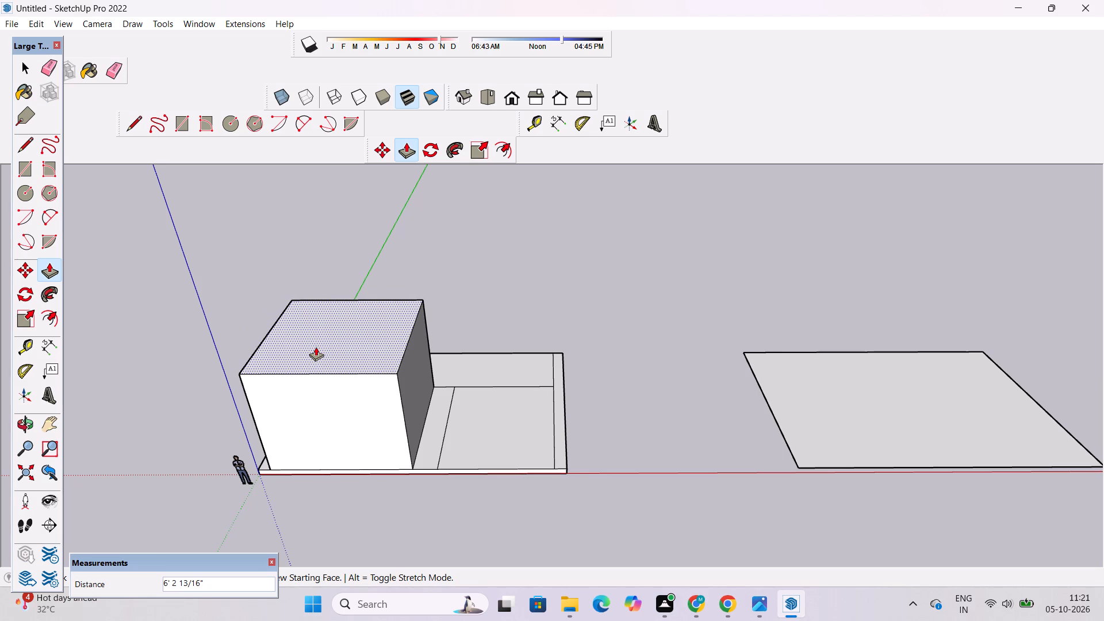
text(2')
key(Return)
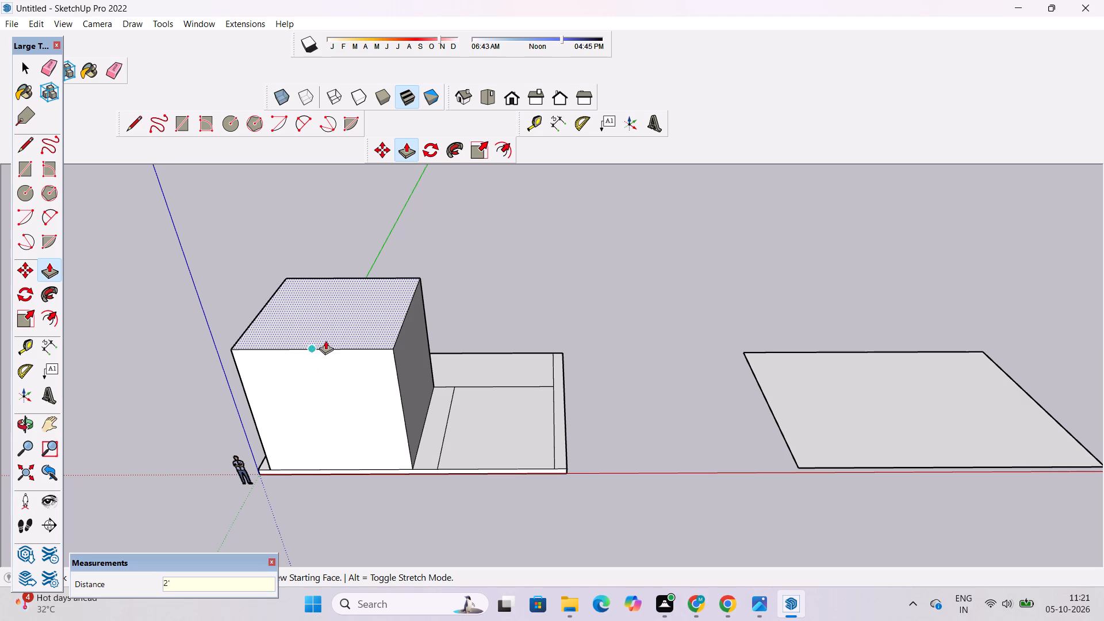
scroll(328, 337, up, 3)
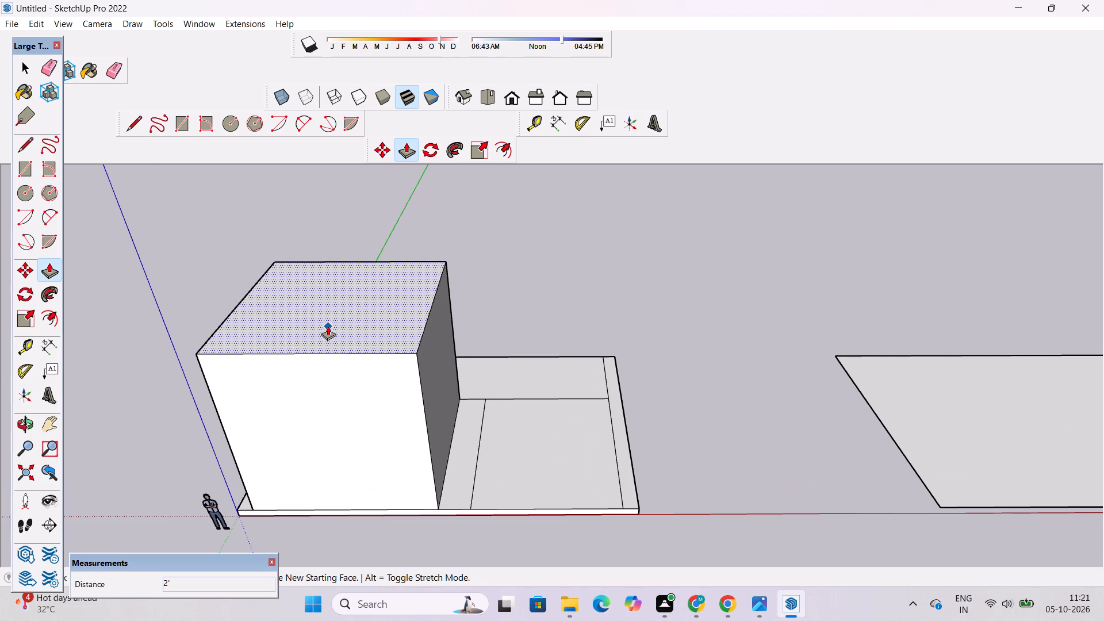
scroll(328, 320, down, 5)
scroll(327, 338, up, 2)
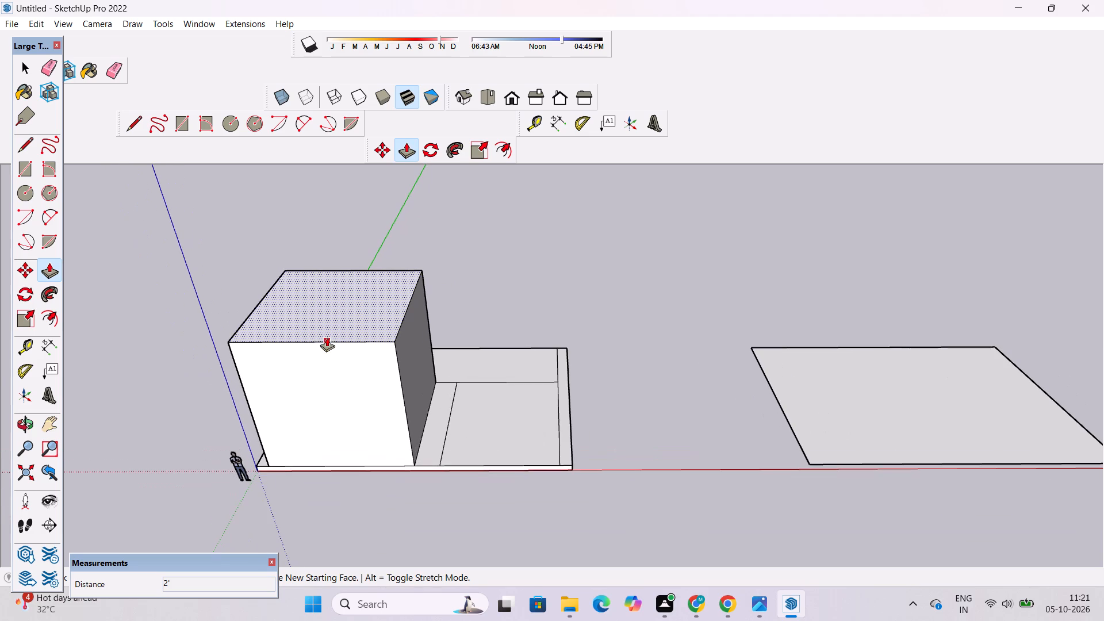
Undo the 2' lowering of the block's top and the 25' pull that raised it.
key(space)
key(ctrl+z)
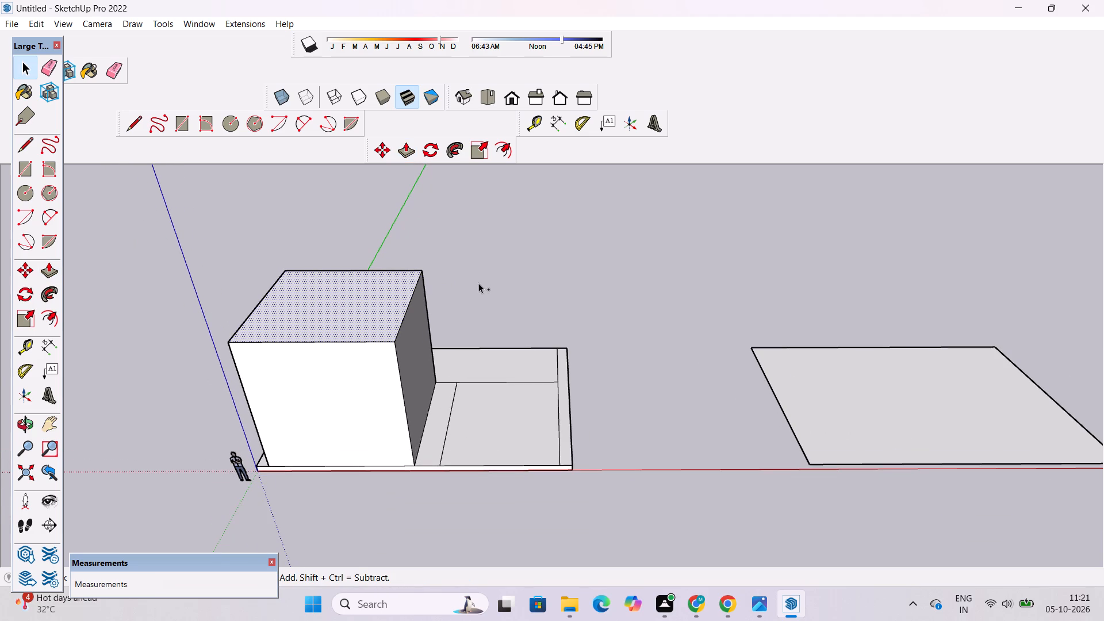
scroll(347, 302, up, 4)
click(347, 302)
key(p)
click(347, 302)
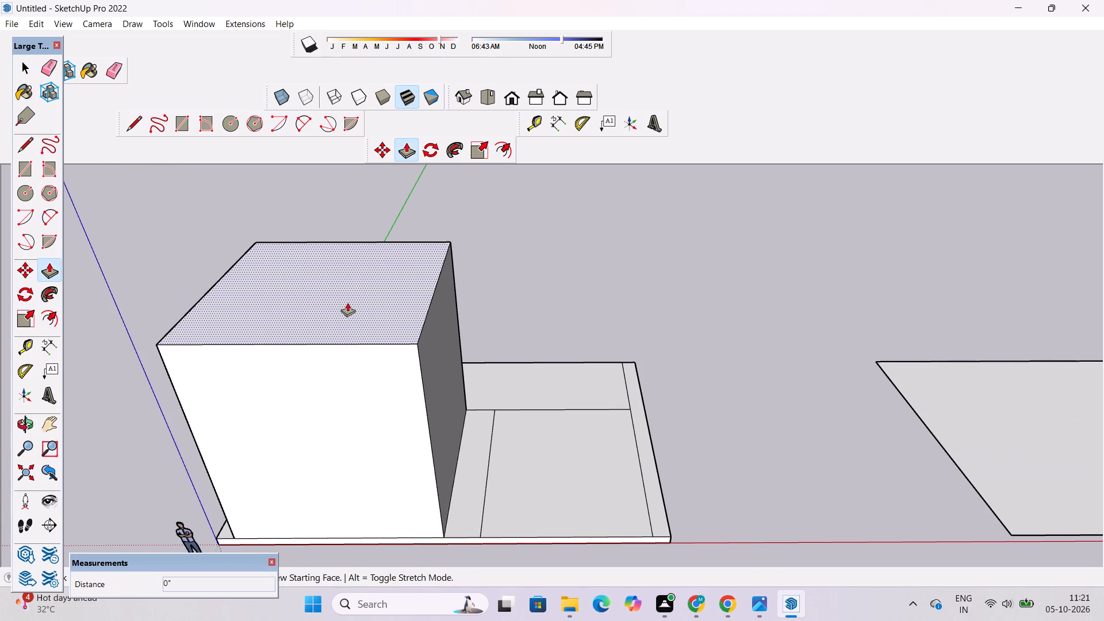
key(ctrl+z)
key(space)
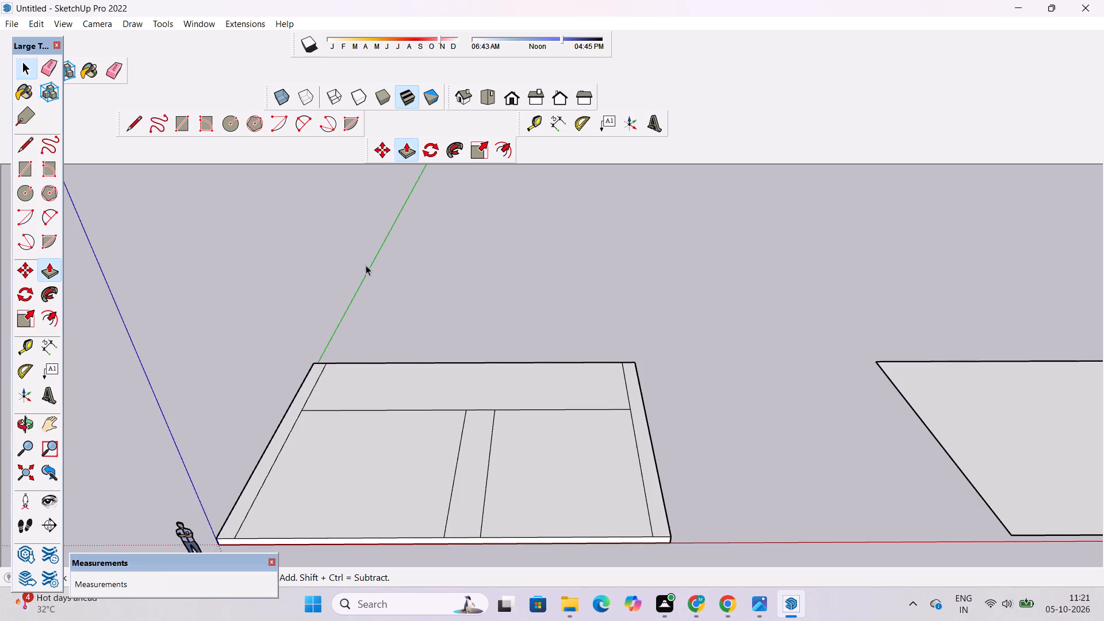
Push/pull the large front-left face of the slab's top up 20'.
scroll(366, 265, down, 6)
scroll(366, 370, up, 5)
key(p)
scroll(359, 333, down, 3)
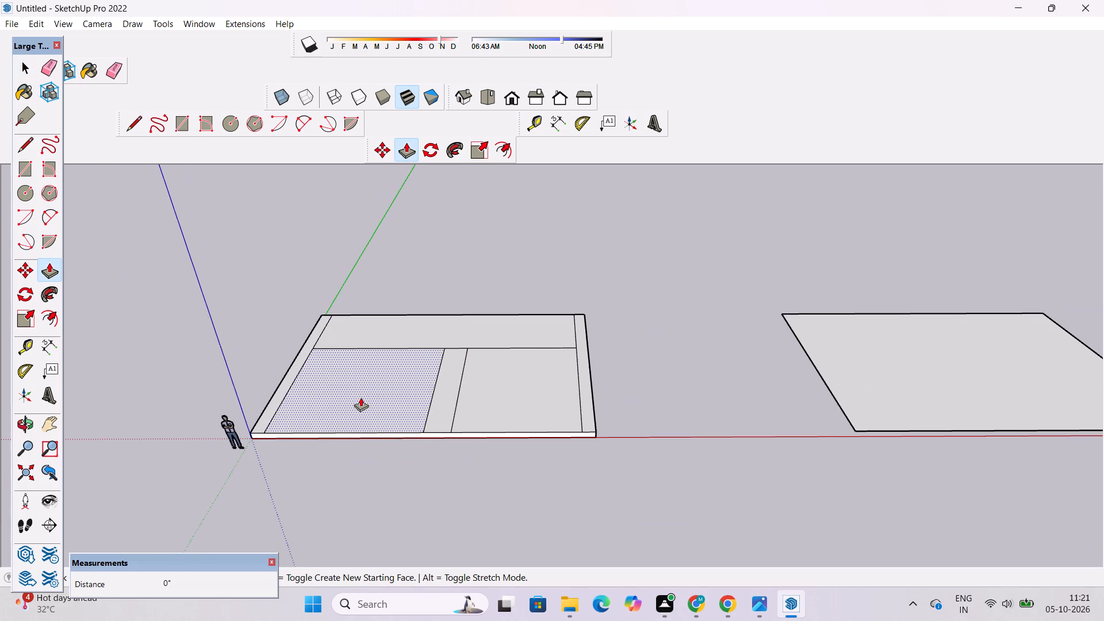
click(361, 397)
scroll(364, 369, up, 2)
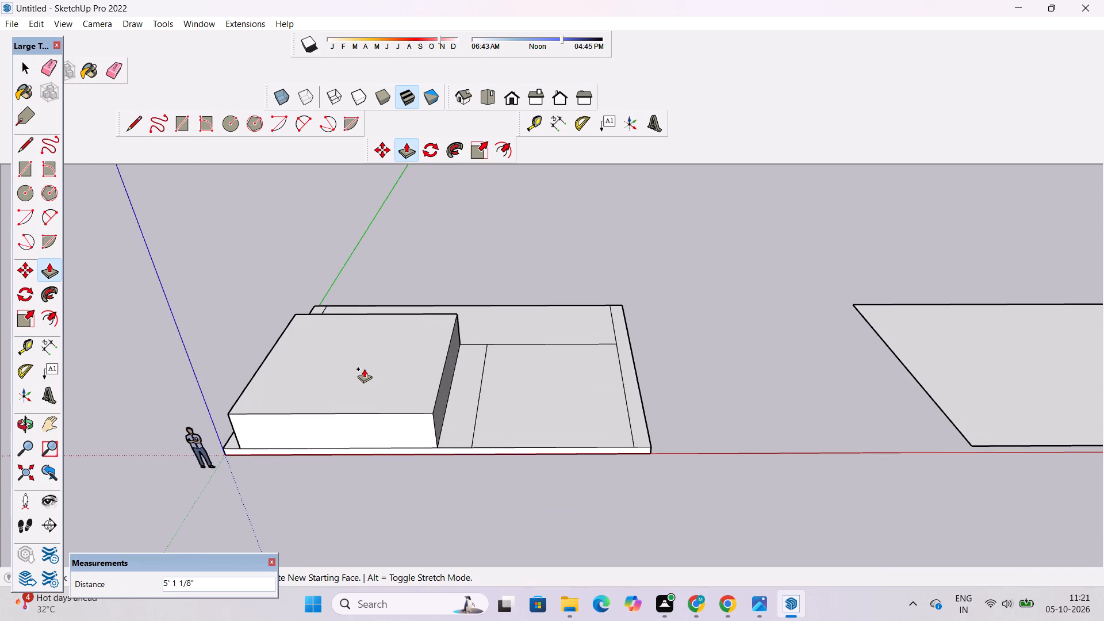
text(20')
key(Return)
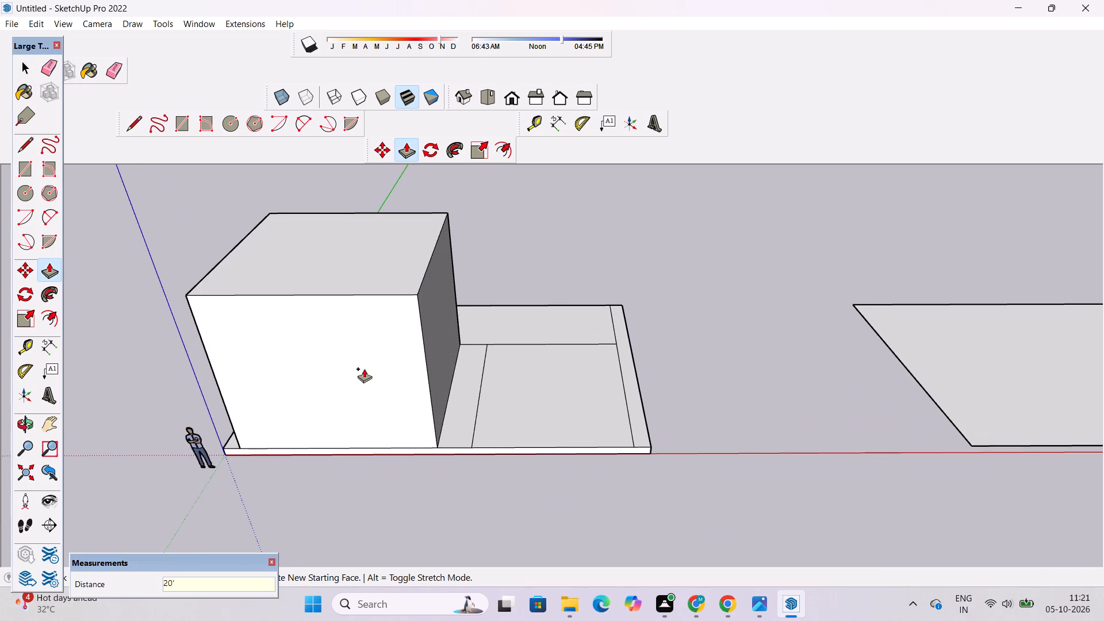
Examine the 20' front-left block beside the copied face from different angles and distances.
key(o)
scroll(455, 400, down, 5)
drag(454, 448, 452, 420)
drag(432, 442, 439, 333)
shift+drag(428, 338, 547, 336)
shift+drag(547, 336, 553, 369)
shift+drag(535, 335, 513, 358)
scroll(514, 356, down, 2)
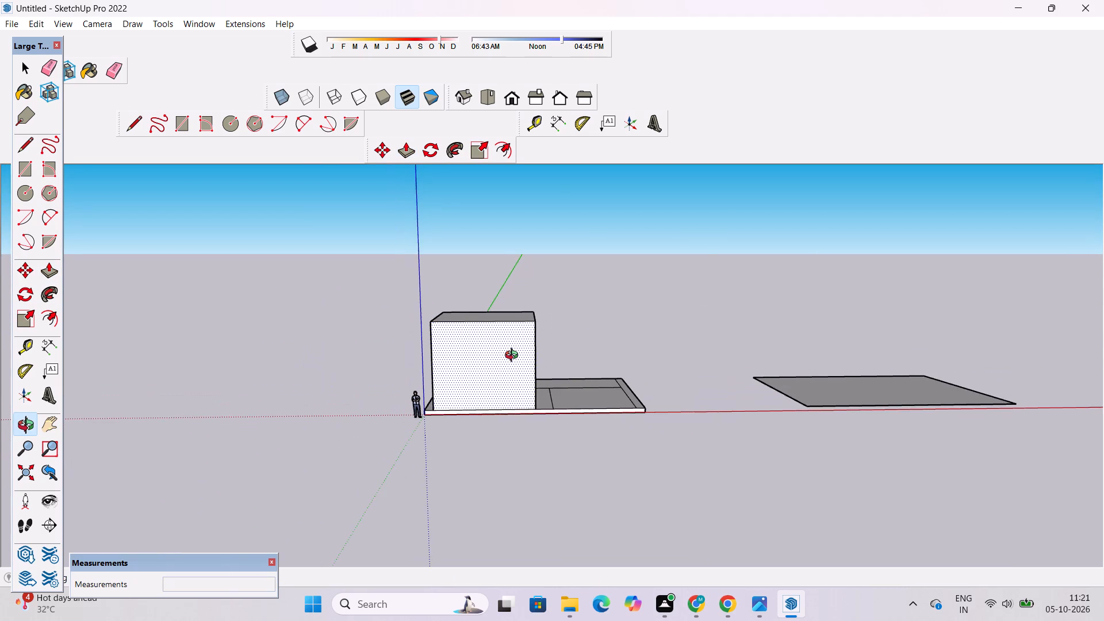
scroll(514, 356, down, 5)
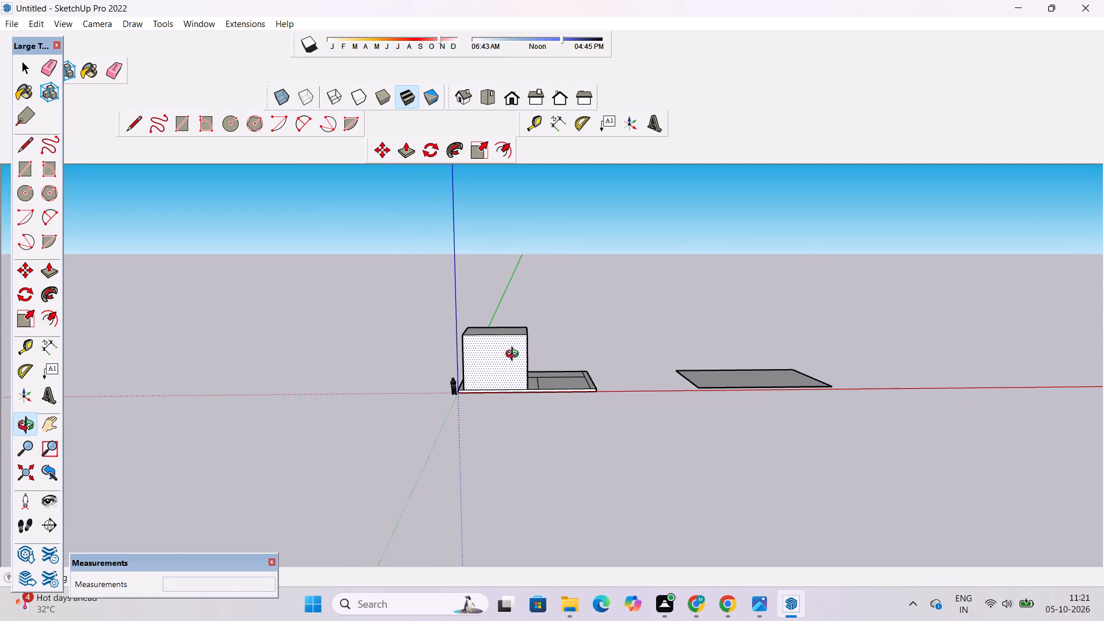
scroll(515, 355, down, 3)
drag(551, 328, 548, 520)
scroll(455, 326, up, 4)
shift+drag(463, 321, 314, 356)
shift+drag(362, 393, 378, 315)
drag(385, 342, 398, 275)
scroll(516, 317, up, 5)
shift+drag(483, 357, 438, 354)
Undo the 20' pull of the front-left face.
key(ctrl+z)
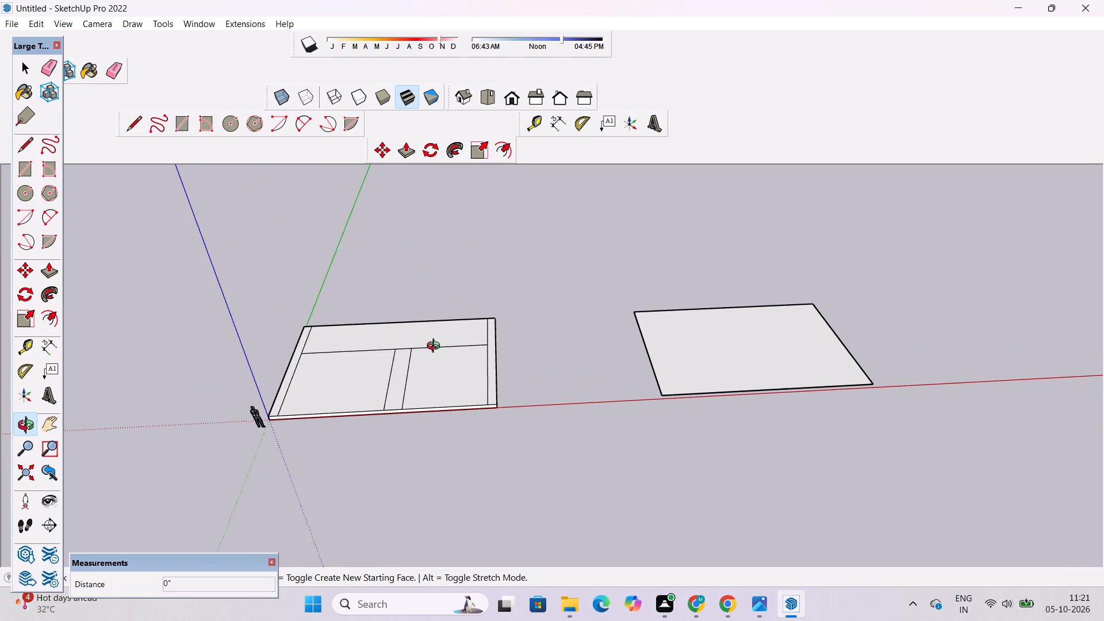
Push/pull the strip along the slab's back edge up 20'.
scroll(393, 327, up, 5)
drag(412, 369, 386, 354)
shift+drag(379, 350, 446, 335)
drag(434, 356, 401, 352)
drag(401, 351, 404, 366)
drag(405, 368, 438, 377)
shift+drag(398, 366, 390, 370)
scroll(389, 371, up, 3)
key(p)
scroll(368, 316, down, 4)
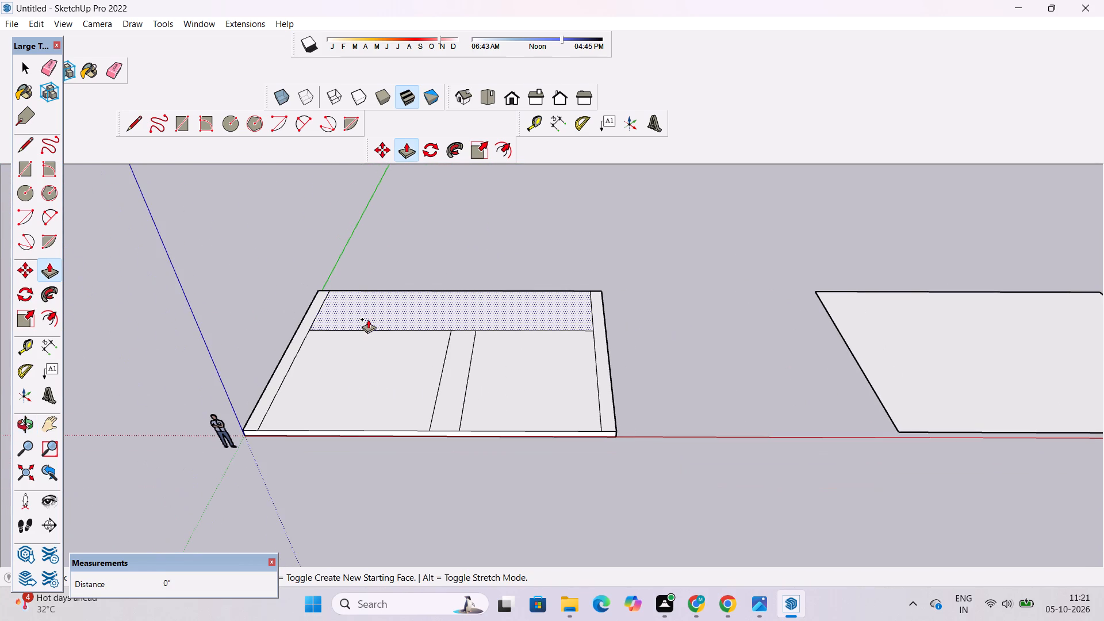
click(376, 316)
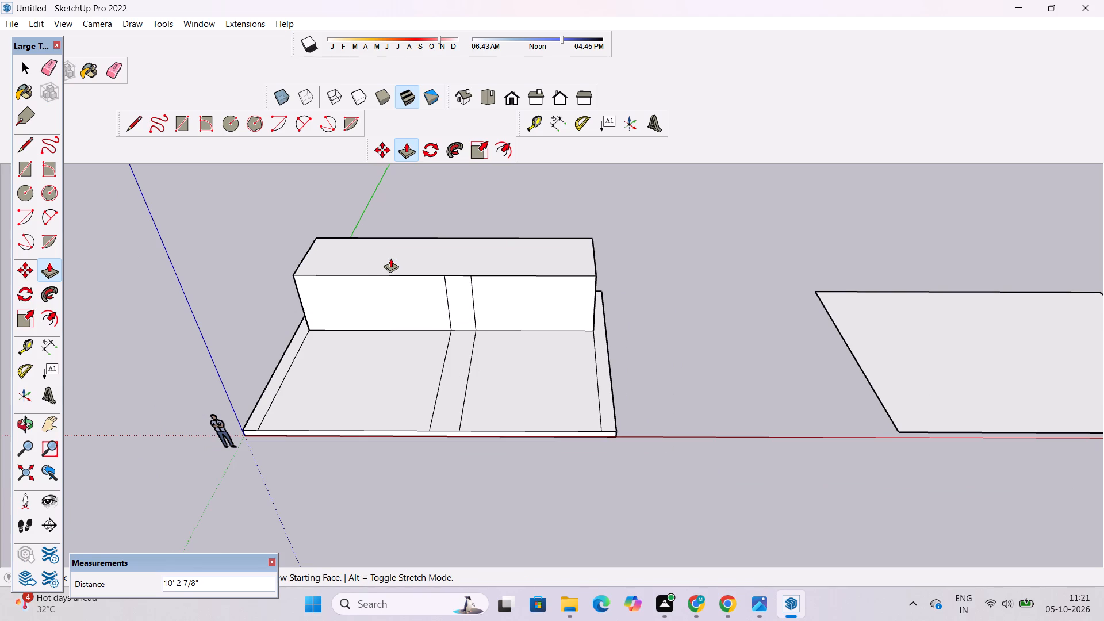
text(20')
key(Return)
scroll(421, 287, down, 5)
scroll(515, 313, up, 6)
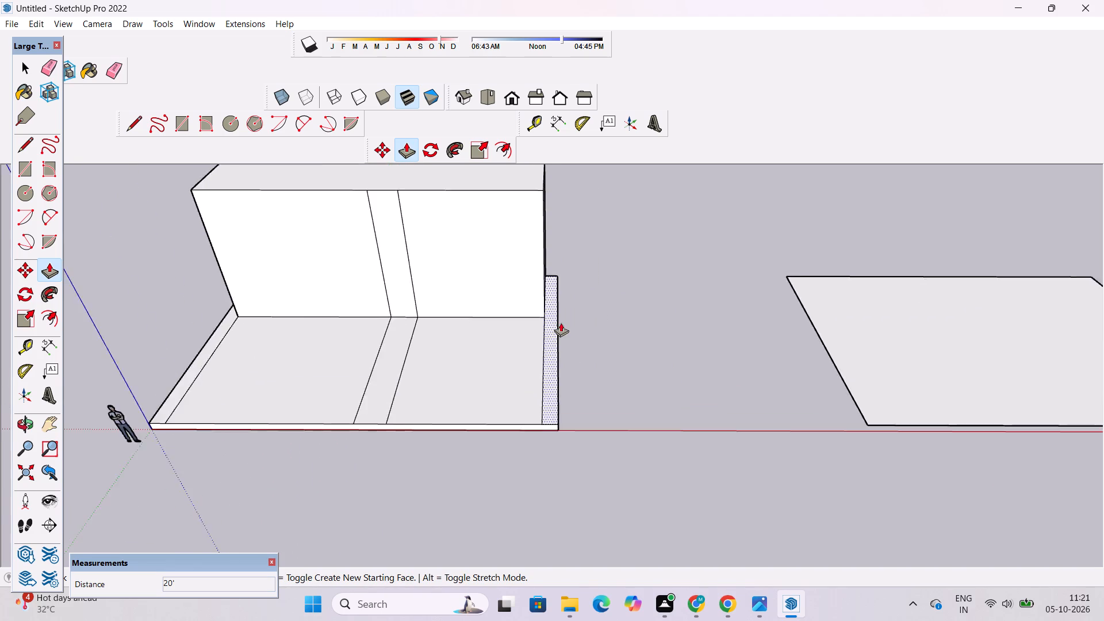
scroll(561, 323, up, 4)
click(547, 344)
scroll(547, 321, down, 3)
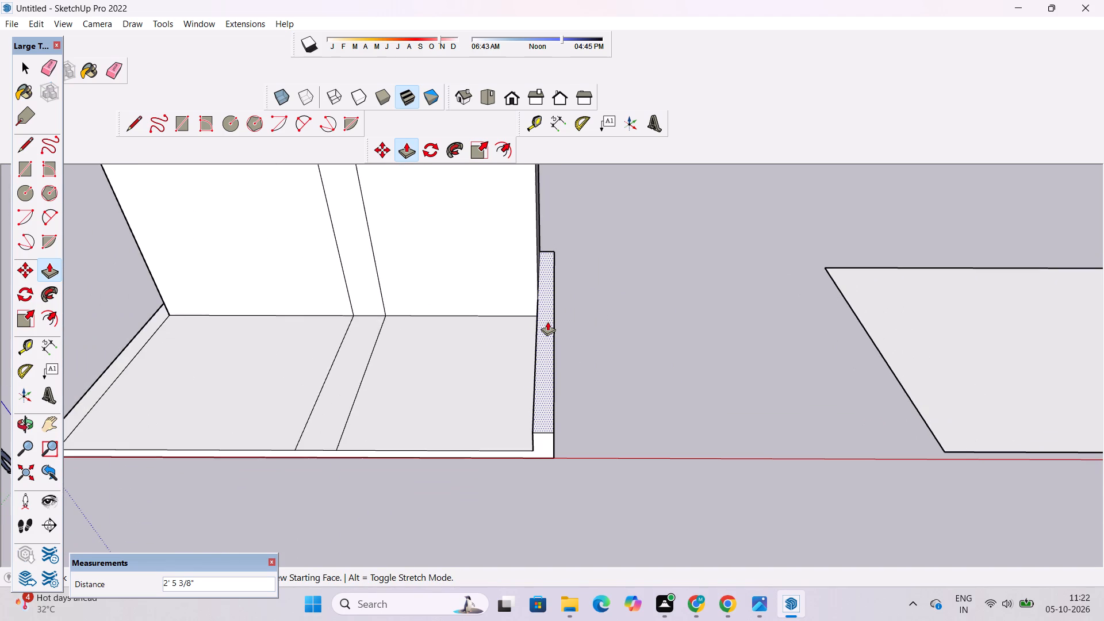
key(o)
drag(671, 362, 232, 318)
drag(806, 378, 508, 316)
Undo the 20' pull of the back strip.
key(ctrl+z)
Push/pull the strip along the slab's back edge, between the two side strips, up 20'.
drag(509, 325, 527, 358)
scroll(526, 346, up, 2)
key(space)
click(526, 337)
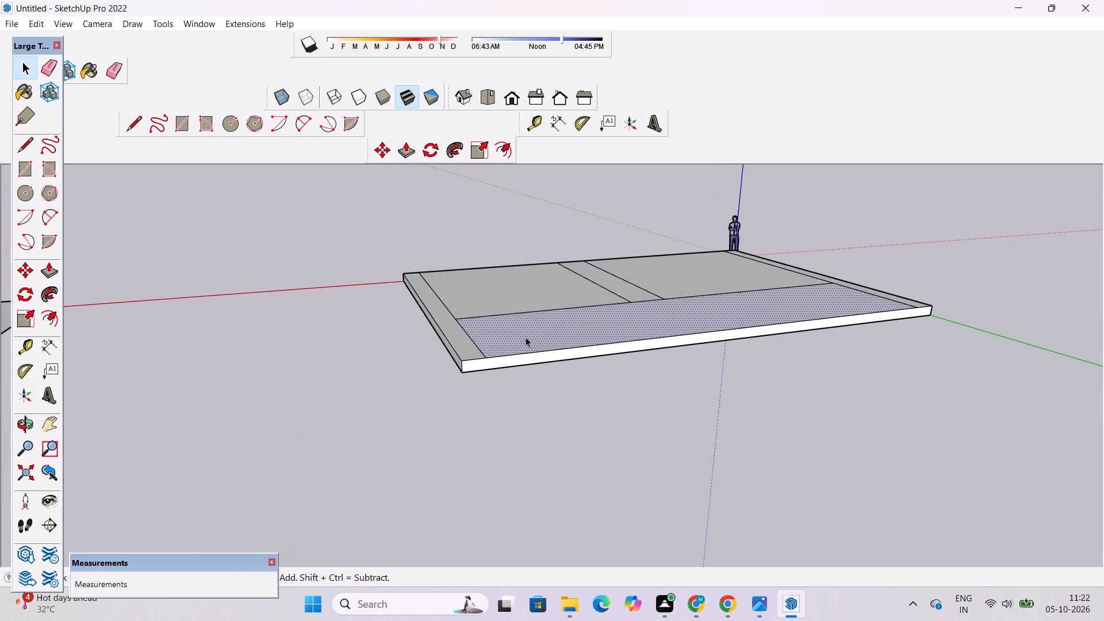
key(p)
click(526, 337)
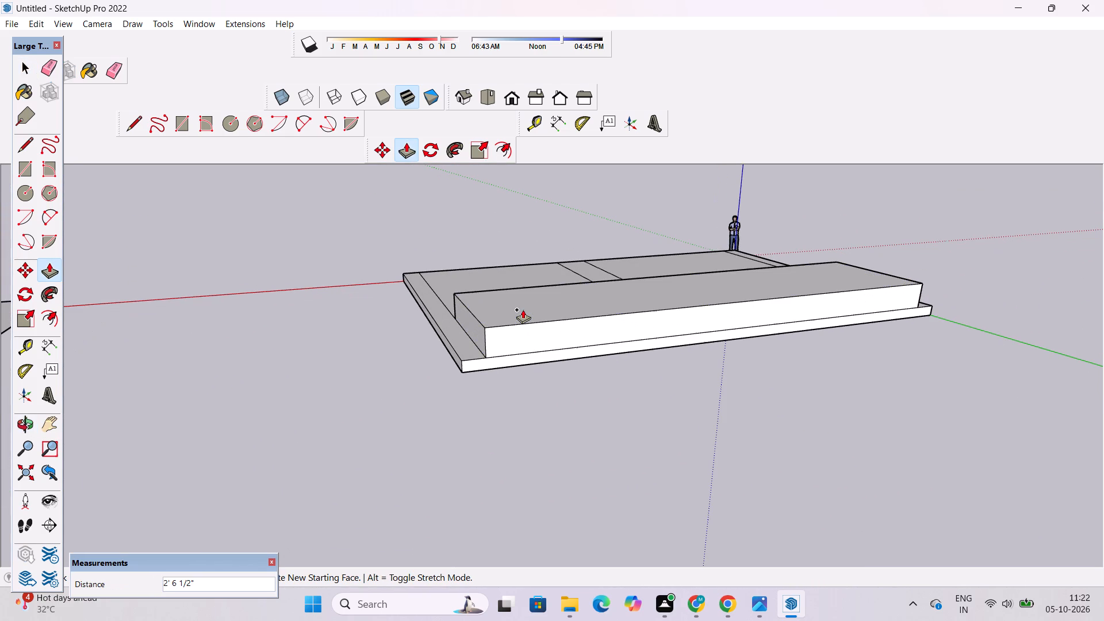
text(20')
key(Return)
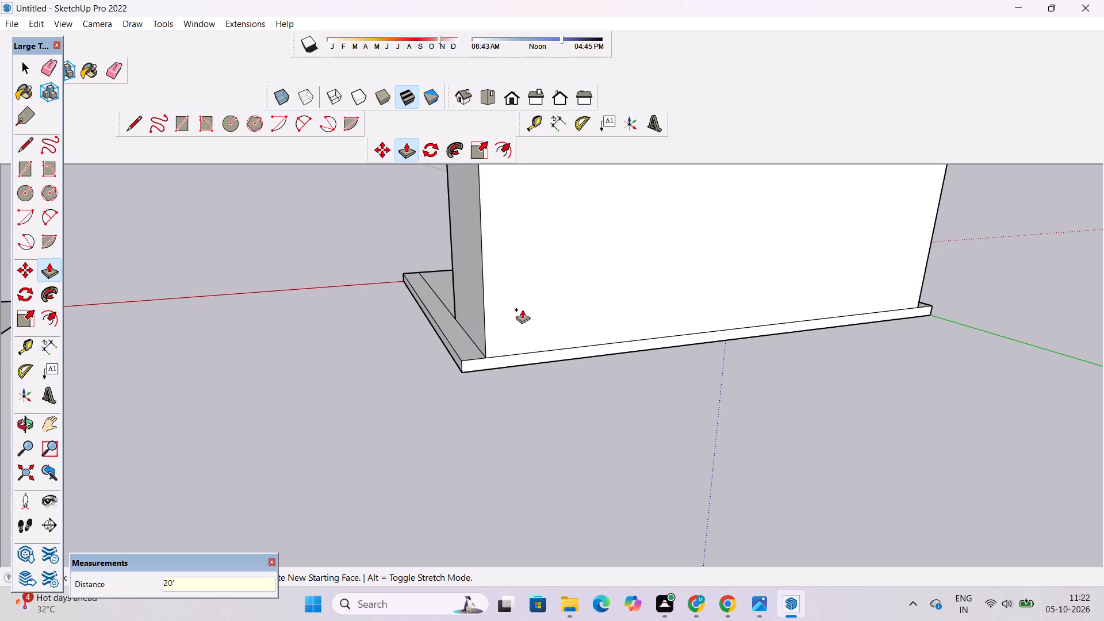
Examine the raised back block and the remaining flat faces of the slab from different angles.
key(o)
scroll(455, 352, down, 9)
drag(369, 400, 568, 340)
shift+drag(541, 339, 512, 331)
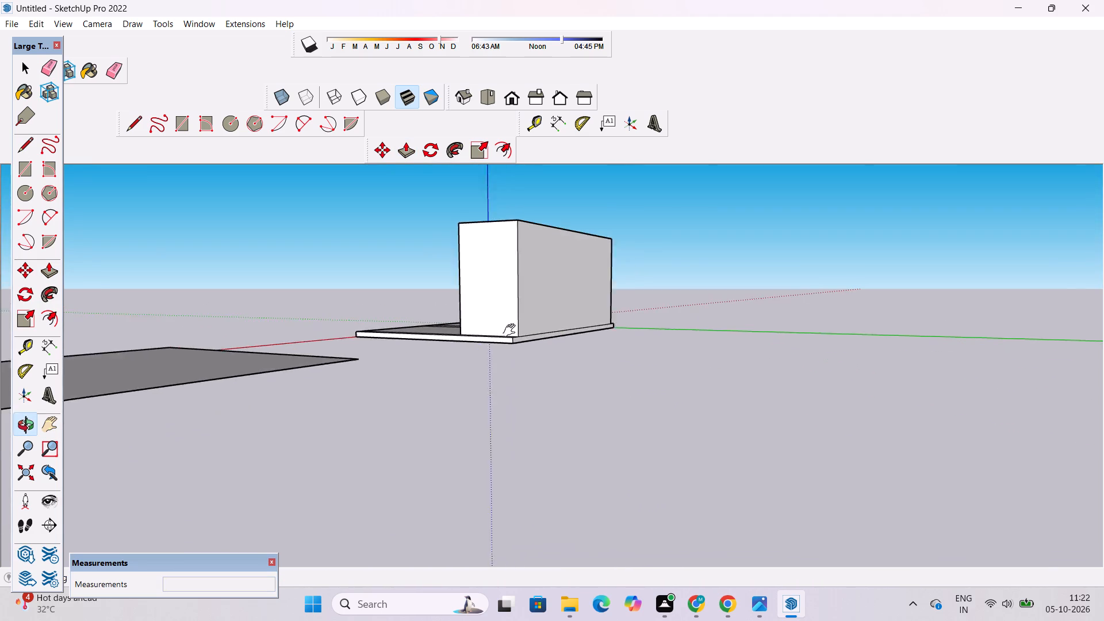
shift+drag(512, 331, 506, 328)
drag(433, 337, 596, 415)
scroll(569, 394, down, 5)
shift+drag(505, 406, 561, 420)
drag(565, 421, 655, 420)
scroll(582, 376, up, 3)
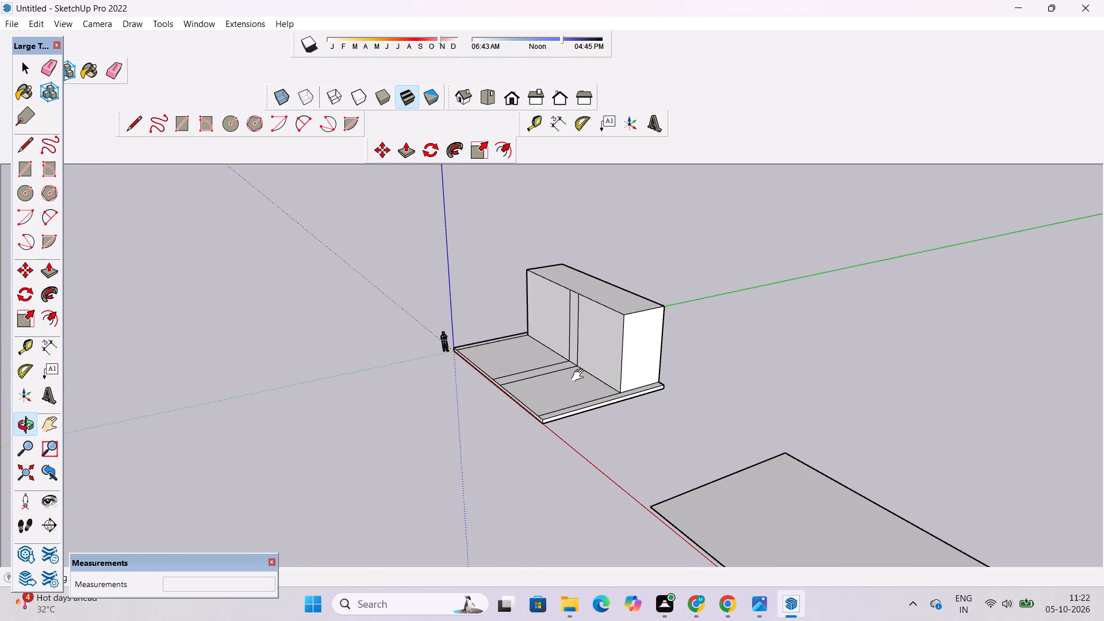
shift+drag(589, 380, 368, 281)
drag(395, 300, 489, 417)
scroll(291, 347, down, 4)
shift+drag(289, 349, 395, 355)
drag(398, 361, 535, 361)
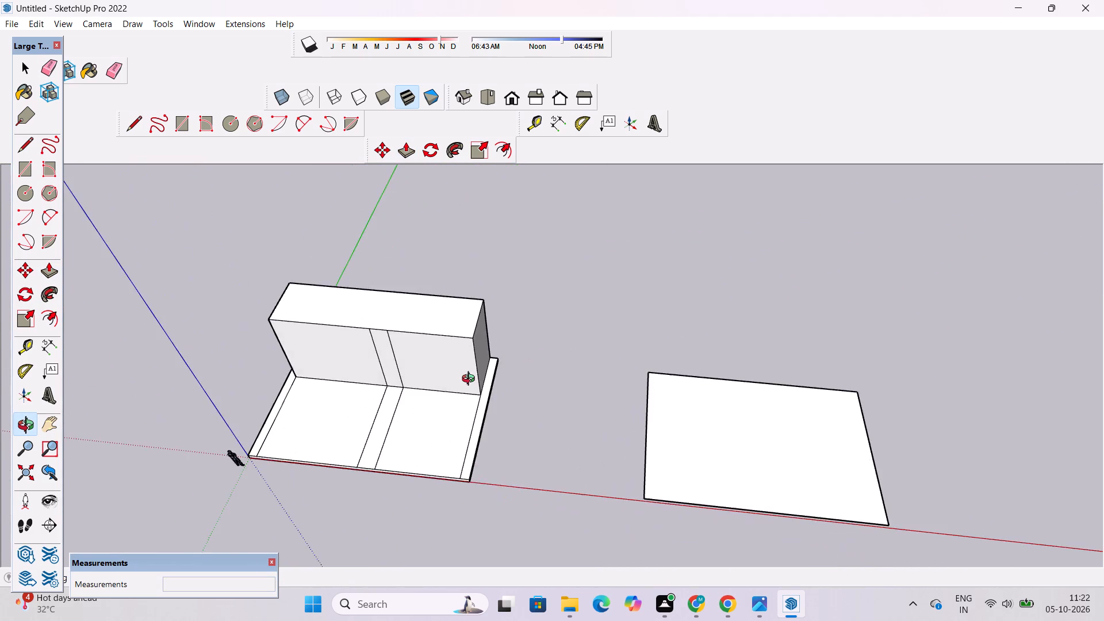
scroll(470, 381, up, 8)
shift+drag(480, 378, 421, 367)
drag(429, 388, 450, 334)
scroll(451, 332, down, 4)
shift+drag(454, 352, 448, 363)
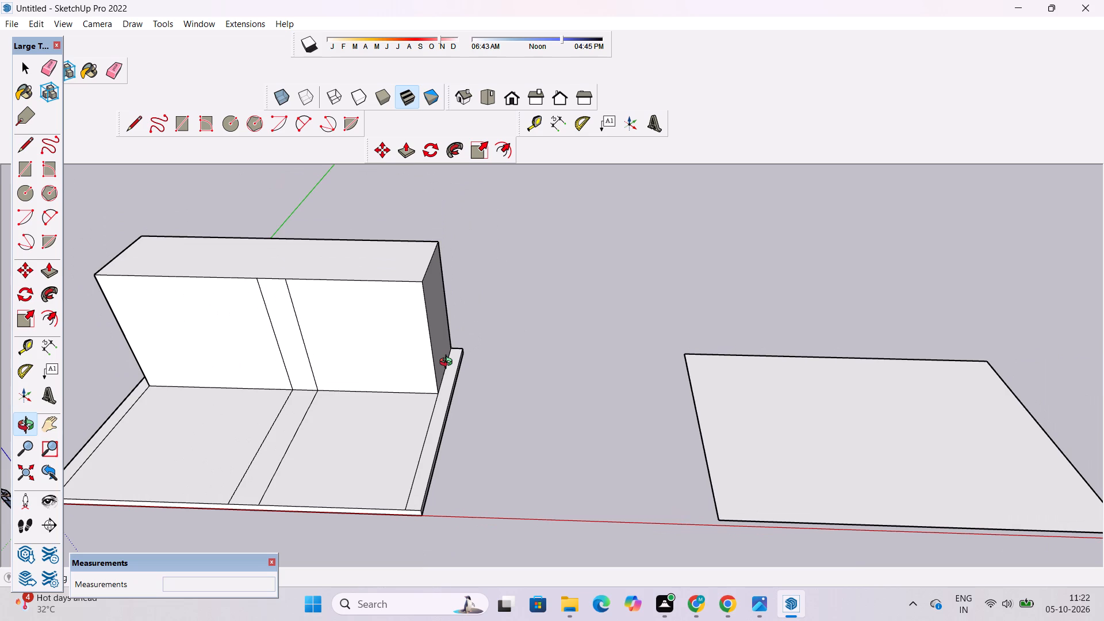
Push/pull the narrow side strip nearest the copied face up 20', level with the top of the back block.
key(p)
scroll(448, 363, down, 4)
scroll(442, 402, up, 3)
click(442, 402)
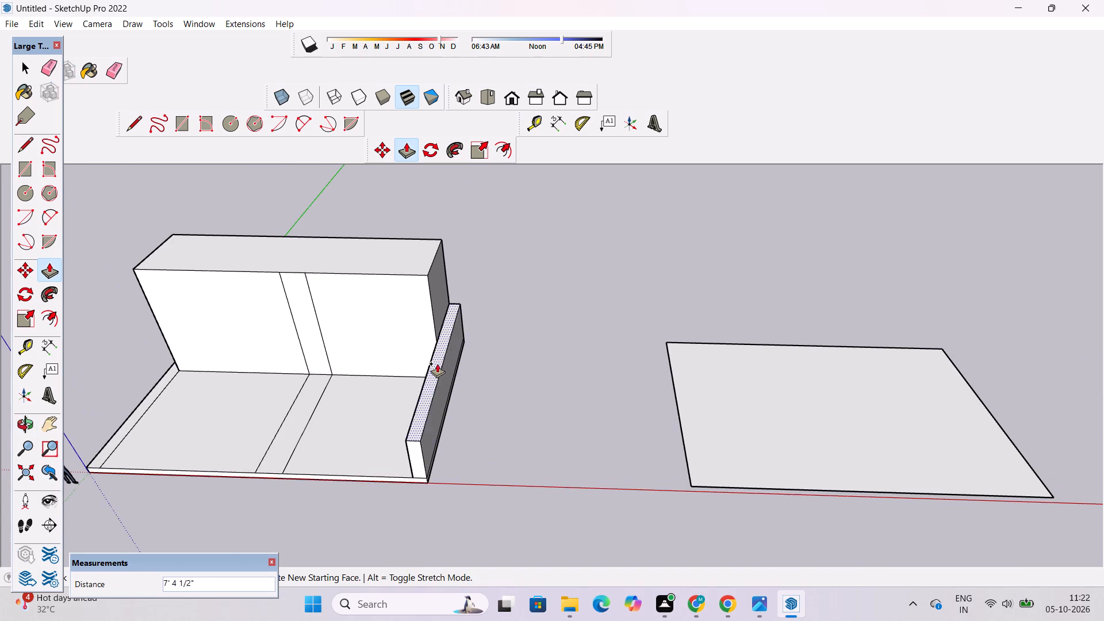
click(338, 274)
scroll(593, 270, down, 5)
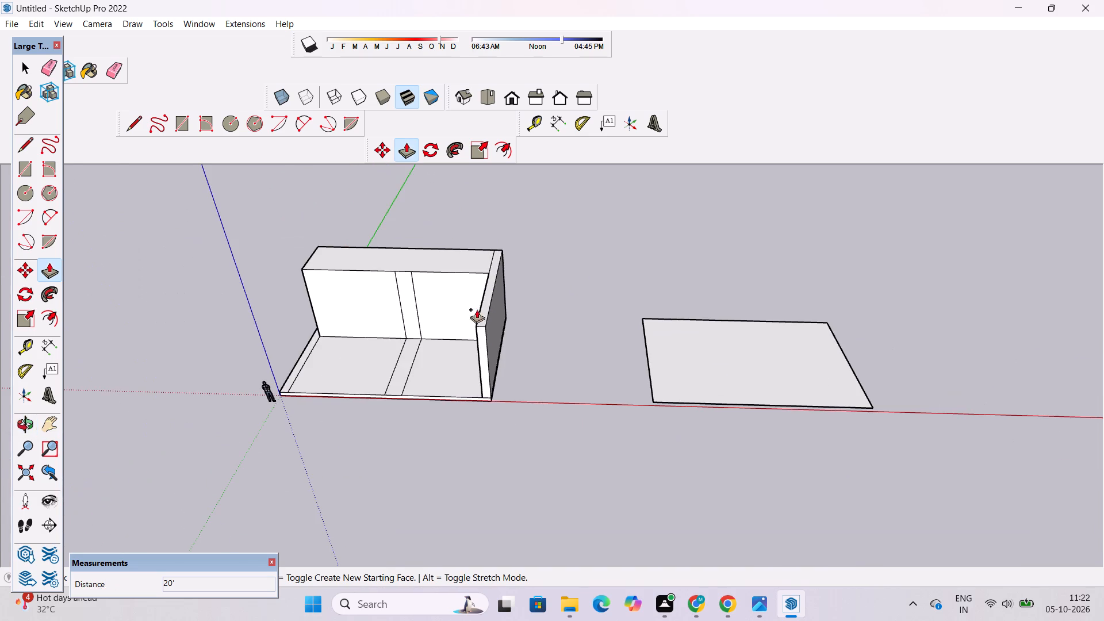
scroll(301, 345, up, 9)
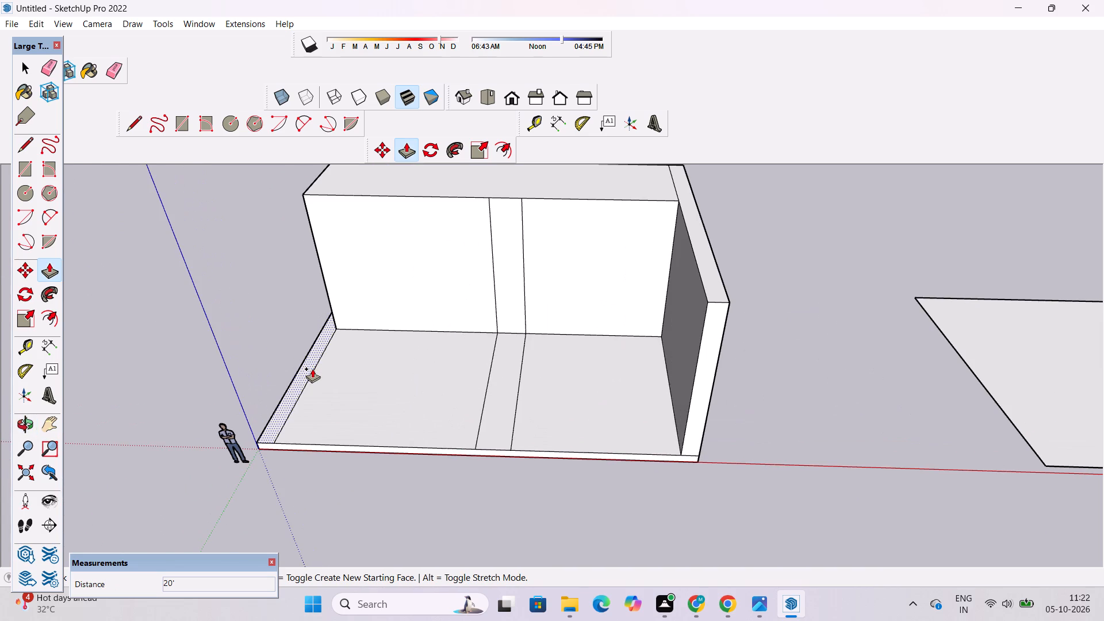
Push/pull the narrow side strip along the slab's edge at the origin up 20', level with the top of the back block.
click(312, 369)
click(512, 198)
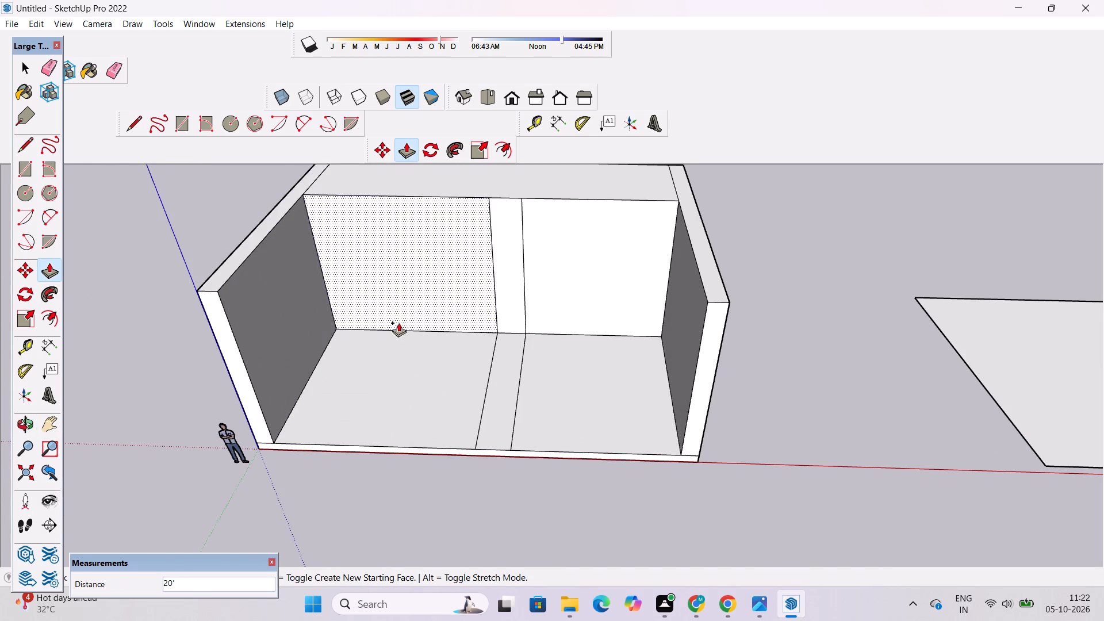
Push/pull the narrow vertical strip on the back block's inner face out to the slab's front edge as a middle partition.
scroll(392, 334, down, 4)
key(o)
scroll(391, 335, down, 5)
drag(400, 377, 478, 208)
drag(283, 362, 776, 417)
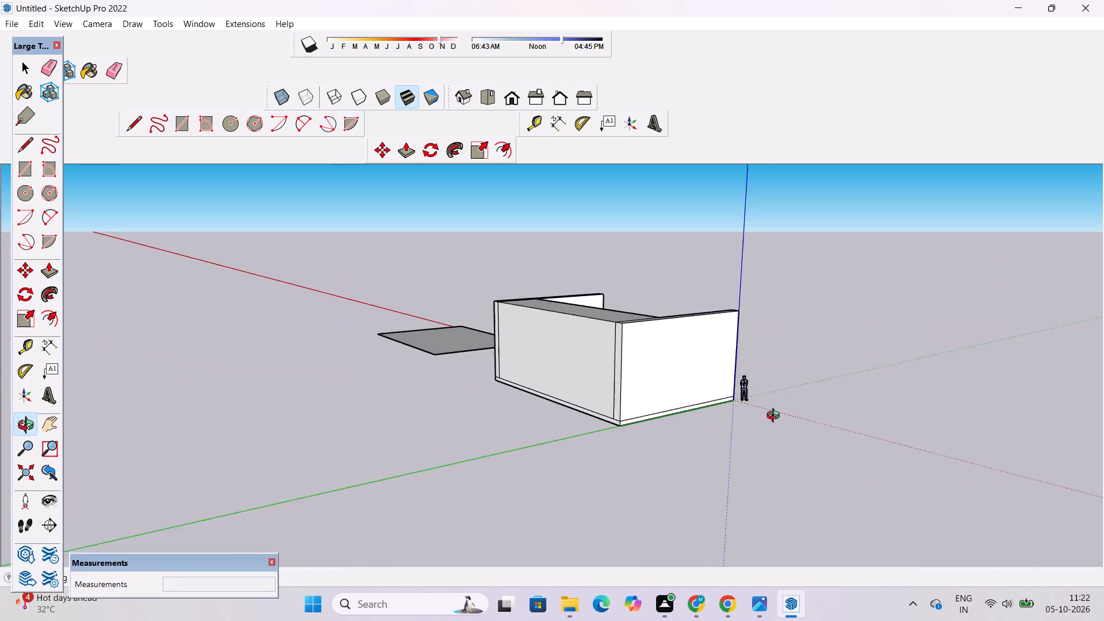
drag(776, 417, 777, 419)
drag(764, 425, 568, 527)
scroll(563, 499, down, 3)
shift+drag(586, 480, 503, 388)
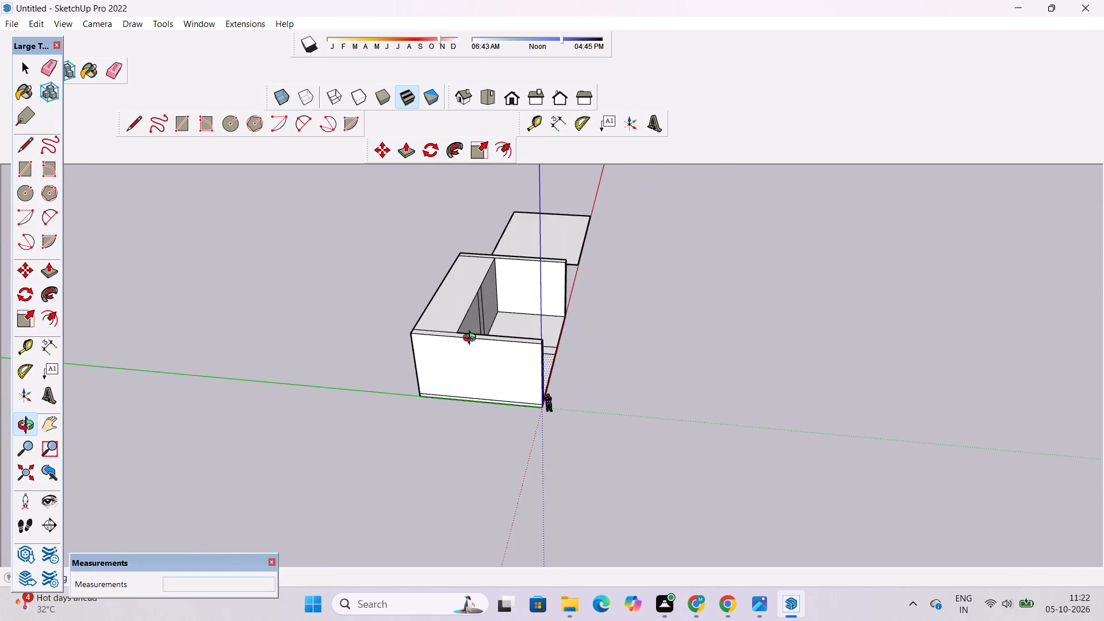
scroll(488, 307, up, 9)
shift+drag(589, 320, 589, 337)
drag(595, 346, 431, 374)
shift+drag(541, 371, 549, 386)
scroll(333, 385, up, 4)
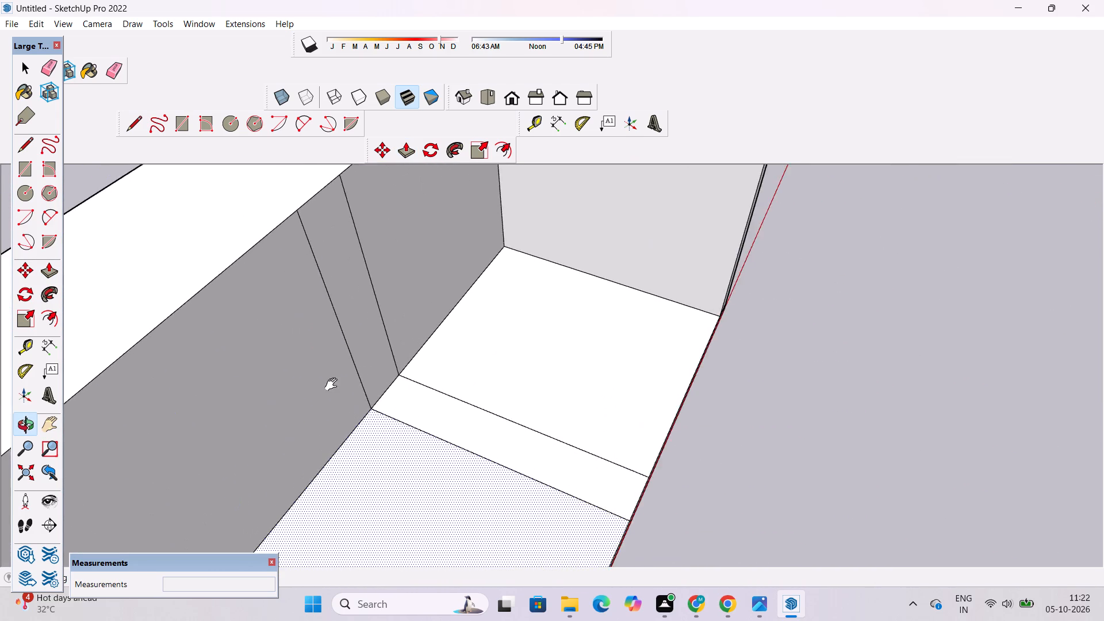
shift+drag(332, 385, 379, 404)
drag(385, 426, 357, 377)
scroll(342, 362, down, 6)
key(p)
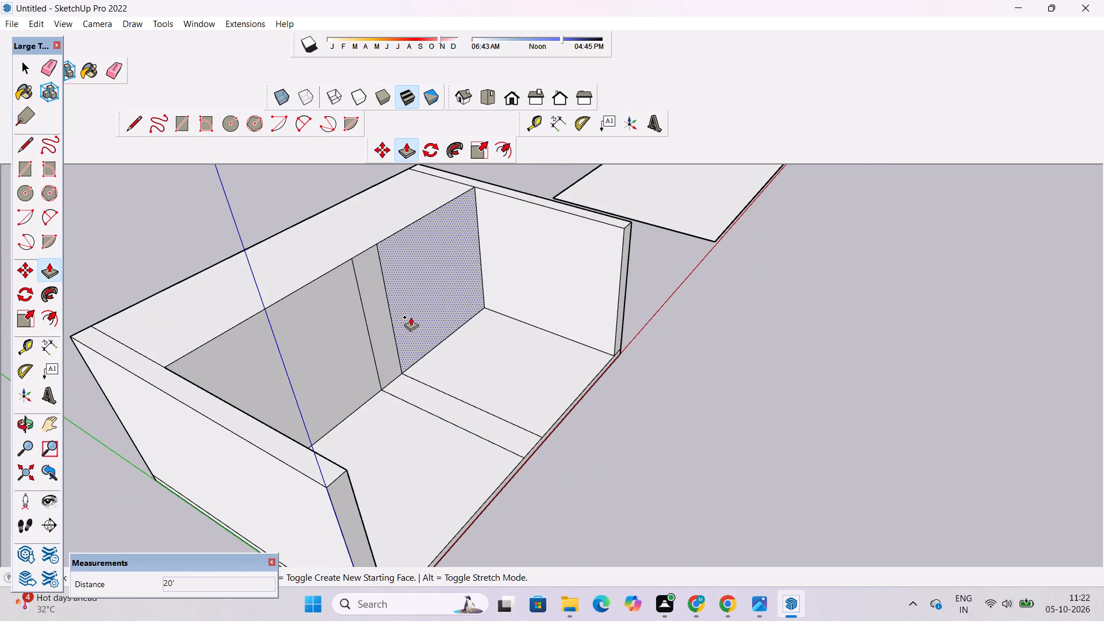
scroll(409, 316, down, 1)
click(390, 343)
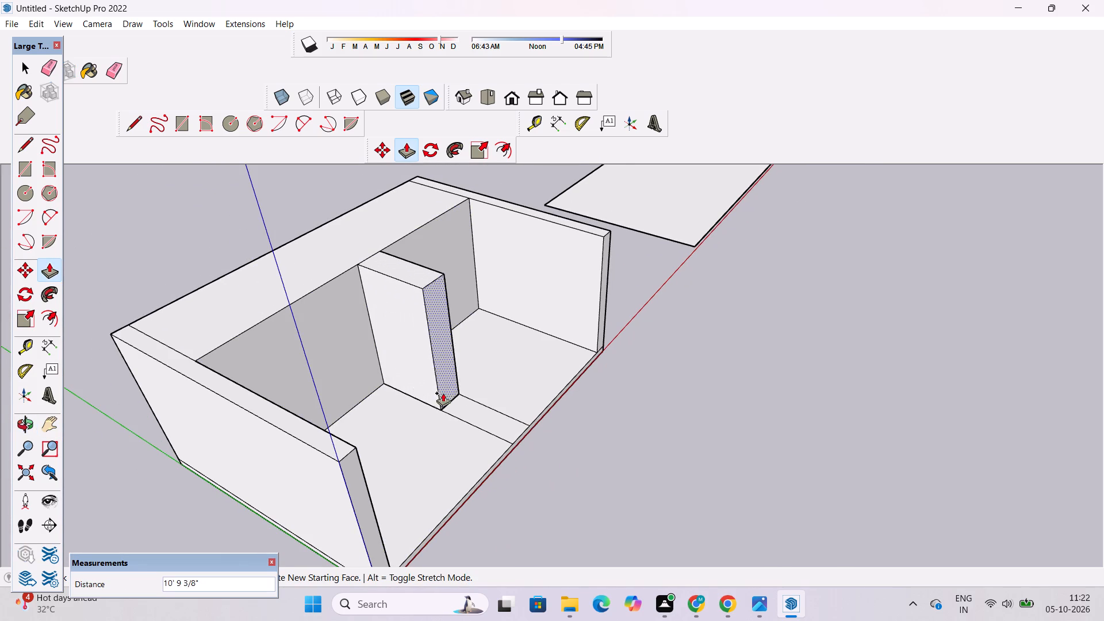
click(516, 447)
Examine the middle partition, the side walls and the two bays from the front, the side and above.
key(o)
scroll(545, 439, down, 6)
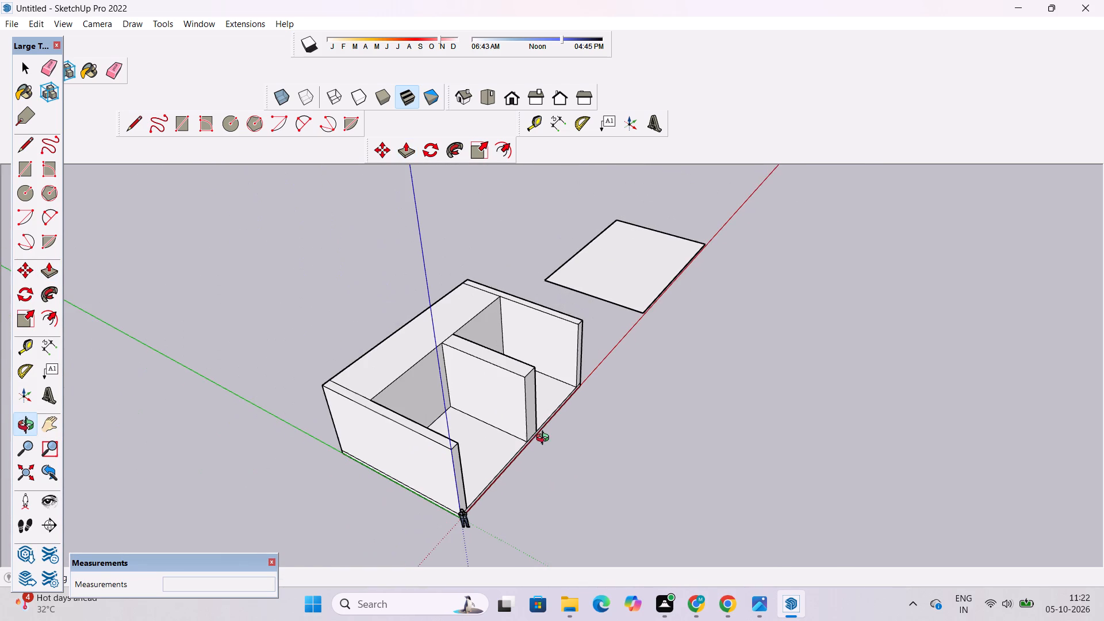
drag(614, 434, 442, 427)
scroll(519, 427, down, 5)
drag(574, 453, 527, 339)
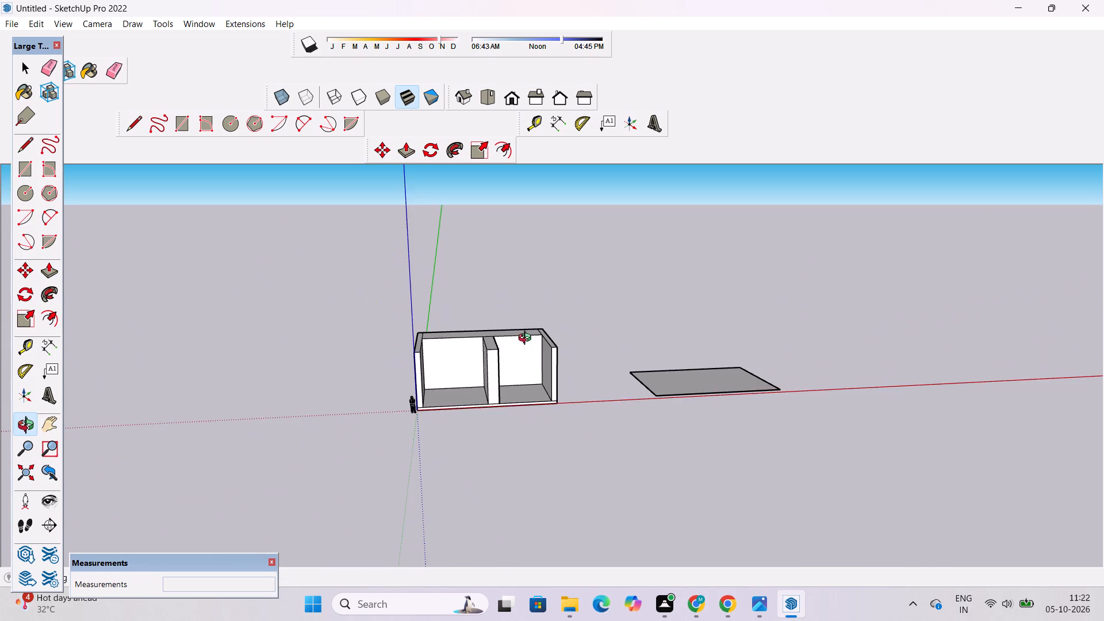
drag(457, 343, 468, 401)
drag(434, 445, 688, 530)
scroll(565, 475, up, 9)
shift+click(581, 476)
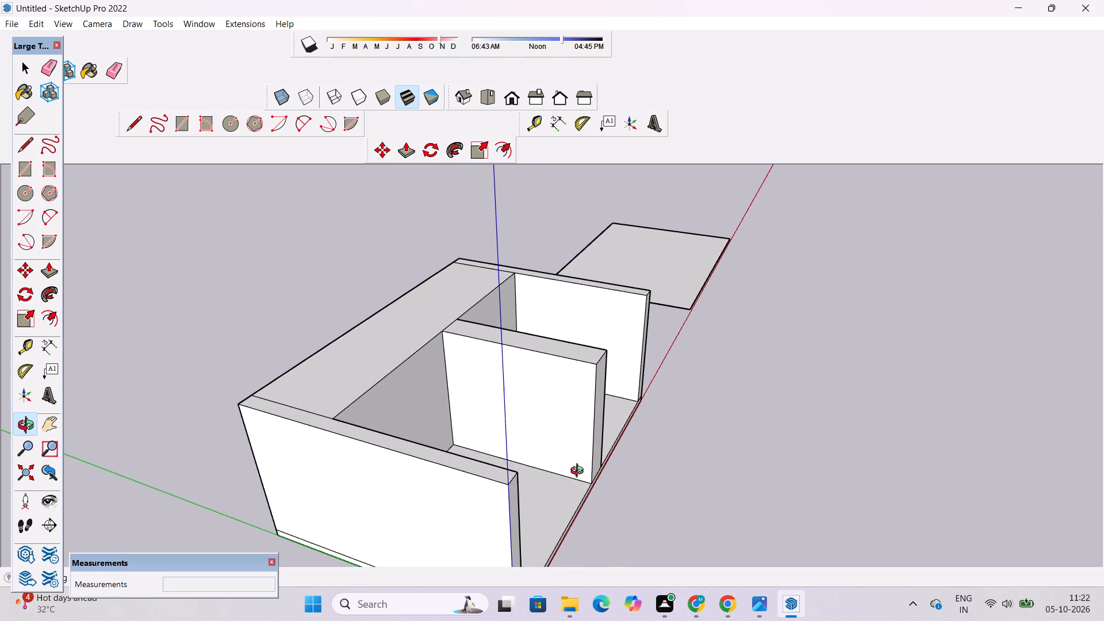
drag(580, 472, 415, 460)
scroll(500, 407, up, 3)
shift+drag(538, 433, 478, 379)
drag(491, 389, 474, 426)
scroll(458, 385, down, 1)
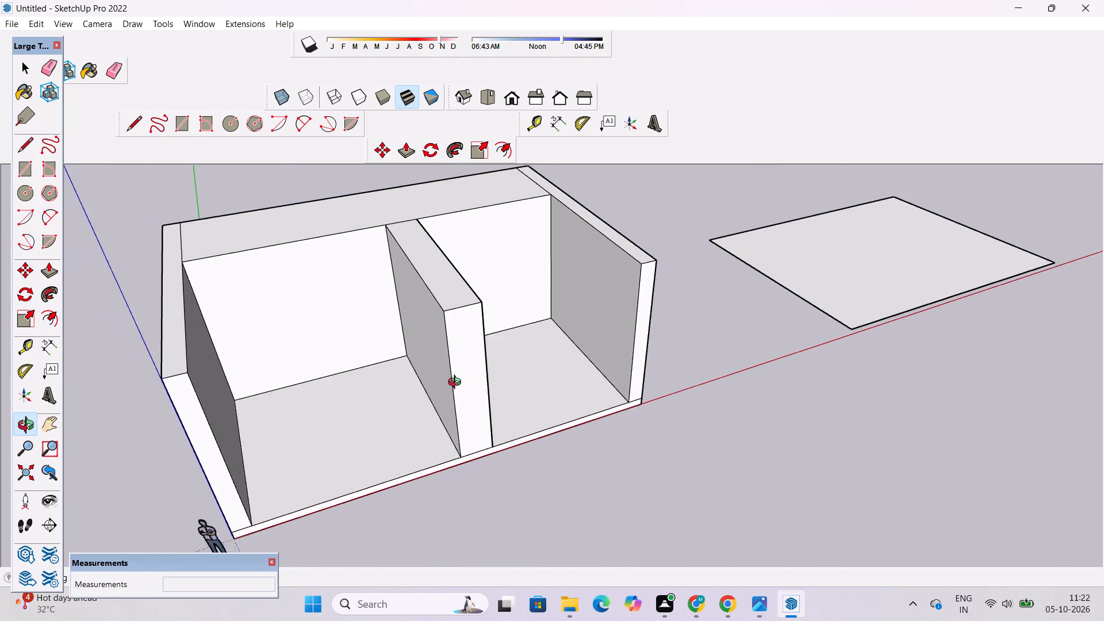
scroll(457, 384, down, 2)
shift+drag(440, 394, 445, 340)
drag(446, 340, 438, 447)
drag(434, 370, 481, 415)
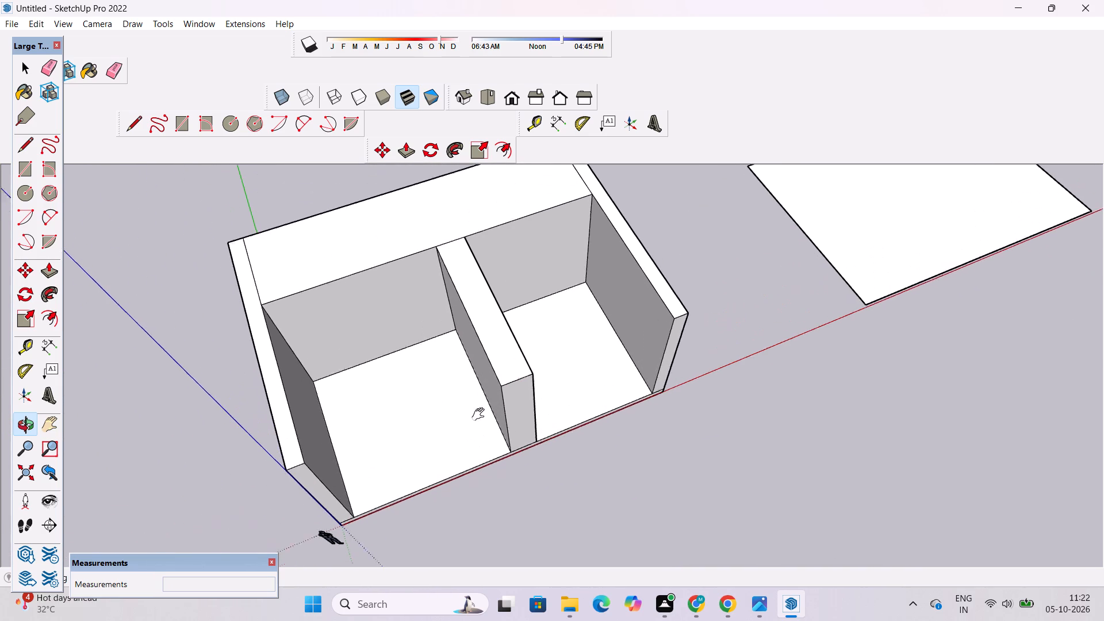
drag(481, 415, 485, 423)
drag(487, 430, 470, 294)
drag(423, 363, 549, 379)
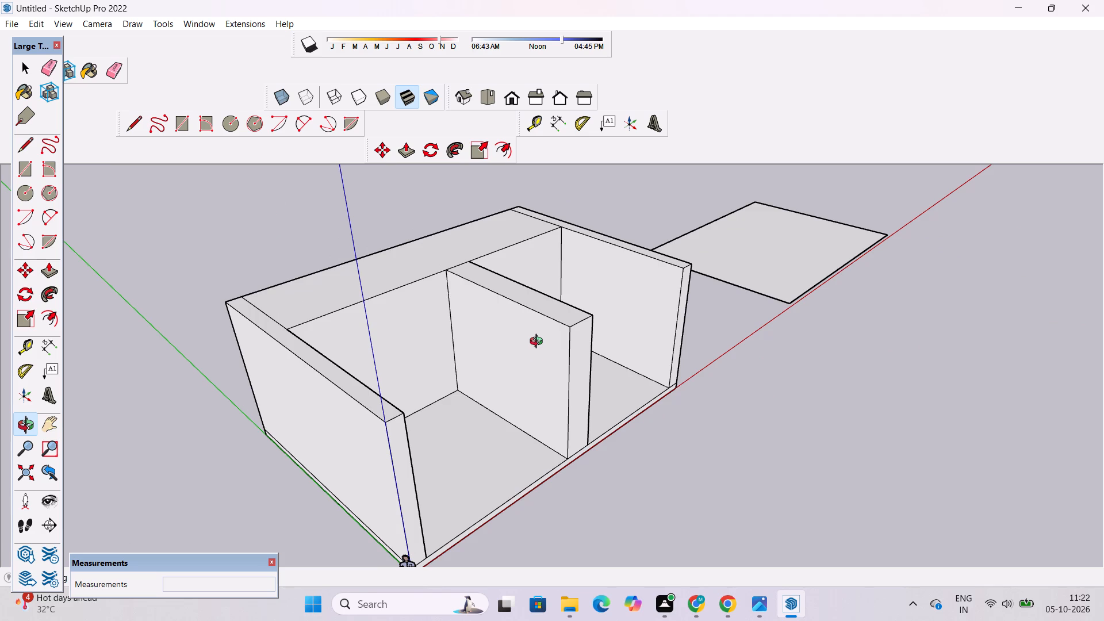
scroll(539, 343, down, 1)
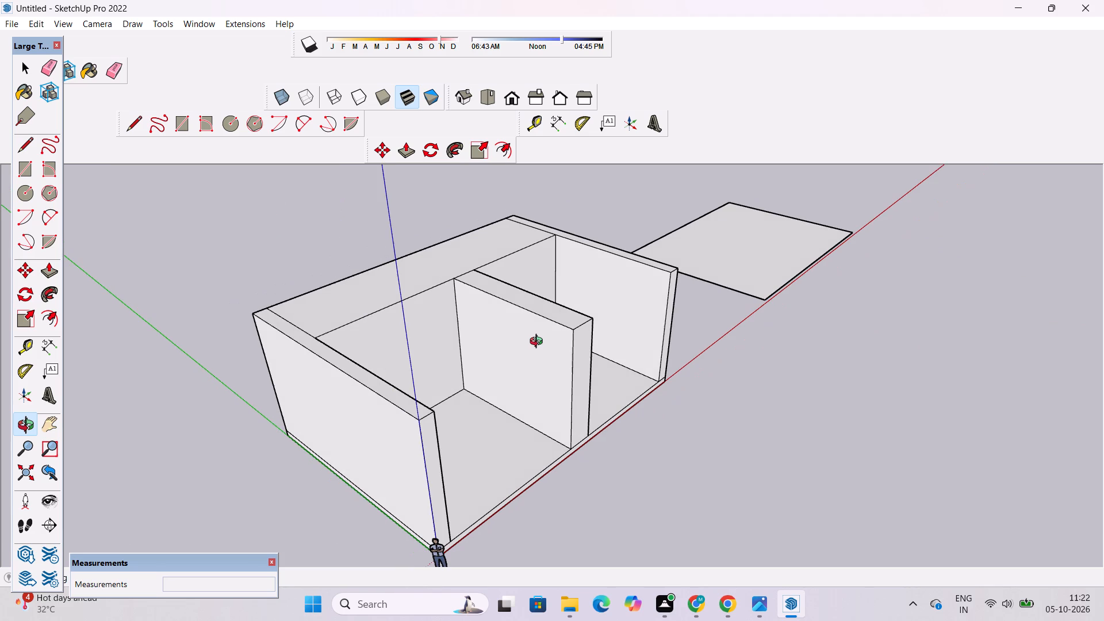
scroll(543, 333, down, 3)
drag(599, 317, 576, 346)
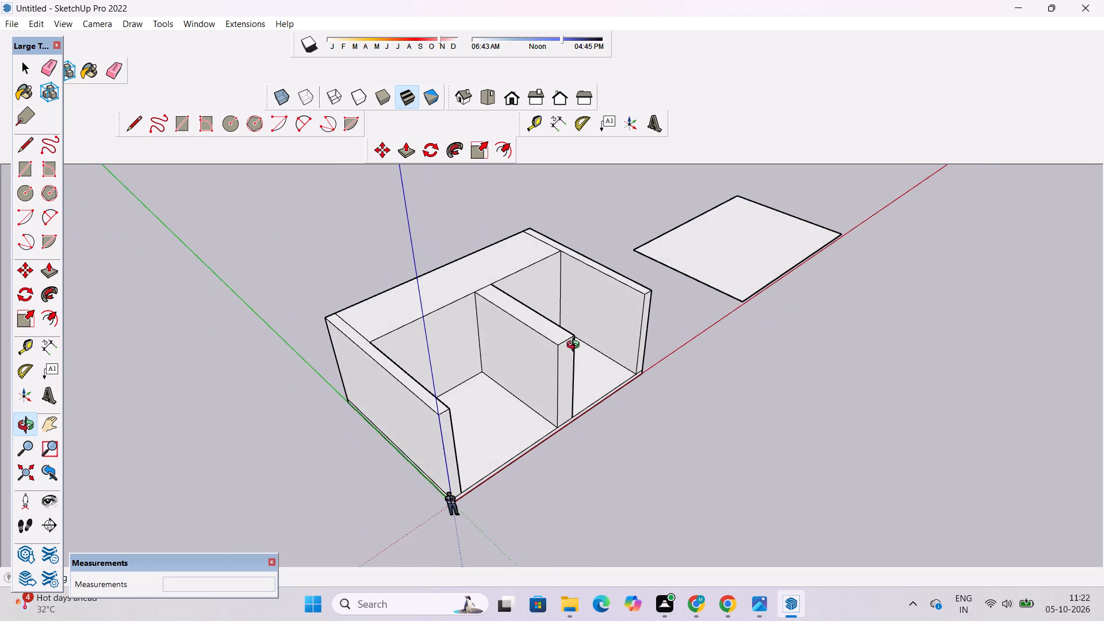
scroll(569, 336, up, 4)
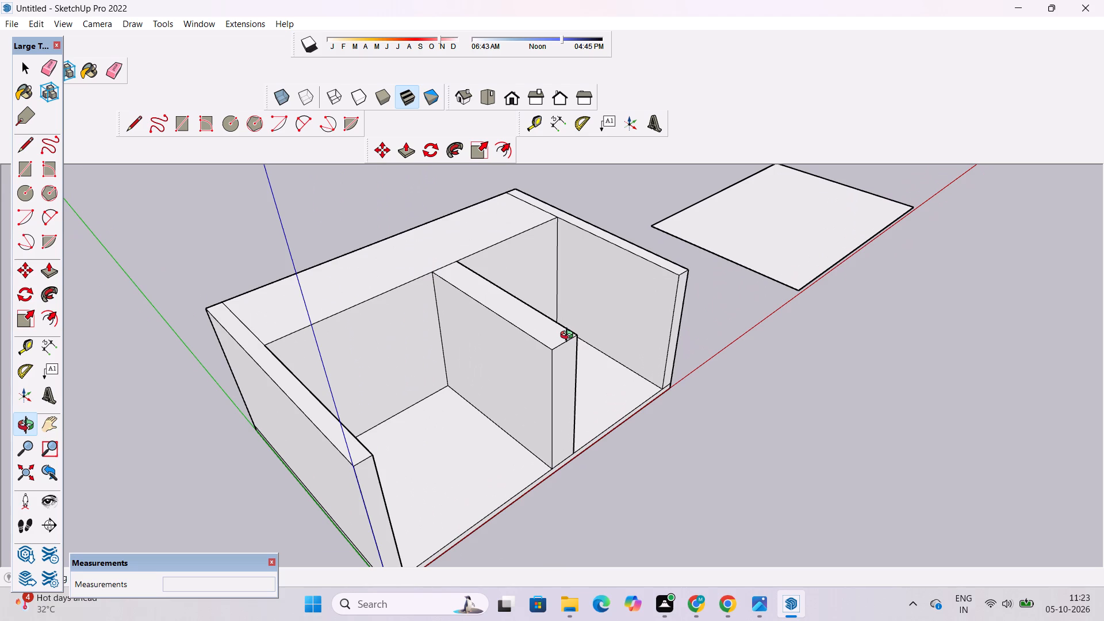
scroll(569, 336, down, 4)
drag(562, 421, 441, 343)
scroll(439, 337, up, 3)
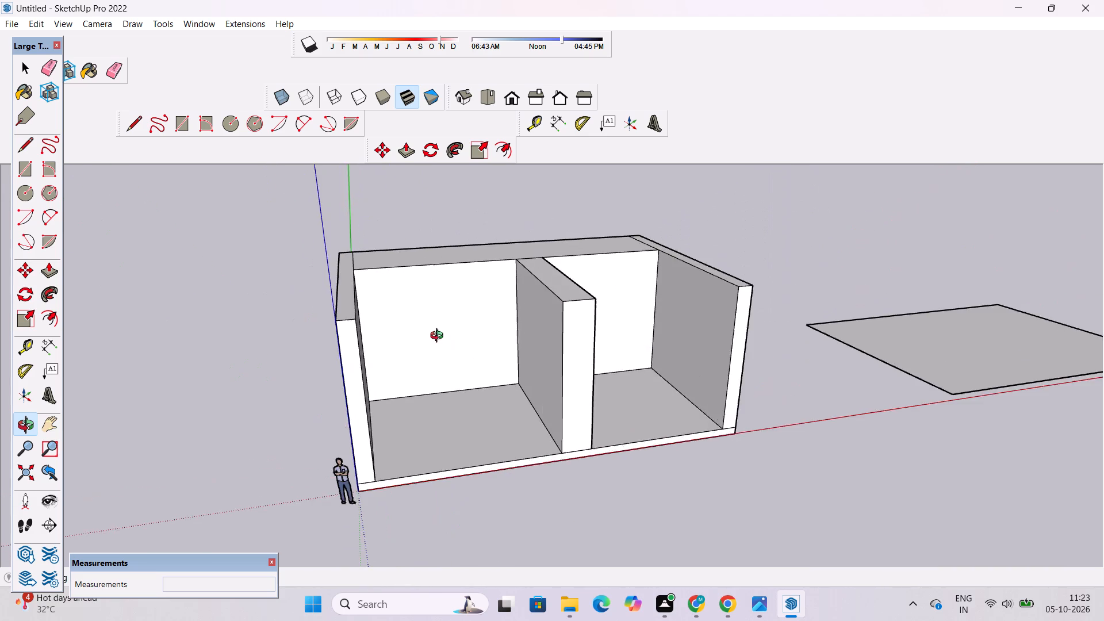
shift+drag(439, 337, 418, 366)
scroll(417, 374, up, 4)
shift+drag(430, 383, 416, 356)
scroll(416, 356, down, 2)
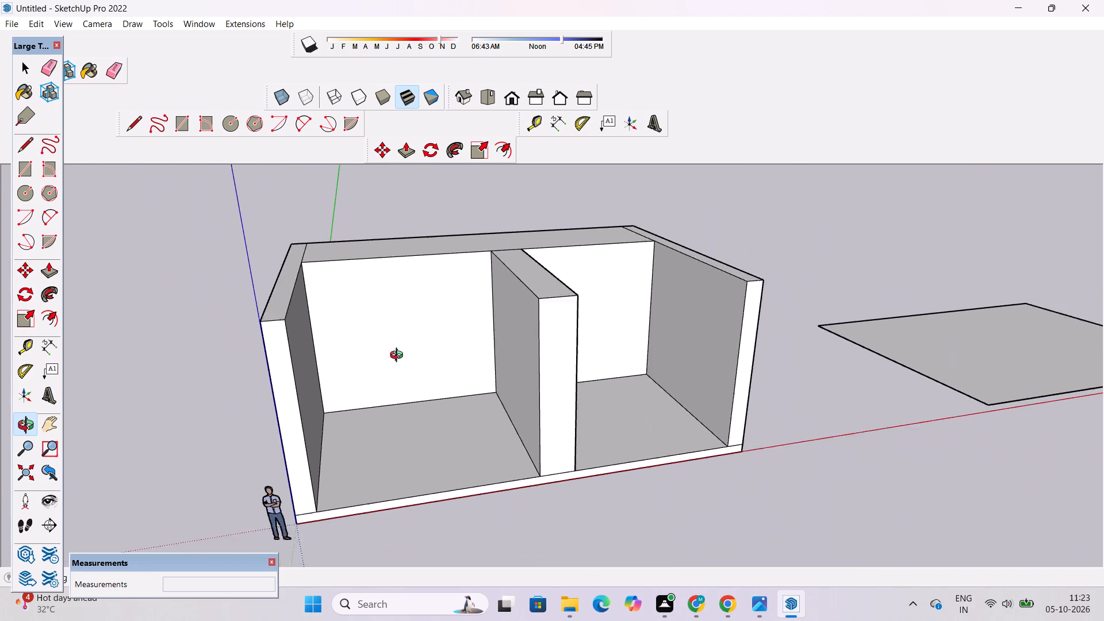
scroll(399, 356, down, 2)
drag(436, 365, 402, 350)
scroll(401, 350, down, 3)
scroll(400, 342, up, 1)
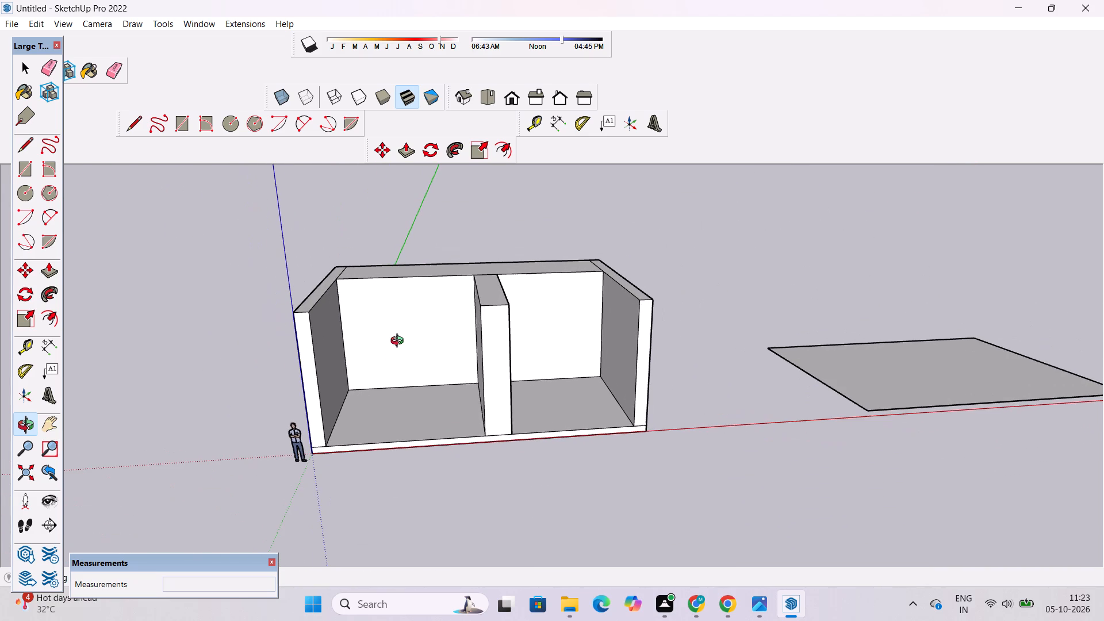
scroll(400, 342, down, 2)
drag(411, 345, 412, 417)
scroll(416, 395, up, 3)
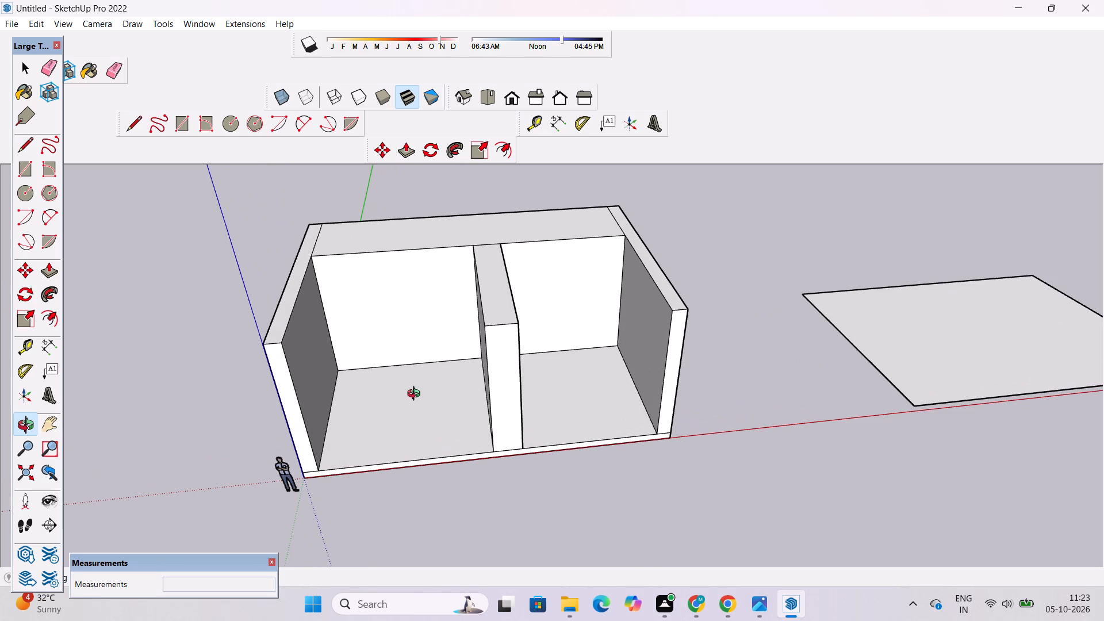
Examine the partition's front end along the slab's front edge and its alignment with the side walls from several angles.
scroll(416, 395, down, 5)
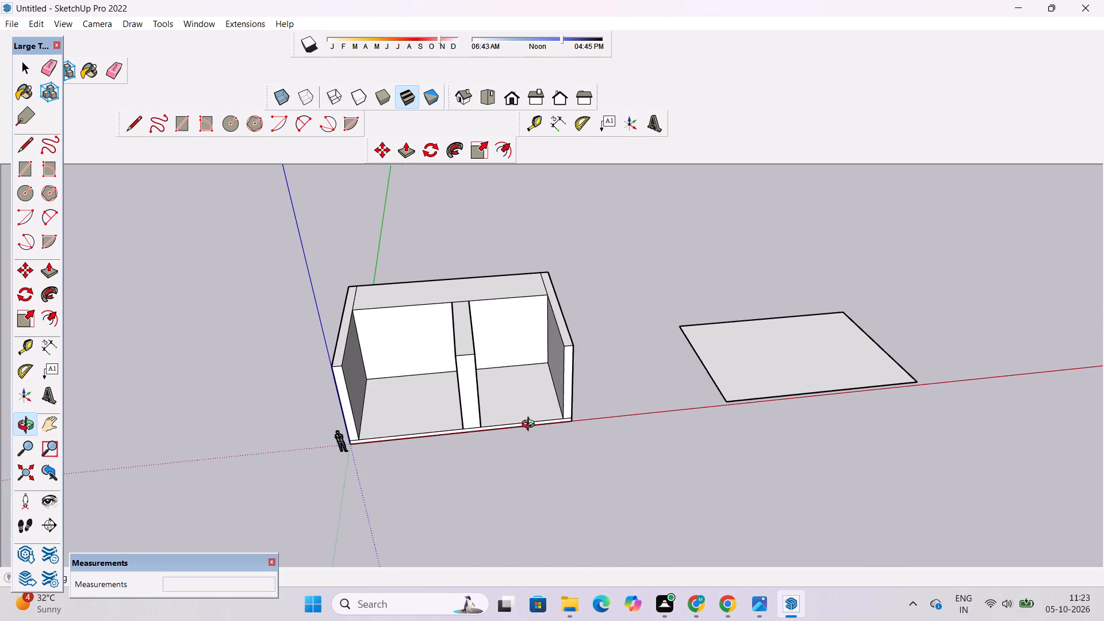
drag(522, 424, 504, 422)
scroll(499, 417, up, 1)
shift+drag(499, 402, 489, 368)
drag(442, 389, 676, 448)
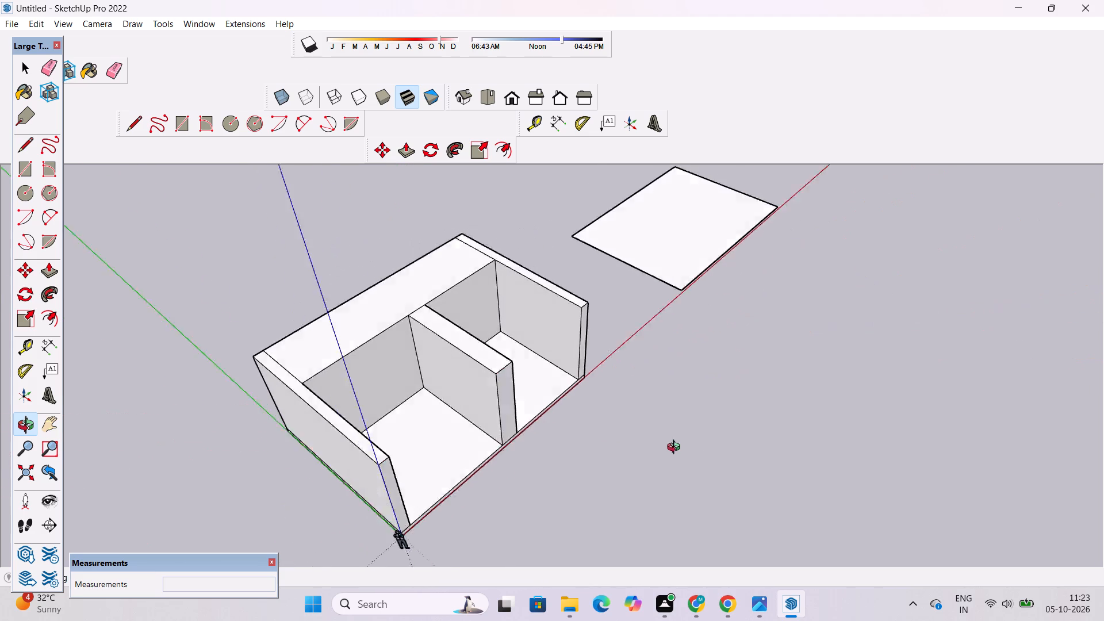
drag(676, 448, 682, 450)
scroll(537, 420, up, 1)
shift+drag(526, 414, 589, 431)
scroll(589, 431, down, 4)
drag(610, 424, 553, 438)
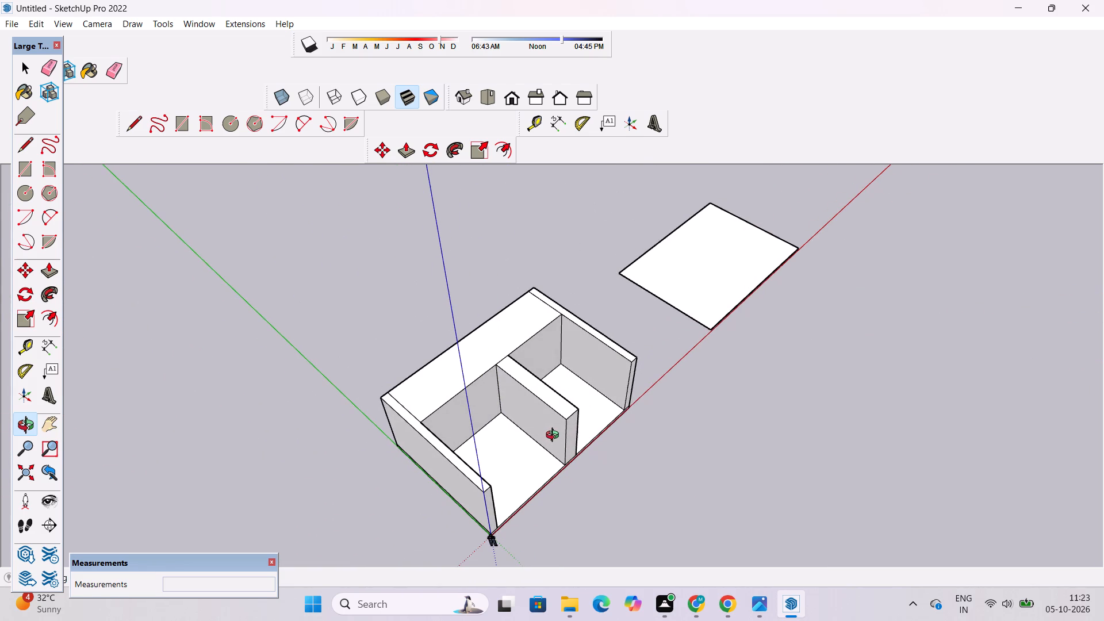
drag(613, 460, 542, 453)
scroll(547, 442, up, 1)
shift+drag(553, 446, 531, 424)
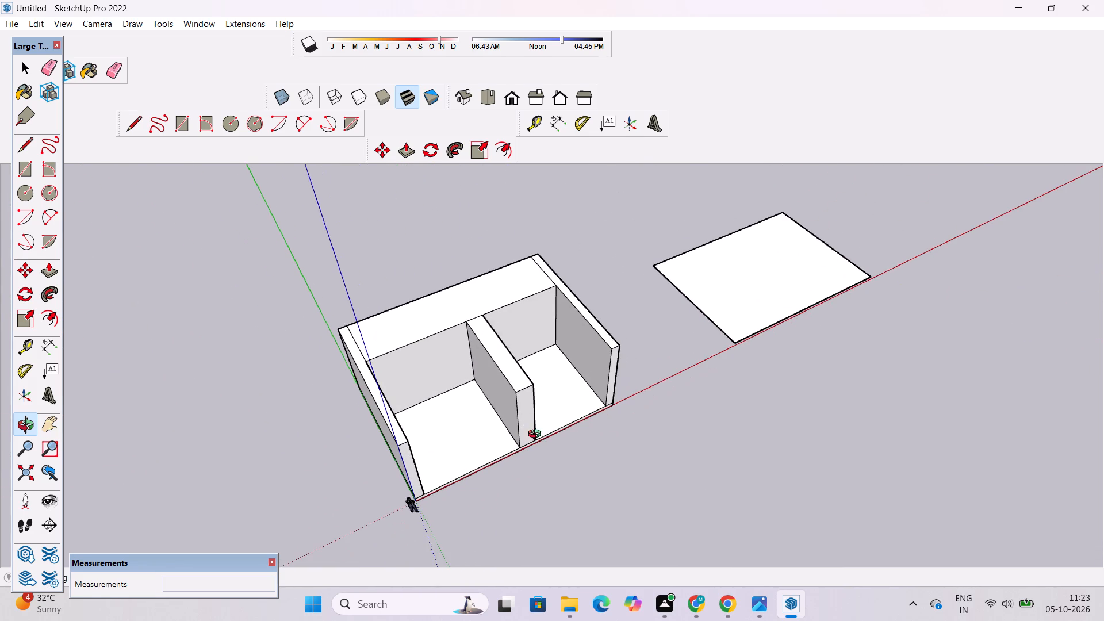
drag(538, 436, 524, 434)
scroll(524, 434, up, 3)
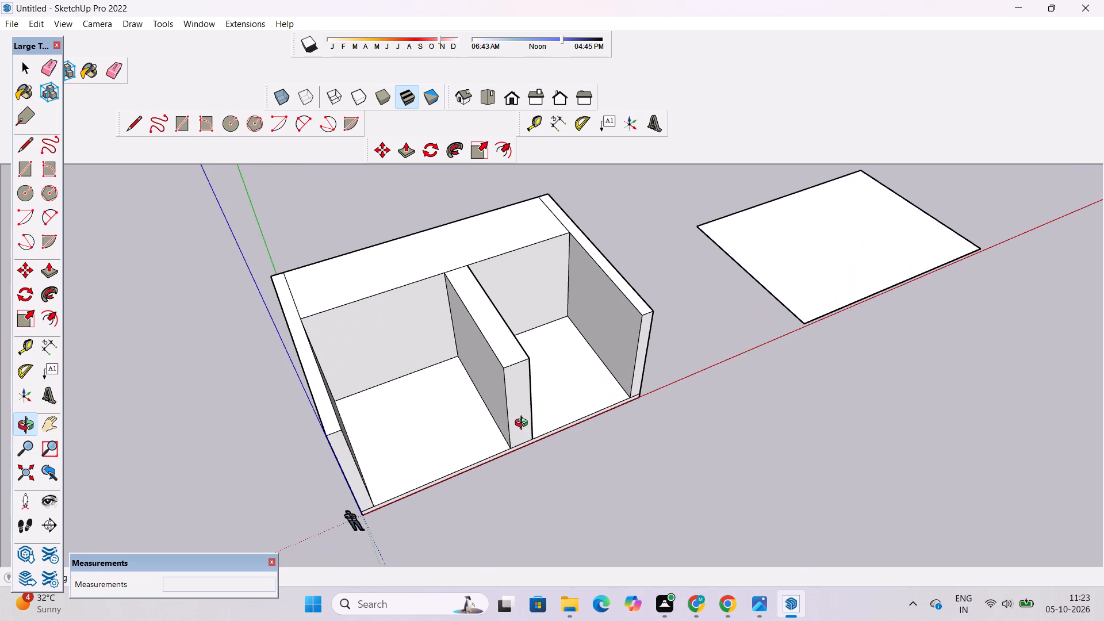
scroll(524, 425, down, 3)
scroll(524, 425, up, 3)
shift+drag(552, 409, 554, 421)
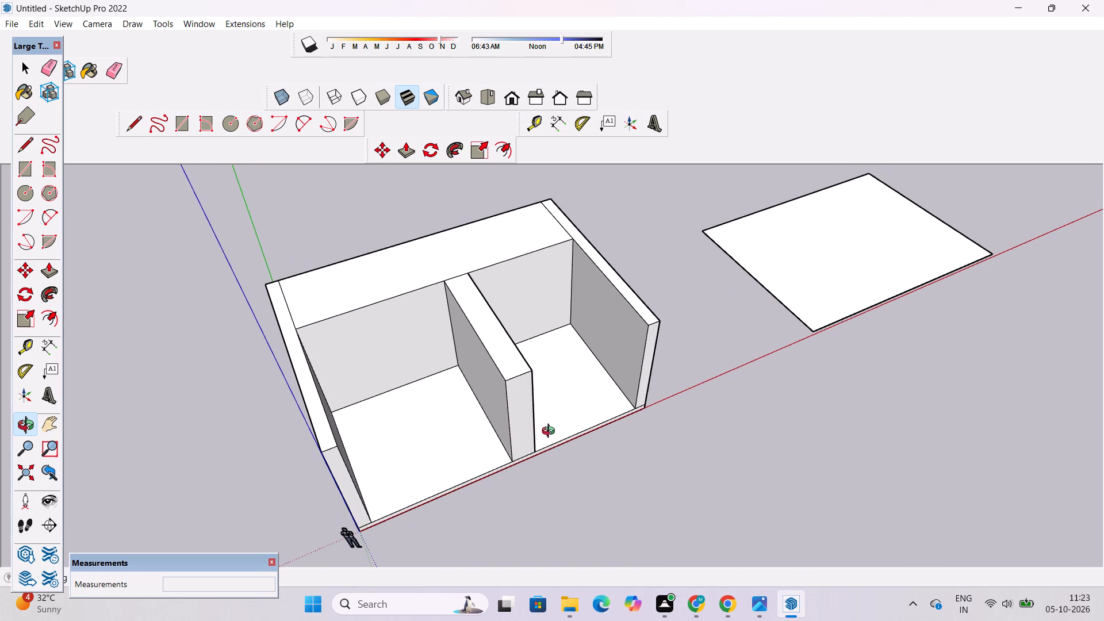
drag(551, 432, 544, 421)
scroll(544, 411, down, 2)
shift+drag(538, 423, 549, 400)
drag(545, 405, 470, 387)
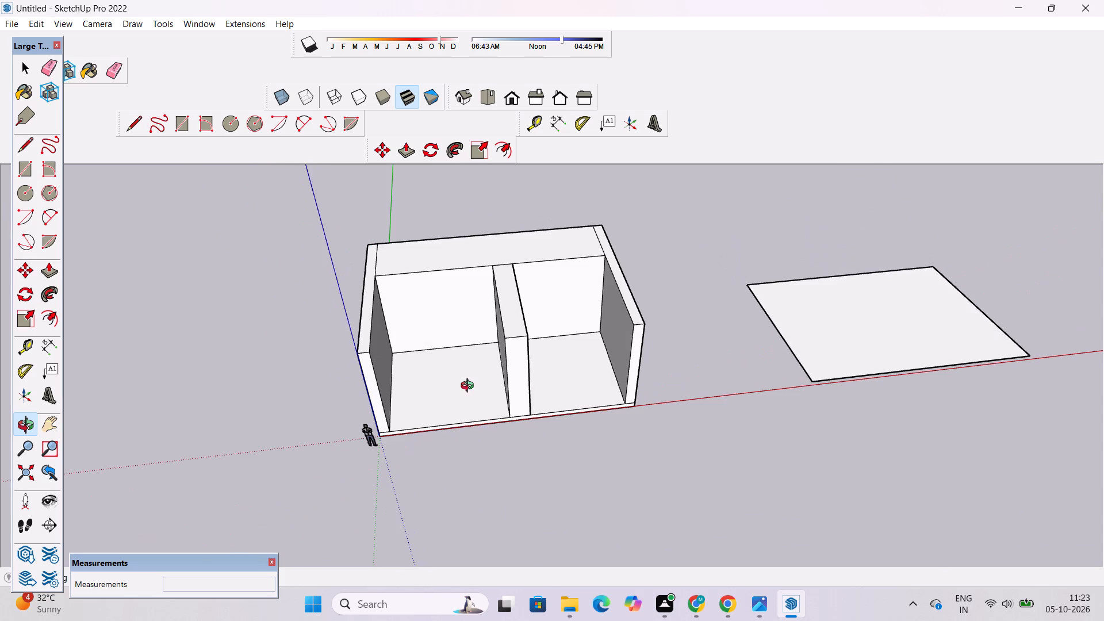
scroll(470, 393, up, 2)
shift+drag(467, 404, 531, 400)
drag(530, 408, 571, 419)
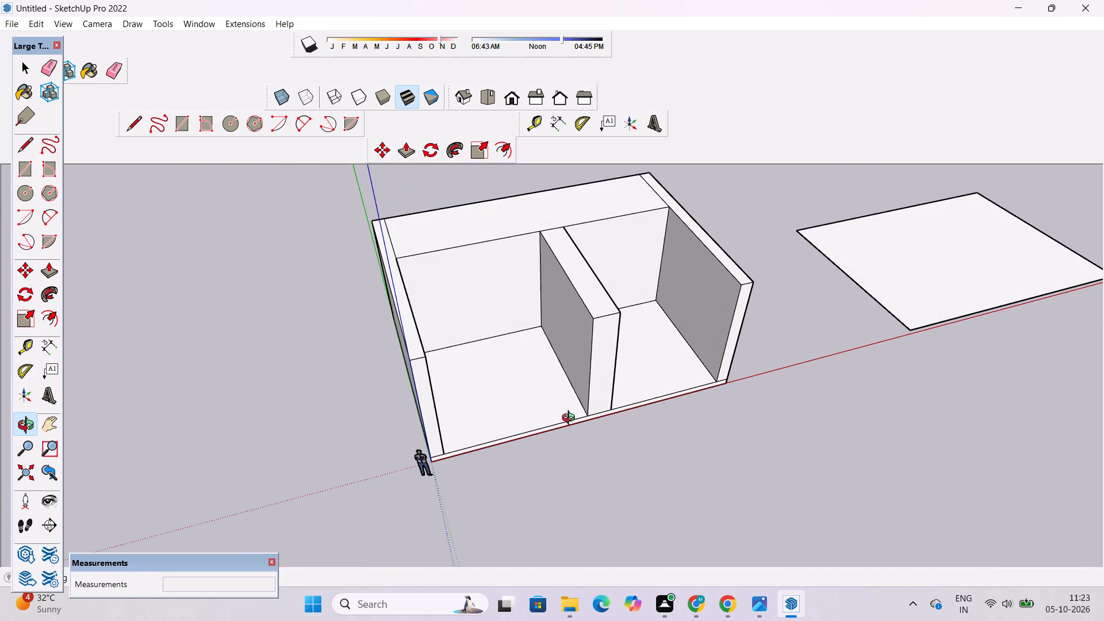
scroll(572, 418, up, 1)
shift+click(573, 413)
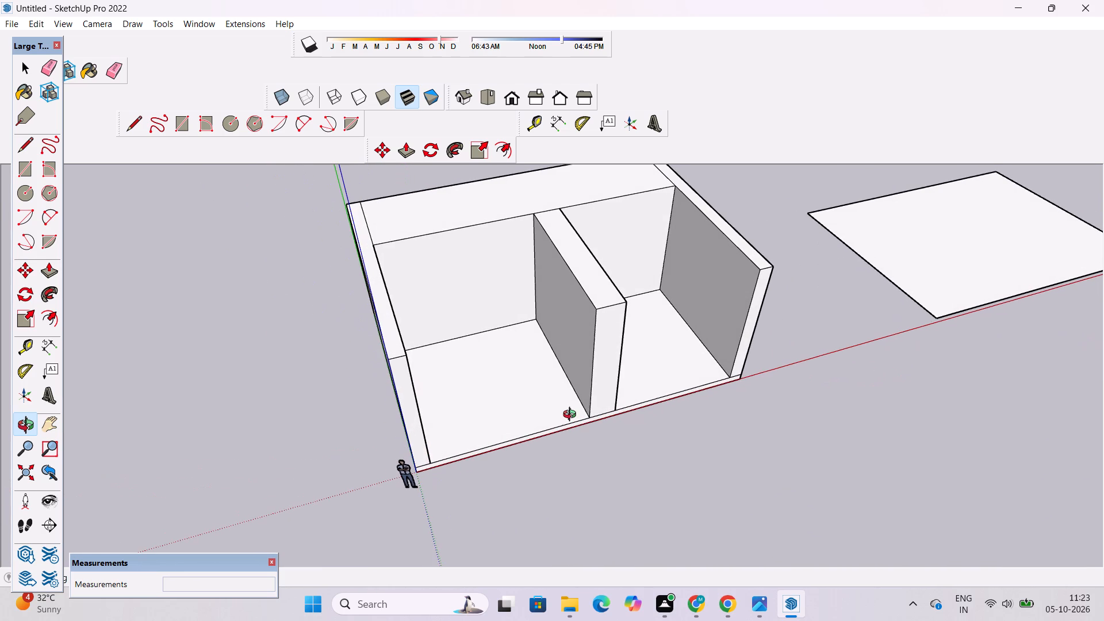
scroll(572, 417, down, 2)
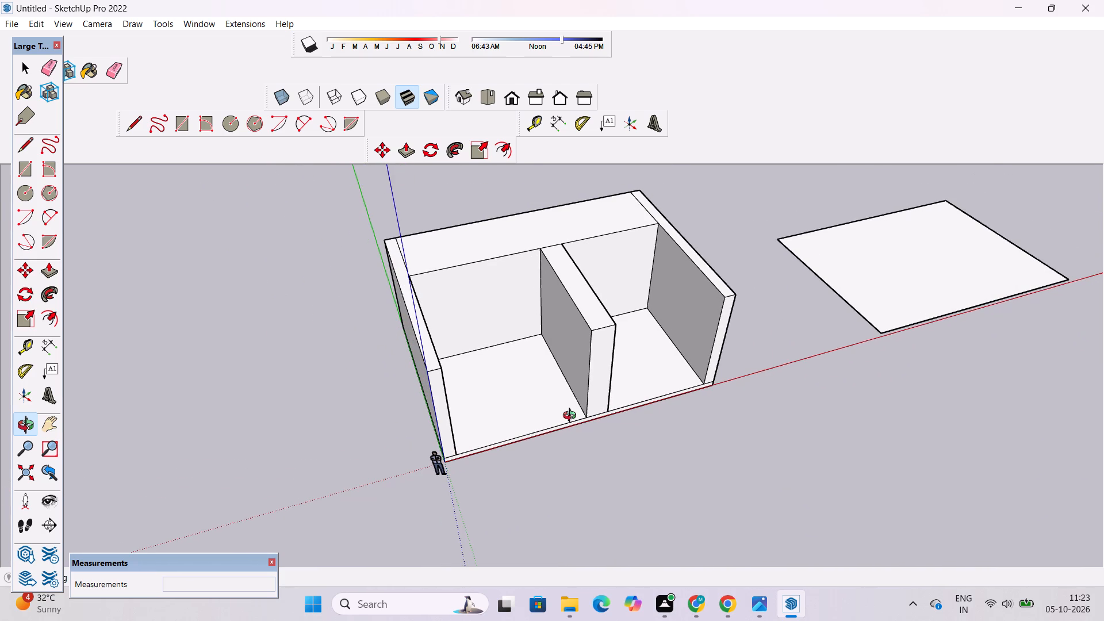
scroll(570, 424, up, 3)
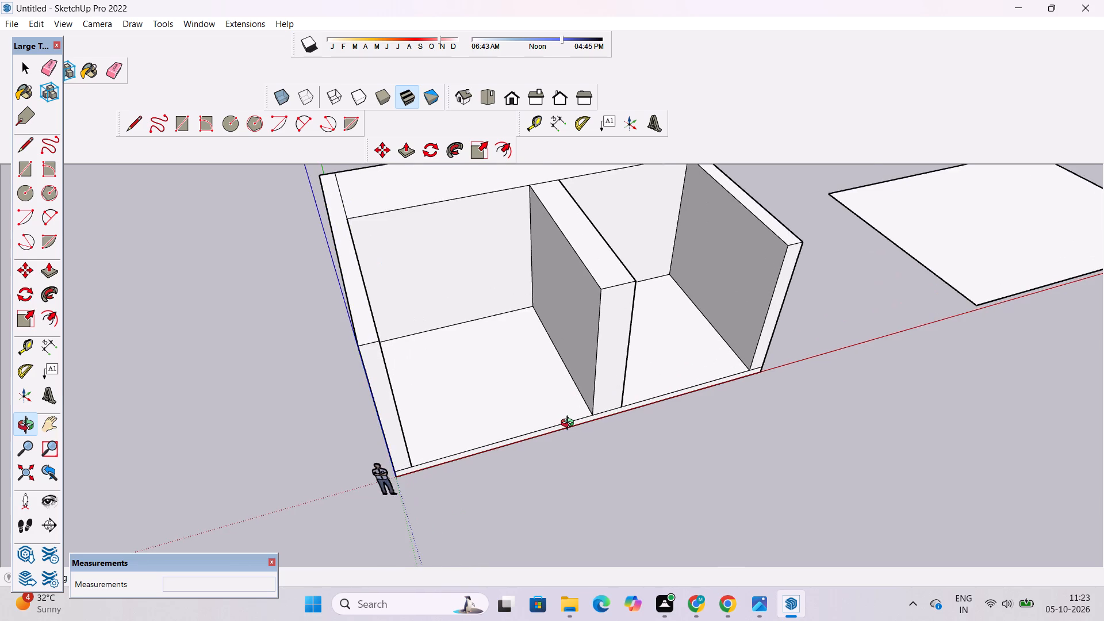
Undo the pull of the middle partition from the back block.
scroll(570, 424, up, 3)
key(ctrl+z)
Examine the marked partition strip on the slab floor and its end along the slab's front edge.
scroll(557, 418, down, 4)
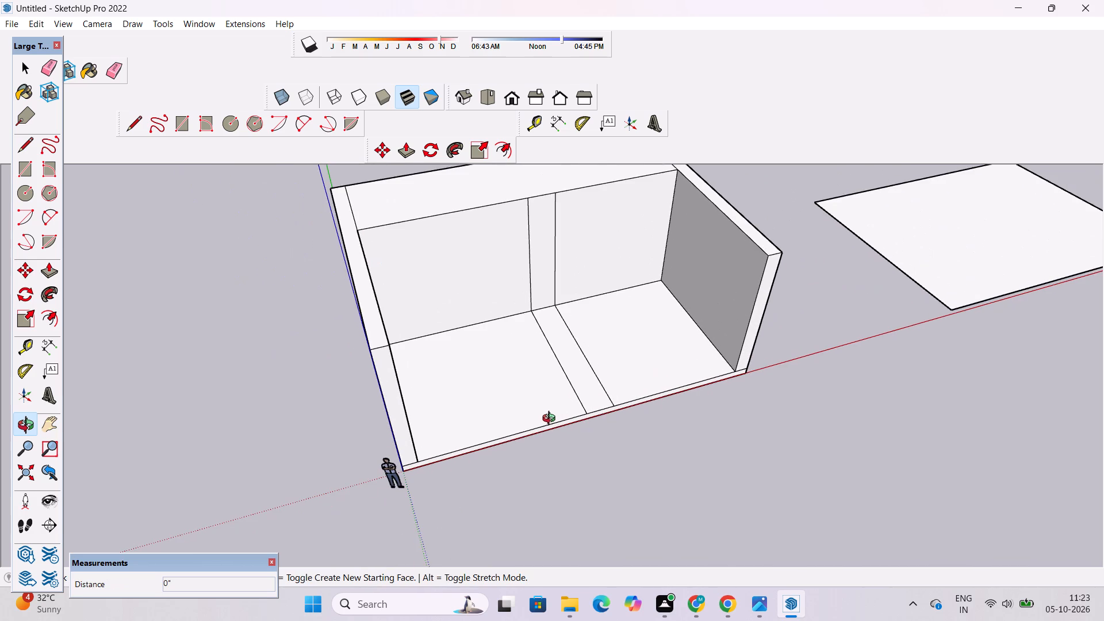
shift+drag(584, 402, 539, 424)
scroll(527, 444, up, 2)
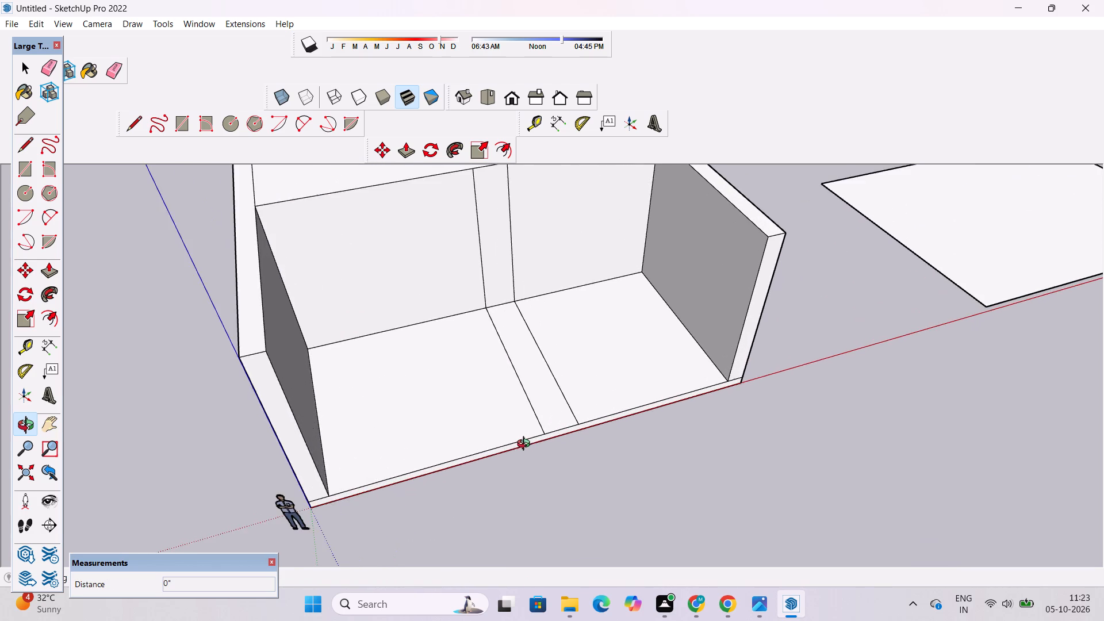
drag(526, 445, 579, 438)
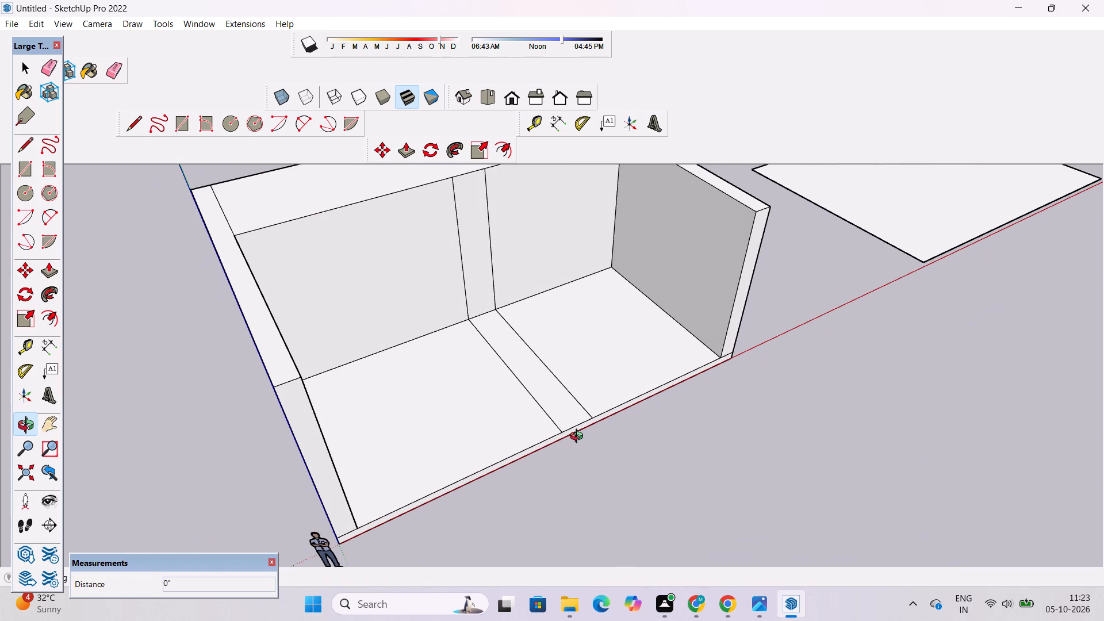
scroll(579, 438, up, 1)
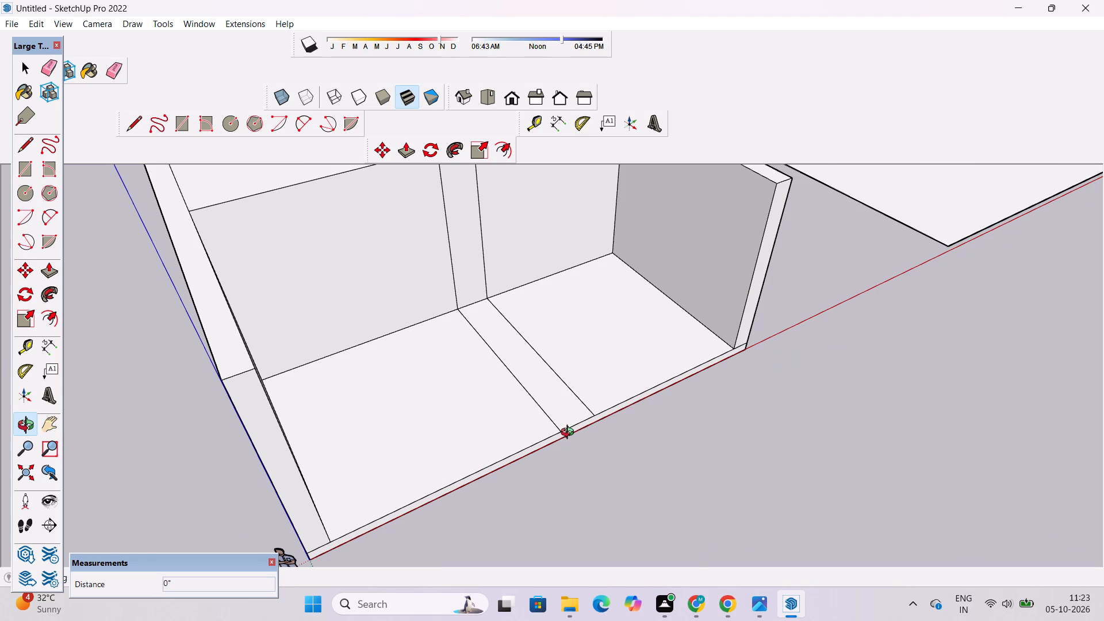
shift+drag(570, 434, 570, 427)
drag(567, 431, 580, 440)
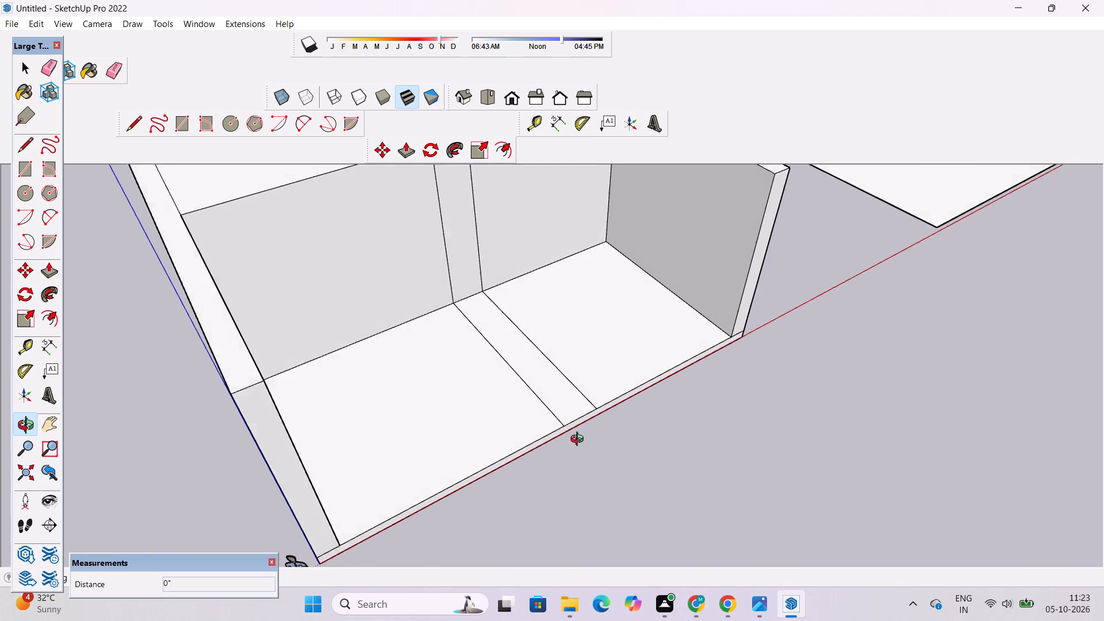
drag(580, 440, 595, 446)
shift+drag(596, 447, 584, 458)
scroll(582, 461, up, 2)
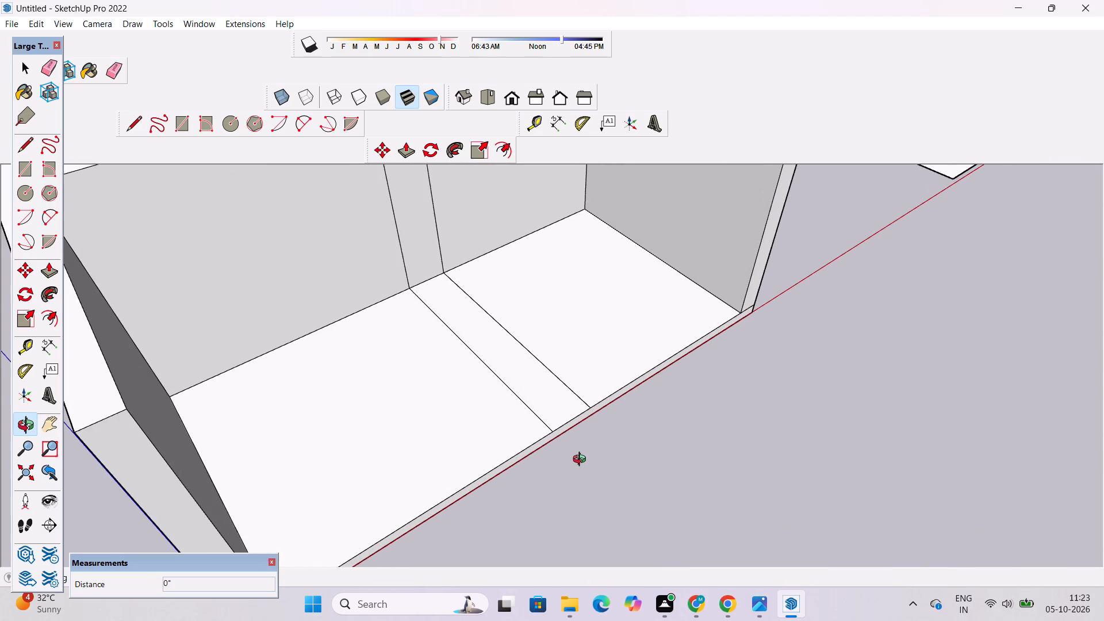
shift+drag(582, 461, 569, 469)
scroll(569, 469, down, 3)
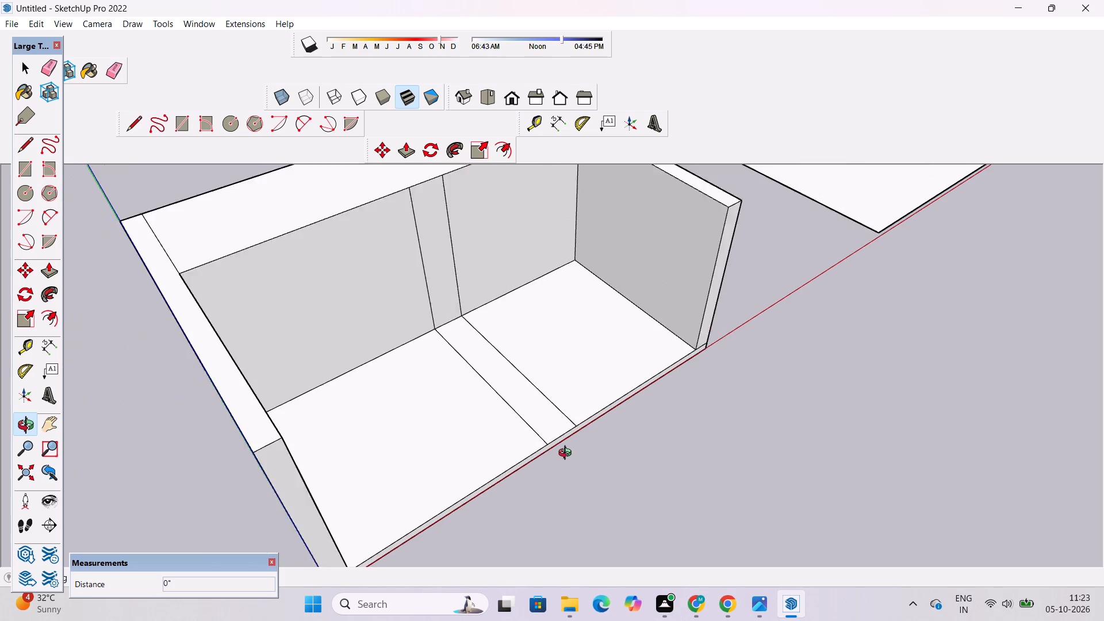
scroll(568, 454, down, 2)
shift+drag(565, 461, 553, 442)
drag(563, 467, 546, 426)
Examine the whole open block and the partition strip on its floor and back wall from the front, side and above.
scroll(508, 415, down, 3)
shift+drag(507, 411, 510, 420)
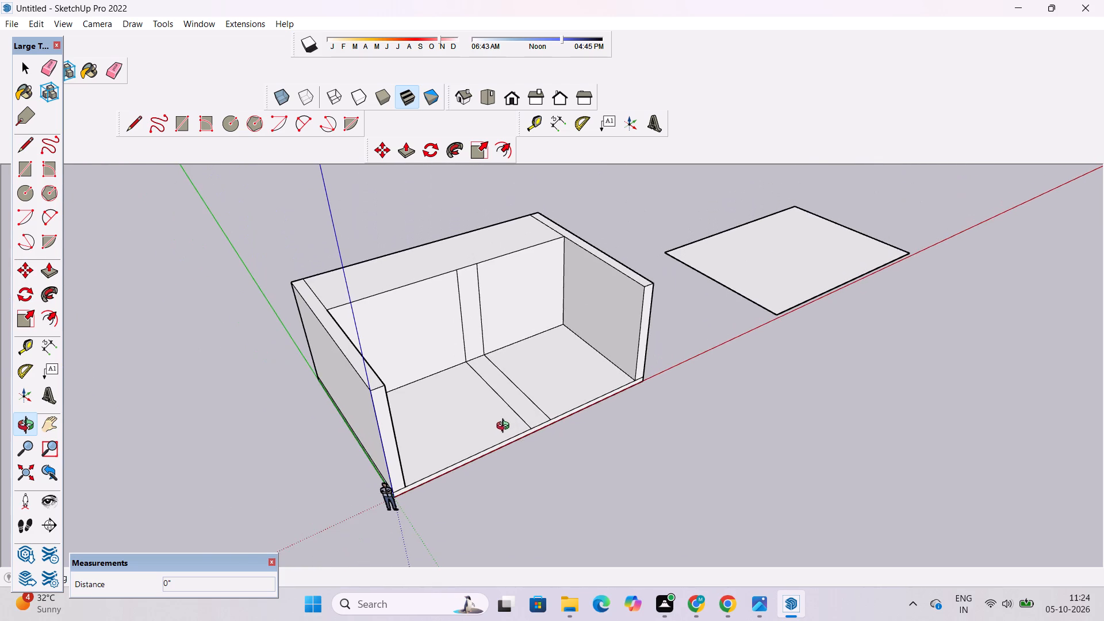
drag(503, 430, 526, 433)
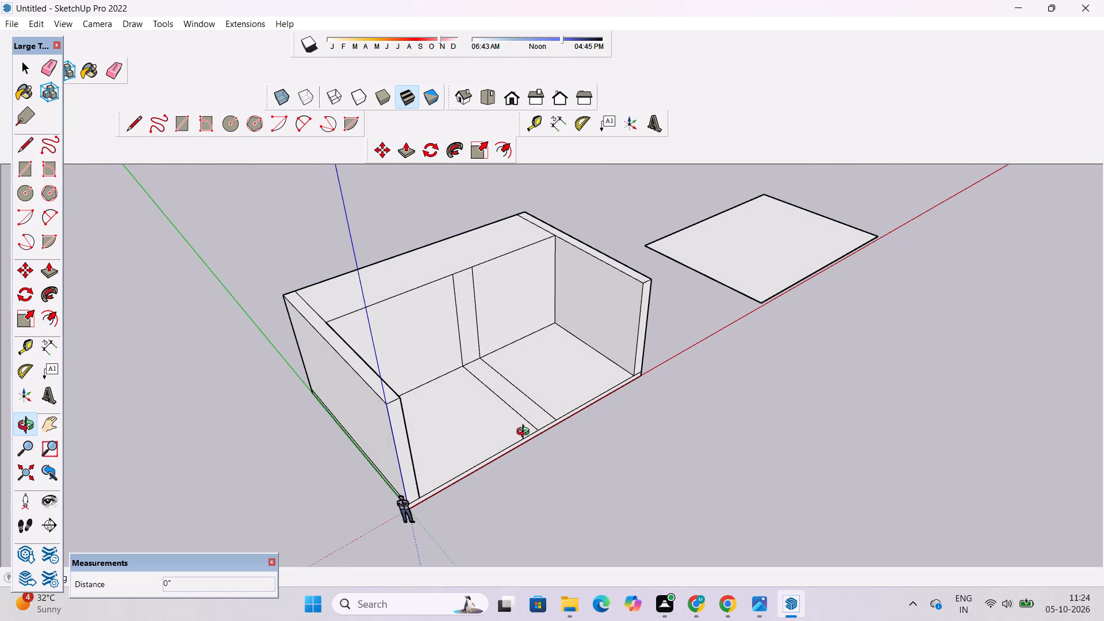
shift+drag(526, 433, 523, 417)
drag(522, 417, 583, 436)
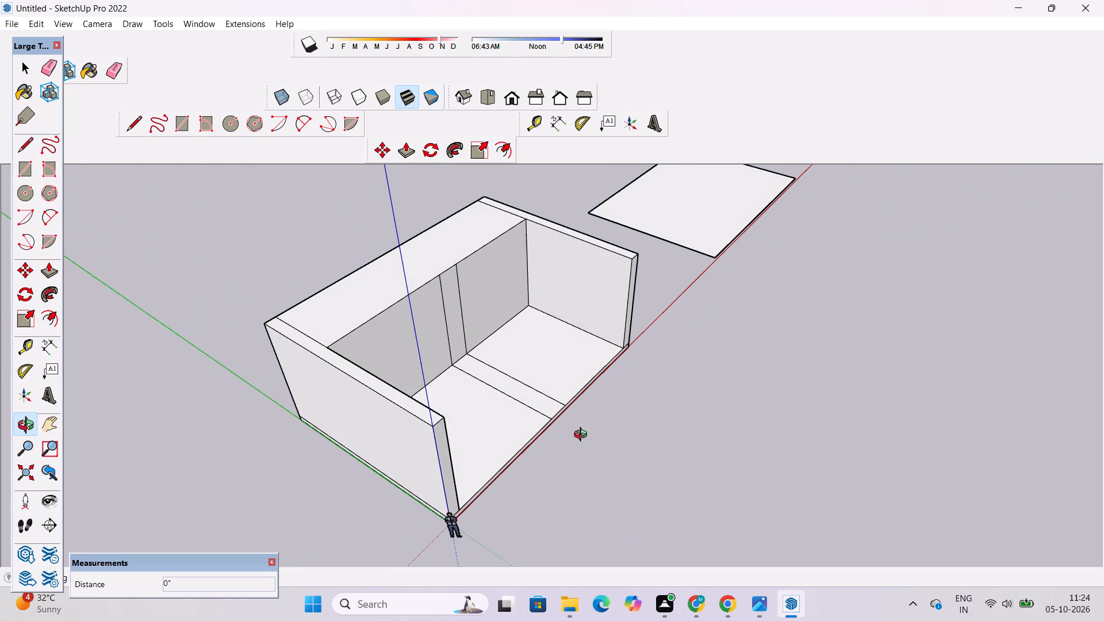
scroll(538, 422, up, 1)
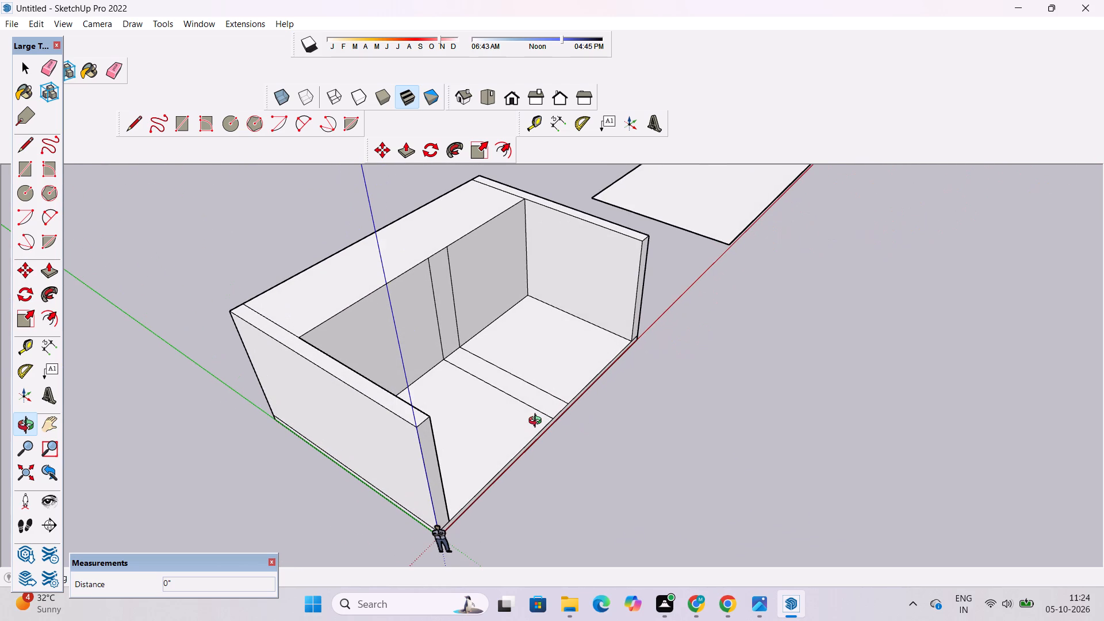
scroll(538, 422, down, 2)
shift+drag(535, 425, 530, 382)
scroll(530, 382, up, 1)
shift+drag(530, 382, 528, 411)
scroll(520, 396, down, 2)
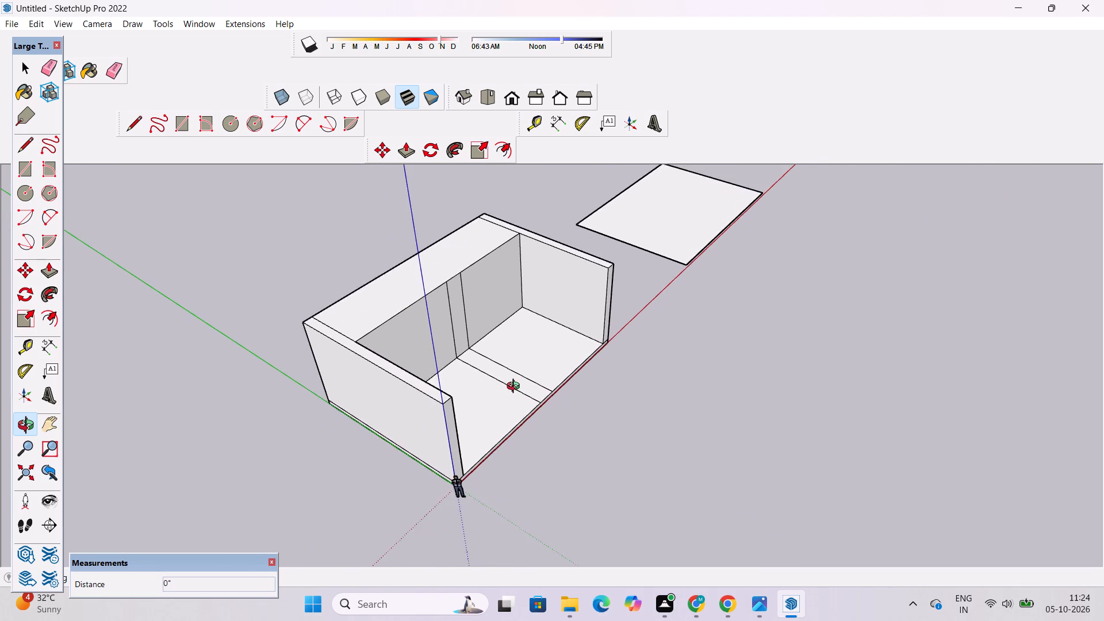
scroll(516, 388, down, 2)
scroll(516, 388, up, 3)
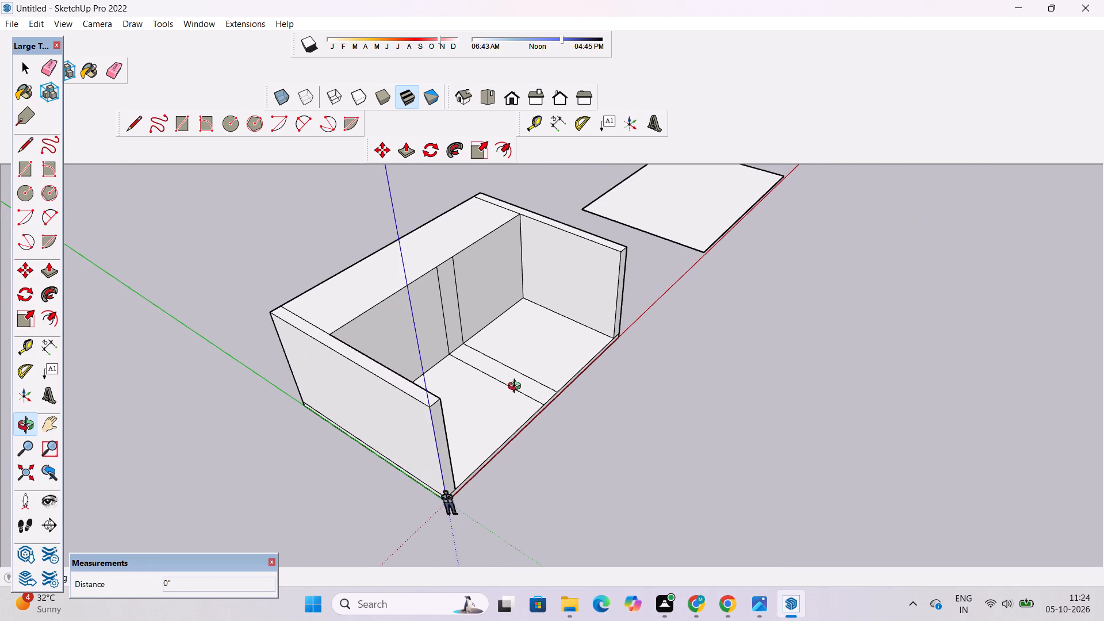
shift+drag(532, 369, 522, 387)
drag(522, 387, 488, 389)
Push/pull the narrow vertical strip on the back block's inner face out 15' as a partial middle partition.
scroll(469, 366, up, 4)
shift+drag(468, 366, 420, 384)
shift+drag(422, 384, 459, 384)
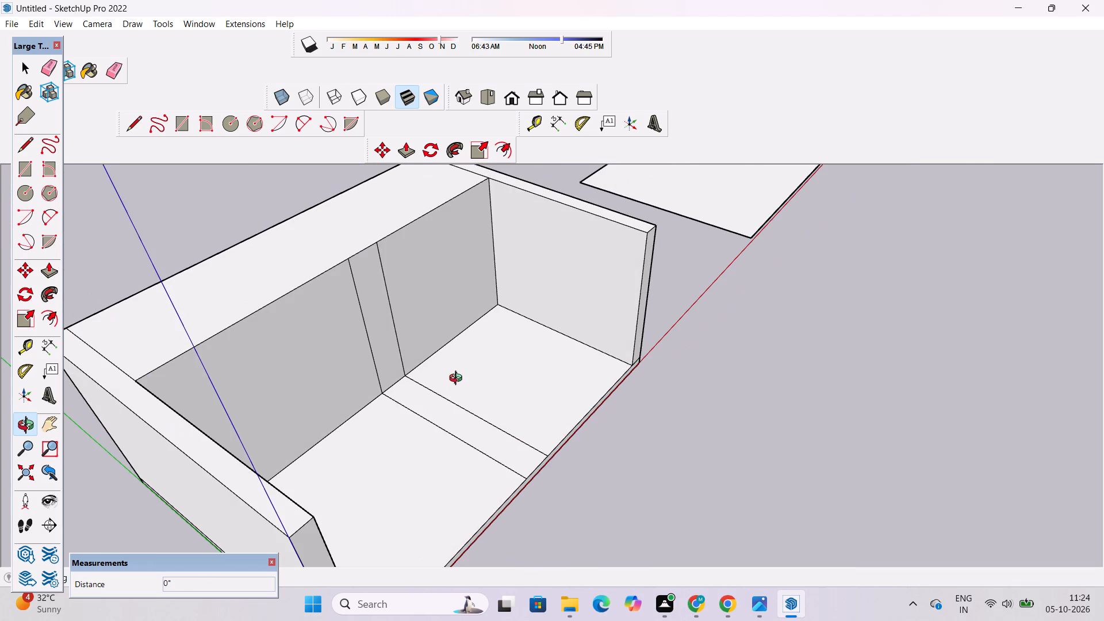
key(p)
scroll(458, 379, down, 5)
click(407, 325)
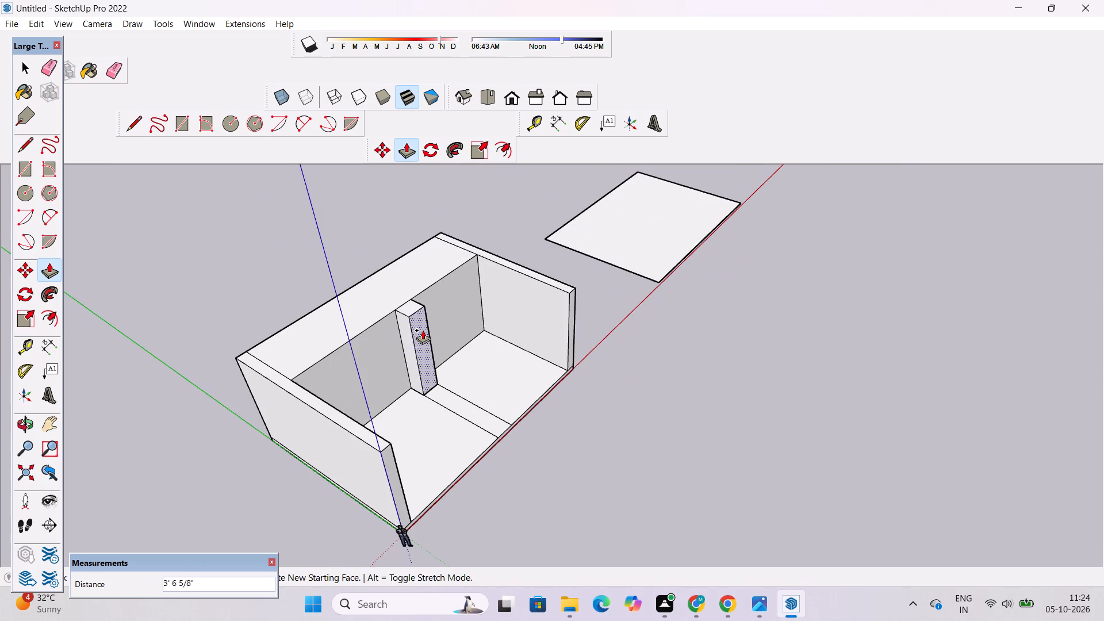
scroll(420, 333, down, 4)
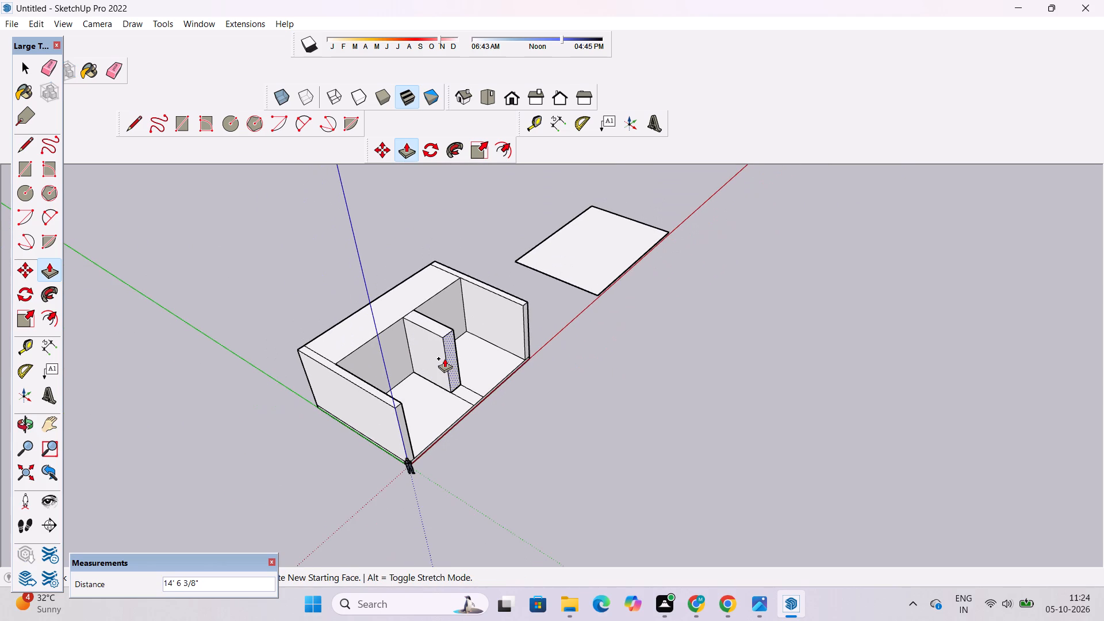
text(15')
key(Return)
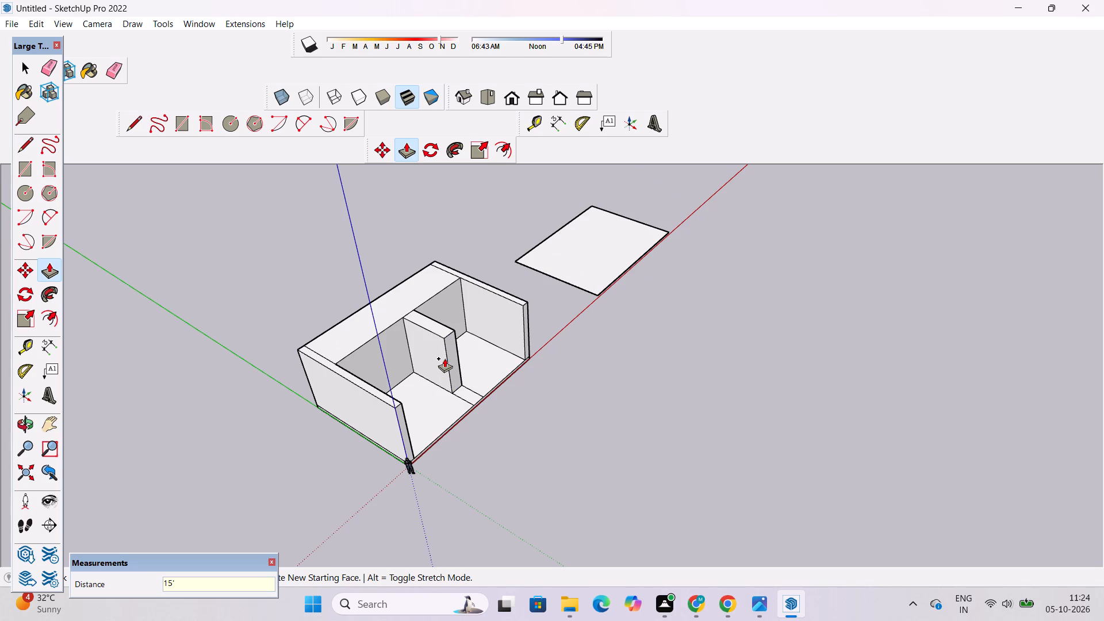
Draw a rectangle about 4' by 1' 8" across the floor strip's front end, against the slab's front edge.
key(o)
scroll(444, 354, down, 5)
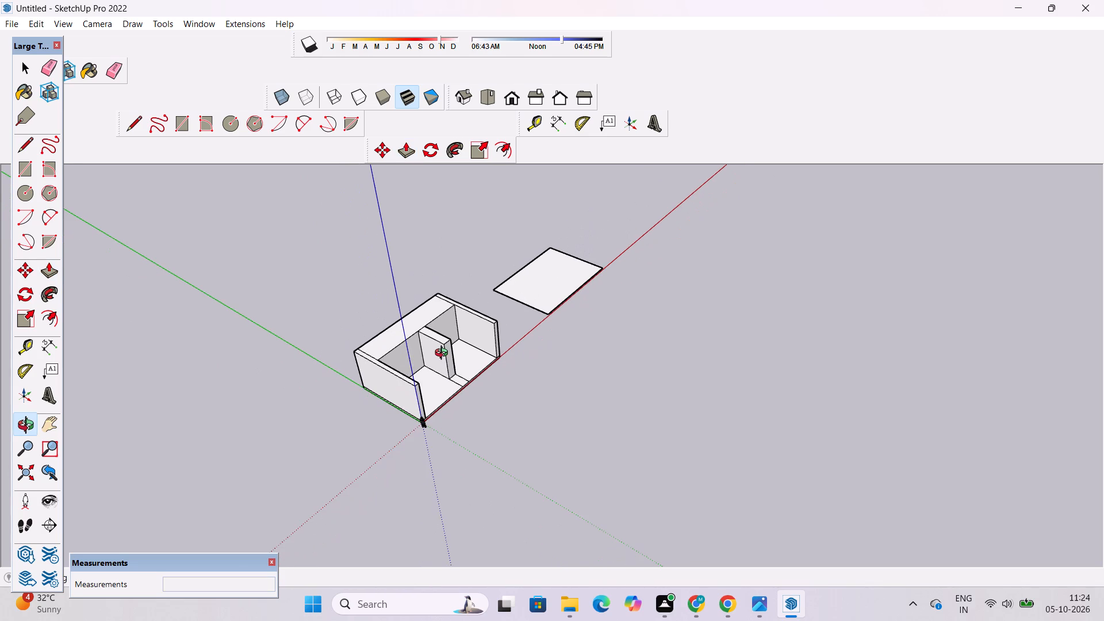
scroll(444, 354, up, 1)
drag(577, 362, 401, 381)
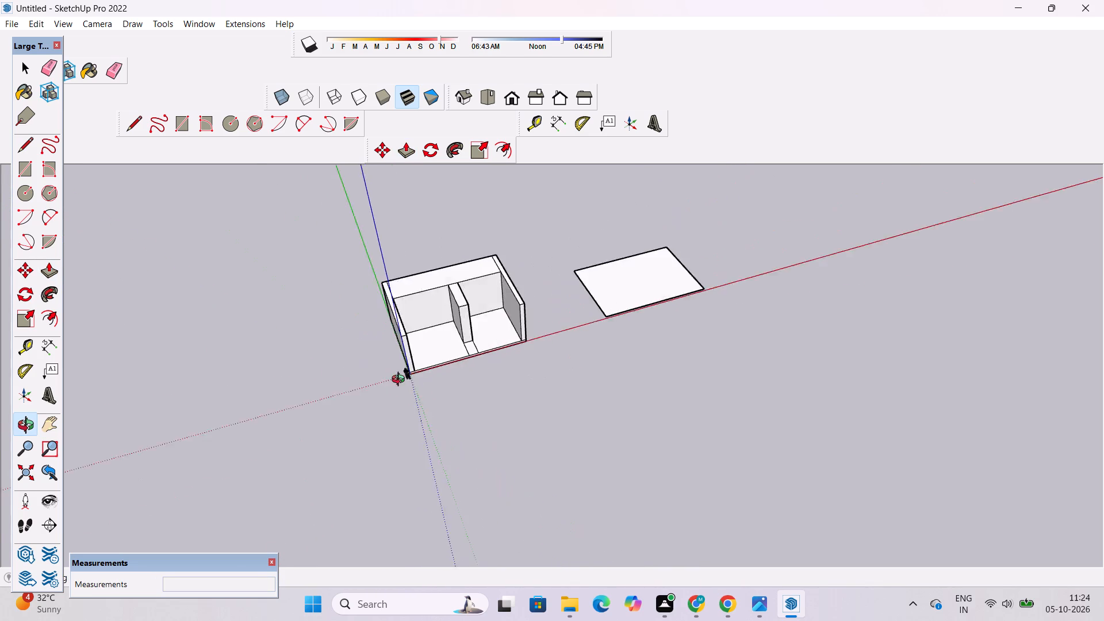
drag(401, 381, 394, 379)
scroll(489, 322, up, 6)
drag(497, 382, 430, 508)
scroll(425, 412, up, 5)
shift+drag(469, 383, 471, 366)
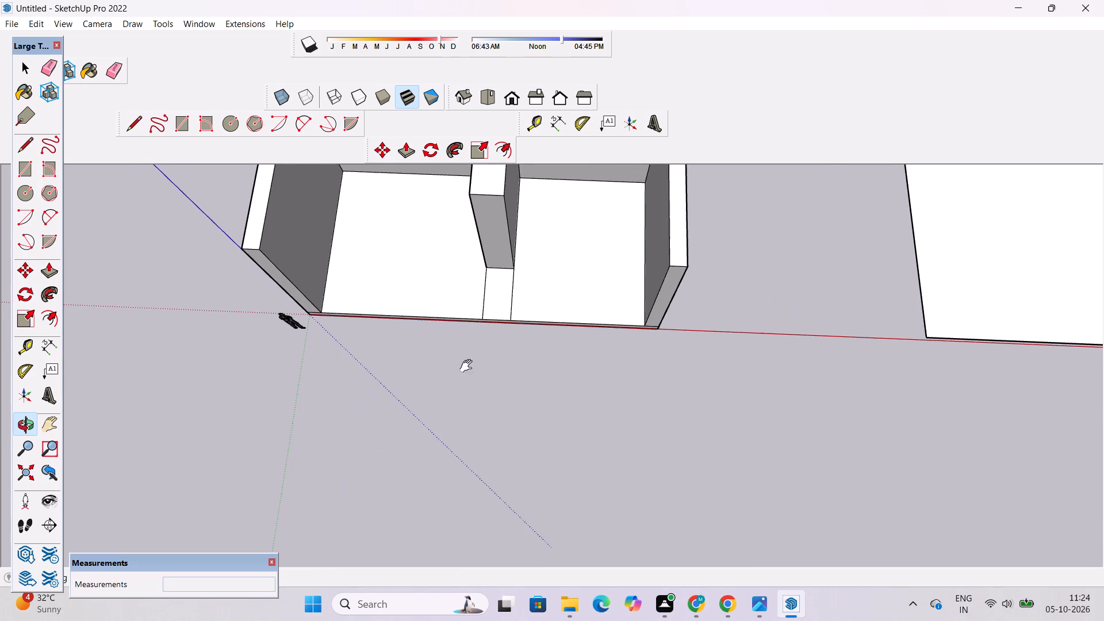
drag(458, 373, 493, 377)
scroll(486, 376, down, 4)
shift+drag(477, 352, 485, 405)
scroll(485, 403, up, 8)
shift+drag(480, 386, 474, 394)
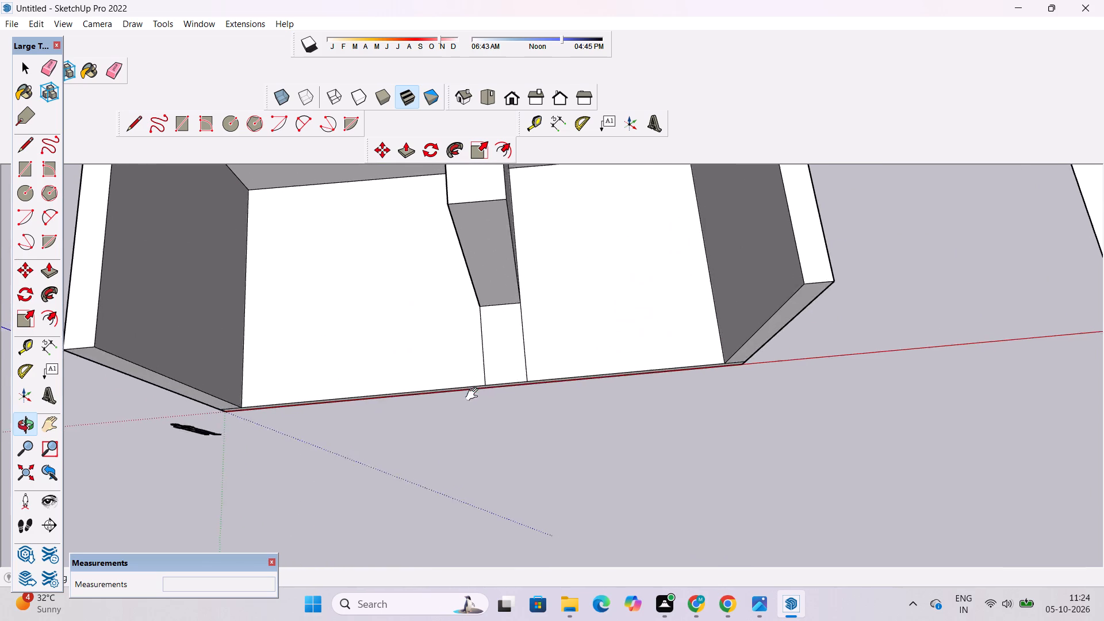
shift+drag(474, 394, 472, 398)
key(r)
scroll(499, 385, up, 4)
click(469, 400)
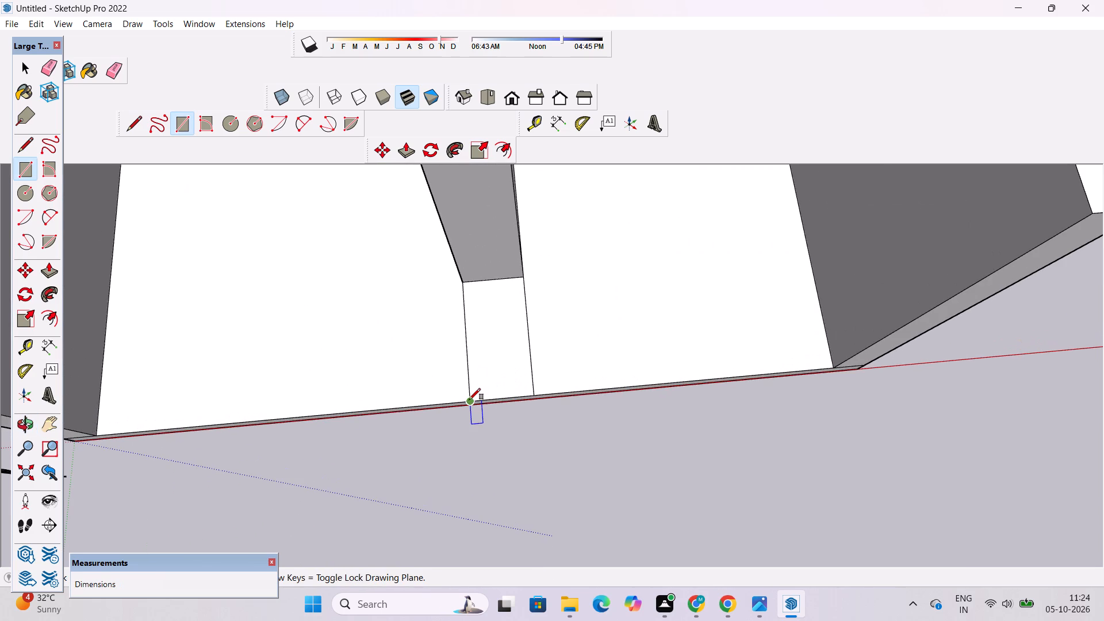
click(534, 369)
Push/pull the small rectangle at the slab's front edge up 20', level with the side walls.
key(o)
scroll(515, 420, down, 4)
drag(507, 443, 507, 440)
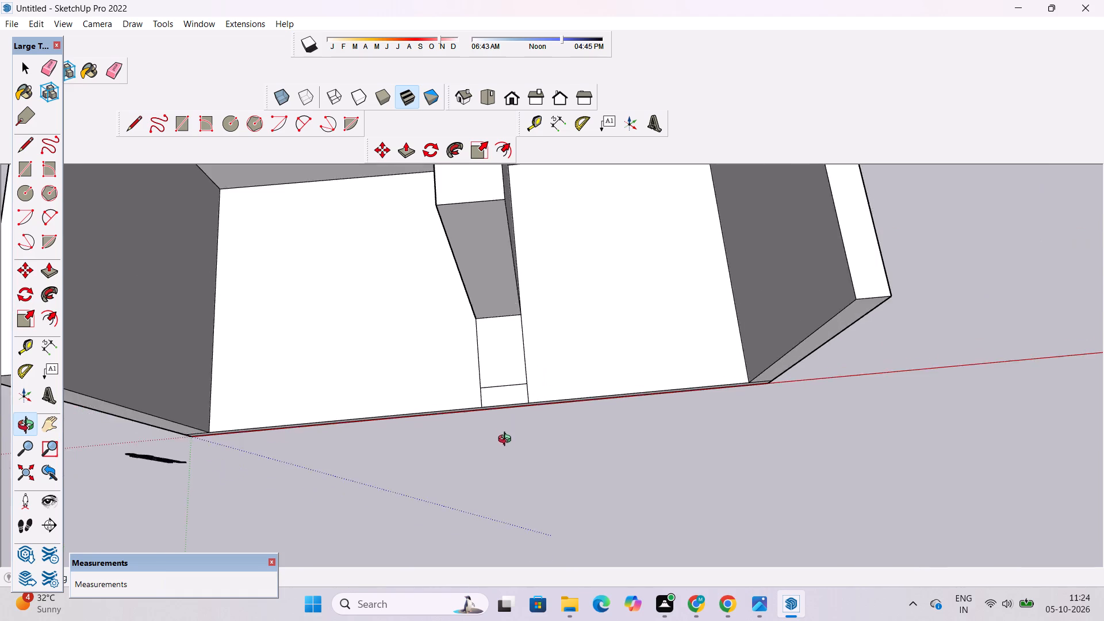
drag(507, 440, 573, 352)
shift+drag(546, 389, 515, 447)
shift+drag(500, 459, 537, 384)
scroll(528, 390, down, 6)
shift+drag(497, 451, 500, 427)
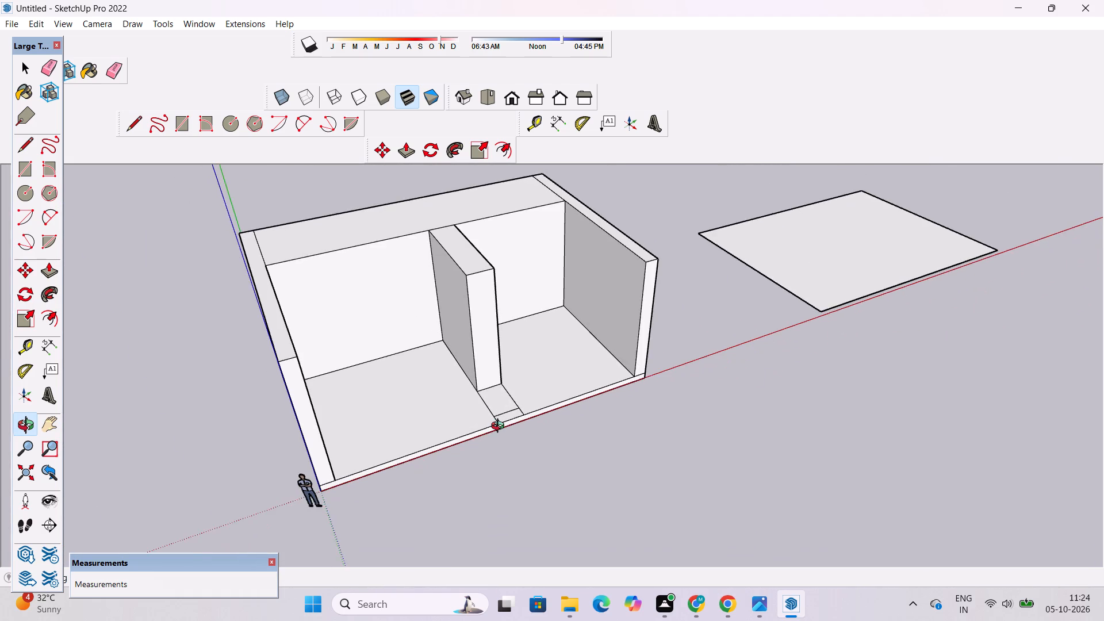
scroll(500, 426, up, 2)
key(p)
click(509, 408)
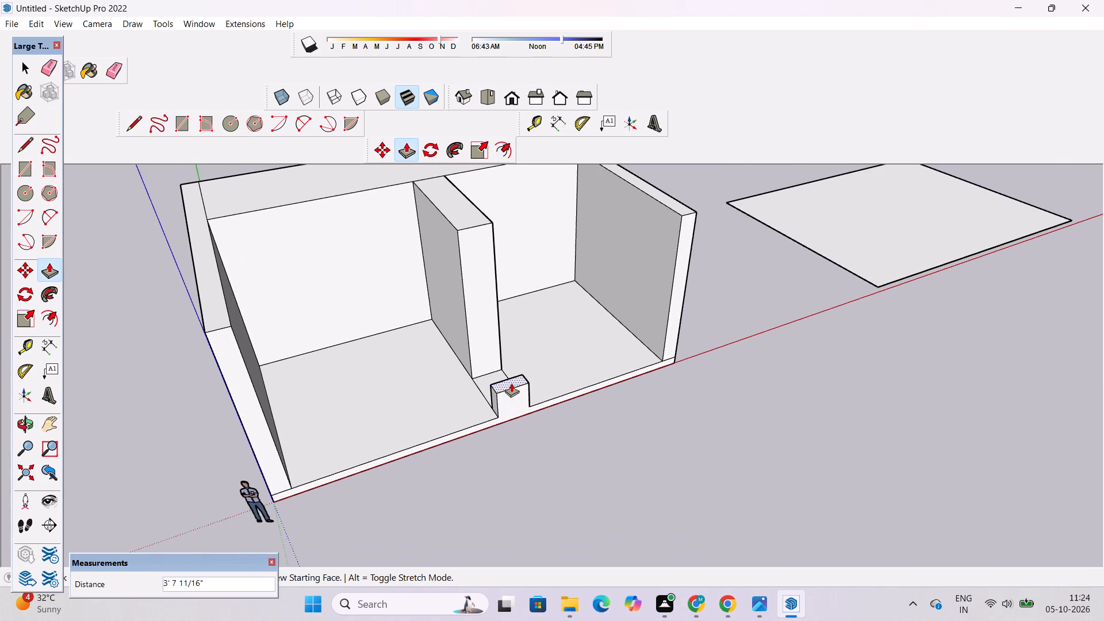
scroll(511, 383, down, 5)
click(362, 354)
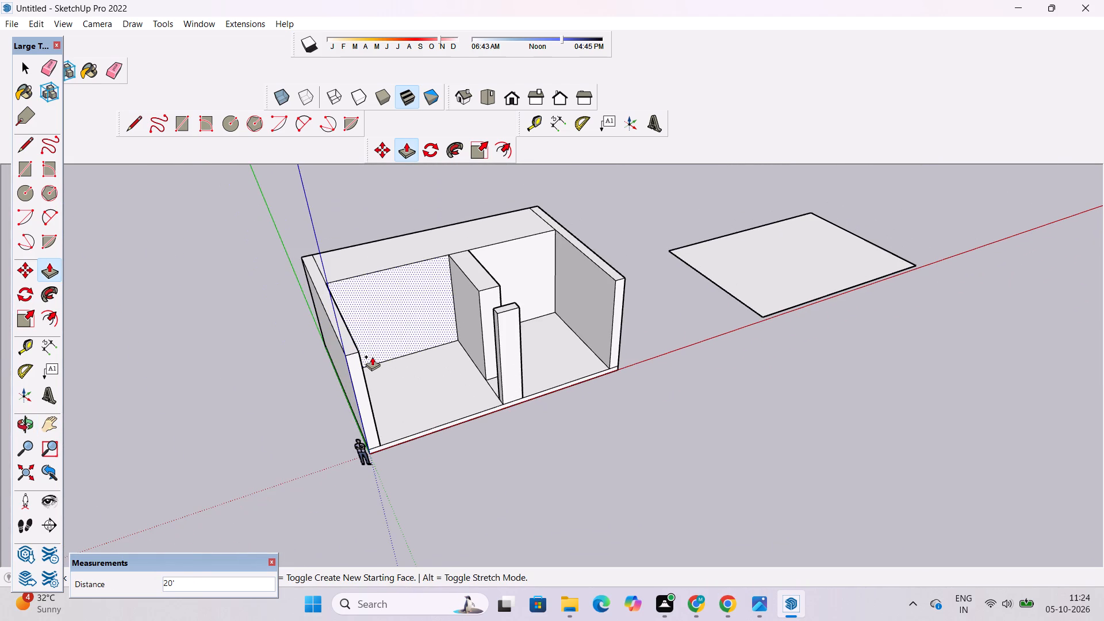
Examine the front column, the gap between it and the middle partition, and the side walls from several angles.
key(o)
scroll(406, 352, down, 5)
shift+drag(425, 350, 420, 394)
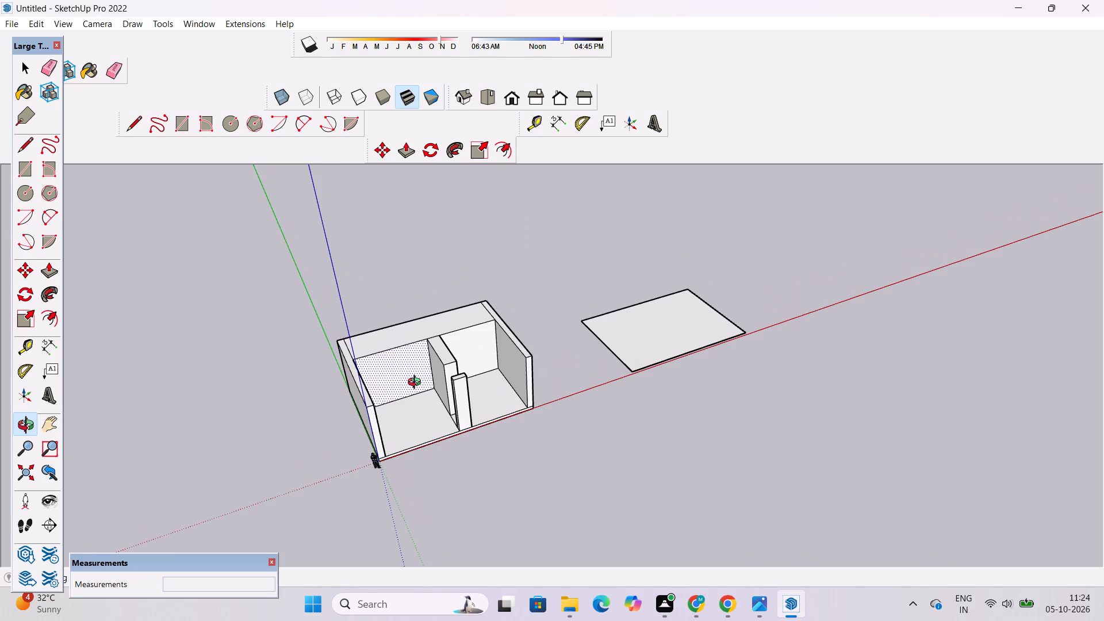
scroll(417, 384, up, 4)
scroll(419, 369, down, 5)
drag(448, 390, 403, 302)
drag(559, 353, 448, 351)
scroll(491, 361, up, 9)
shift+drag(436, 334, 354, 301)
shift+drag(411, 316, 462, 481)
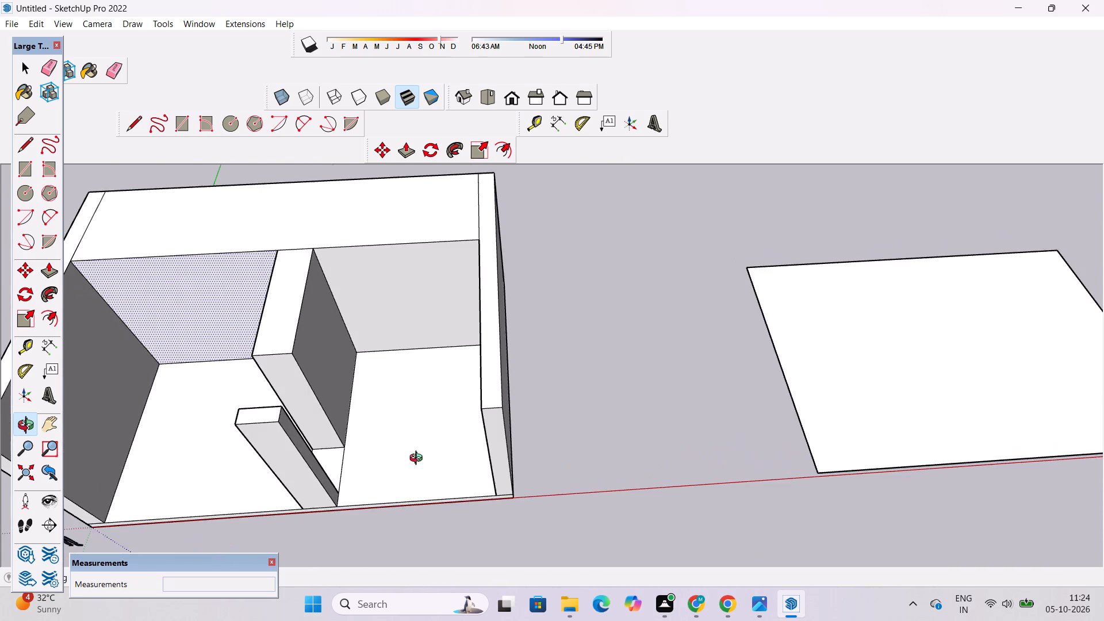
shift+drag(407, 430, 583, 408)
scroll(564, 407, up, 4)
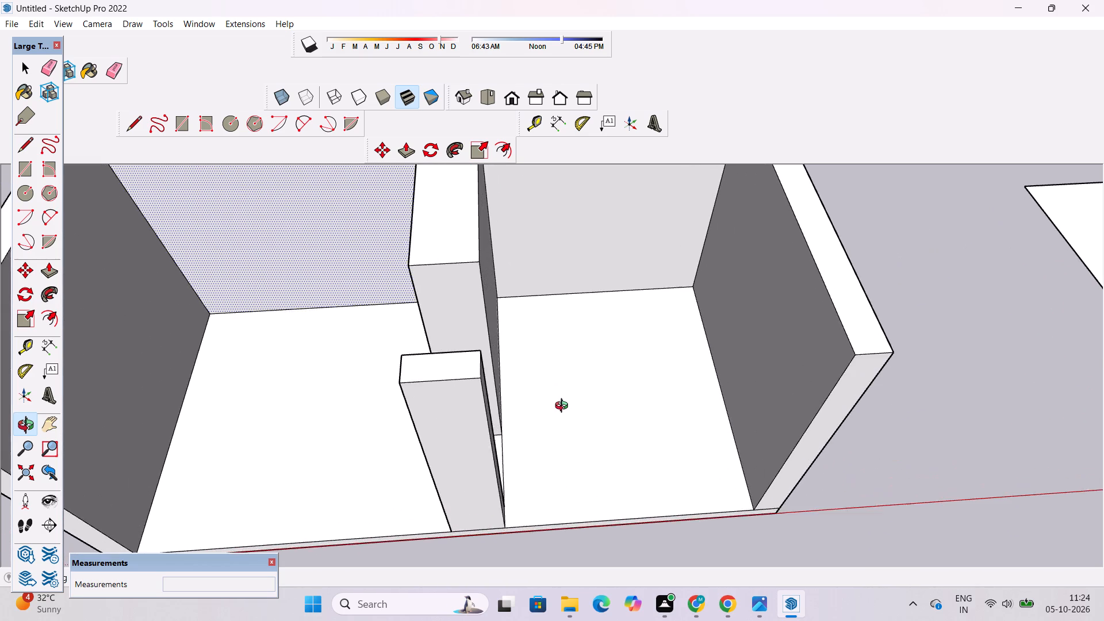
scroll(564, 407, down, 6)
shift+drag(564, 404, 564, 470)
drag(564, 470, 837, 286)
shift+drag(737, 352, 682, 308)
drag(682, 308, 682, 309)
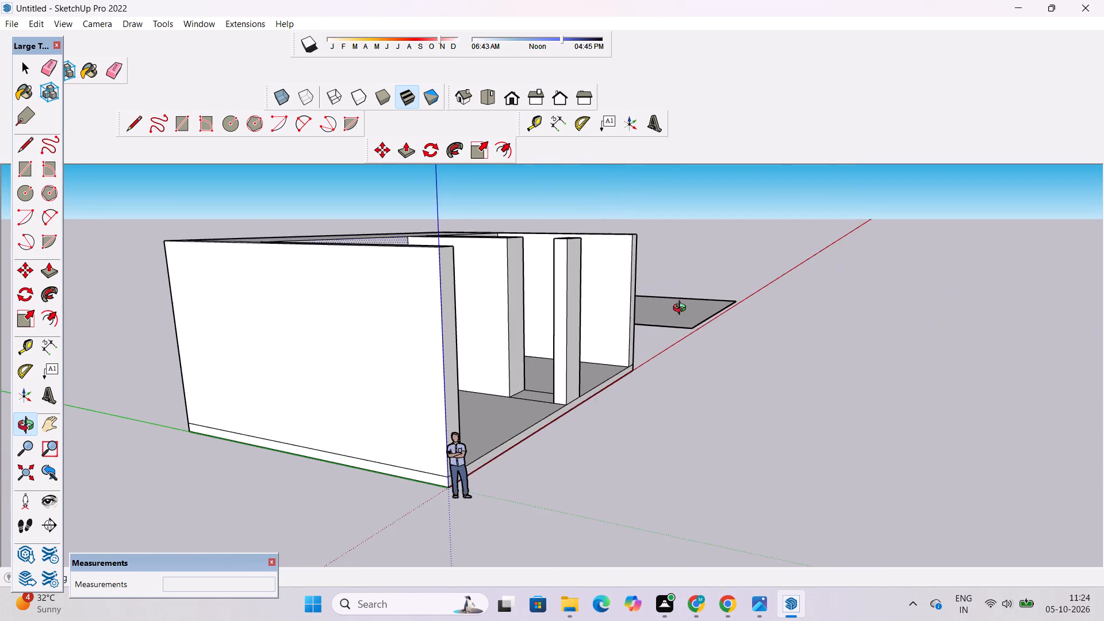
drag(682, 309, 721, 394)
scroll(621, 373, down, 5)
shift+drag(597, 379, 592, 399)
Push/pull the copied face alongside the block up 1'.
key(space)
scroll(708, 290, up, 6)
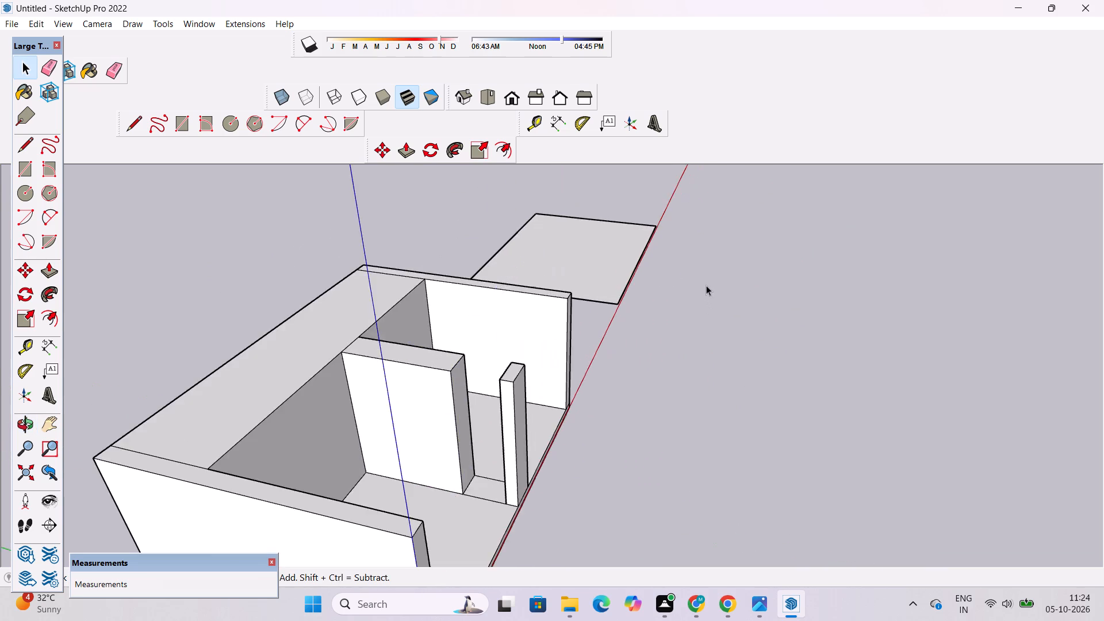
scroll(706, 285, up, 10)
click(485, 289)
scroll(485, 289, down, 6)
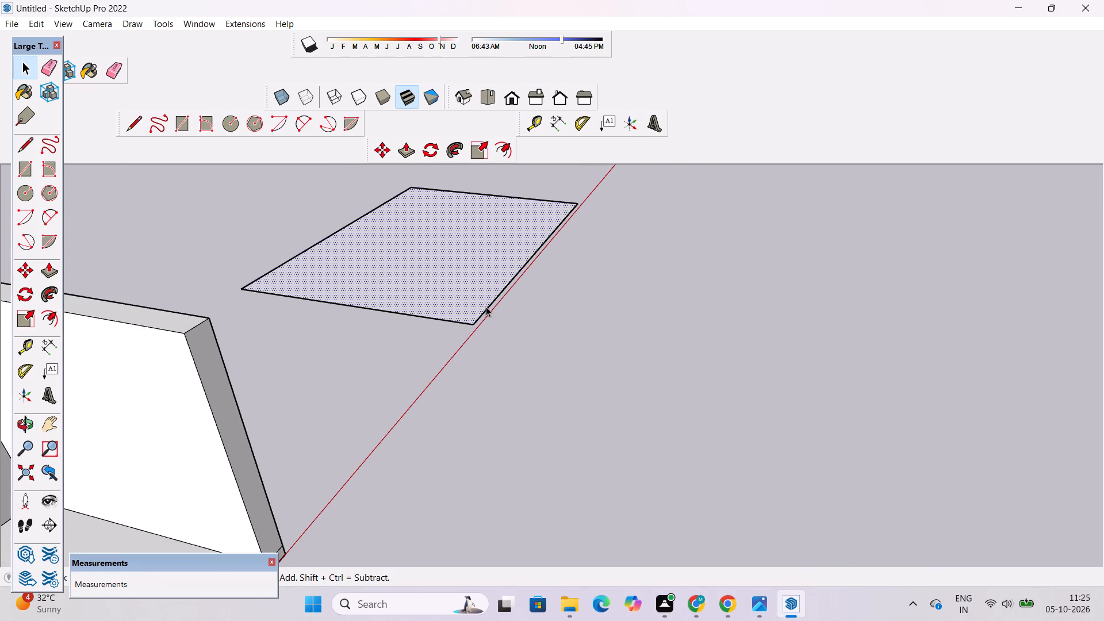
key(p)
click(468, 300)
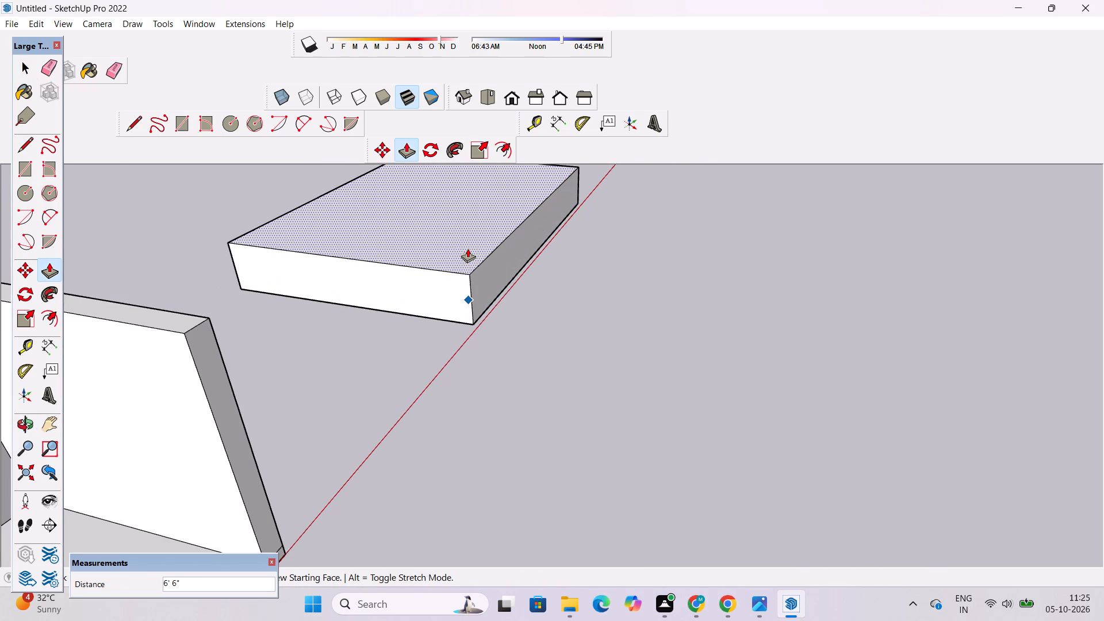
text(1')
key(Return)
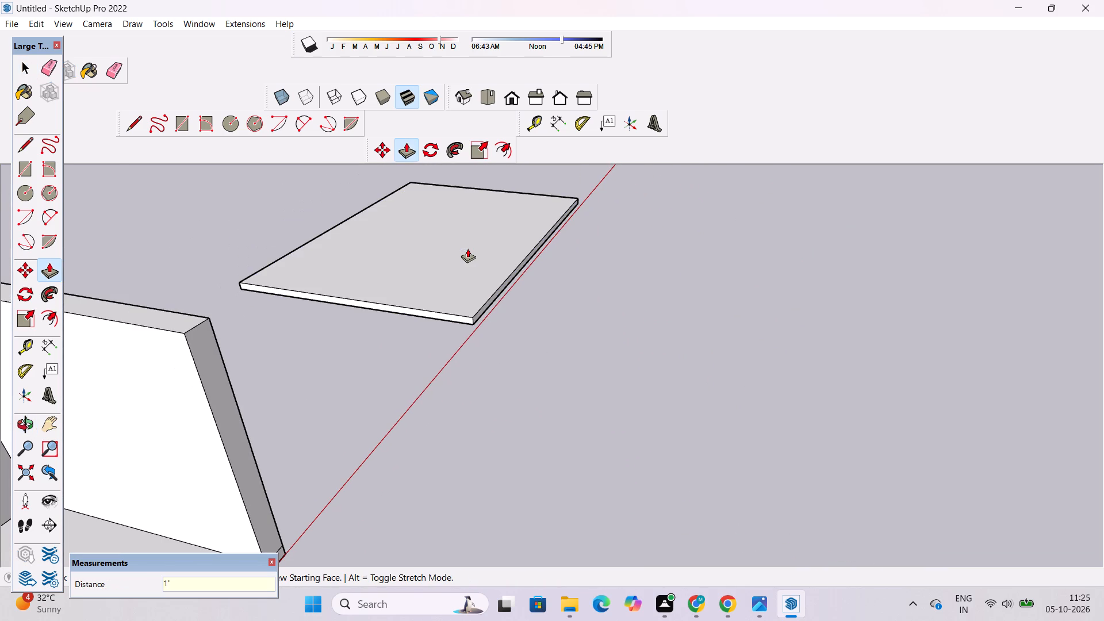
Make the whole 1' slab alongside the block, with all its faces and edges, into a group.
key(o)
scroll(422, 251, down, 7)
drag(476, 287, 391, 266)
scroll(394, 266, up, 4)
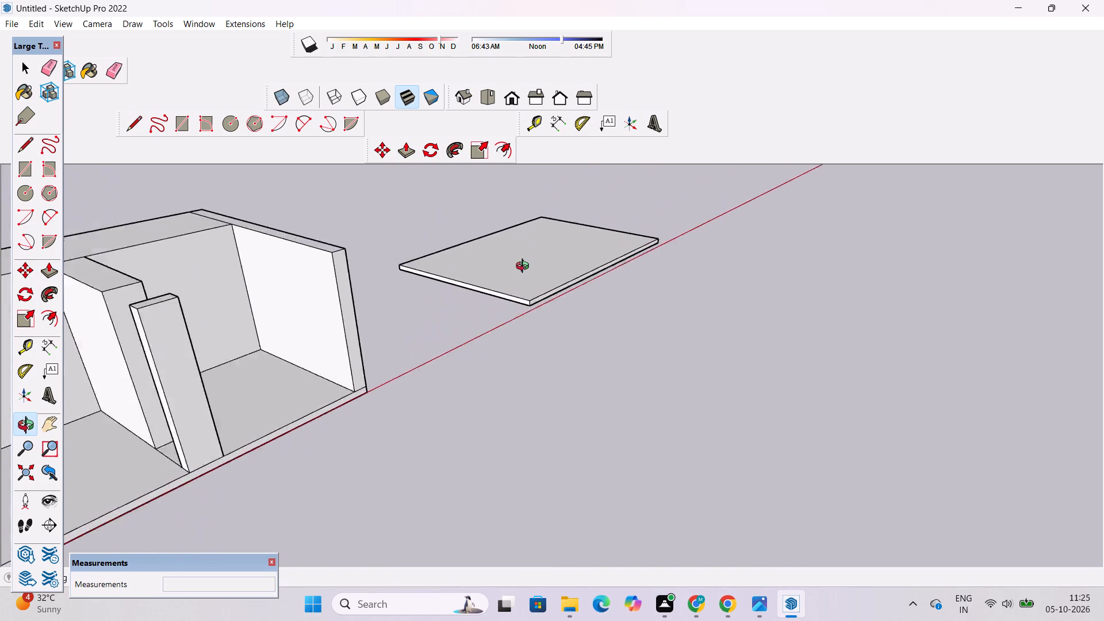
scroll(525, 267, up, 3)
scroll(497, 281, down, 6)
shift+drag(621, 290, 606, 479)
shift+drag(521, 467, 578, 220)
drag(615, 268, 490, 307)
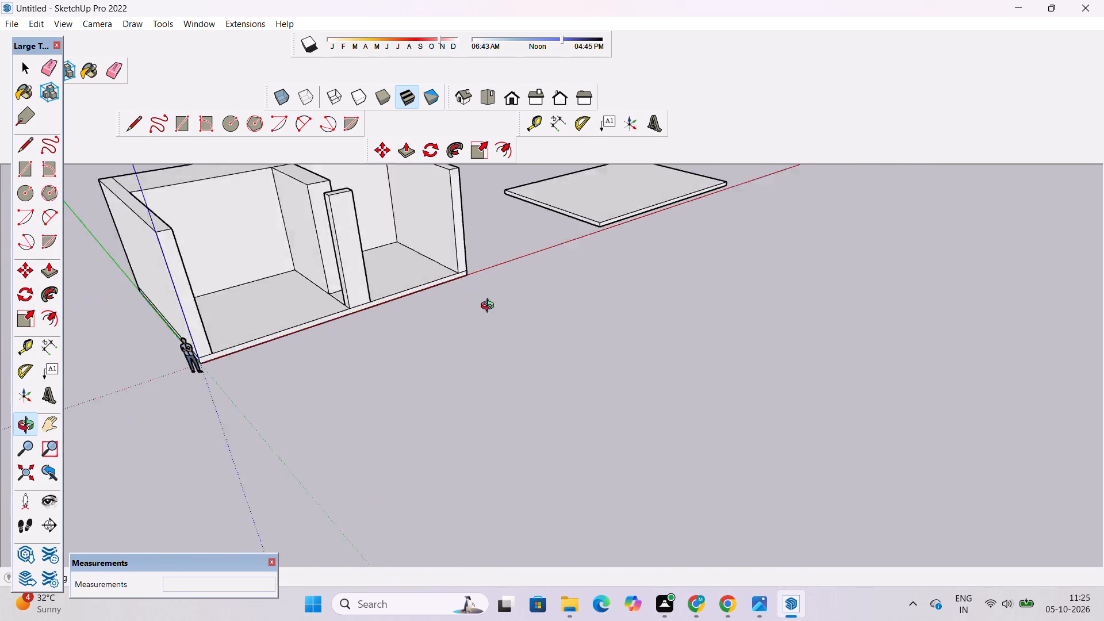
drag(490, 307, 451, 312)
scroll(500, 275, down, 6)
shift+drag(518, 264, 396, 425)
drag(394, 427, 529, 424)
scroll(502, 384, up, 9)
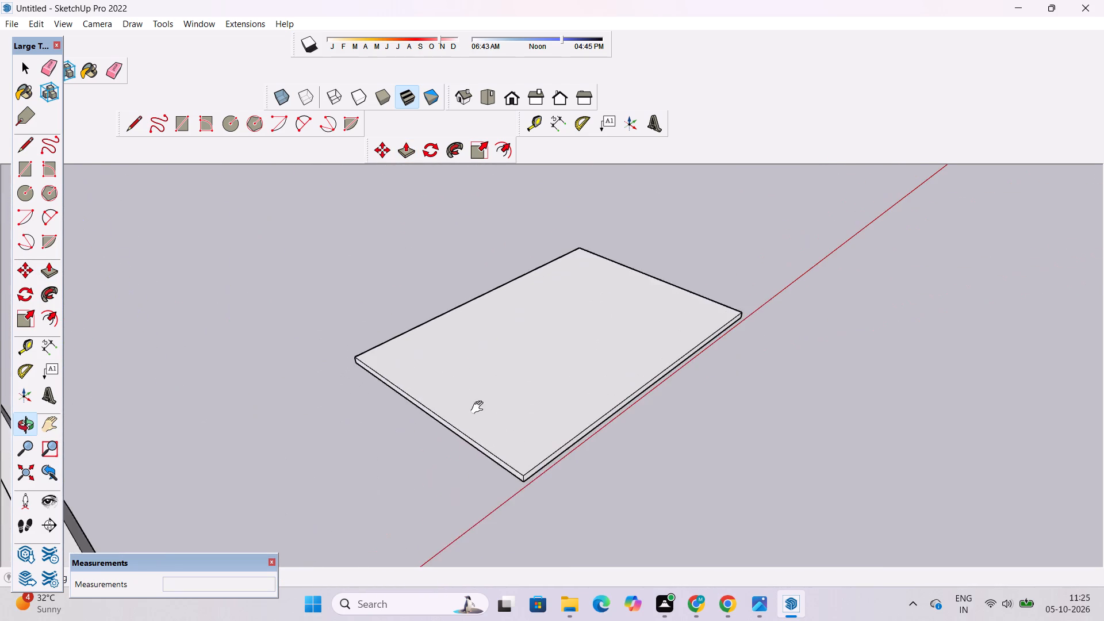
shift+drag(480, 411, 520, 388)
key(space)
triple_click(628, 357)
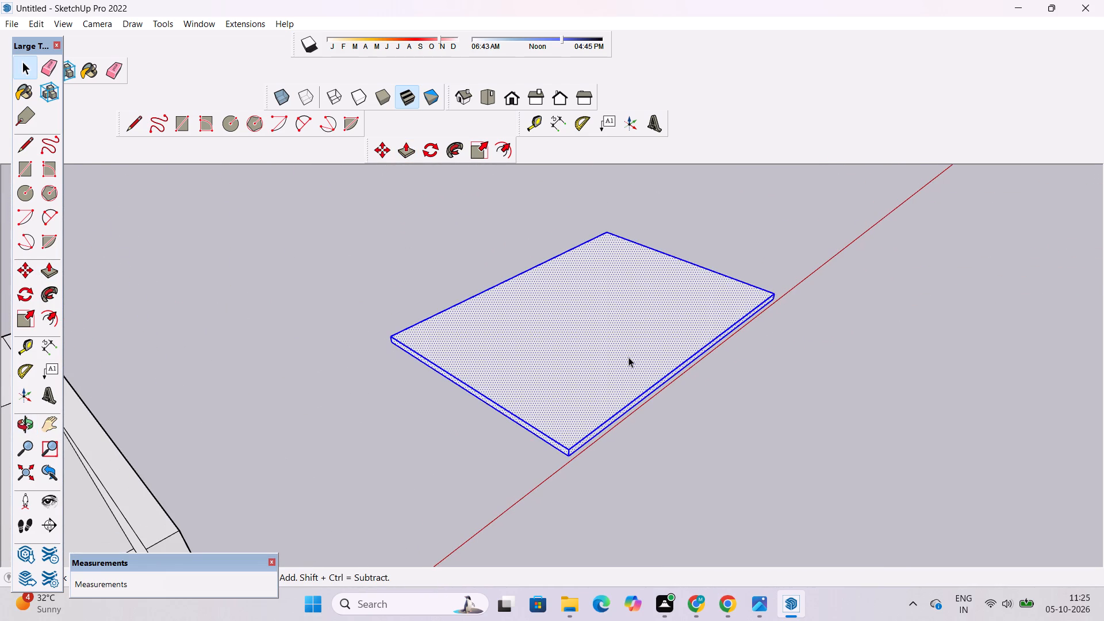
right_click(628, 357)
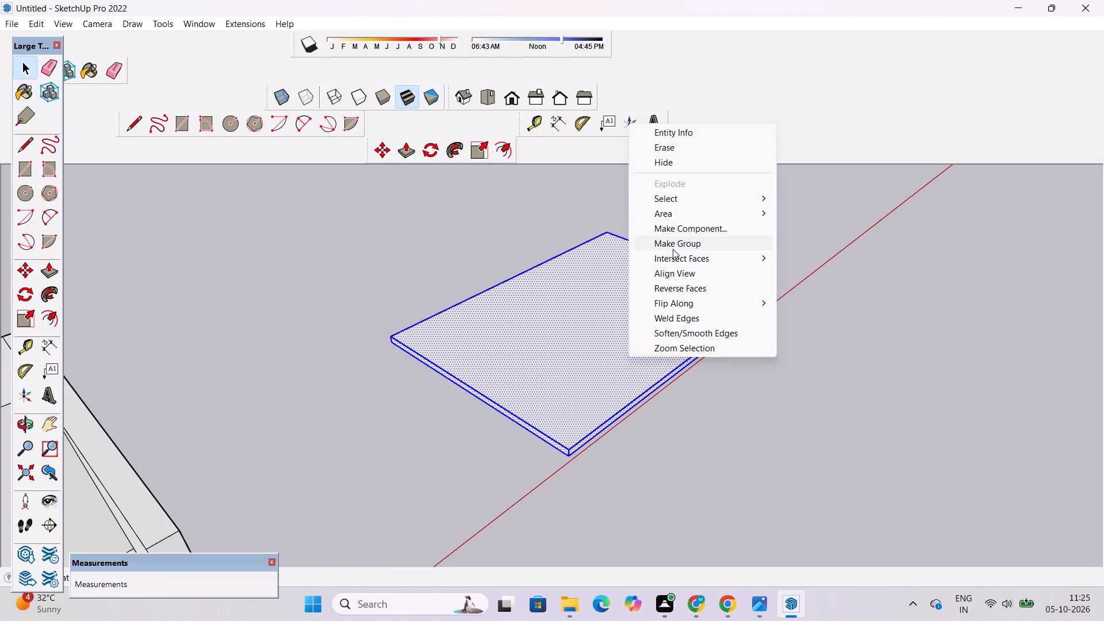
click(673, 248)
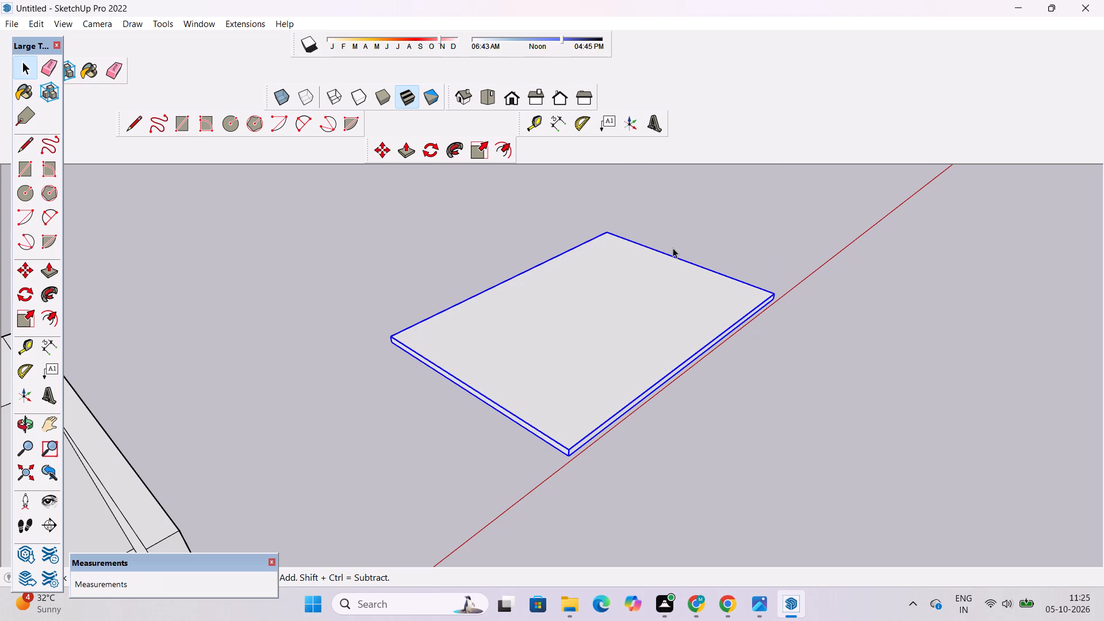
Copy the slab group onto the block as a roof, matching its bottom back corner to the side wall's top back corner at the green axis.
key(o)
scroll(674, 252, down, 3)
scroll(628, 302, up, 1)
shift+drag(602, 312, 728, 300)
shift+scroll(574, 332, up, 4)
shift+drag(563, 335, 598, 323)
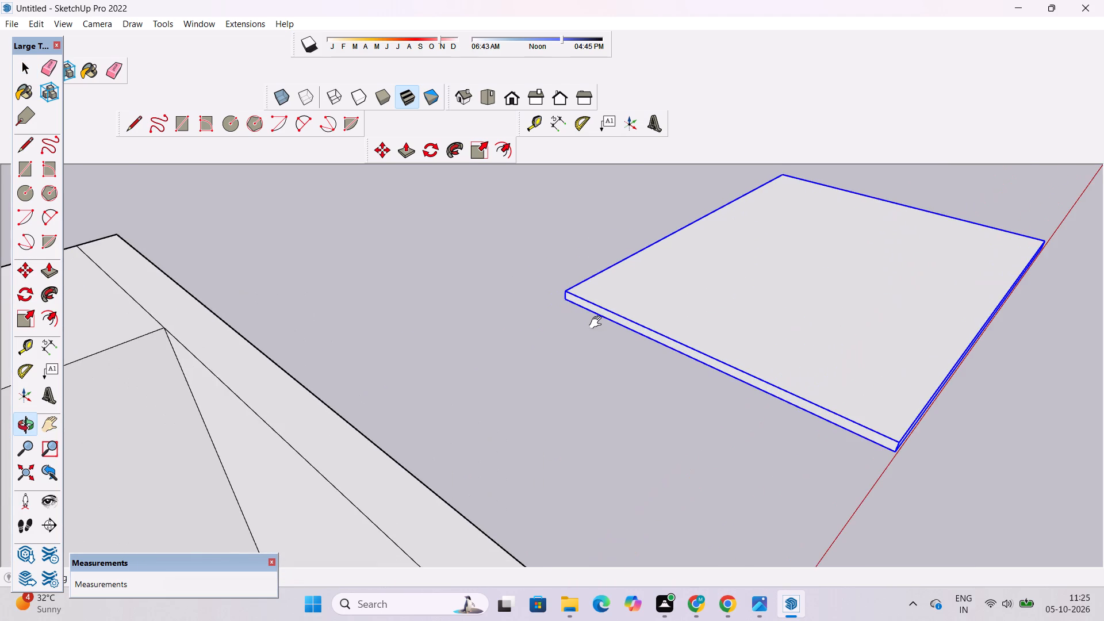
key(m)
scroll(640, 297, down, 4)
scroll(528, 337, up, 9)
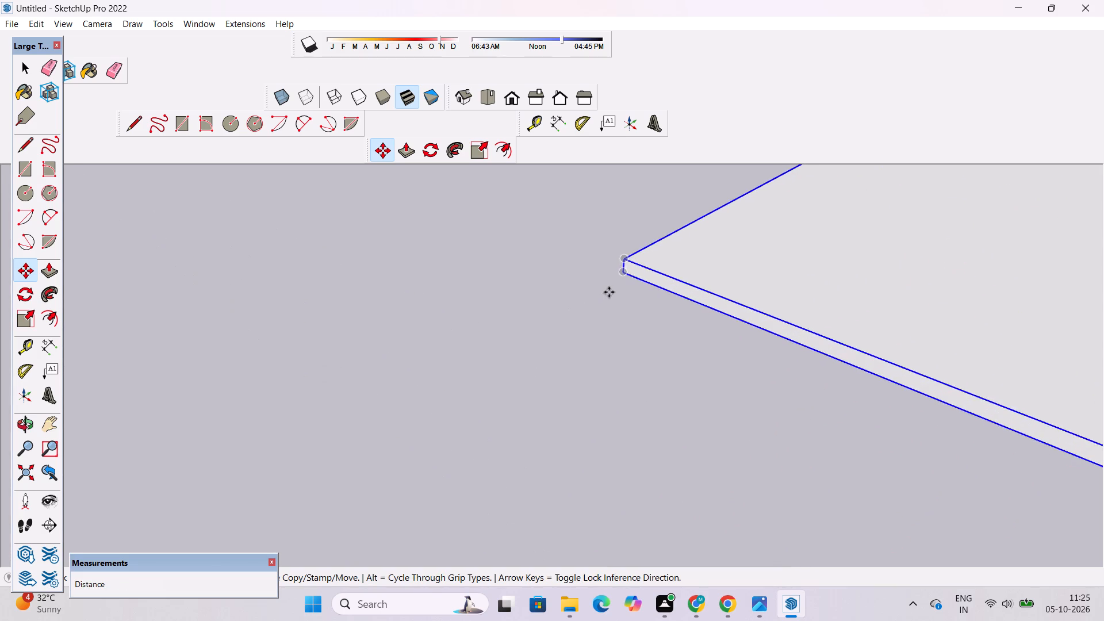
scroll(609, 292, up, 3)
click(626, 267)
scroll(628, 287, down, 4)
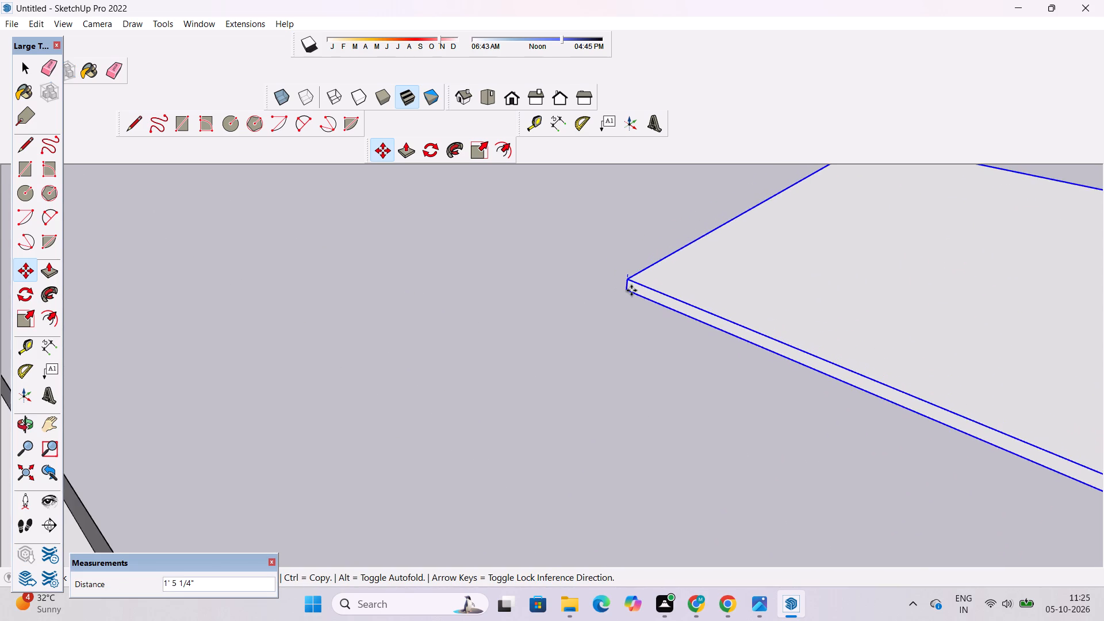
scroll(631, 290, down, 17)
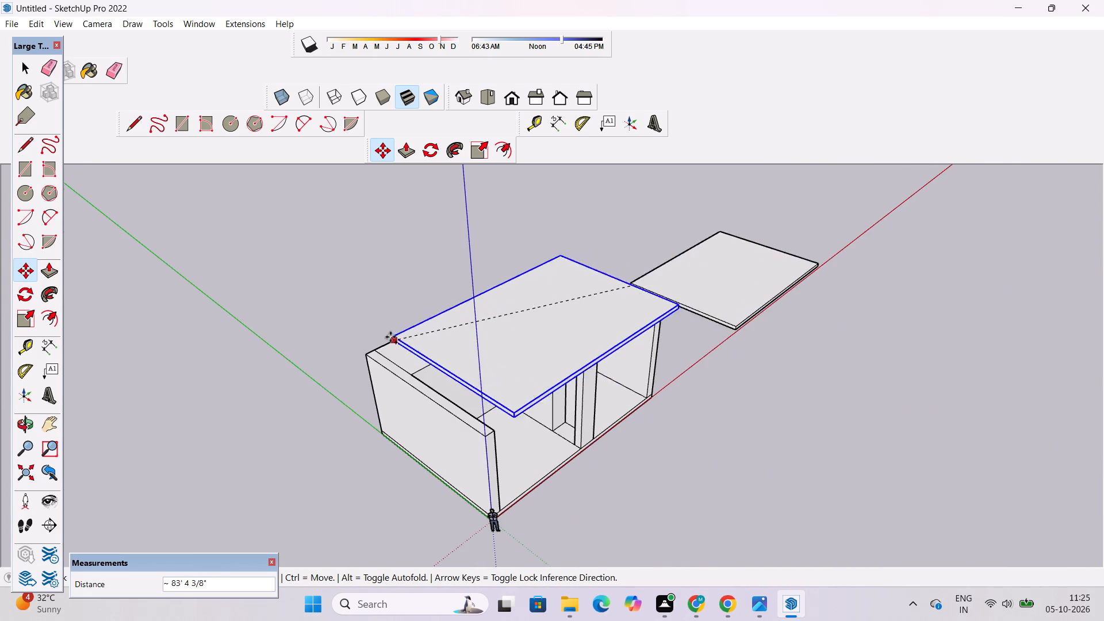
scroll(390, 337, up, 10)
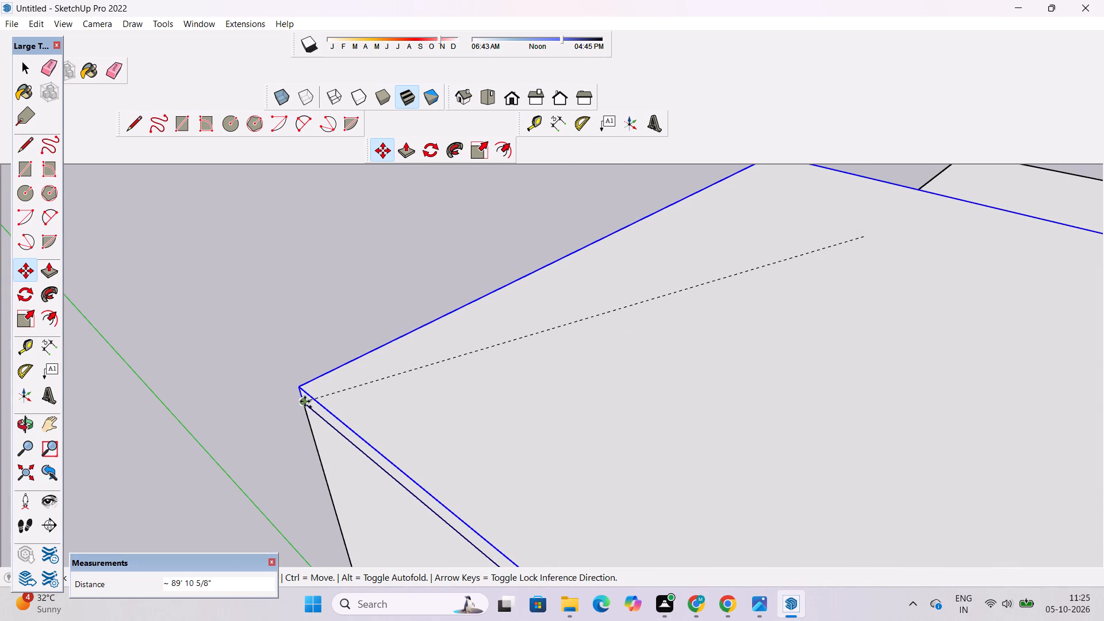
click(305, 401)
Examine the roof slab's fit on the side walls, partition and front column from above and from the open front.
key(o)
scroll(307, 398, down, 12)
drag(400, 386, 365, 381)
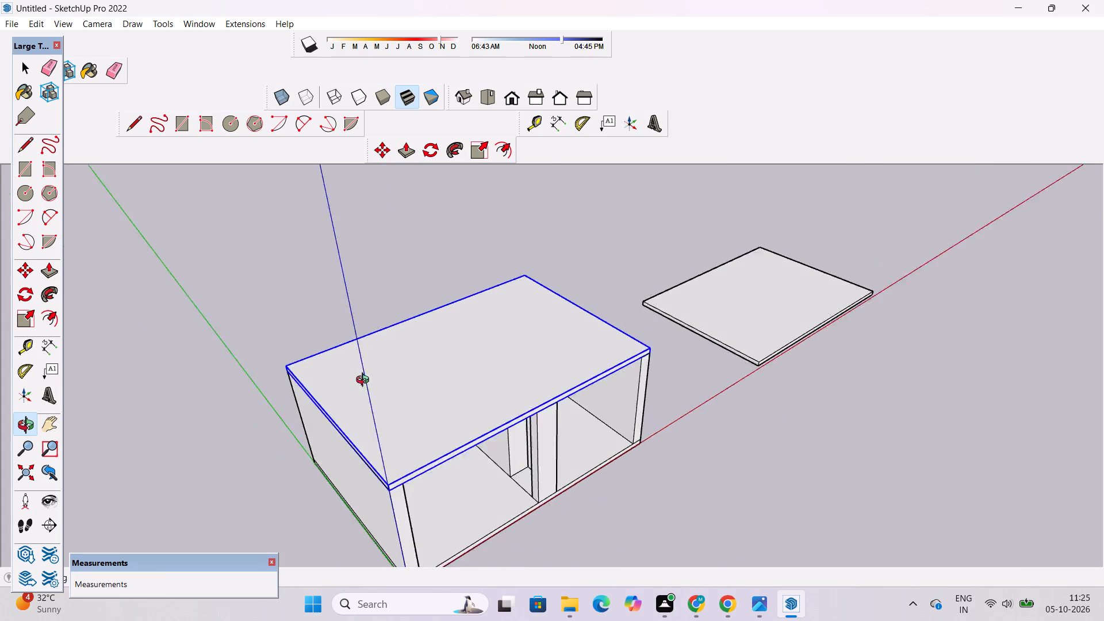
drag(365, 381, 320, 321)
shift+drag(333, 366, 343, 304)
drag(394, 320, 349, 411)
scroll(352, 336, up, 2)
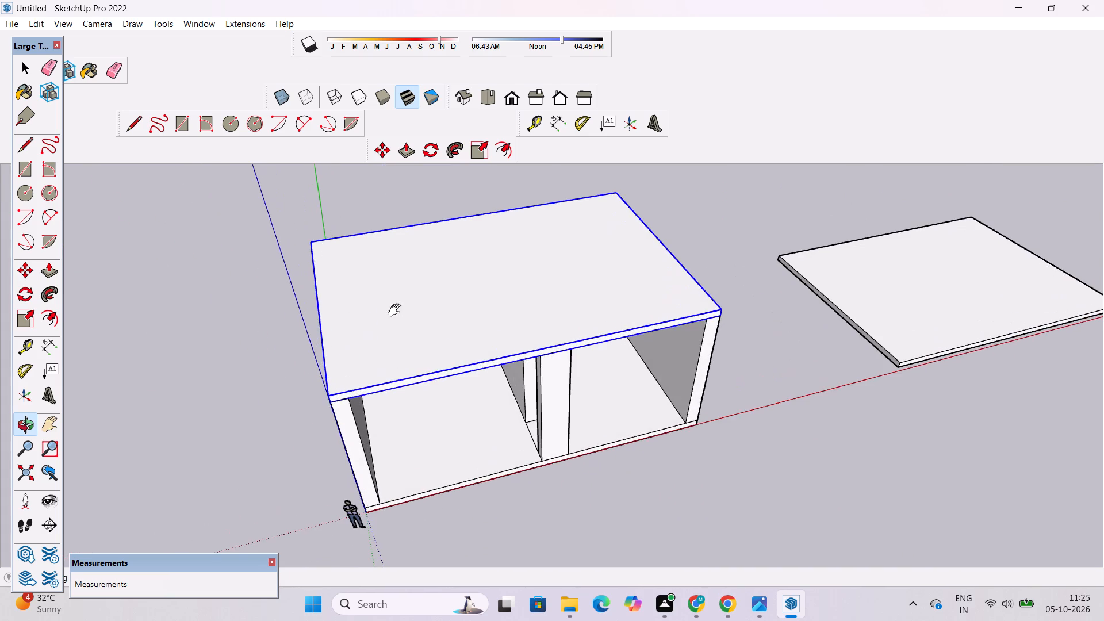
shift+drag(397, 310, 355, 346)
scroll(355, 346, up, 3)
scroll(354, 348, down, 4)
drag(390, 421, 386, 302)
shift+drag(370, 375, 369, 333)
shift+drag(369, 333, 510, 377)
scroll(423, 425, up, 3)
shift+drag(428, 398, 258, 358)
drag(254, 348, 393, 379)
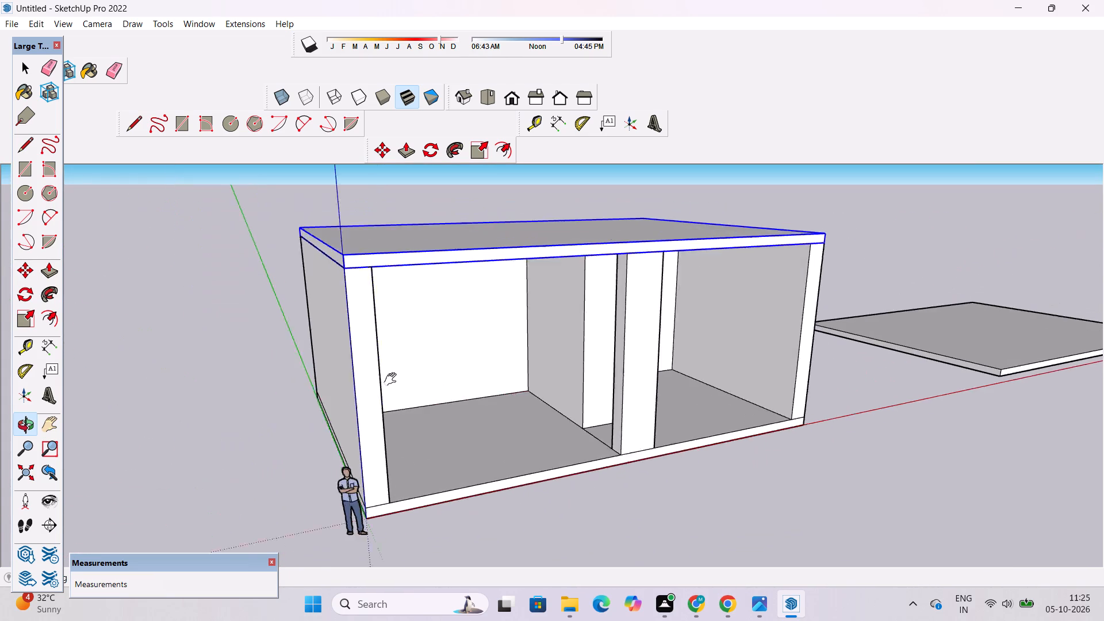
drag(393, 379, 401, 382)
drag(391, 400, 580, 428)
drag(581, 428, 409, 440)
drag(531, 398, 428, 402)
shift+drag(454, 370, 439, 410)
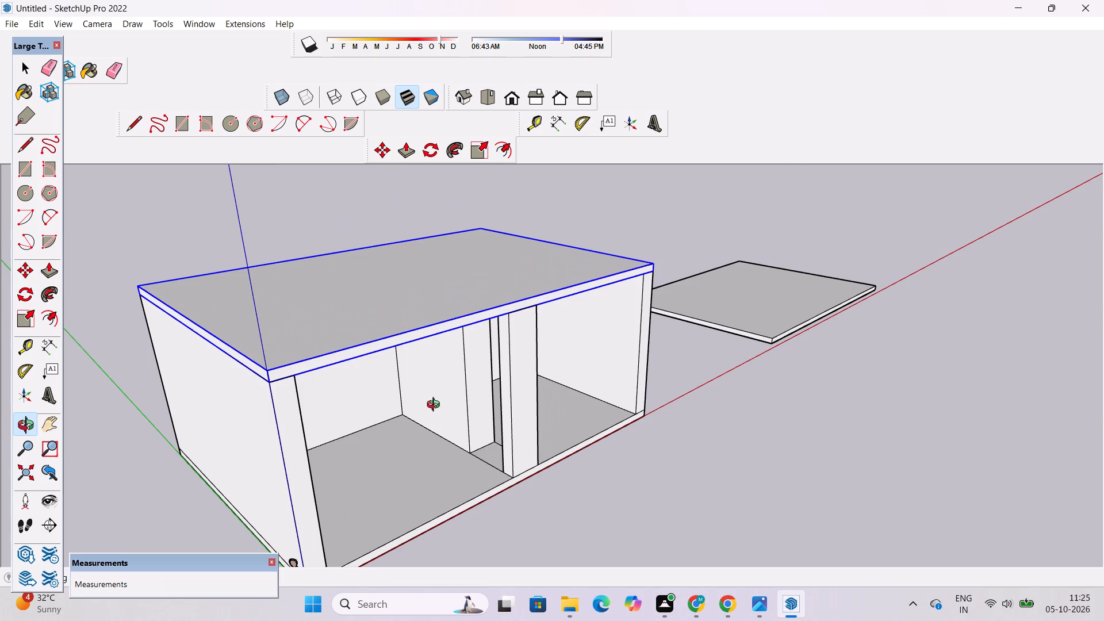
scroll(434, 402, down, 3)
drag(438, 412, 429, 336)
shift+drag(429, 335, 446, 343)
shift+drag(446, 346, 446, 421)
Explode the roof slab group on top of the walls and clear the selection.
key(space)
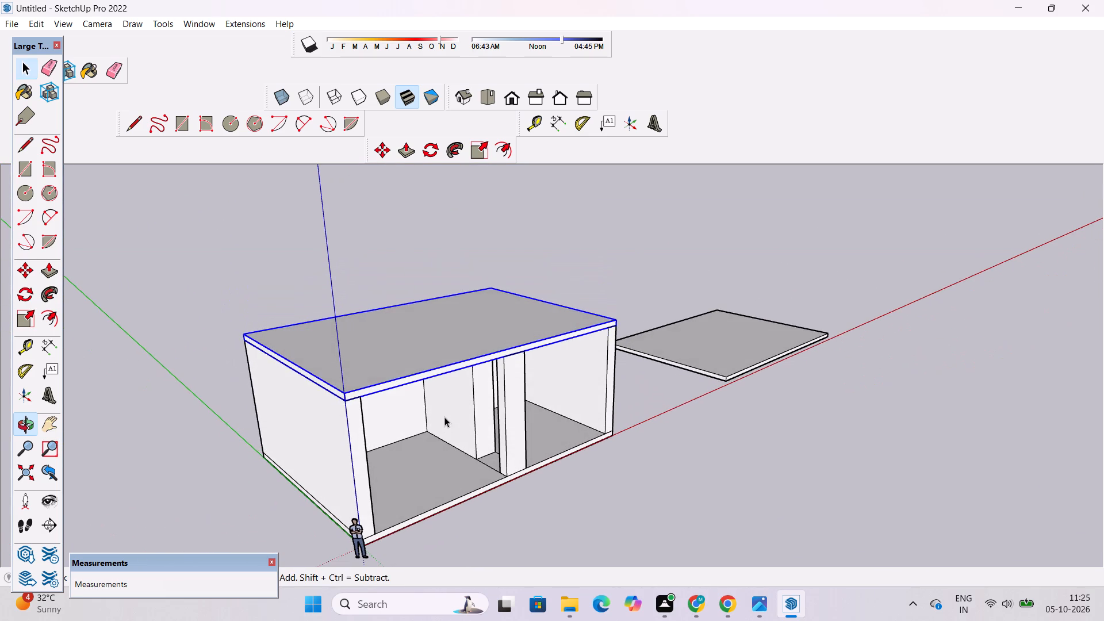
right_click(458, 346)
click(506, 189)
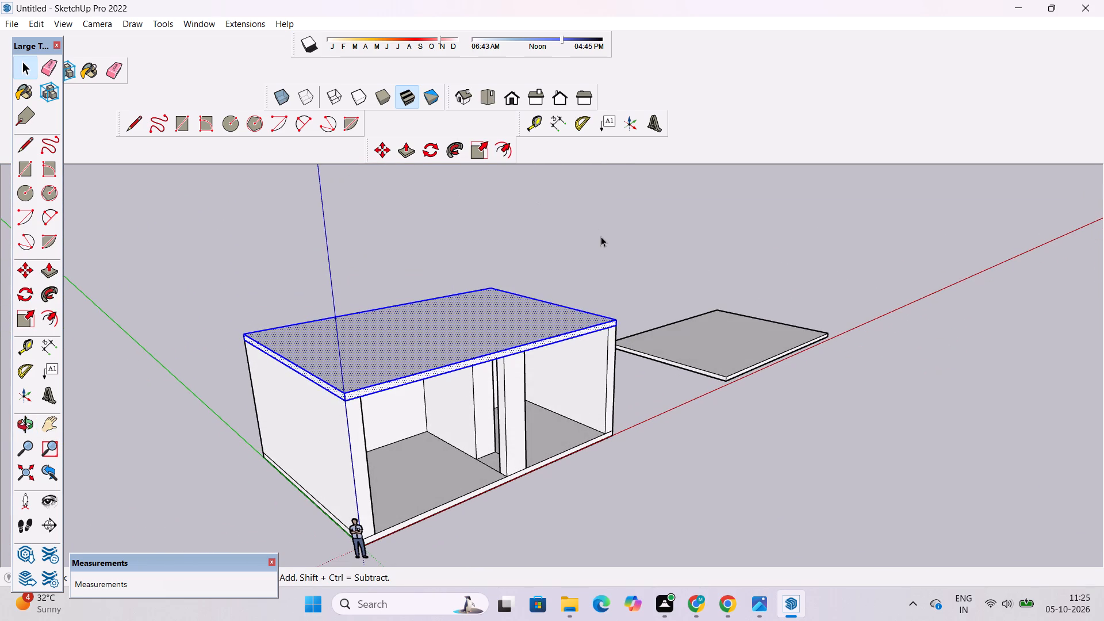
click(601, 238)
Examine the roofed block's open front and the separate slab alongside it.
key(o)
scroll(549, 361, up, 3)
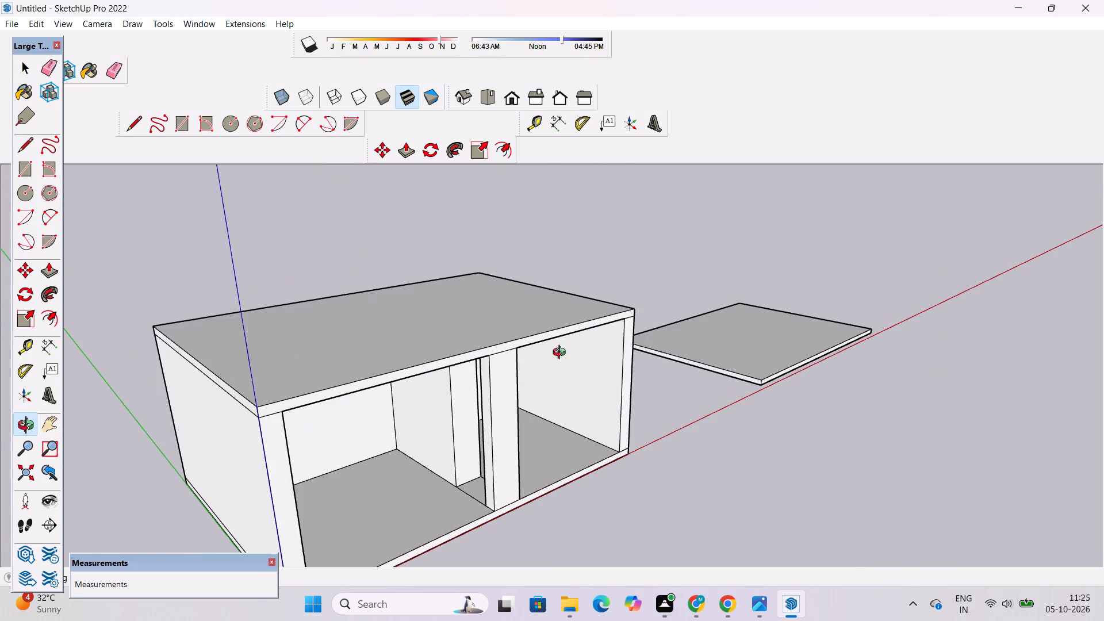
drag(641, 323, 516, 344)
scroll(509, 346, down, 2)
shift+drag(512, 343, 501, 363)
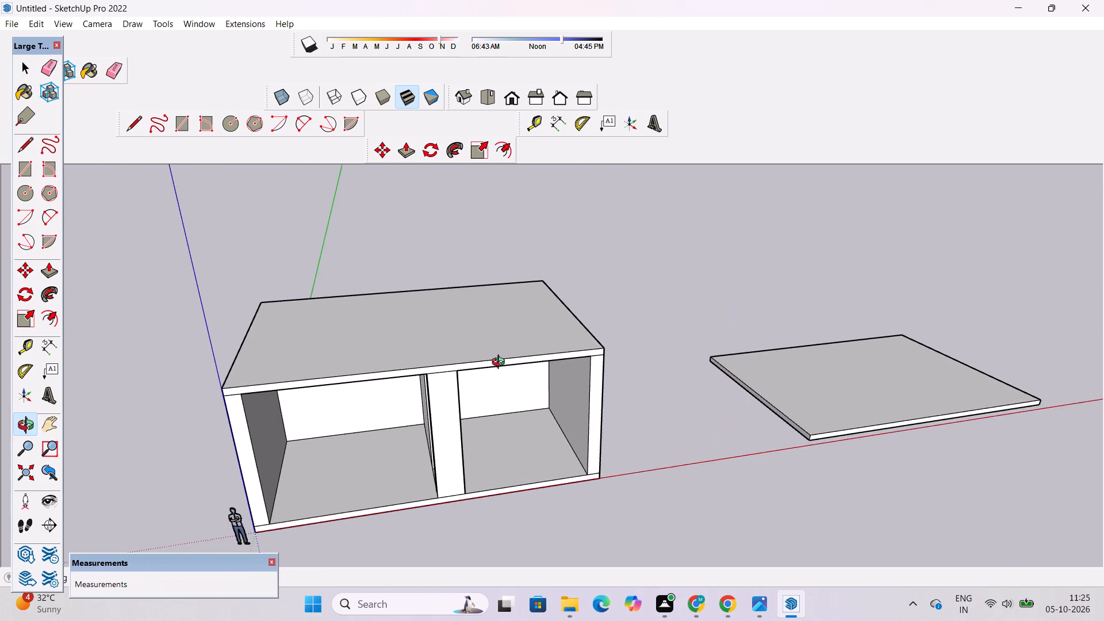
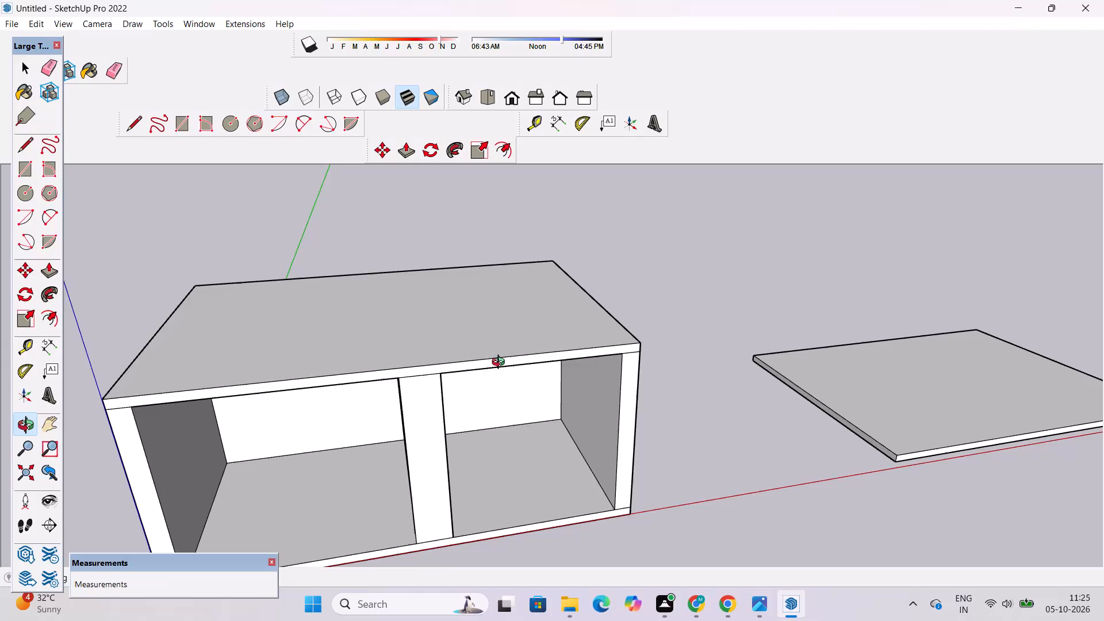
Examine the roofed block and the separate slab beside it from the front and from above.
scroll(501, 363, down, 3)
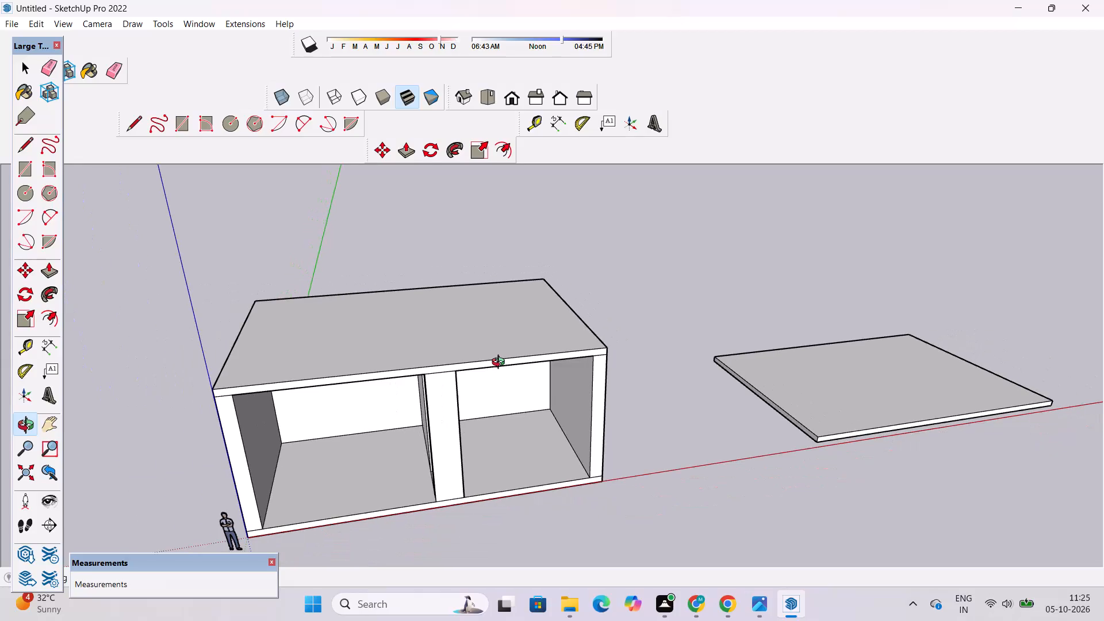
scroll(500, 362, down, 2)
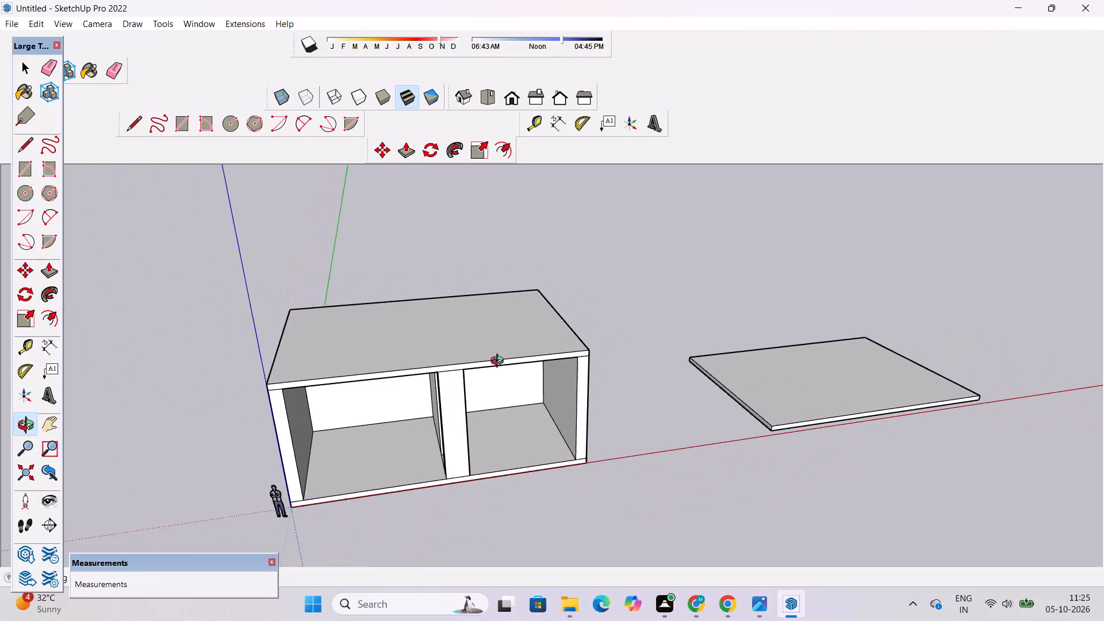
scroll(500, 362, down, 1)
scroll(494, 370, up, 3)
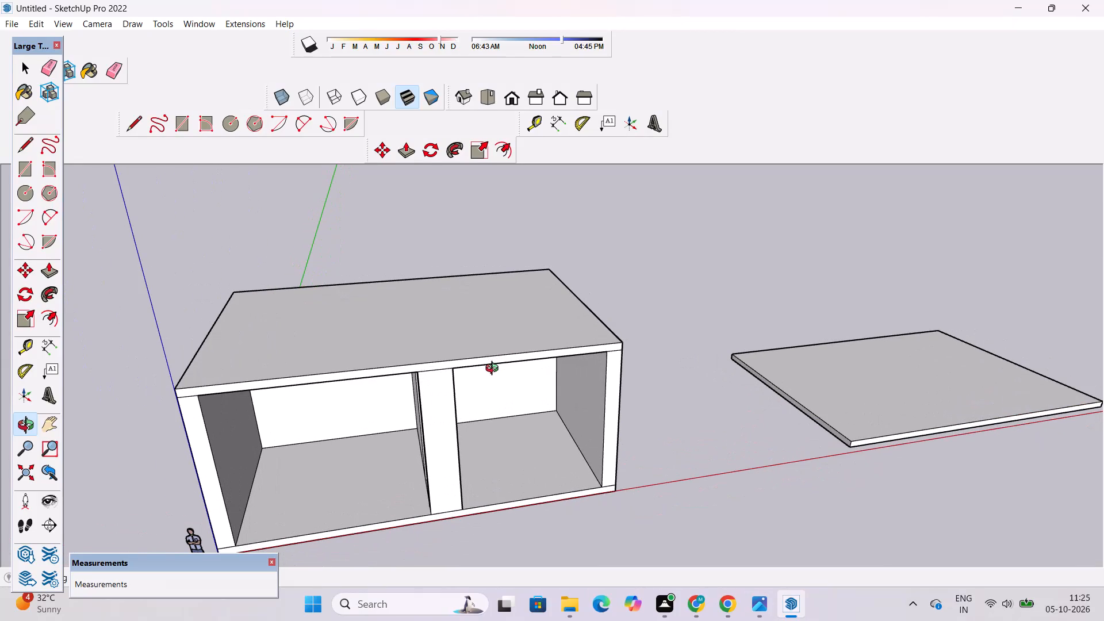
scroll(491, 372, down, 4)
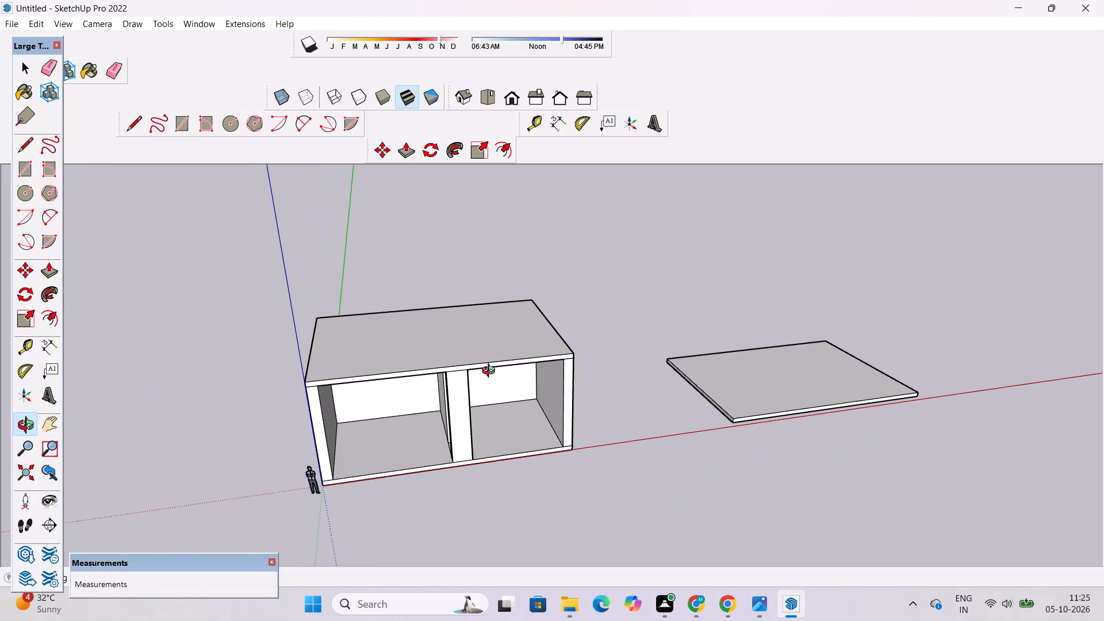
scroll(491, 372, up, 1)
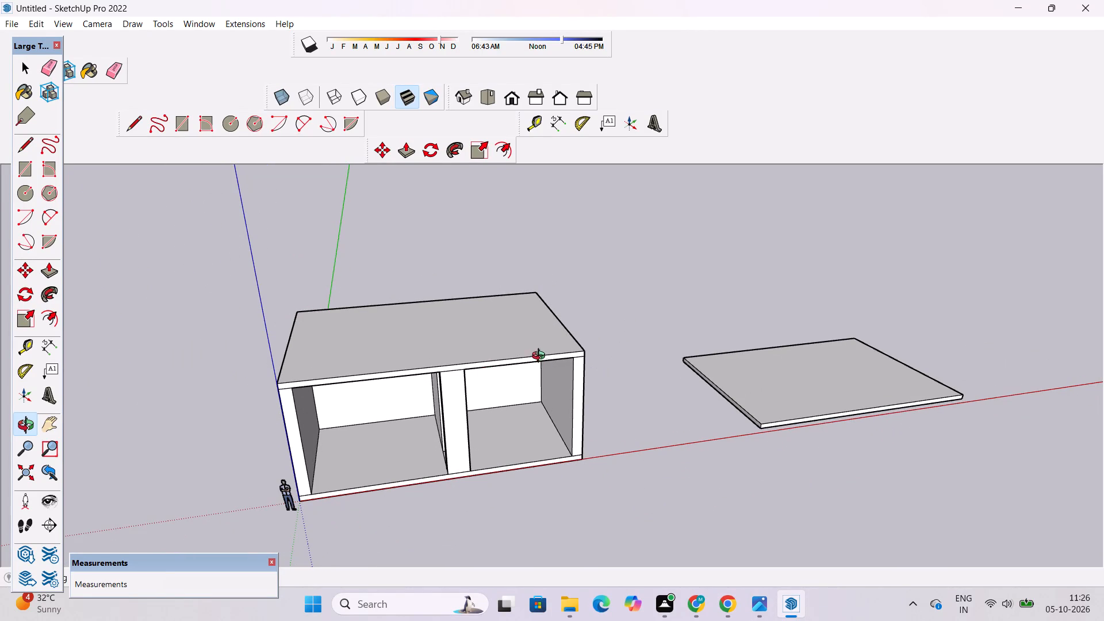
drag(542, 355, 551, 384)
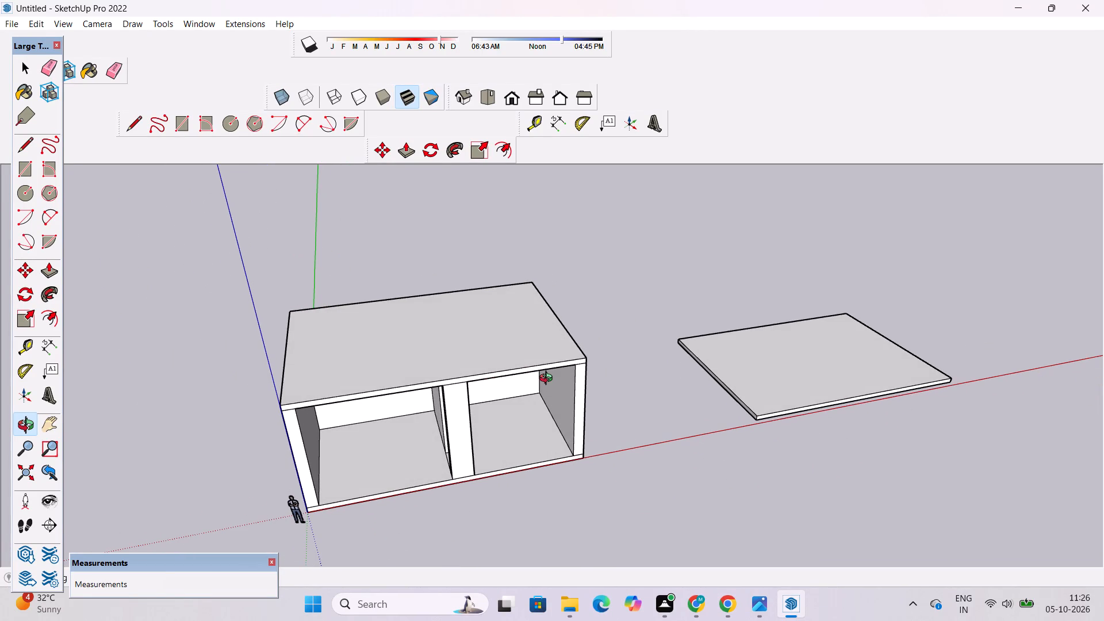
scroll(549, 379, down, 3)
shift+drag(524, 393, 601, 373)
drag(604, 381, 608, 475)
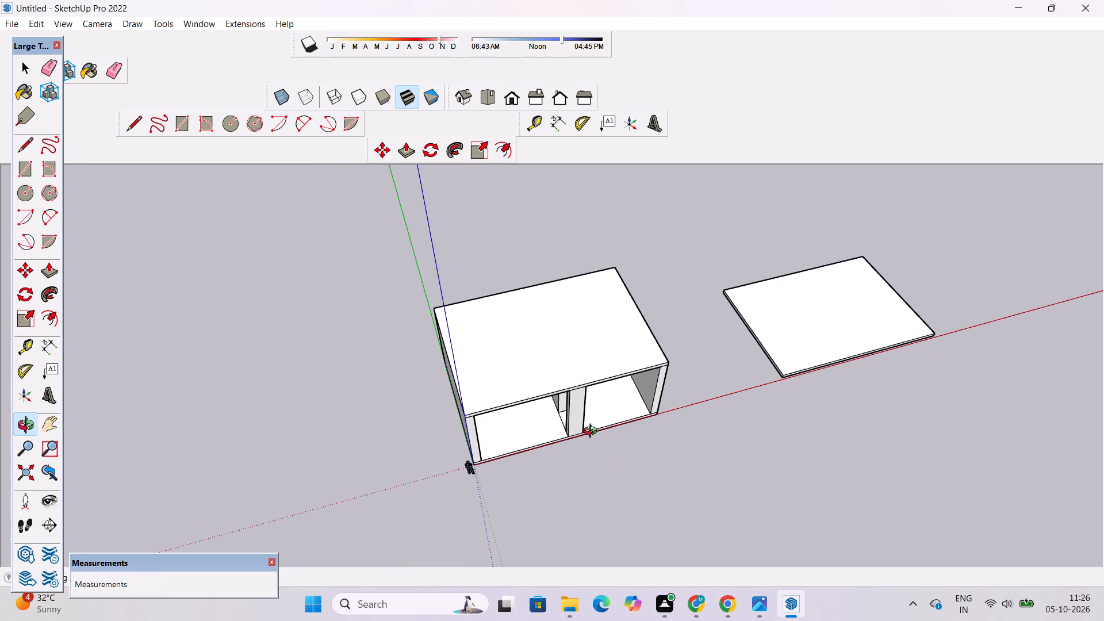
scroll(578, 397, up, 2)
shift+drag(578, 397, 572, 434)
drag(570, 456, 563, 415)
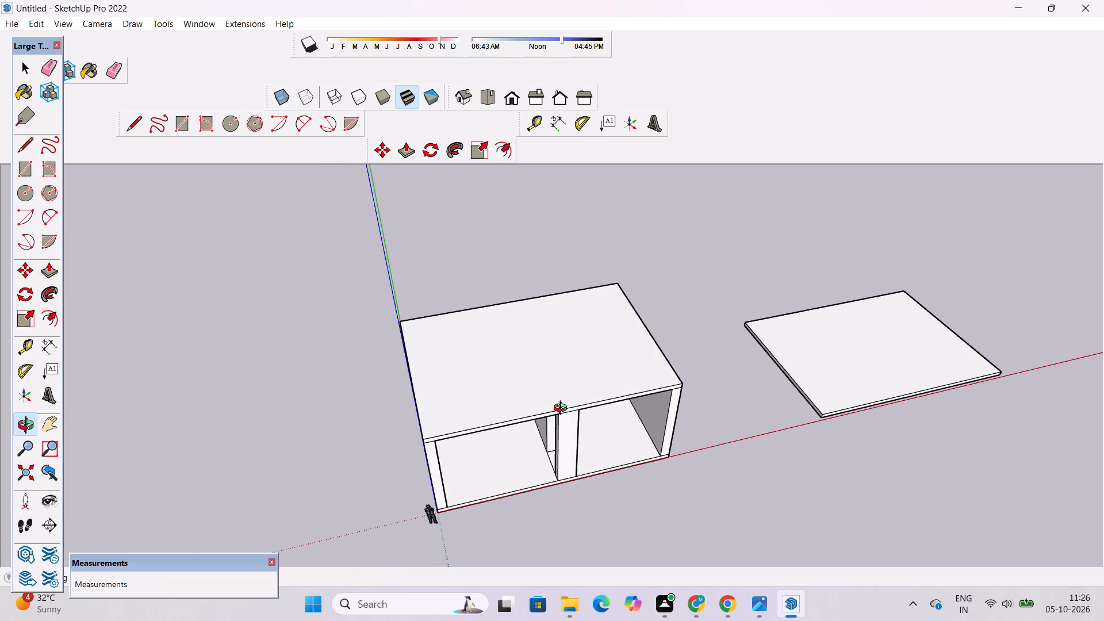
shift+drag(565, 404, 567, 424)
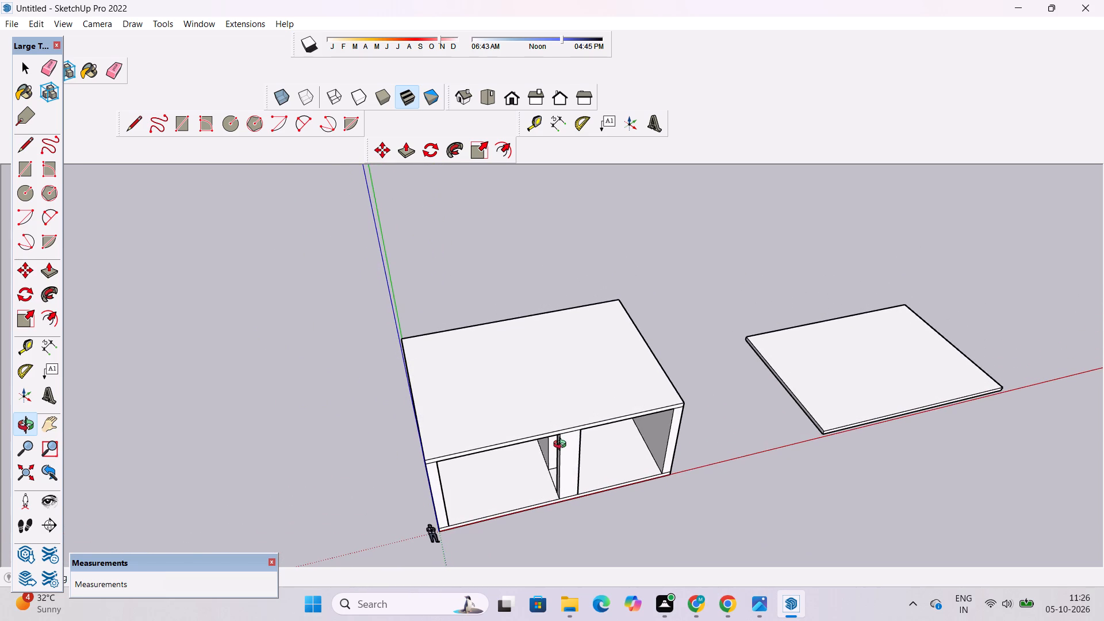
drag(562, 446, 562, 418)
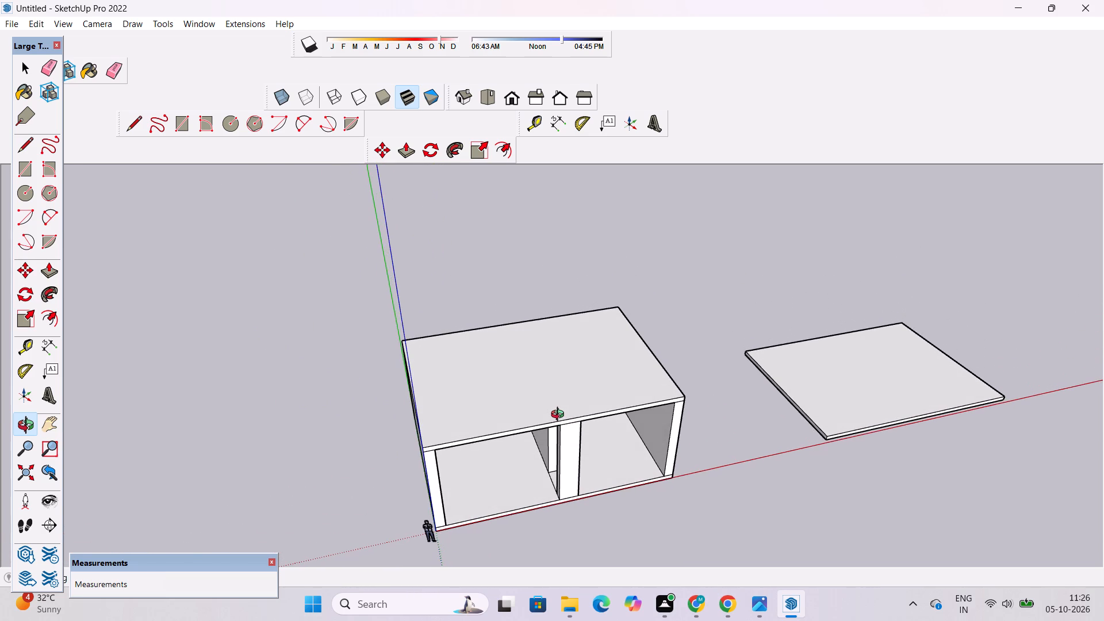
scroll(506, 241, down, 2)
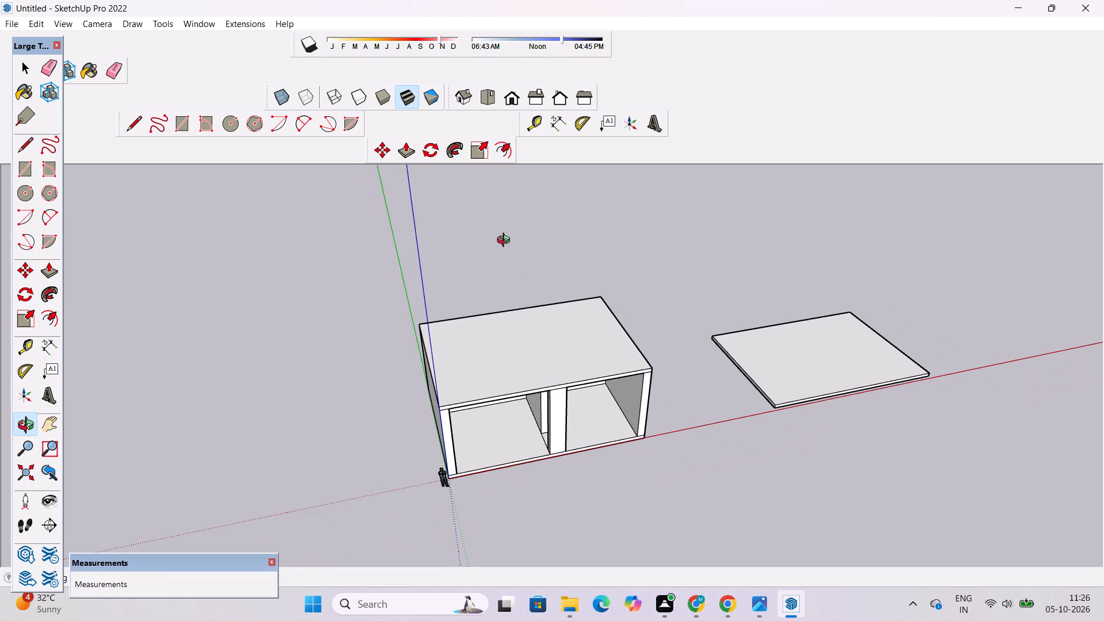
shift+drag(516, 235, 491, 251)
shift+drag(487, 260, 486, 248)
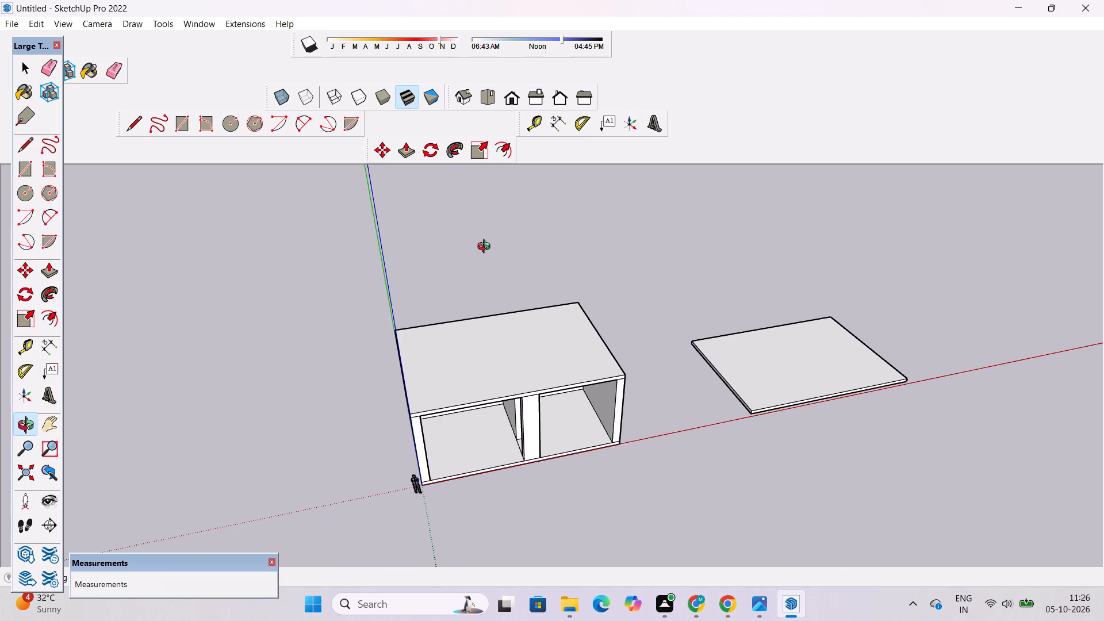
drag(555, 343, 543, 299)
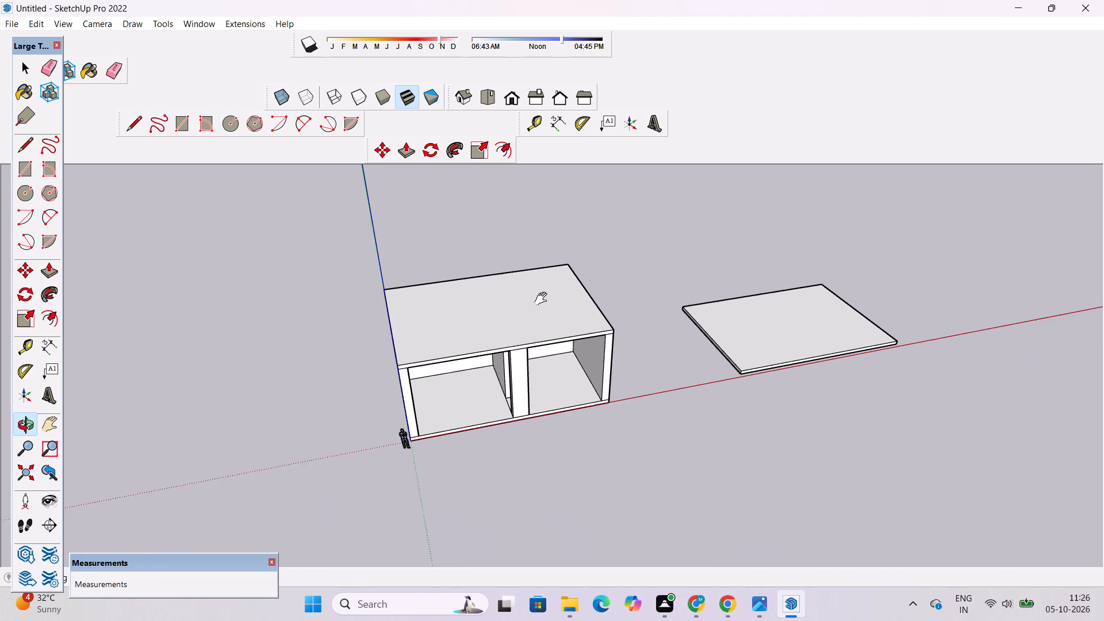
drag(543, 299, 542, 296)
drag(499, 329, 526, 320)
scroll(513, 301, up, 2)
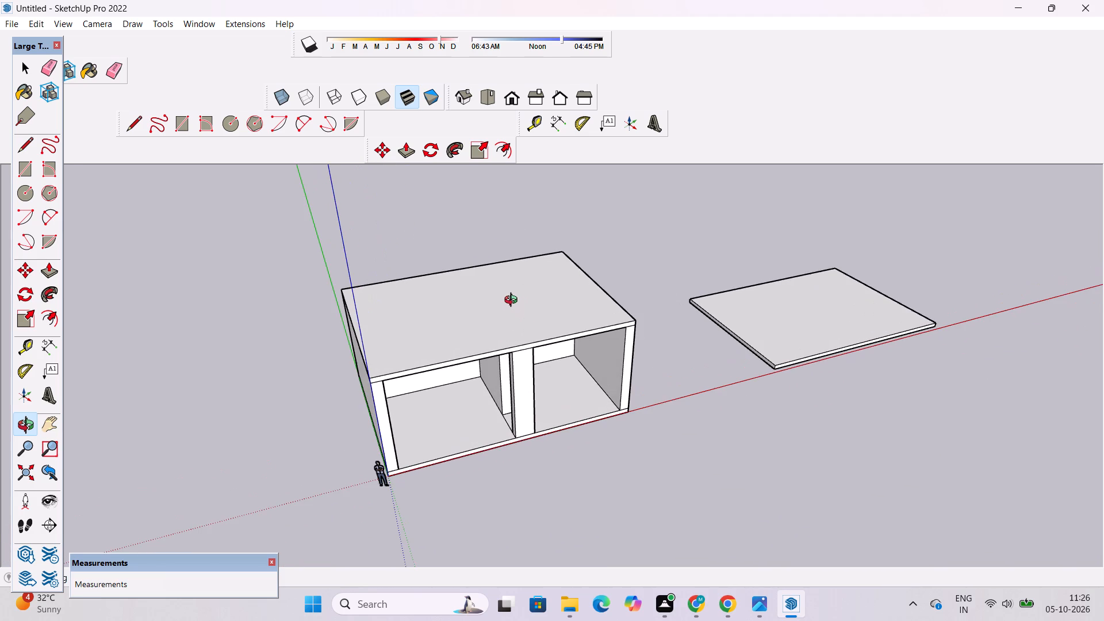
shift+drag(511, 296, 501, 320)
scroll(507, 352, up, 5)
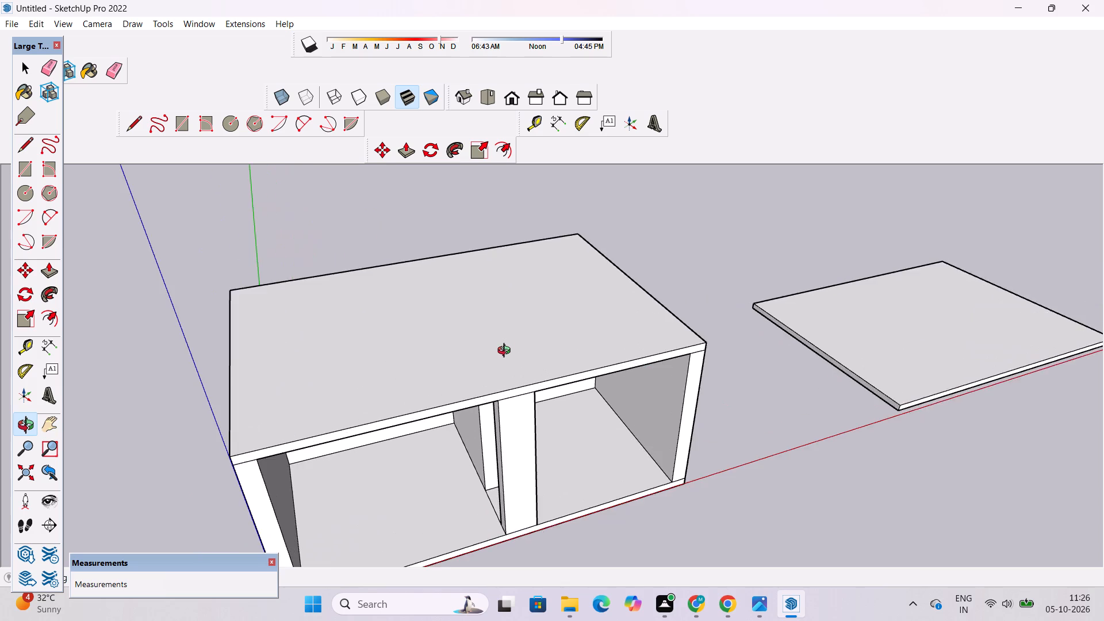
Examine the block's open front, interior, middle partition and front column beneath the roof from low and angled viewpoints.
drag(503, 379, 567, 179)
shift+drag(574, 284, 580, 227)
drag(581, 241, 553, 276)
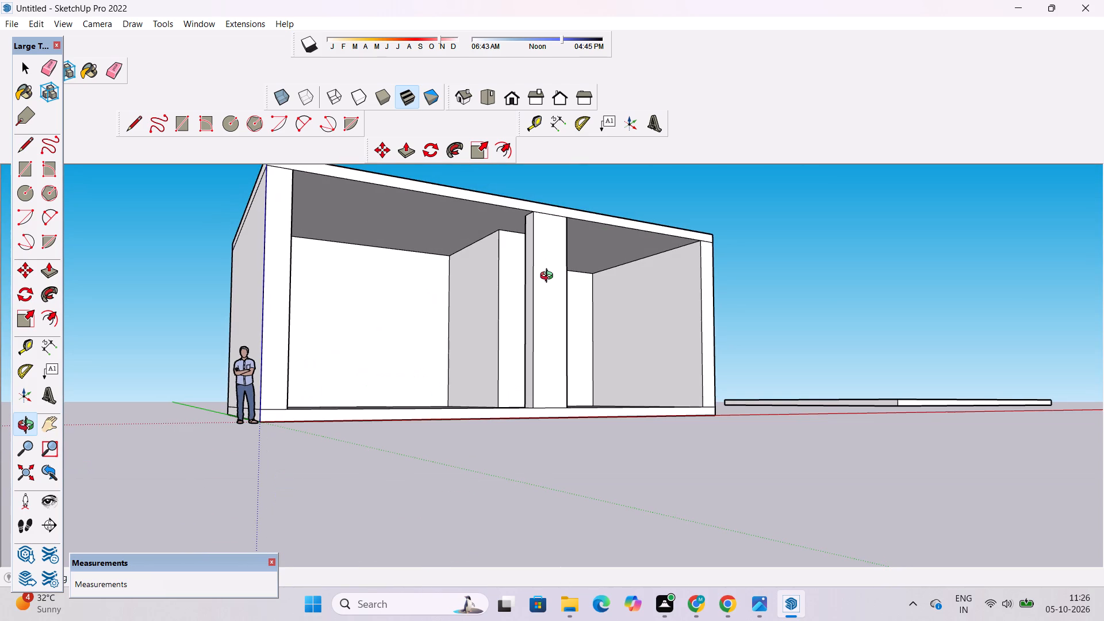
scroll(549, 302, down, 2)
drag(565, 293, 479, 385)
scroll(491, 370, up, 2)
shift+drag(527, 351, 435, 330)
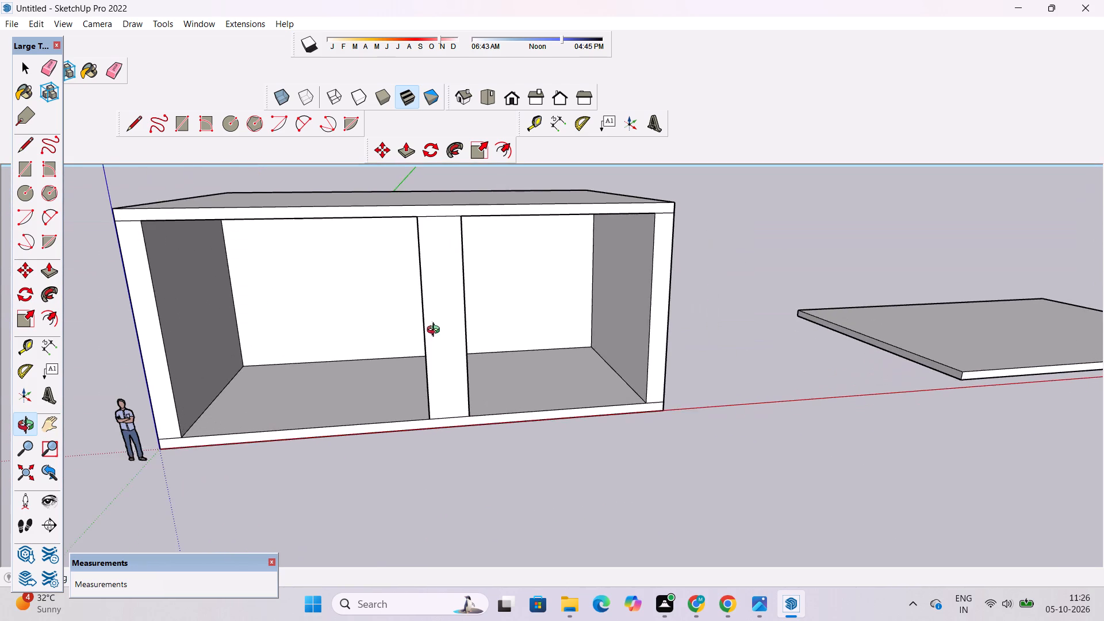
drag(526, 347, 504, 353)
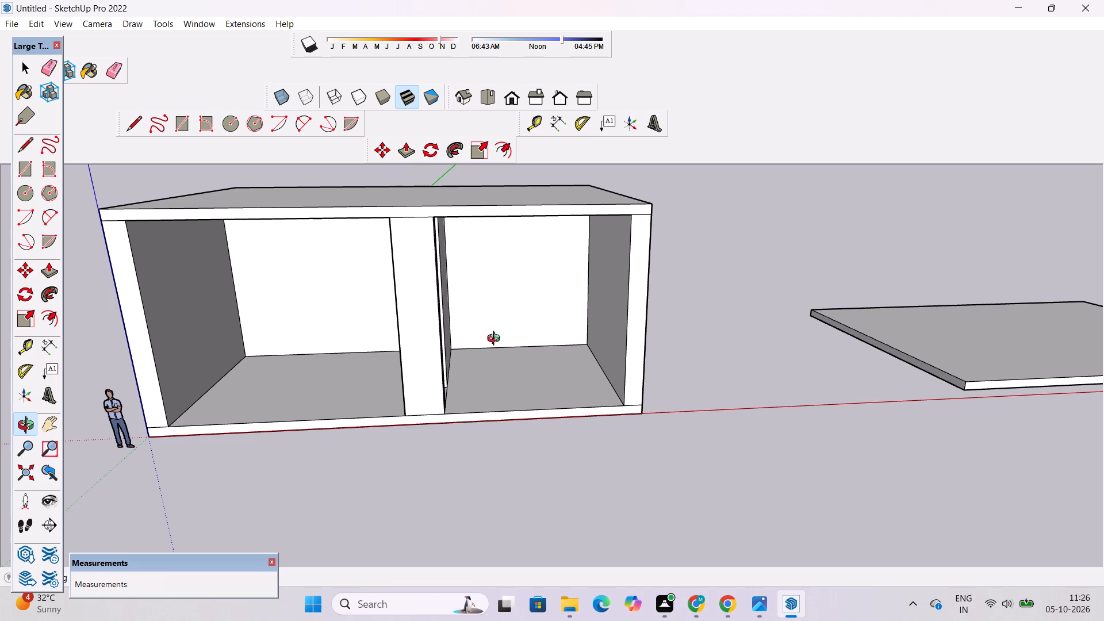
scroll(496, 340, down, 2)
shift+drag(503, 328, 501, 337)
drag(501, 337, 505, 369)
scroll(476, 364, up, 2)
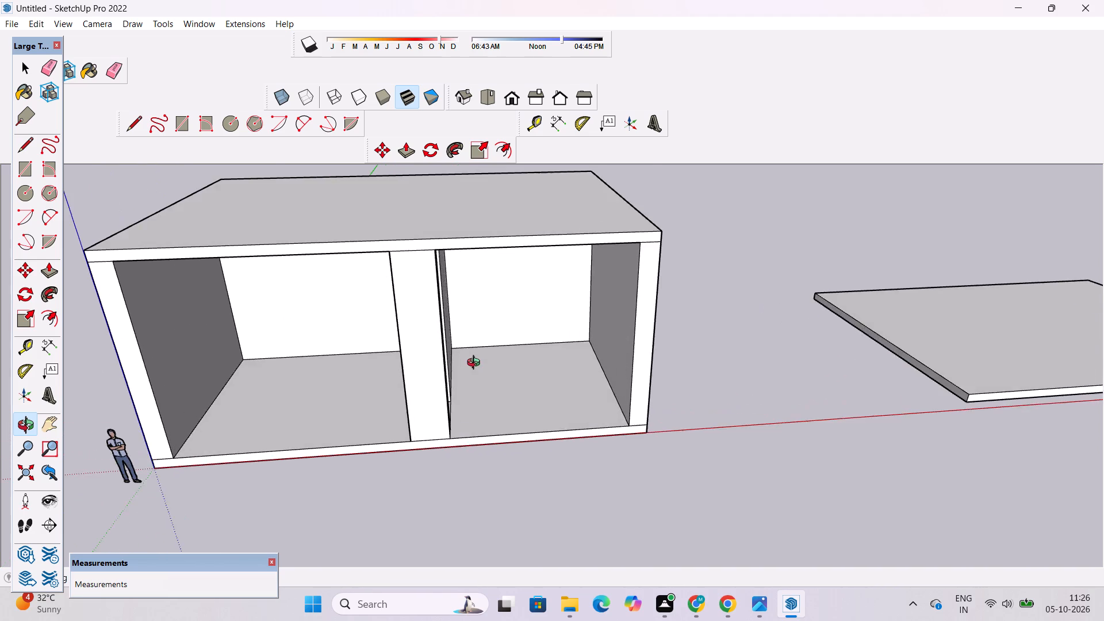
shift+drag(476, 364, 517, 341)
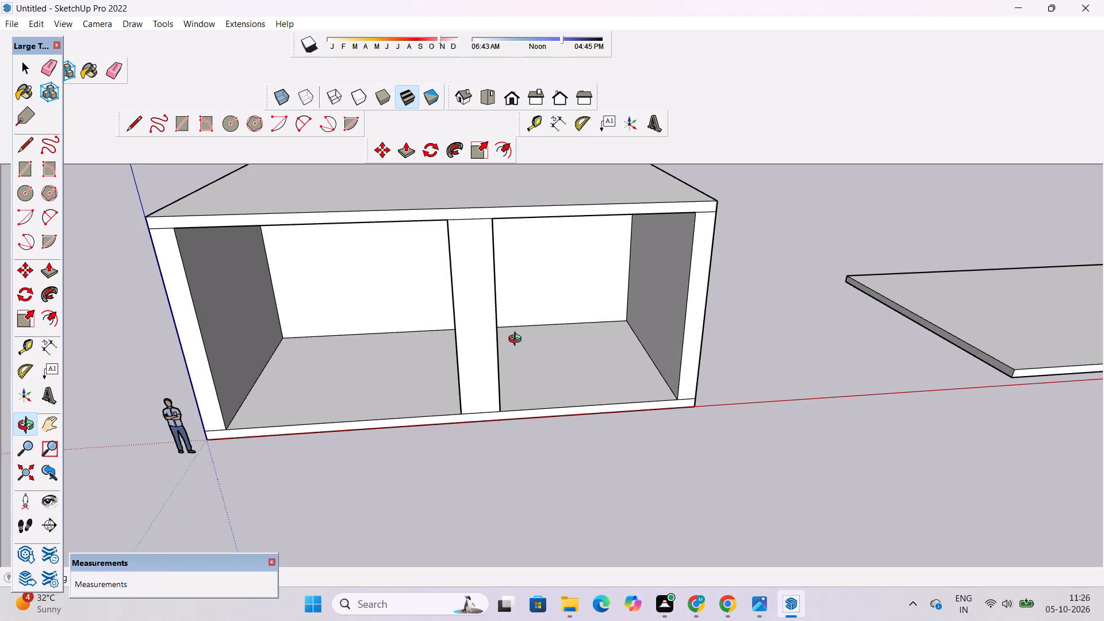
scroll(517, 340, down, 4)
drag(539, 334, 548, 390)
scroll(494, 375, up, 2)
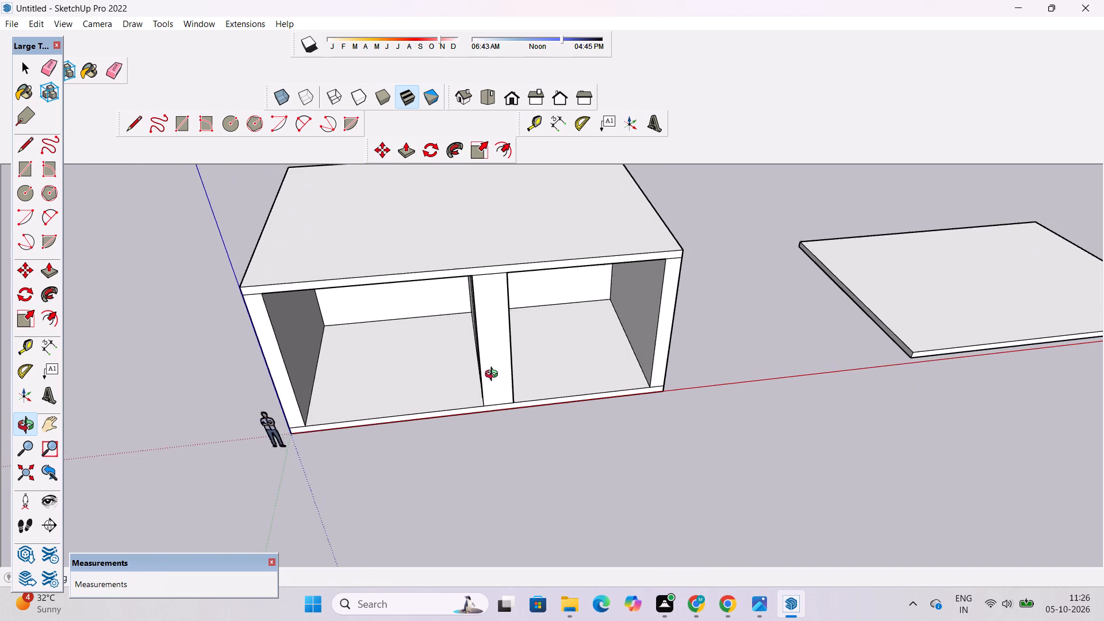
shift+drag(482, 379, 550, 342)
drag(534, 360, 661, 271)
scroll(579, 279, down, 4)
shift+drag(579, 280, 579, 353)
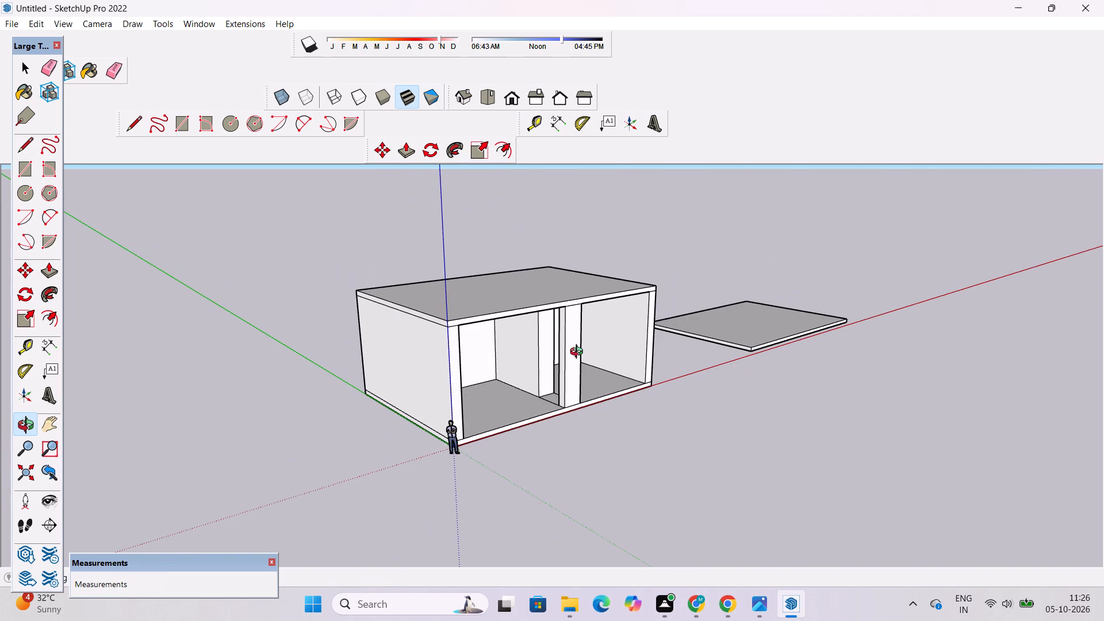
scroll(579, 353, up, 5)
scroll(579, 353, down, 6)
scroll(579, 353, up, 4)
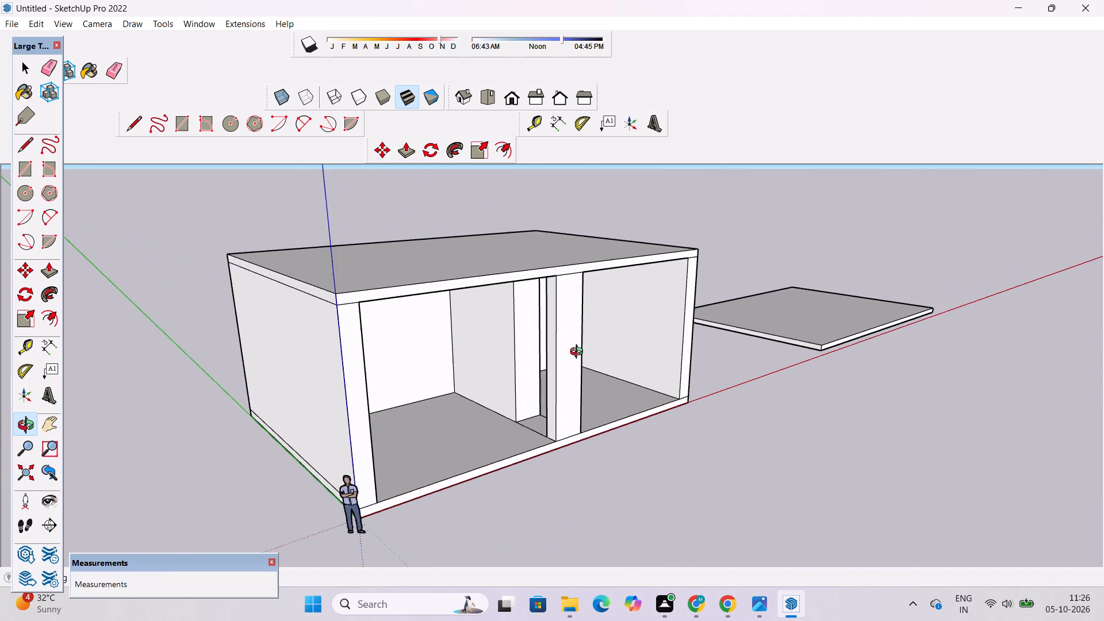
scroll(579, 353, up, 2)
drag(599, 375, 542, 375)
shift+drag(540, 375, 527, 346)
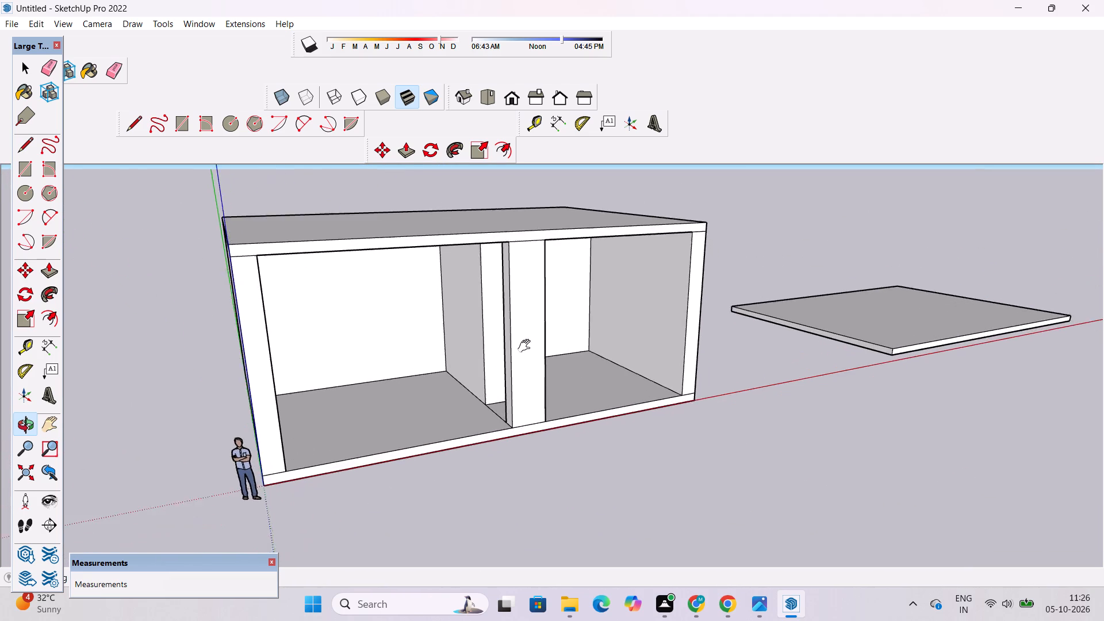
shift+drag(527, 346, 526, 346)
drag(540, 338, 501, 505)
scroll(519, 461, up, 2)
shift+drag(521, 446, 502, 481)
drag(498, 485, 509, 454)
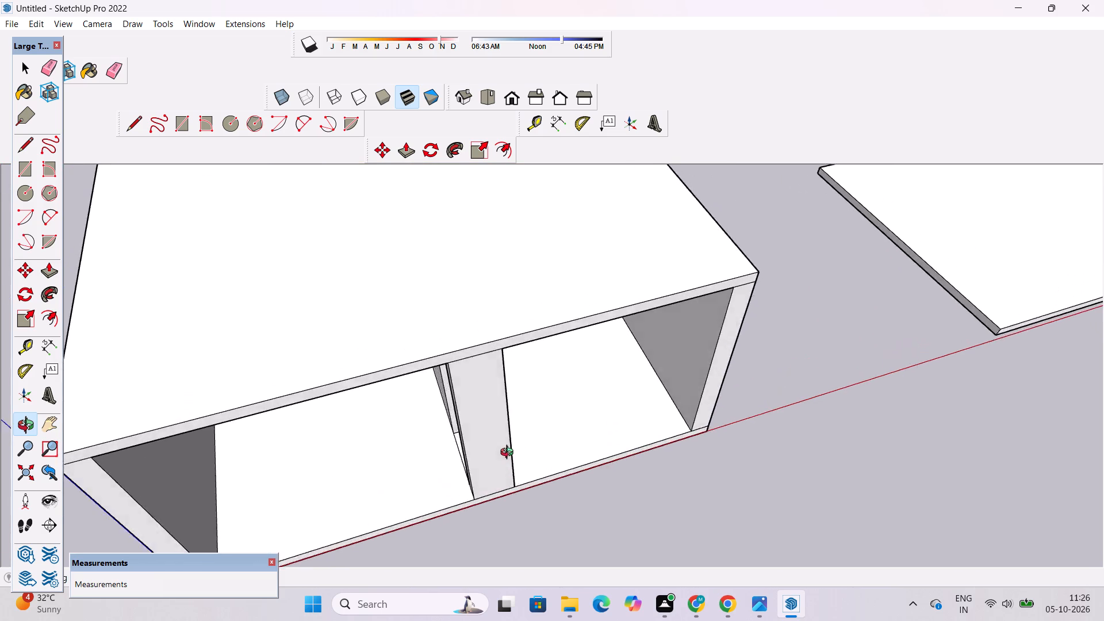
drag(509, 454, 551, 335)
scroll(496, 385, down, 3)
scroll(488, 400, up, 4)
drag(448, 412, 705, 353)
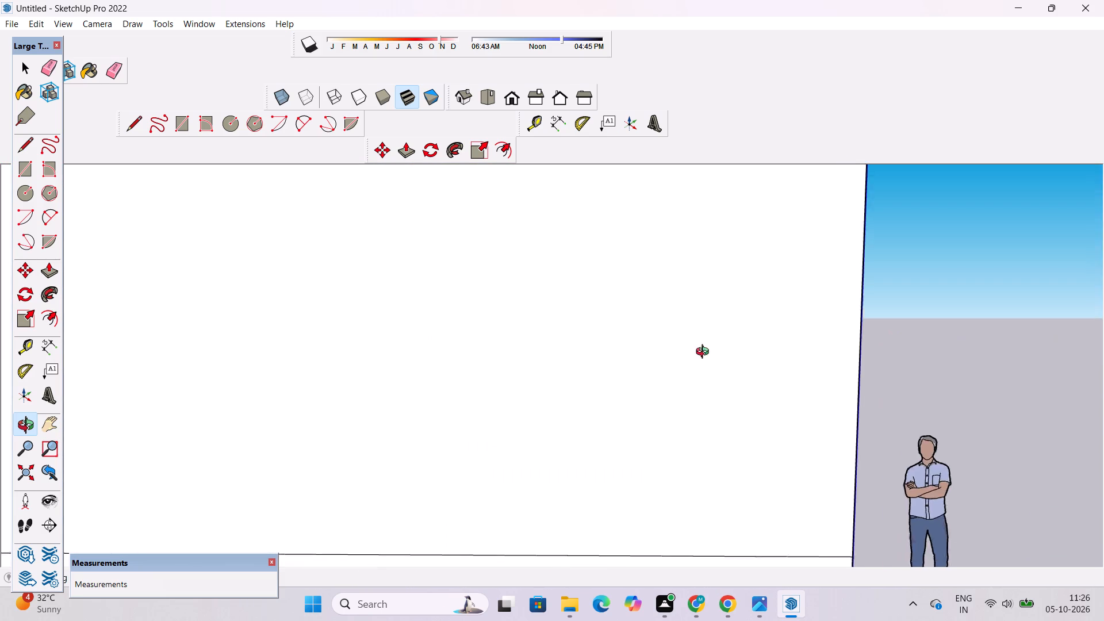
drag(705, 353, 520, 372)
shift+scroll(546, 349, down, 4)
shift+drag(749, 321, 469, 344)
drag(464, 347, 592, 347)
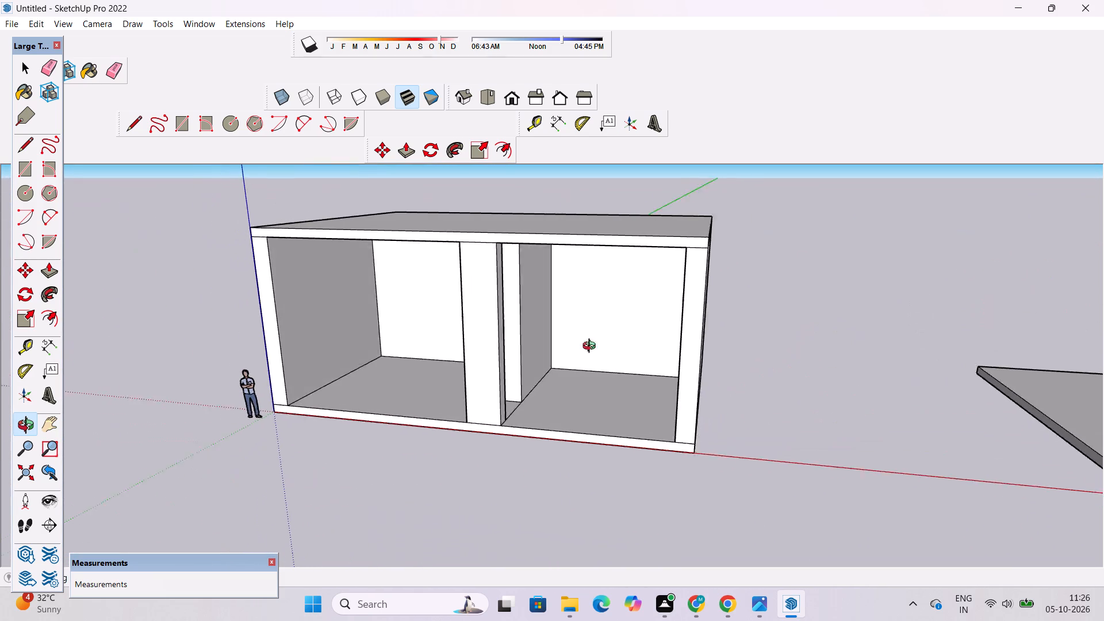
drag(592, 347, 549, 271)
scroll(549, 260, down, 5)
drag(549, 285, 555, 366)
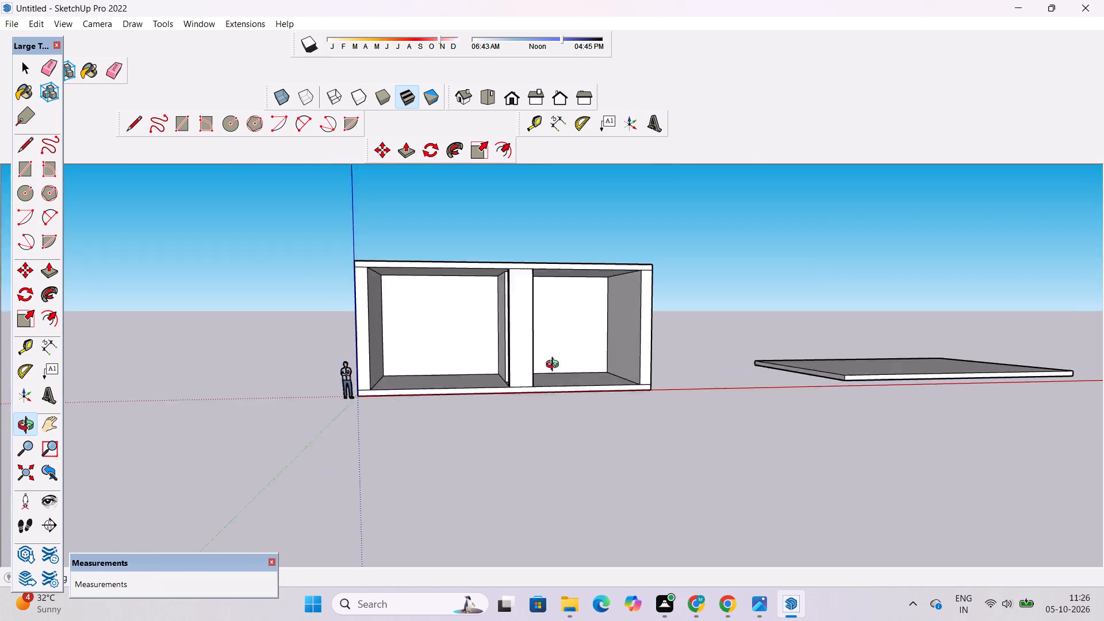
Examine the roof's top surface and front edge from steeply above, alongside the separate slab.
drag(555, 366, 555, 404)
scroll(557, 362, down, 5)
shift+drag(558, 360, 558, 402)
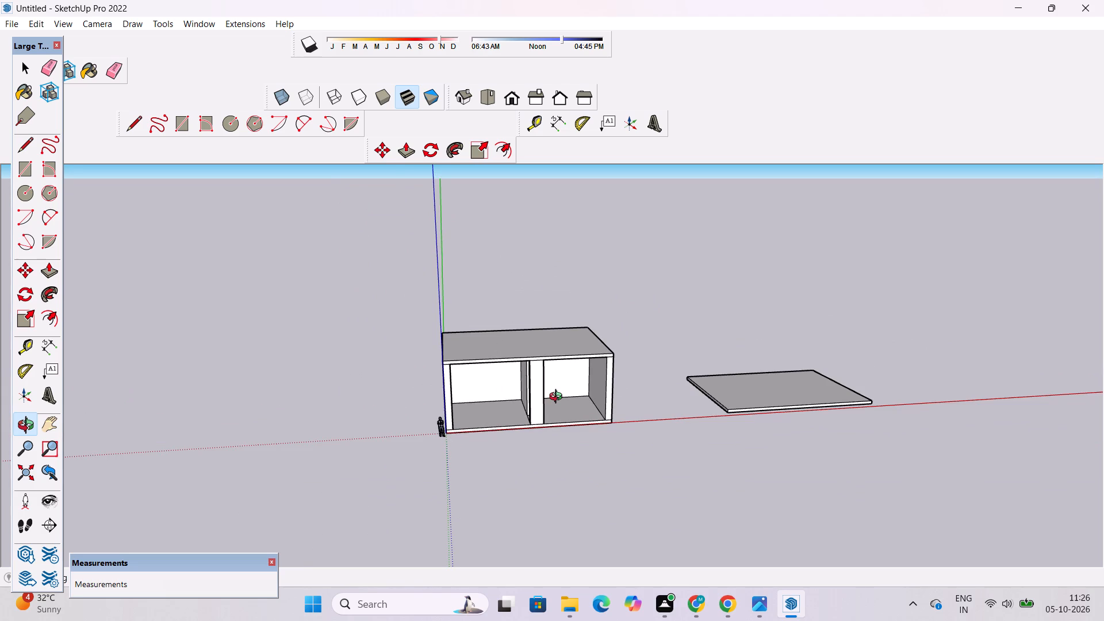
drag(587, 369, 573, 439)
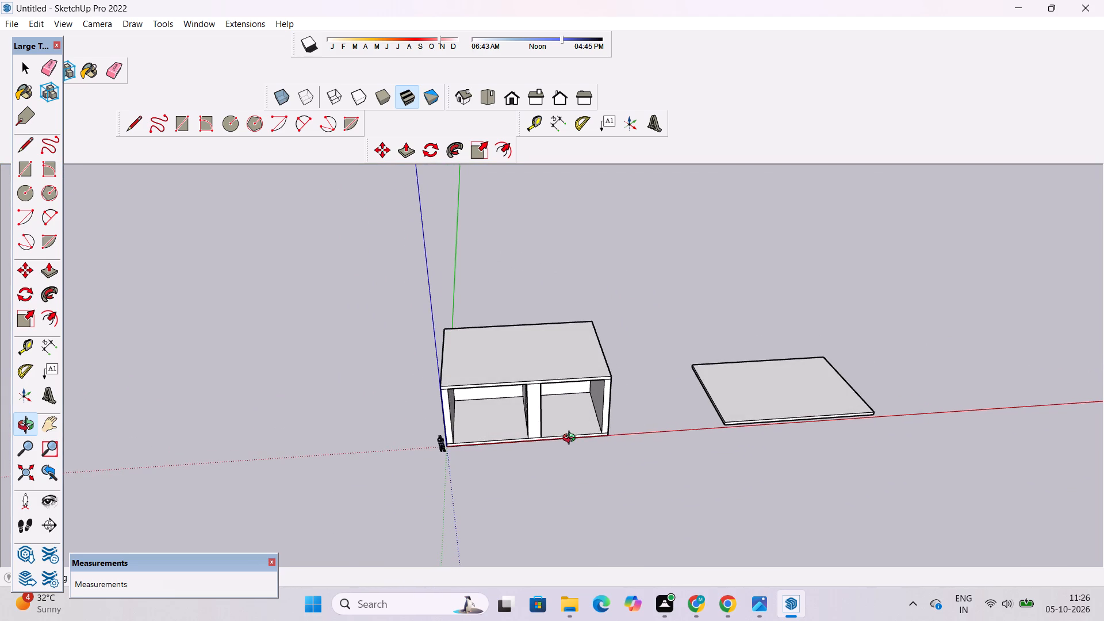
scroll(572, 439, up, 4)
scroll(572, 439, down, 3)
drag(601, 410, 580, 470)
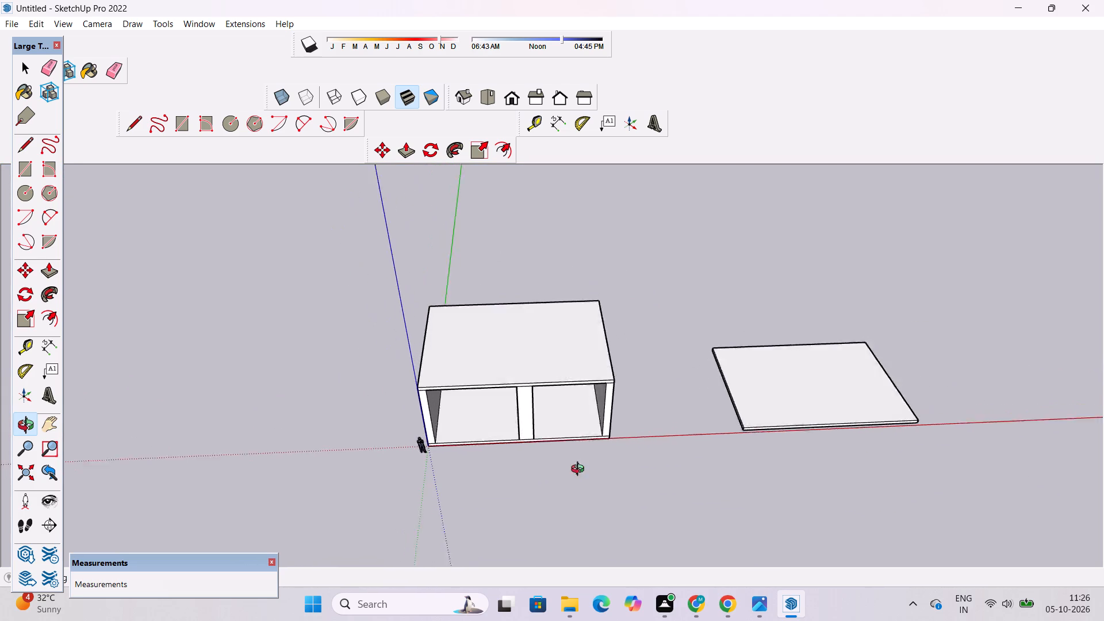
drag(580, 470, 568, 495)
scroll(504, 412, up, 3)
shift+drag(573, 331, 593, 387)
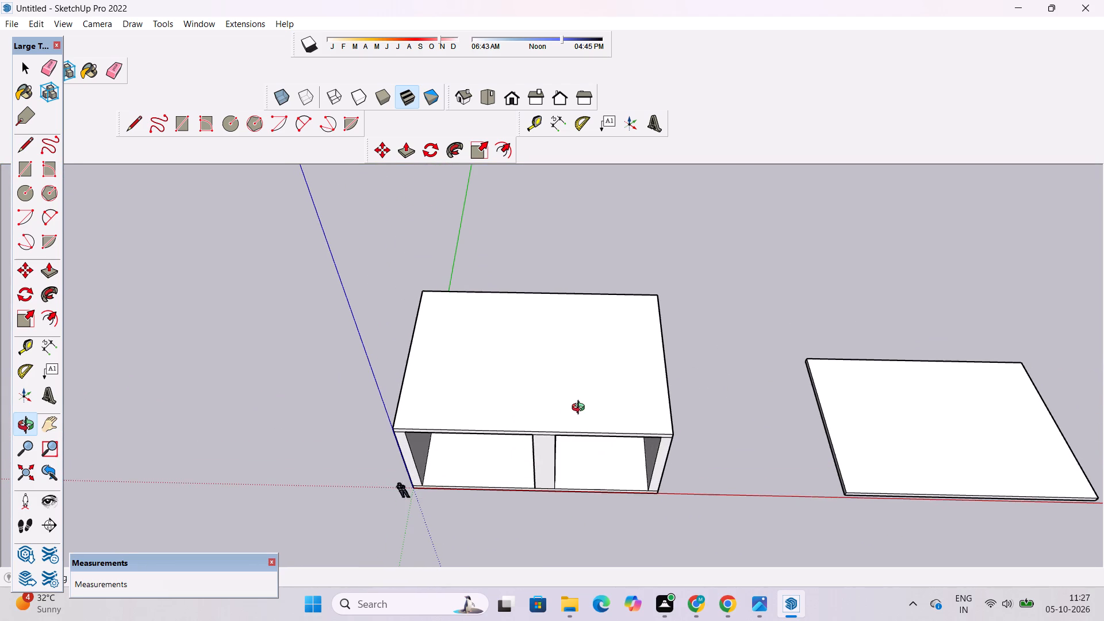
scroll(581, 409, up, 2)
shift+drag(565, 409, 618, 412)
scroll(619, 393, up, 6)
drag(619, 393, 624, 425)
scroll(615, 402, down, 5)
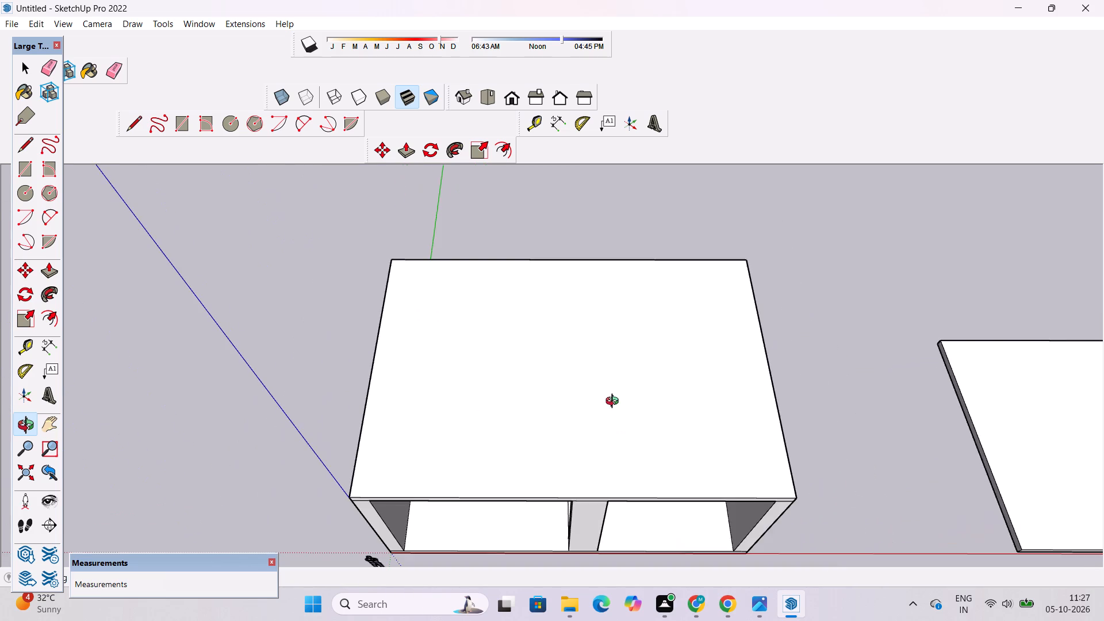
shift+drag(619, 400, 594, 390)
drag(594, 390, 578, 473)
scroll(575, 473, up, 2)
shift+drag(574, 471, 574, 425)
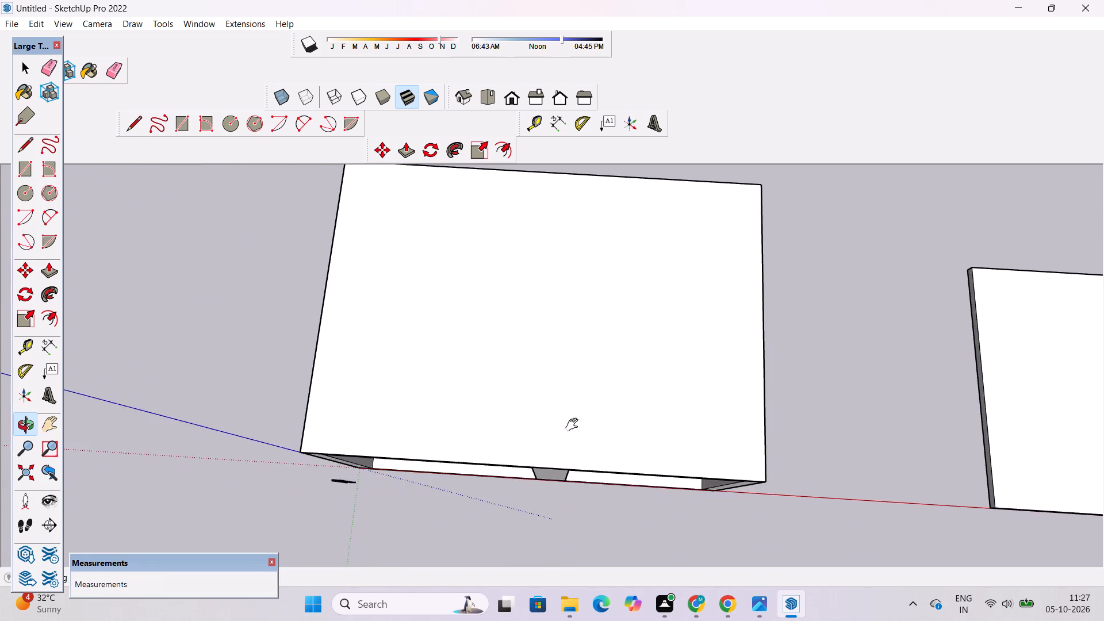
drag(574, 425, 582, 456)
scroll(582, 455, down, 5)
drag(562, 471, 620, 446)
drag(620, 446, 524, 406)
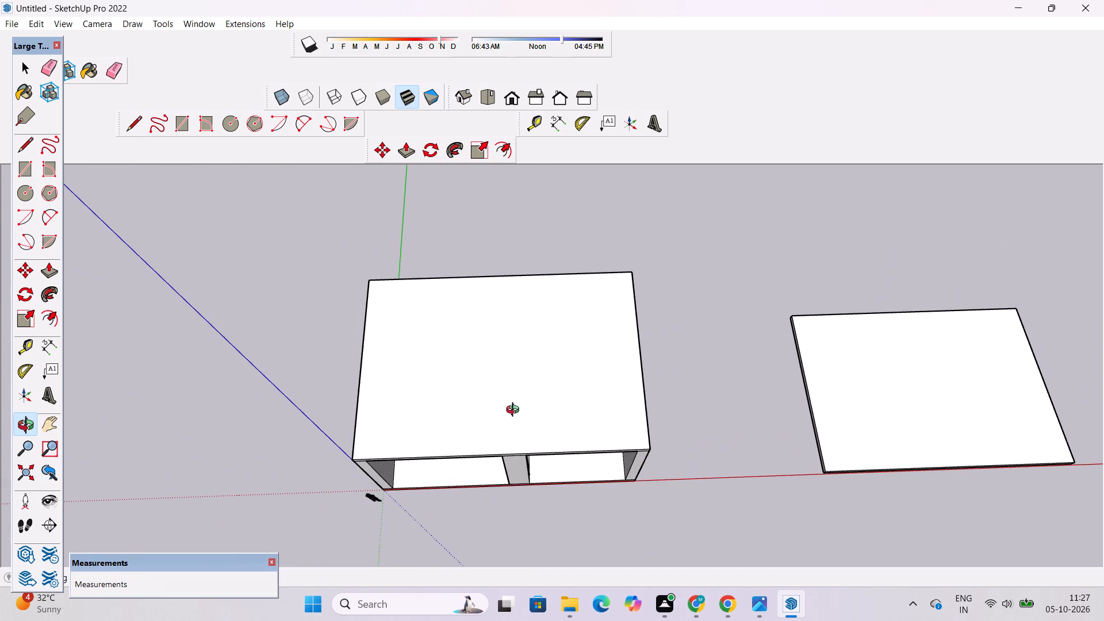
Place guide lines on the roof's top face, 2' inward from each of its two side edges.
key(t)
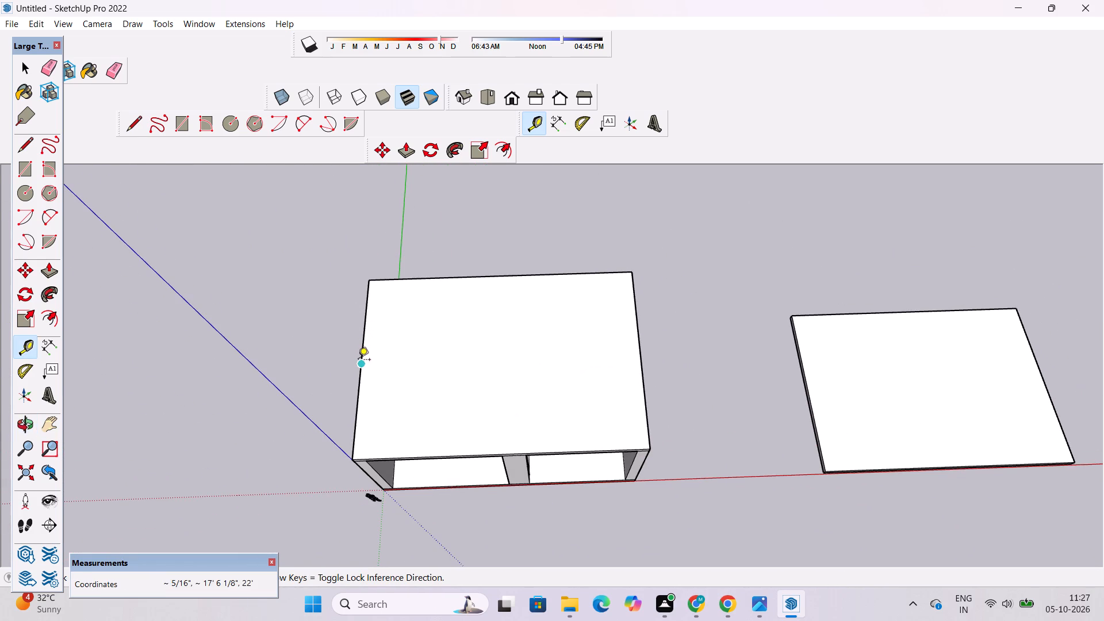
scroll(358, 362, up, 1)
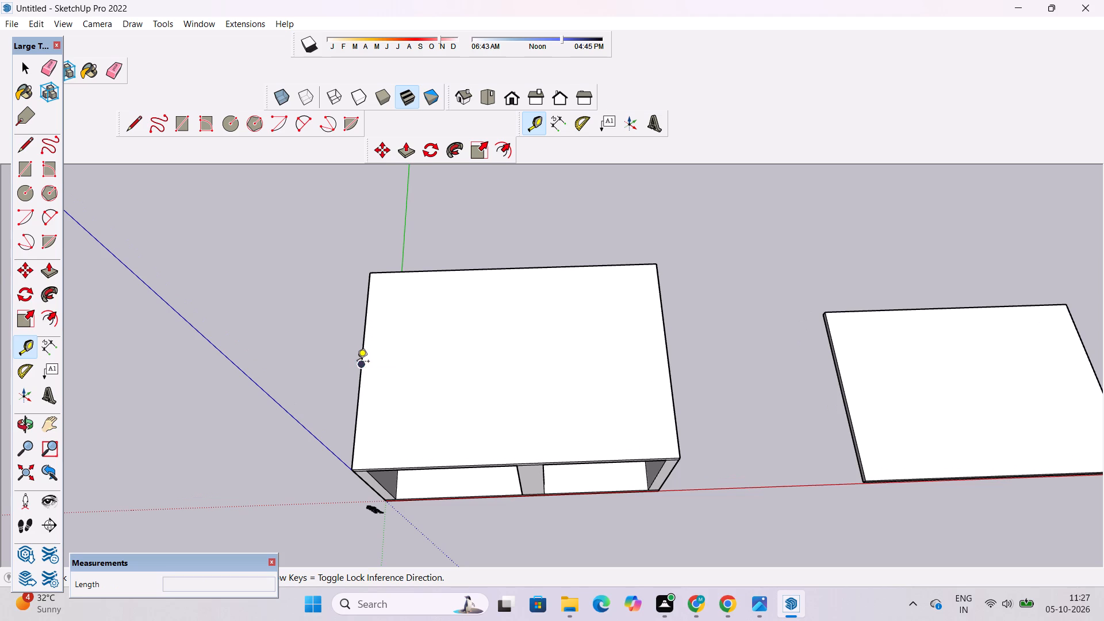
click(360, 366)
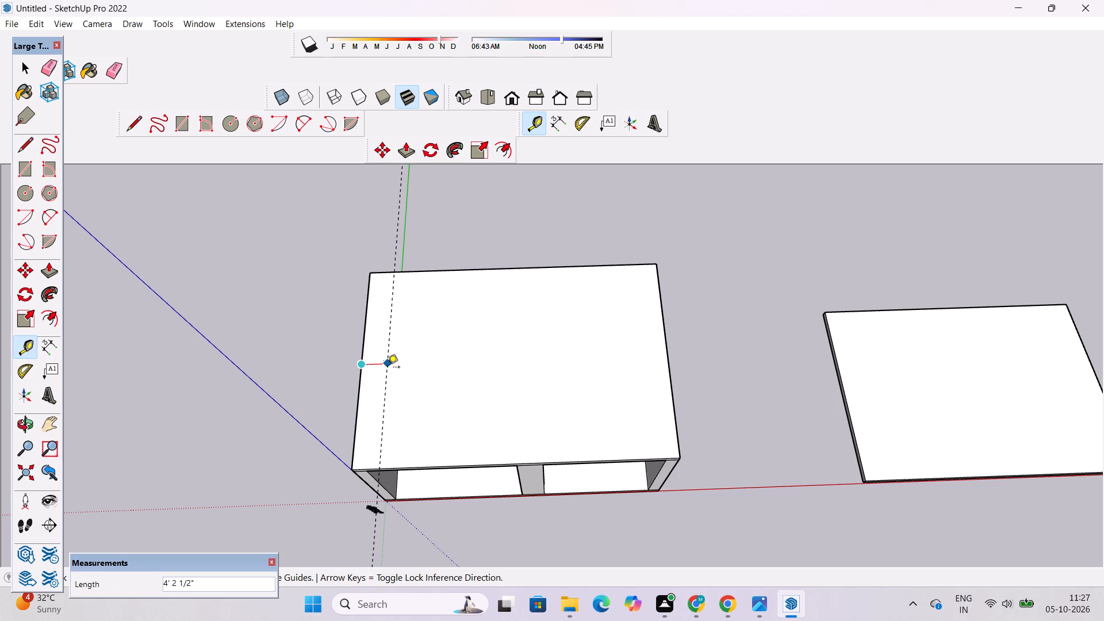
text(2')
key(Return)
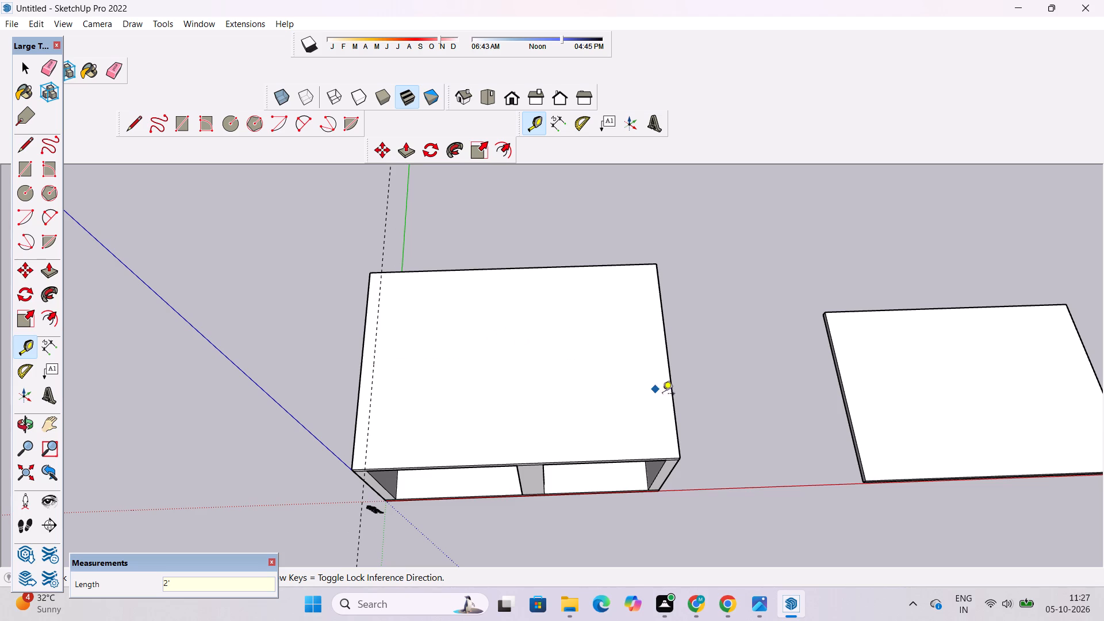
click(666, 356)
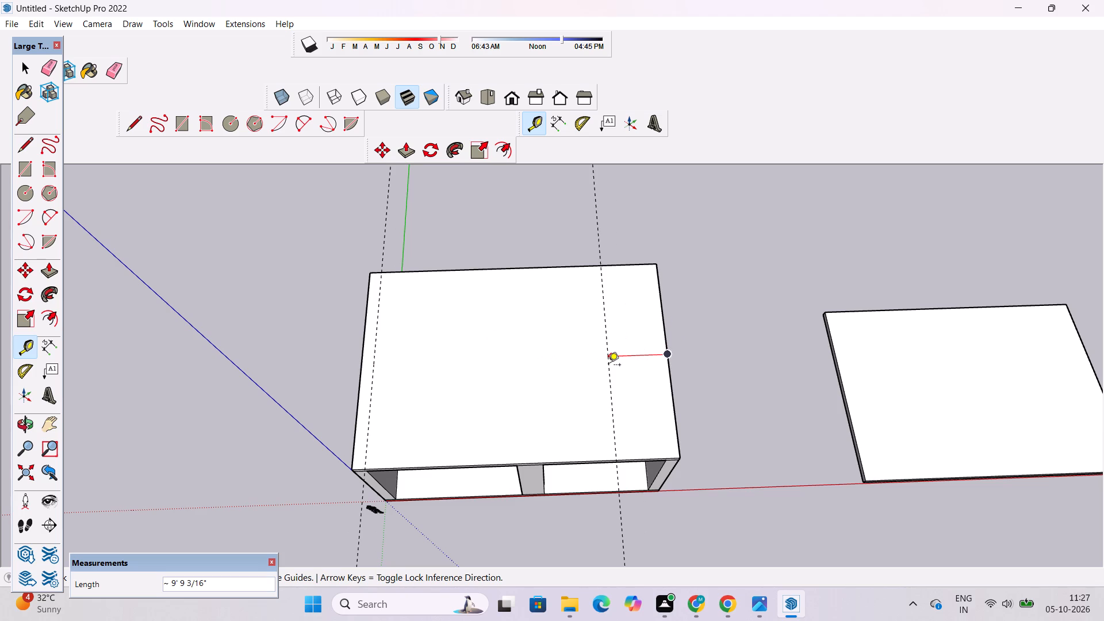
key(2)
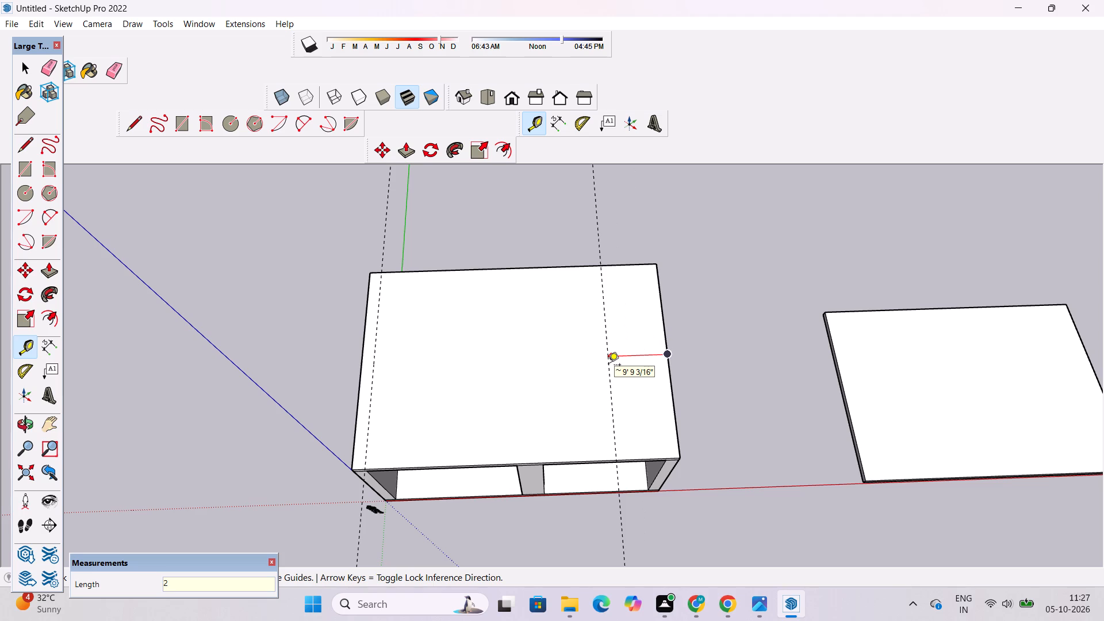
key(apostrophe)
key(Return)
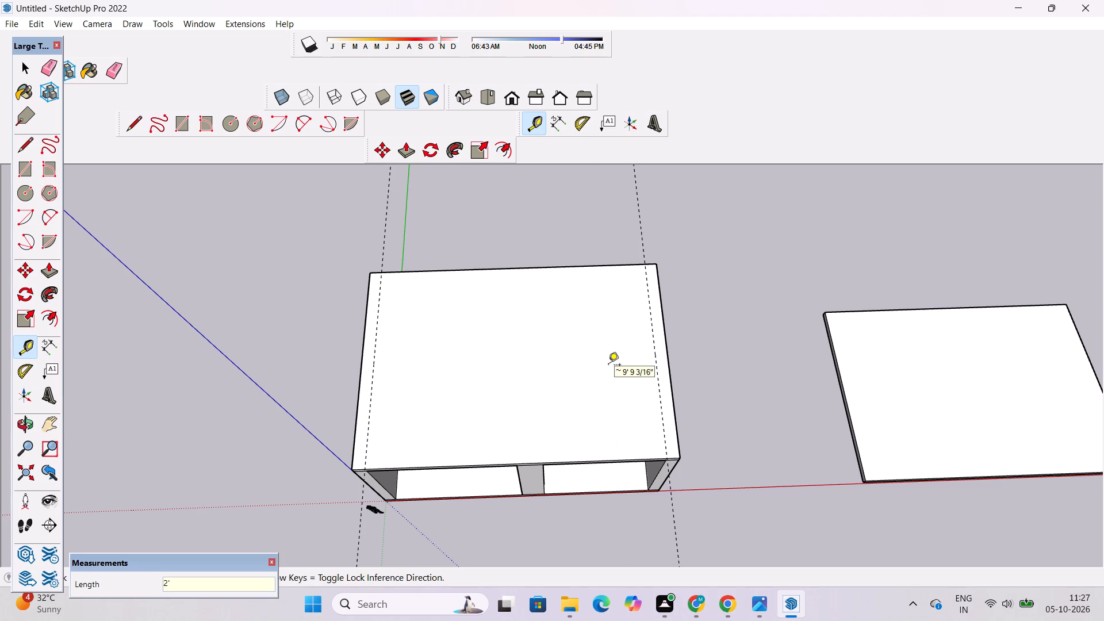
Place a guide line on the roof's top face 2' inward from its back edge.
scroll(607, 366, up, 5)
scroll(607, 366, down, 3)
scroll(607, 366, up, 3)
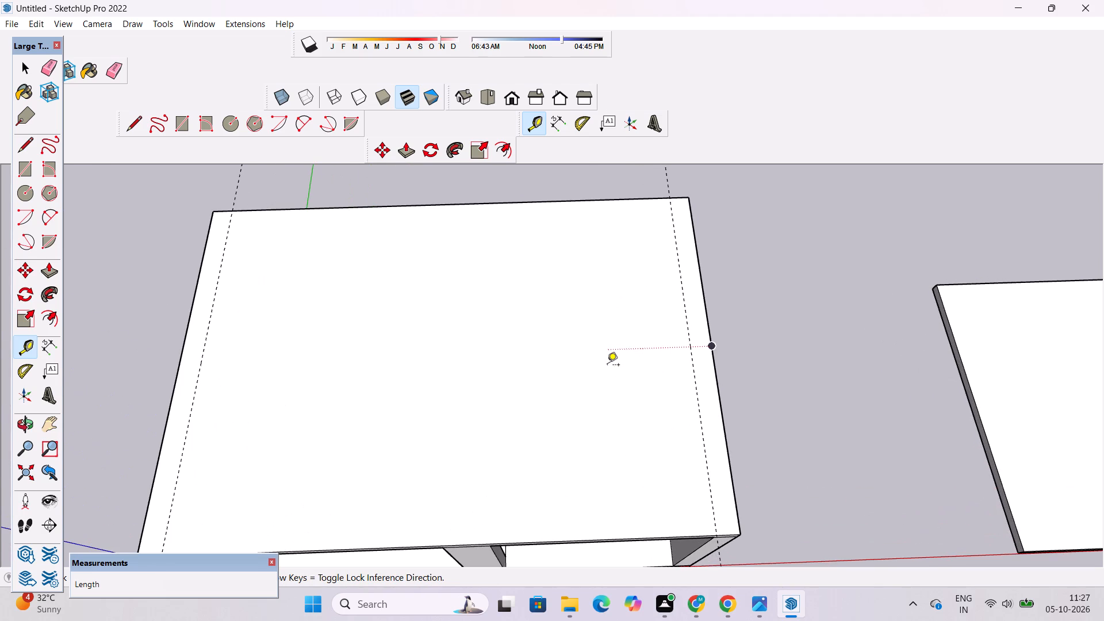
scroll(607, 366, down, 2)
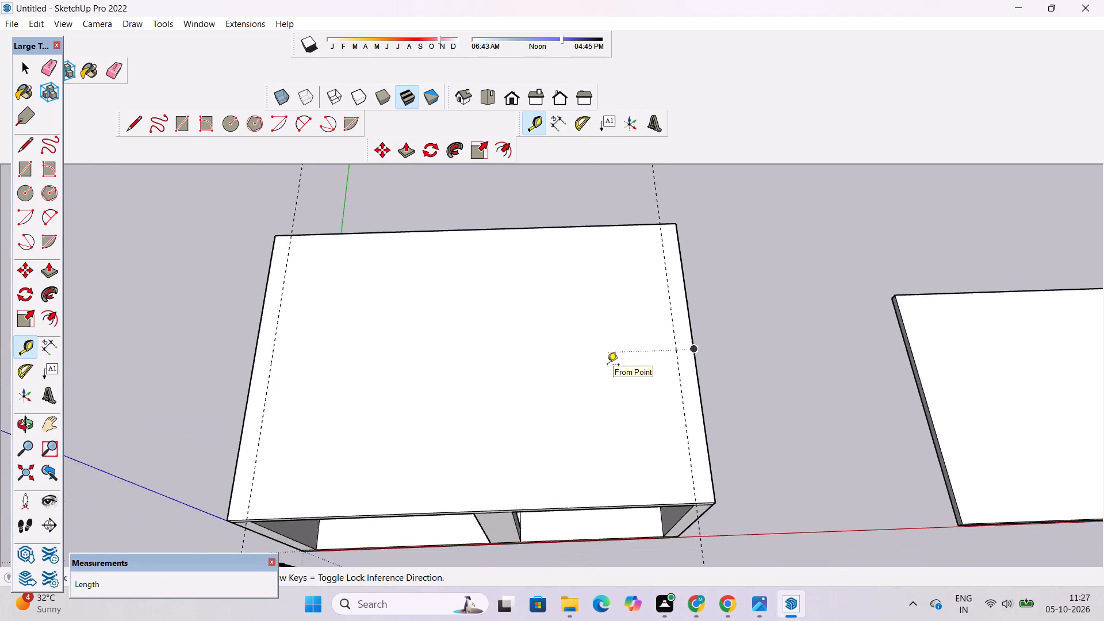
scroll(607, 366, down, 4)
scroll(569, 400, down, 1)
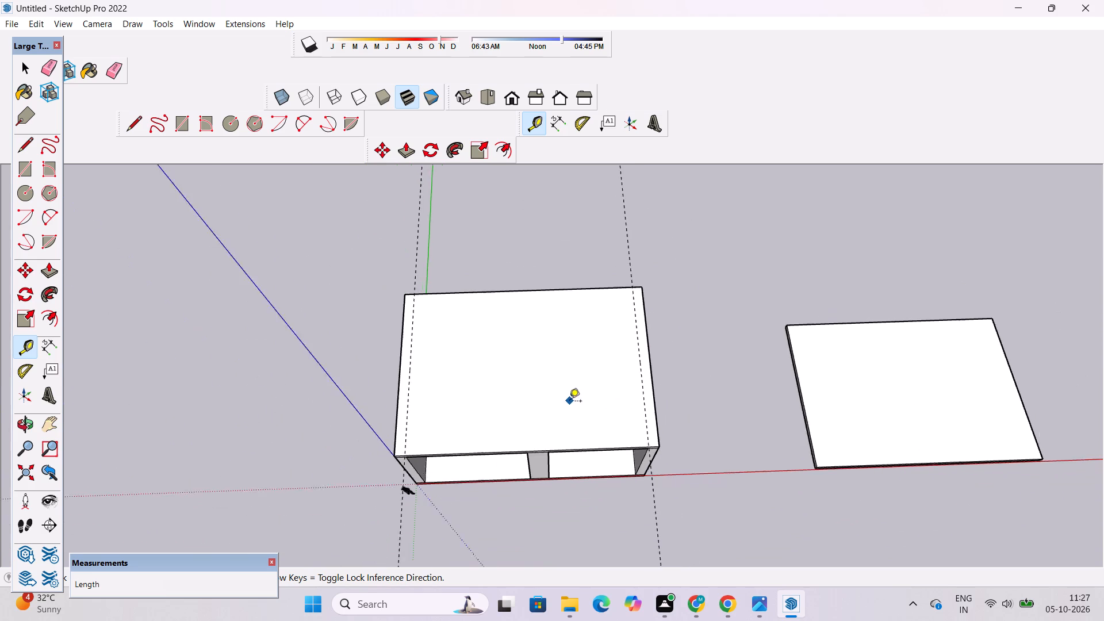
scroll(569, 402, down, 2)
scroll(545, 278, up, 4)
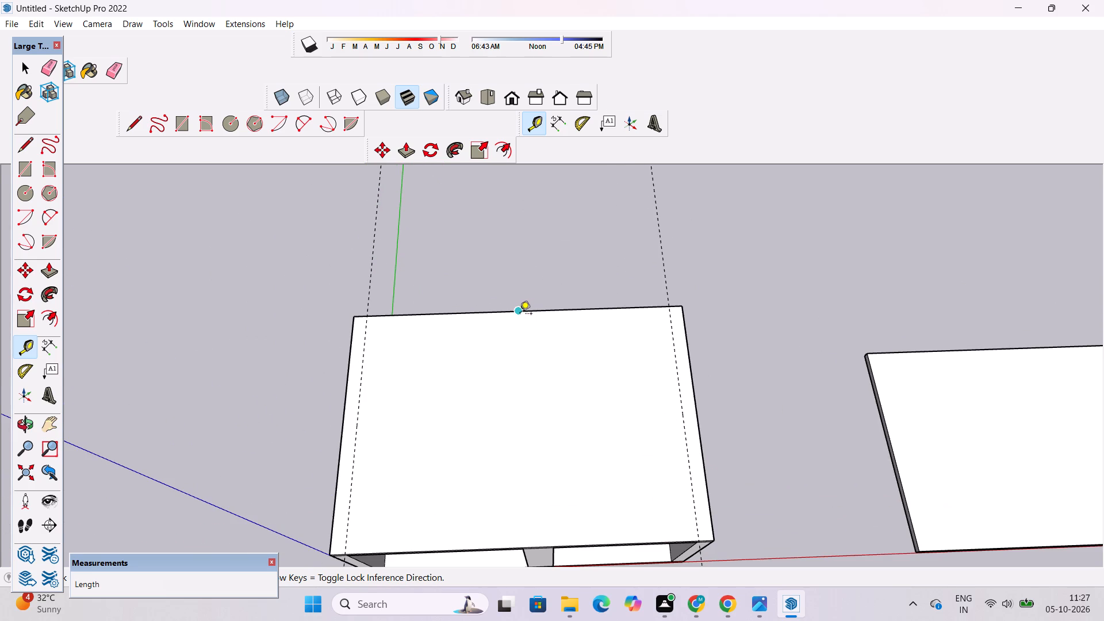
click(520, 315)
text(2')
key(Return)
Examine the guide layout on the roof and the block's open front from above and from angled viewpoints.
key(o)
scroll(503, 346, down, 4)
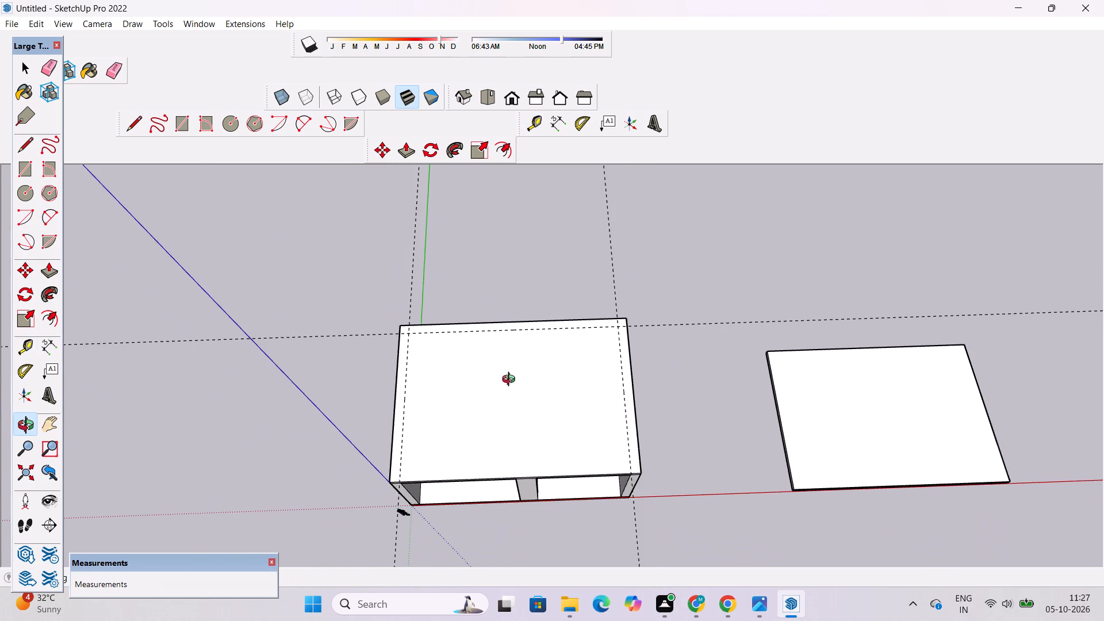
shift+drag(511, 381, 503, 350)
drag(447, 367, 531, 356)
scroll(518, 355, down, 2)
shift+drag(532, 324, 499, 366)
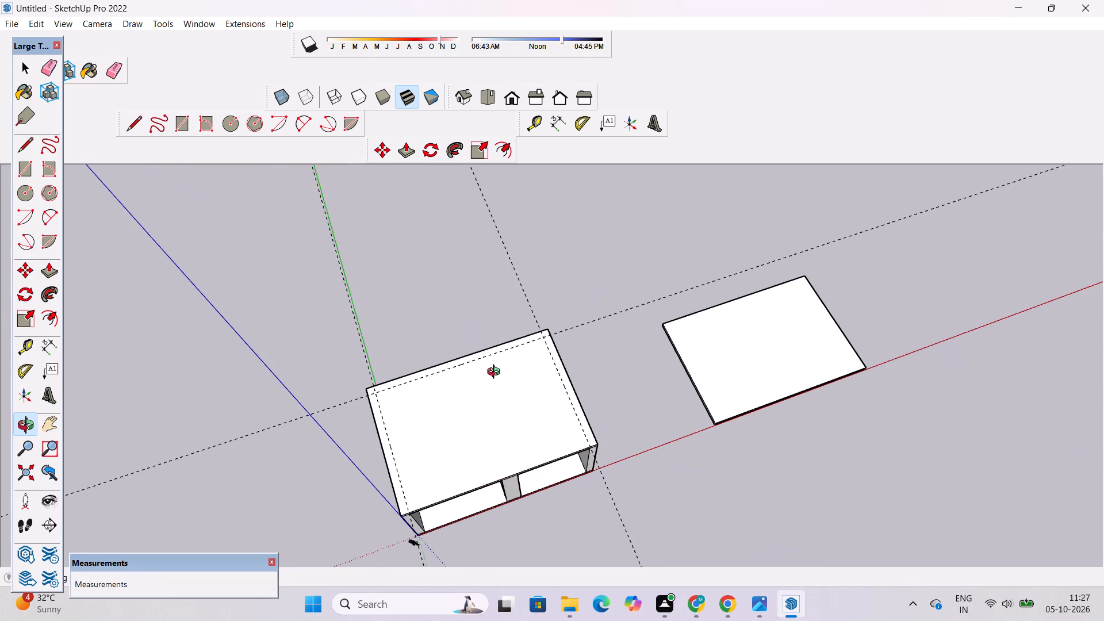
scroll(489, 388, up, 3)
shift+drag(489, 388, 511, 346)
drag(516, 355, 417, 369)
scroll(413, 385, up, 3)
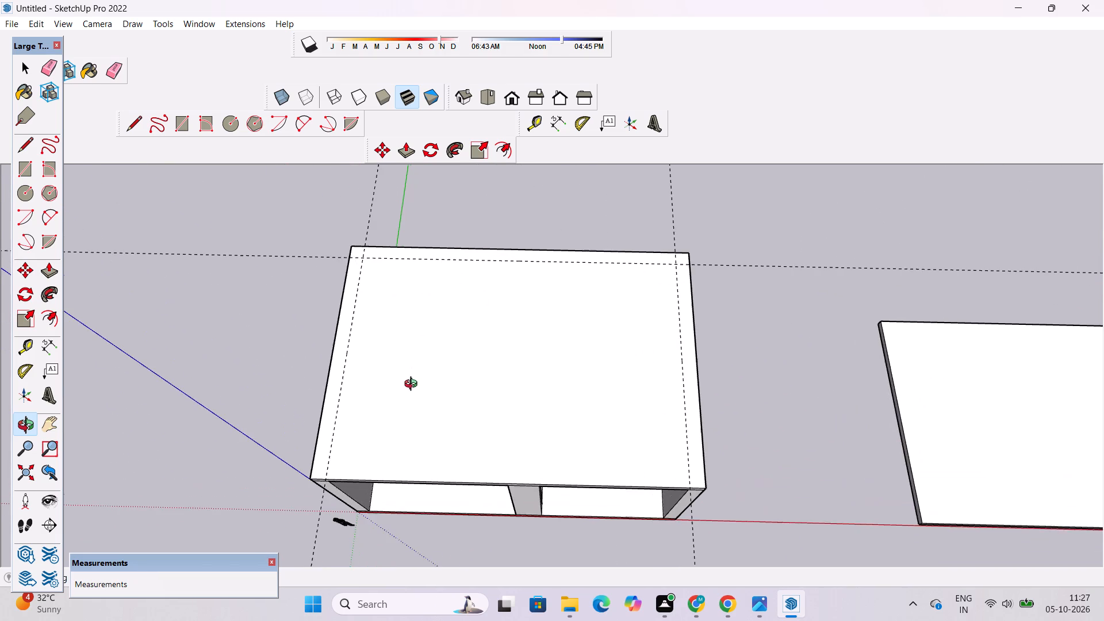
shift+drag(413, 394, 424, 347)
drag(398, 371, 443, 305)
scroll(453, 351, up, 4)
drag(454, 351, 440, 272)
drag(440, 277, 426, 456)
scroll(427, 397, down, 6)
shift+drag(467, 370, 435, 370)
drag(432, 370, 402, 443)
scroll(401, 421, up, 3)
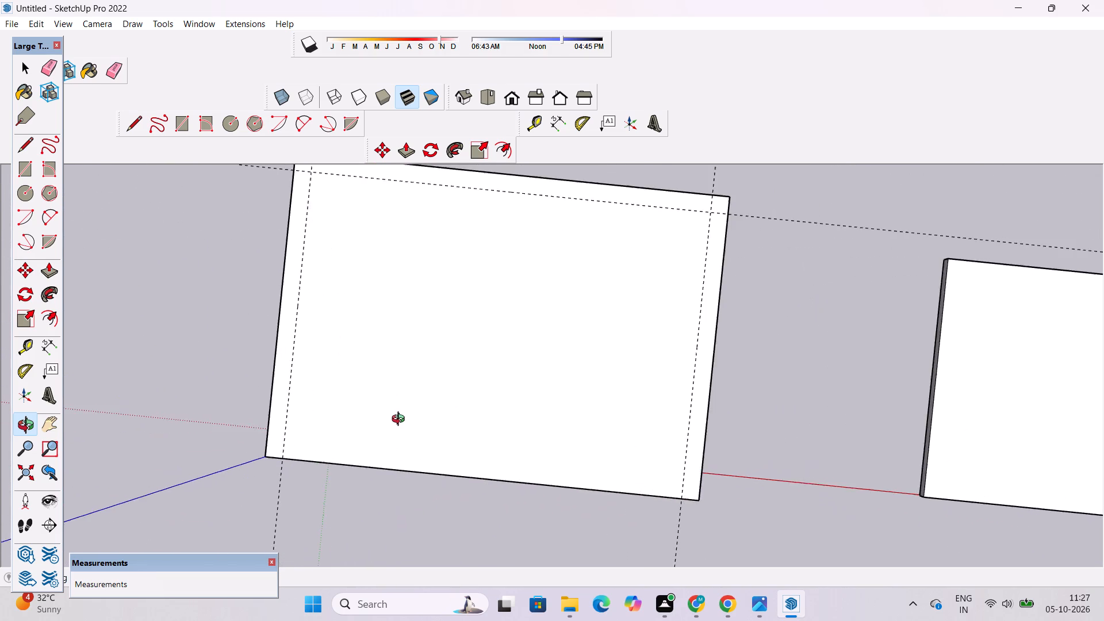
drag(398, 425, 445, 426)
drag(443, 426, 502, 413)
scroll(502, 413, down, 3)
drag(539, 412, 656, 240)
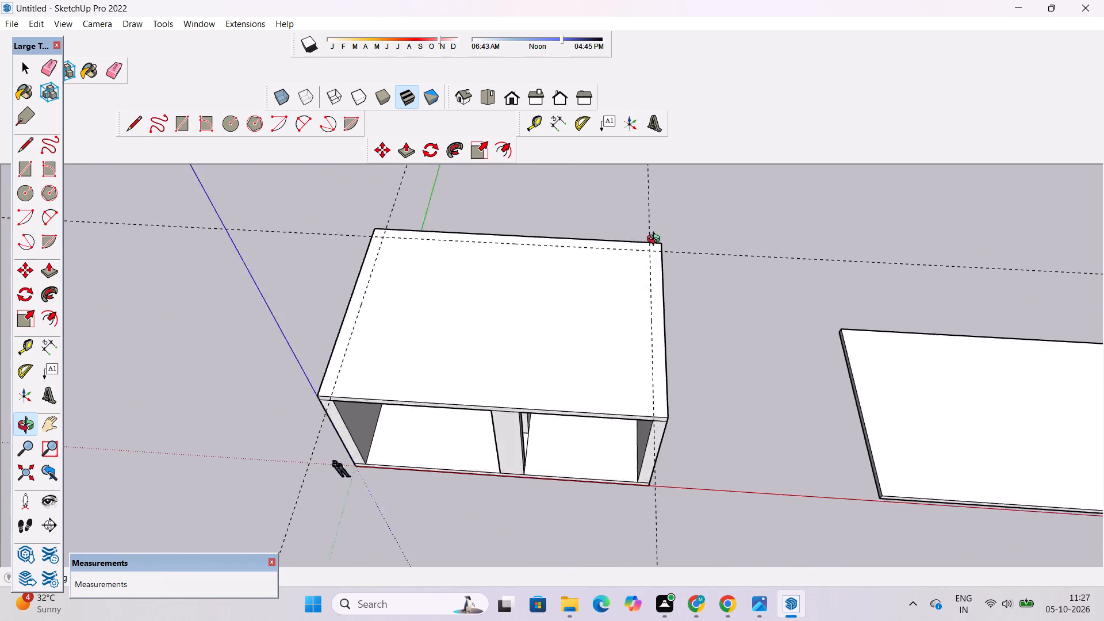
drag(656, 240, 656, 218)
drag(424, 367, 454, 510)
scroll(420, 448, up, 3)
shift+drag(430, 410, 434, 435)
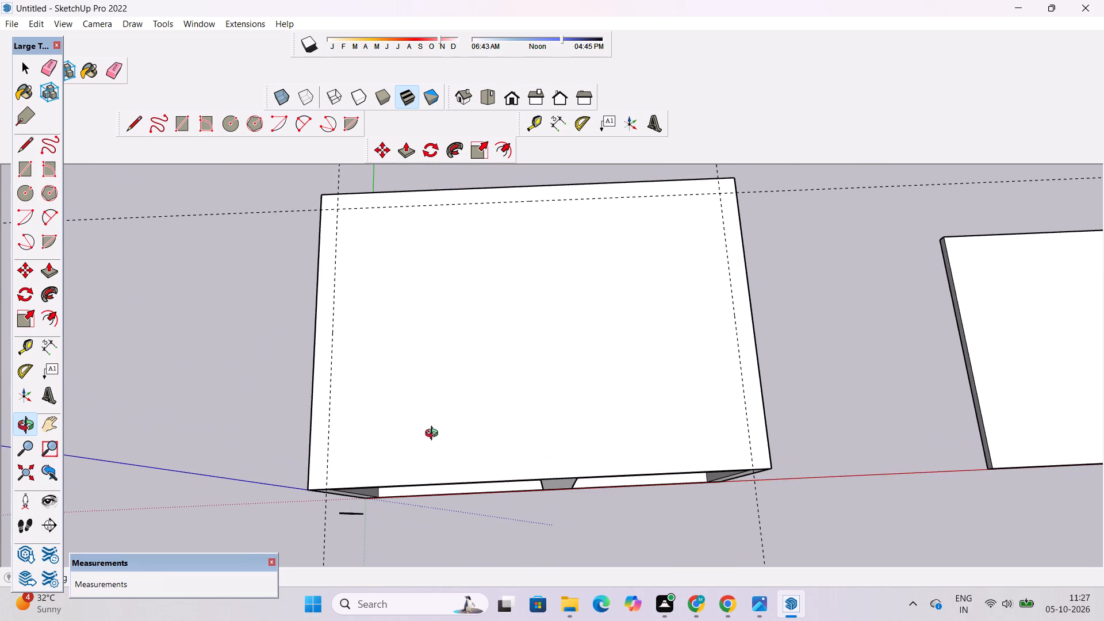
scroll(434, 435, down, 1)
Draw lines over the roof guides: one side from the front edge, 46' across the back, and the other side to the front edge.
key(l)
scroll(351, 475, up, 3)
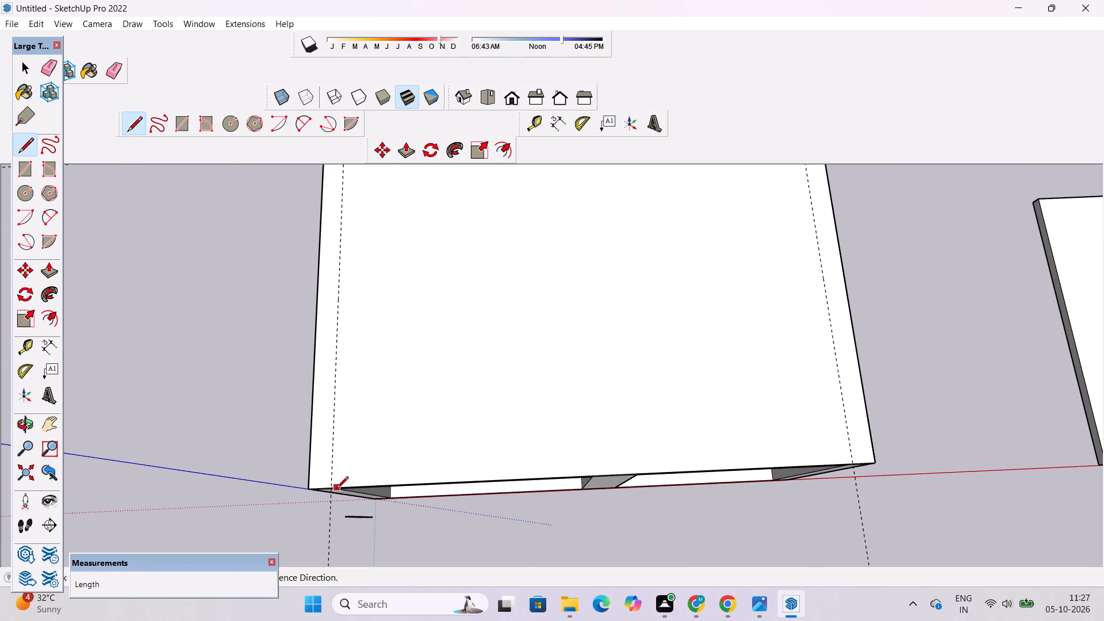
click(331, 489)
scroll(331, 488, down, 6)
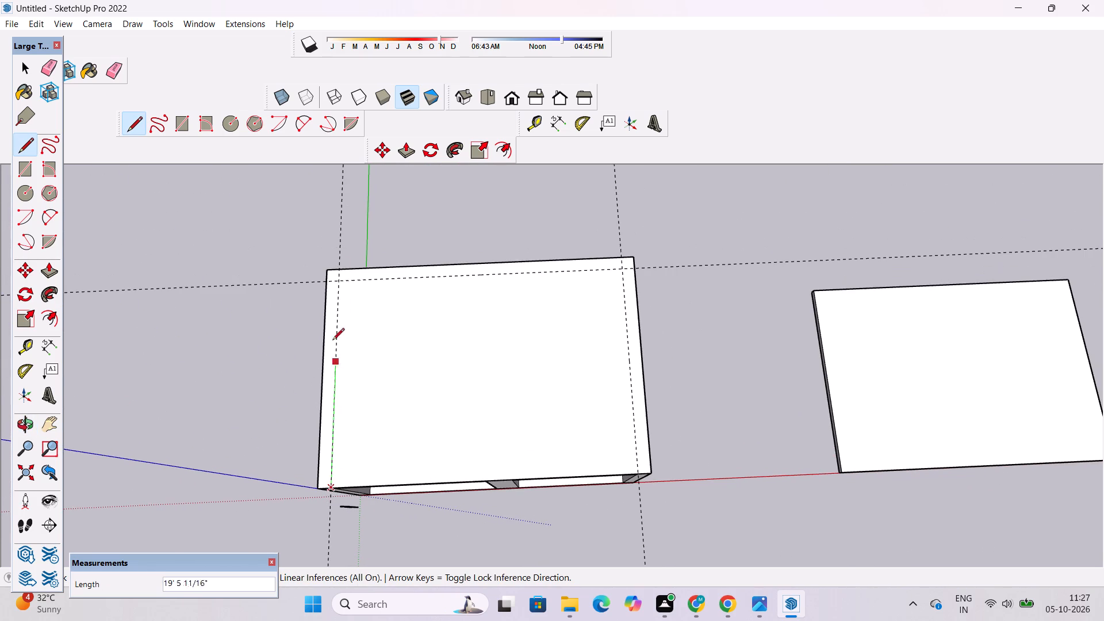
scroll(333, 282, up, 5)
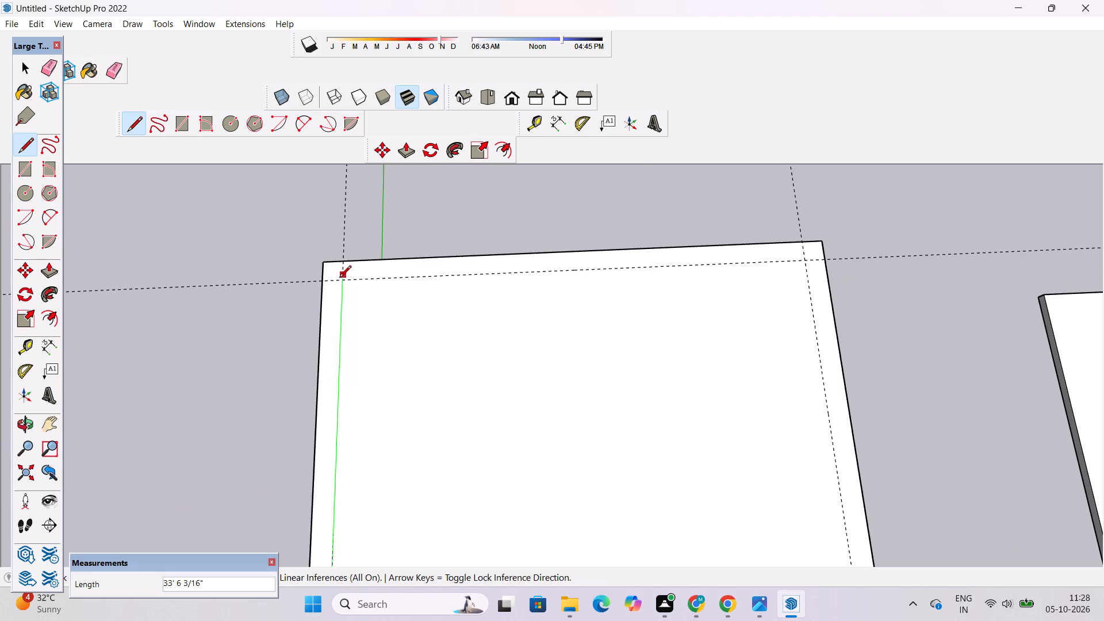
click(339, 282)
scroll(325, 273, down, 6)
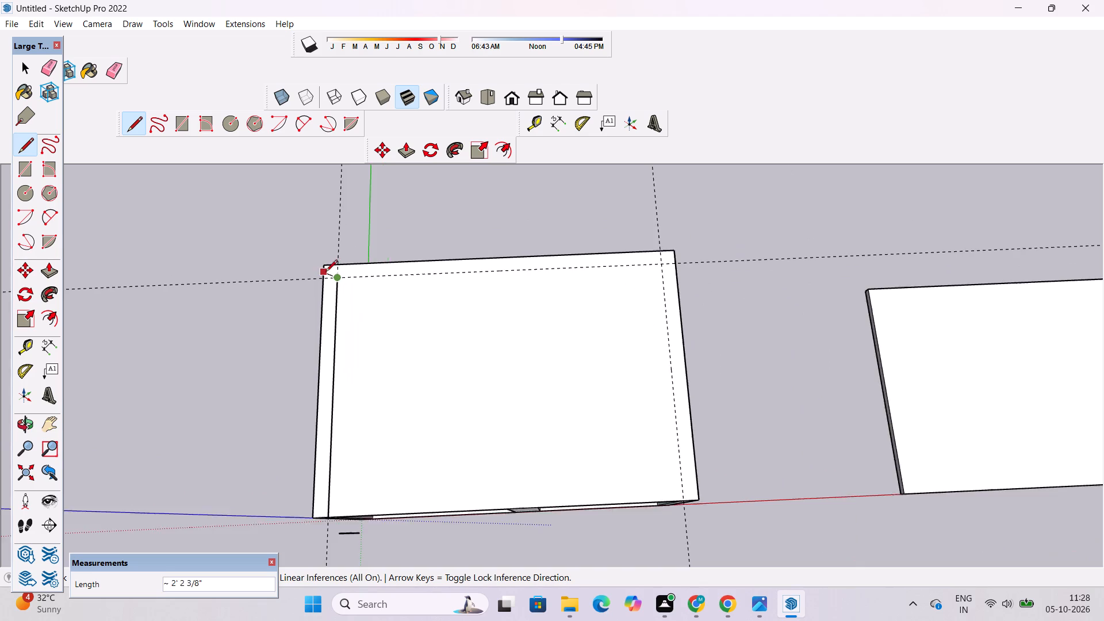
scroll(603, 266, up, 4)
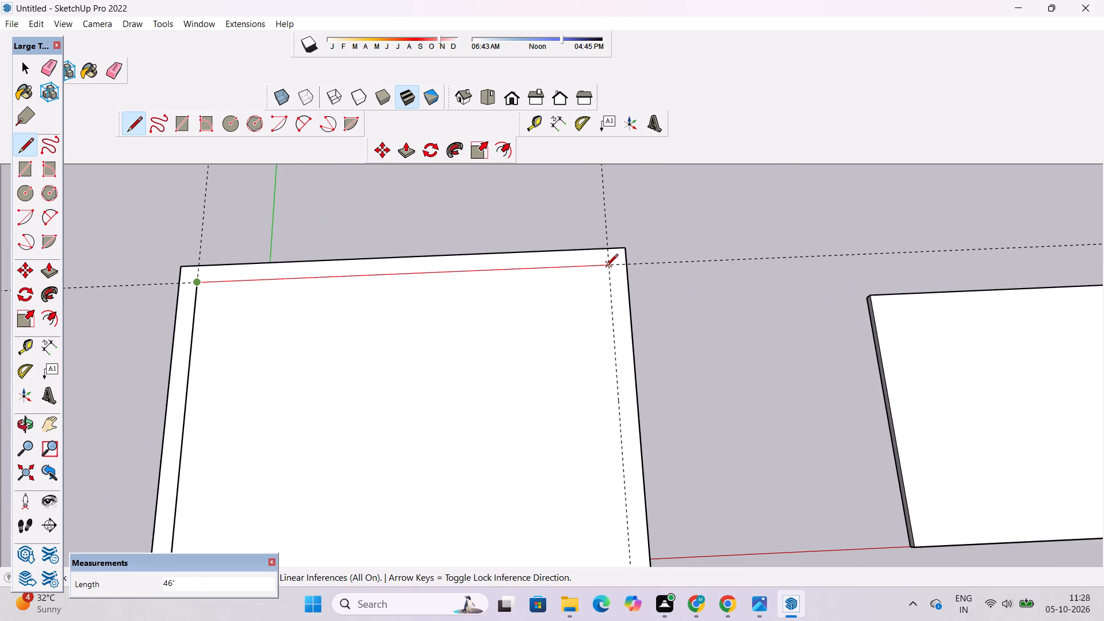
click(606, 266)
scroll(606, 265, down, 6)
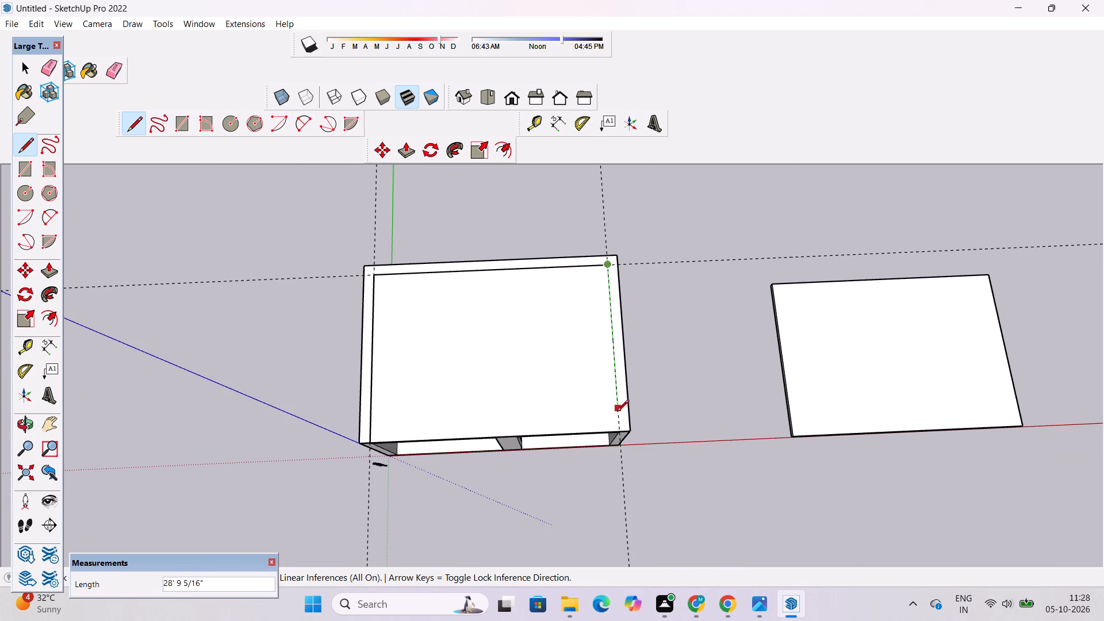
click(617, 431)
key(space)
Erase the two side guides and the back guide from the roof.
key(e)
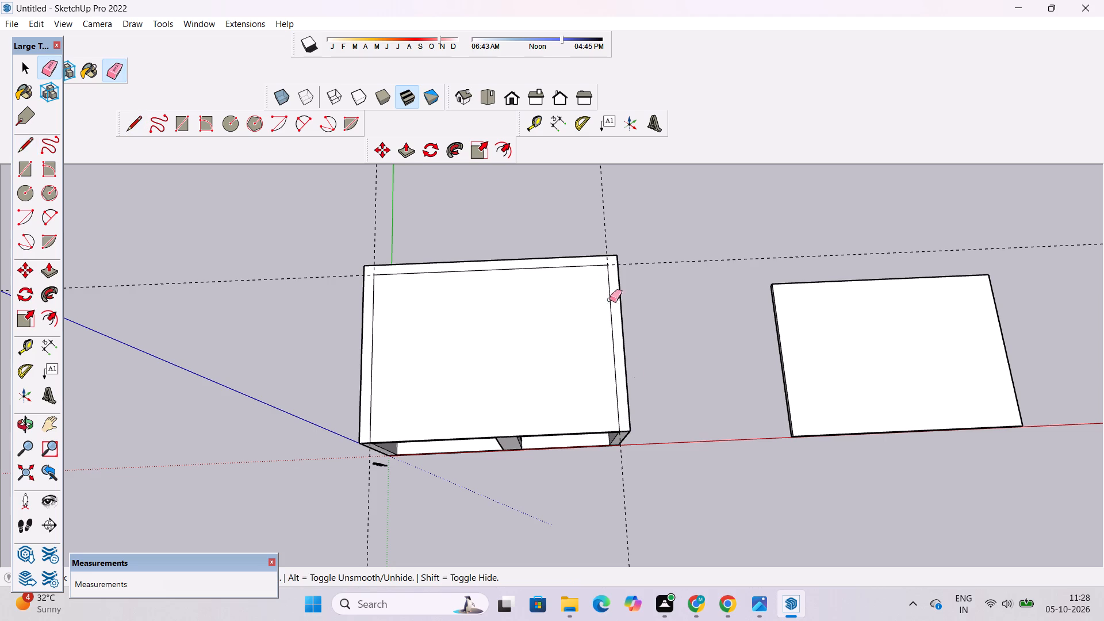
drag(595, 220, 652, 276)
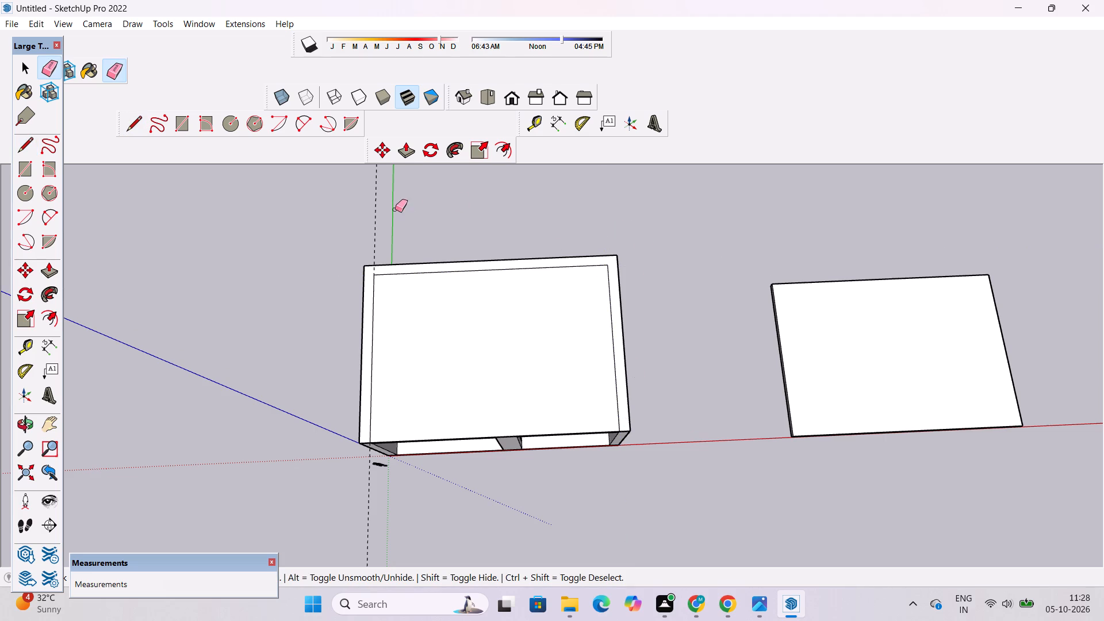
drag(391, 209, 364, 232)
Examine the roof's inset border lines and the block's open front from low, angled and steep viewpoints.
key(o)
scroll(371, 277, down, 3)
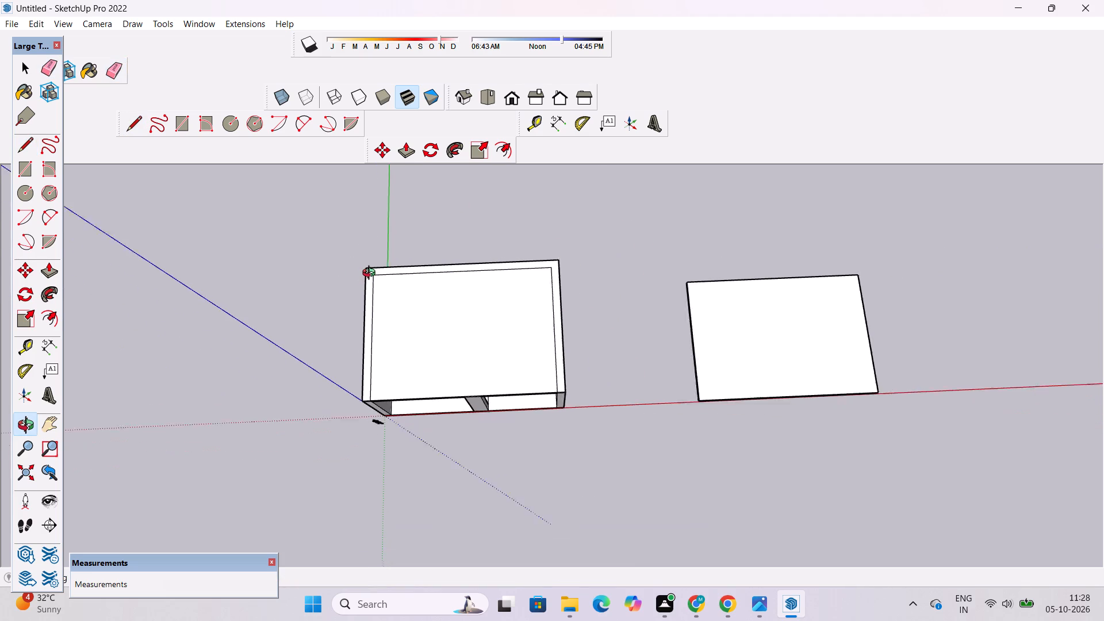
scroll(371, 274, down, 2)
scroll(371, 274, up, 3)
shift+drag(372, 271, 379, 381)
drag(387, 424, 400, 275)
scroll(396, 298, down, 6)
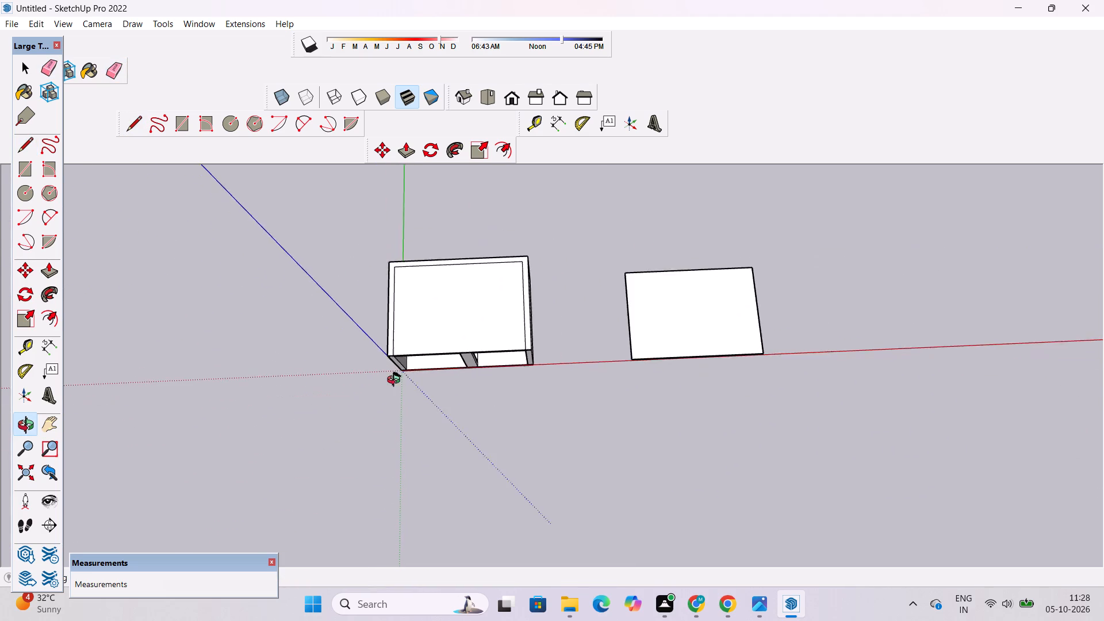
drag(396, 381, 406, 198)
scroll(417, 219, up, 4)
scroll(461, 371, up, 8)
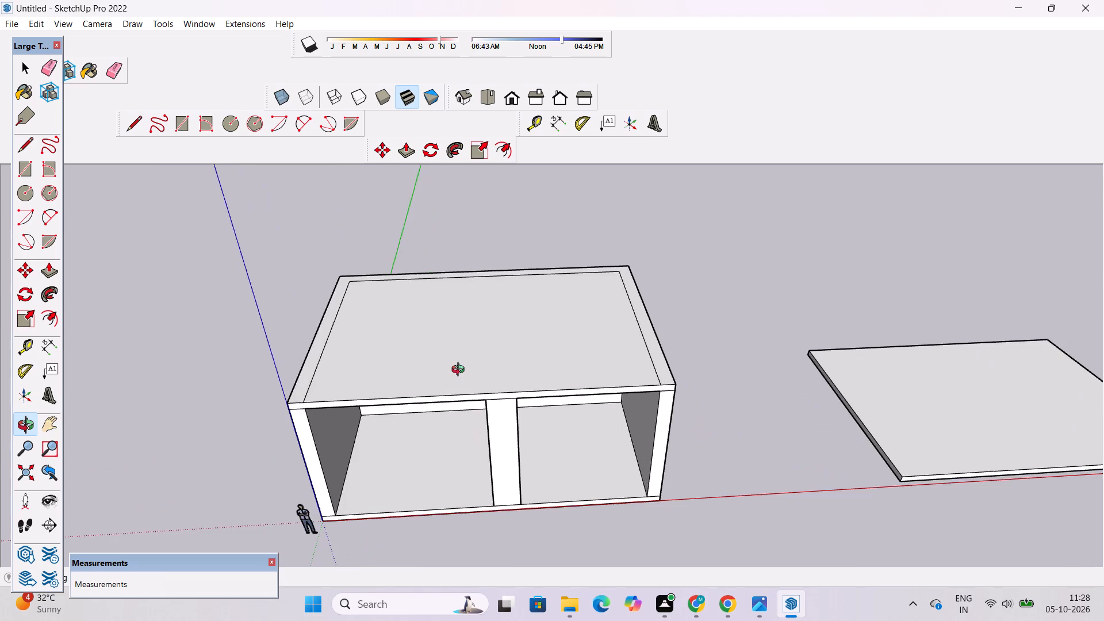
scroll(461, 371, up, 1)
drag(507, 378, 445, 330)
drag(437, 343, 434, 357)
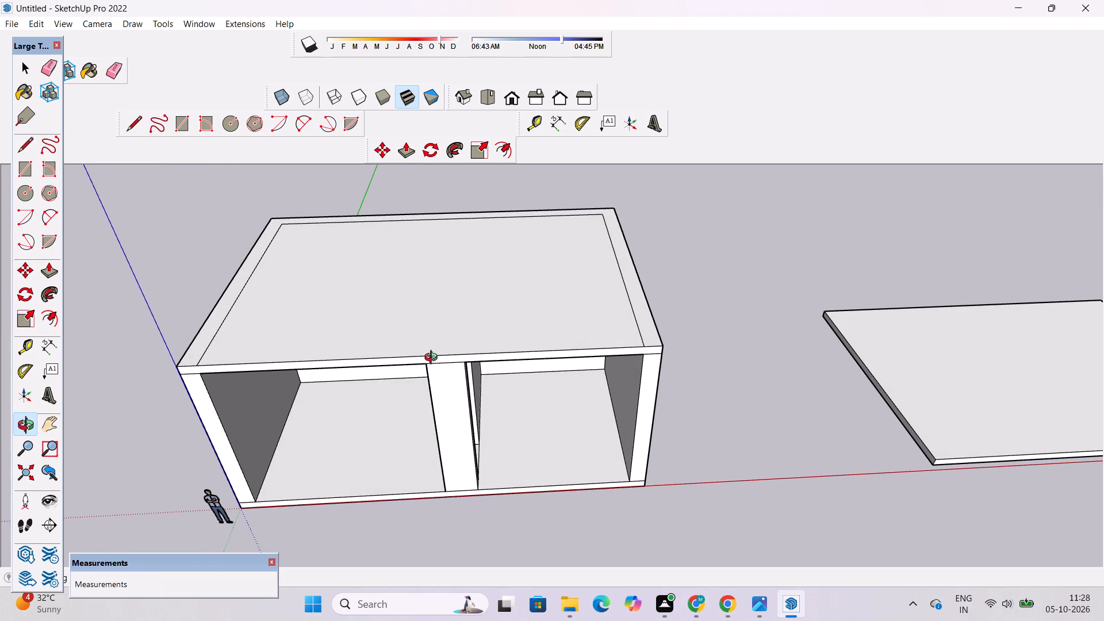
drag(444, 378, 444, 432)
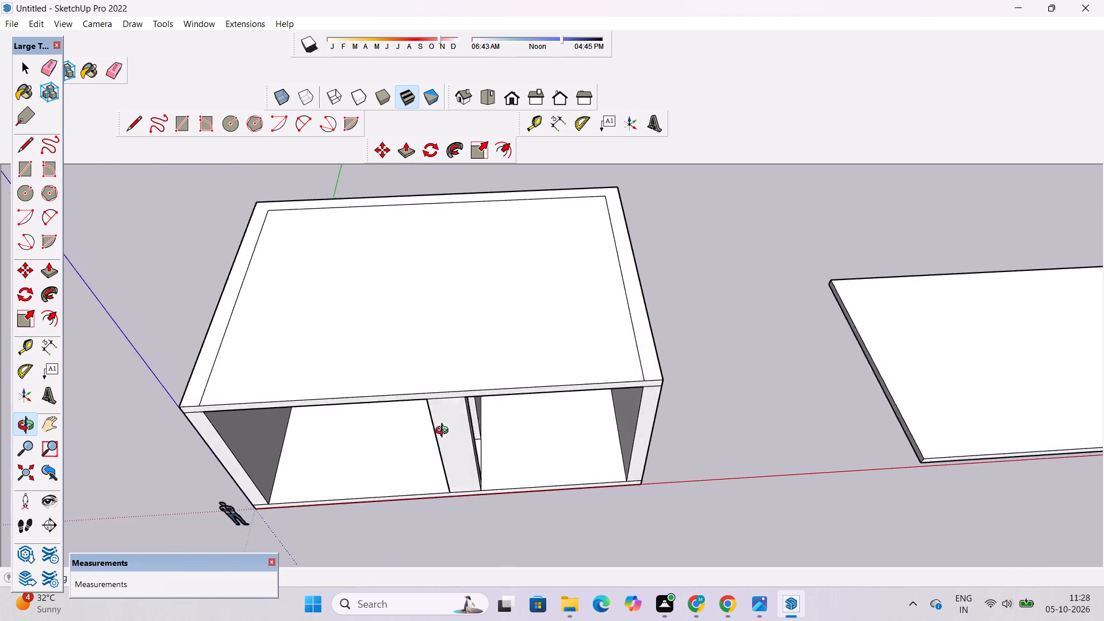
drag(444, 432, 422, 527)
scroll(408, 465, up, 3)
shift+drag(389, 457, 421, 413)
shift+drag(421, 413, 394, 439)
scroll(390, 424, down, 3)
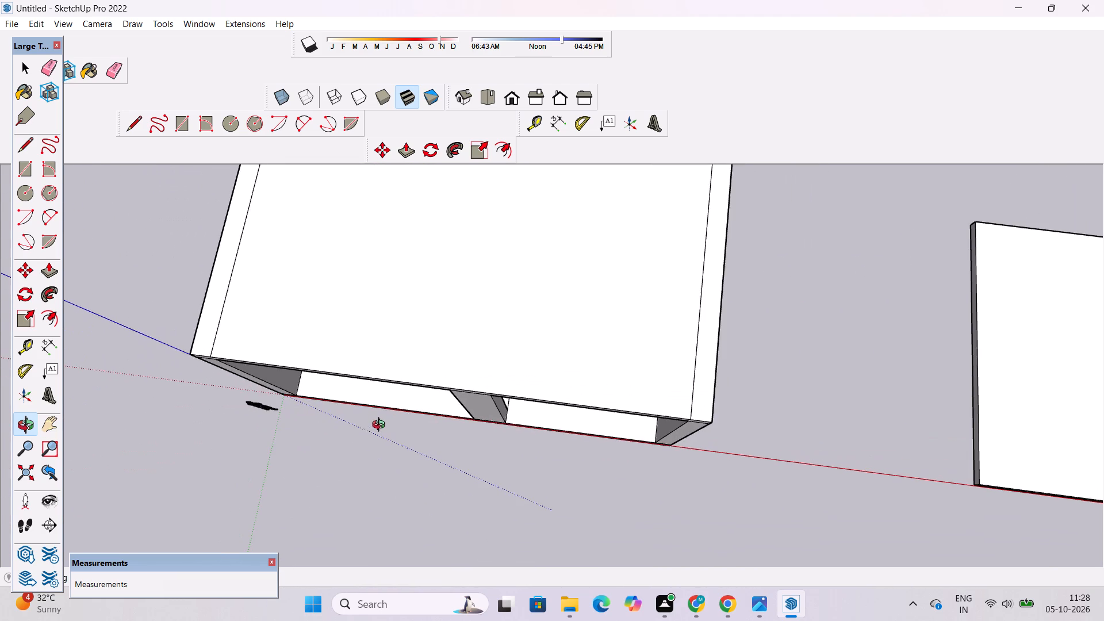
shift+click(372, 425)
drag(368, 427, 438, 411)
shift+drag(443, 397, 444, 430)
drag(440, 432, 428, 414)
Place a guide line on the roof's top face 2' inward from its front edge.
key(t)
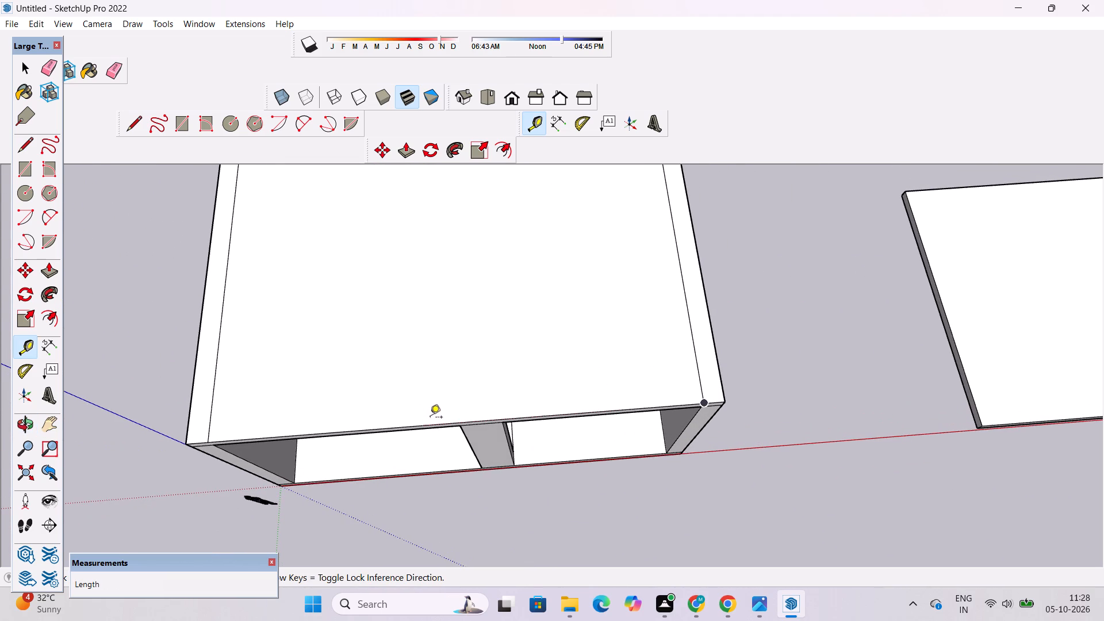
scroll(461, 416, up, 4)
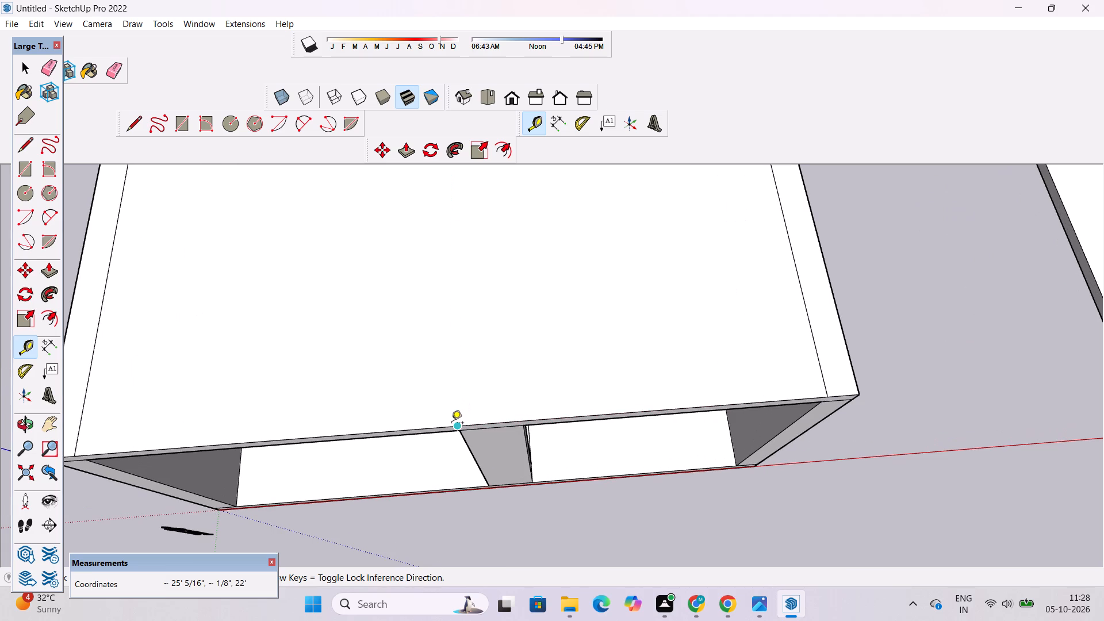
click(451, 423)
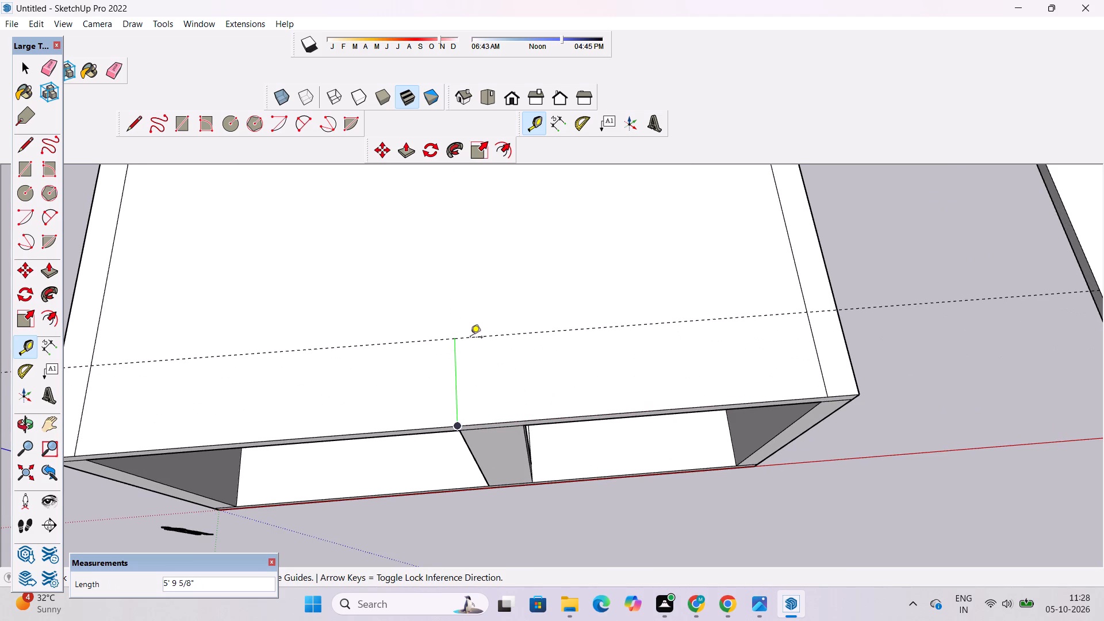
text(2')
key(Return)
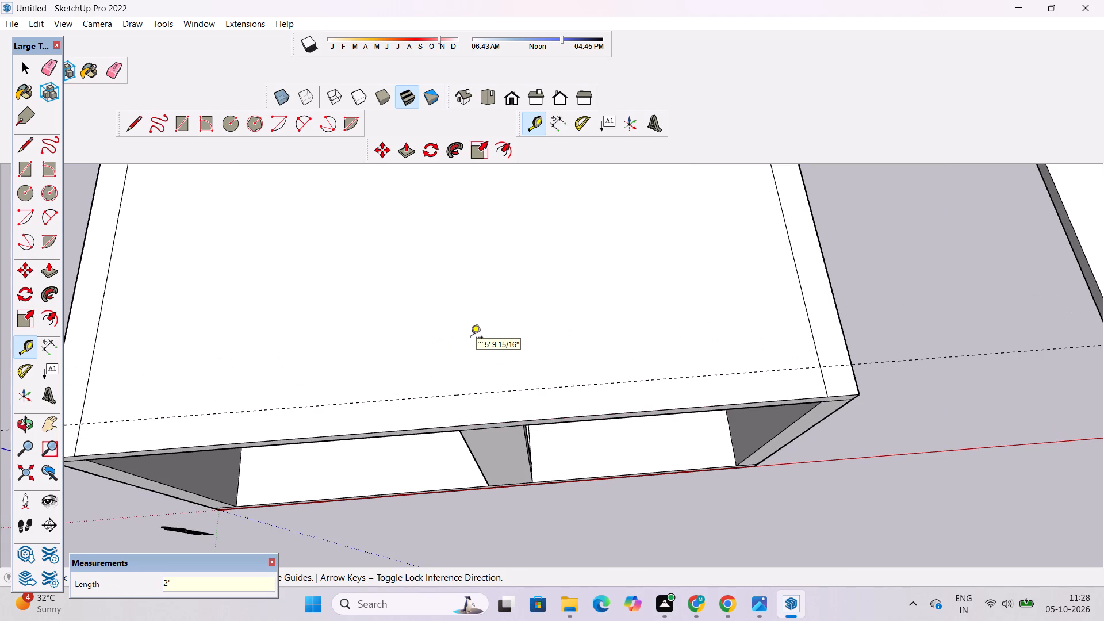
Draw a 46' line along the front guide on the roof's top, joining the two side inset lines.
key(o)
scroll(476, 342, down, 7)
drag(477, 427, 463, 303)
drag(462, 302, 469, 320)
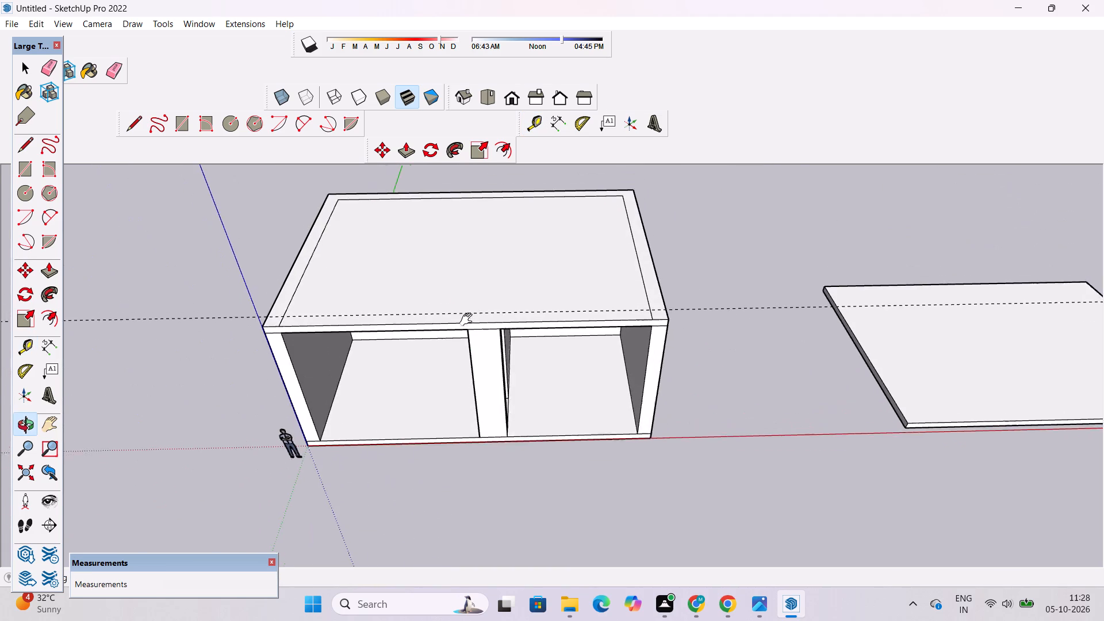
drag(469, 320, 475, 338)
drag(475, 339, 491, 448)
click(135, 126)
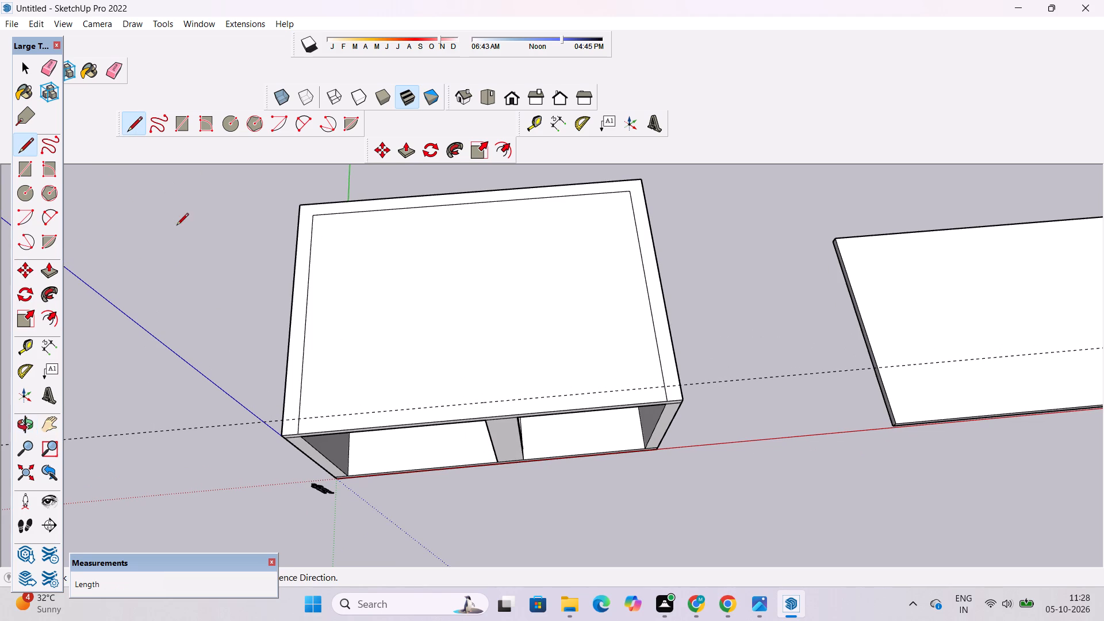
click(298, 420)
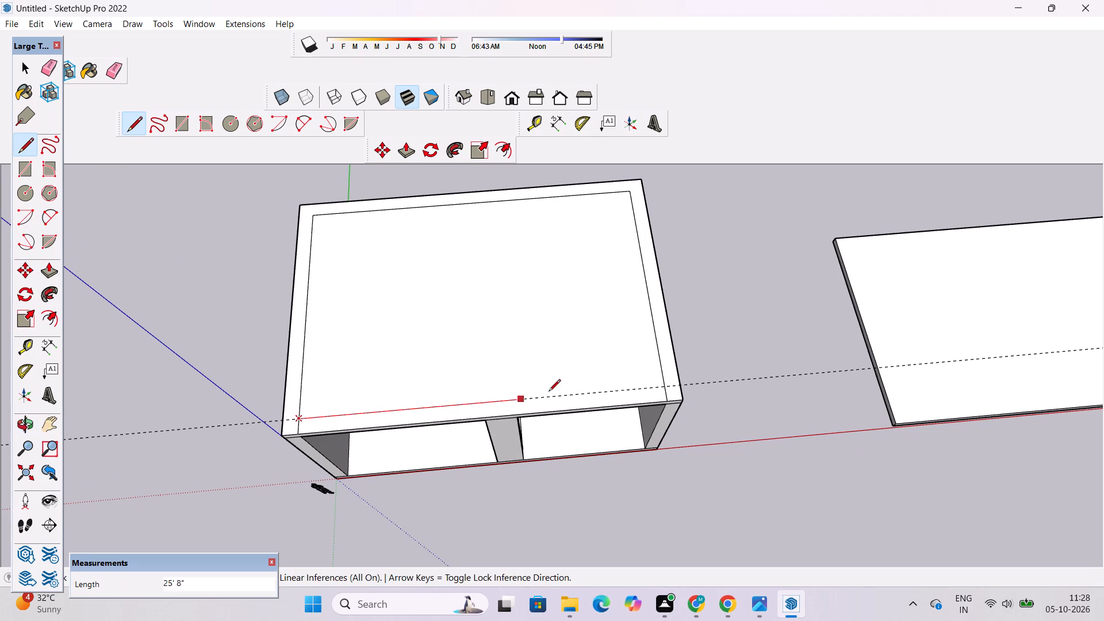
click(663, 389)
Erase the front guide line from the roof.
key(e)
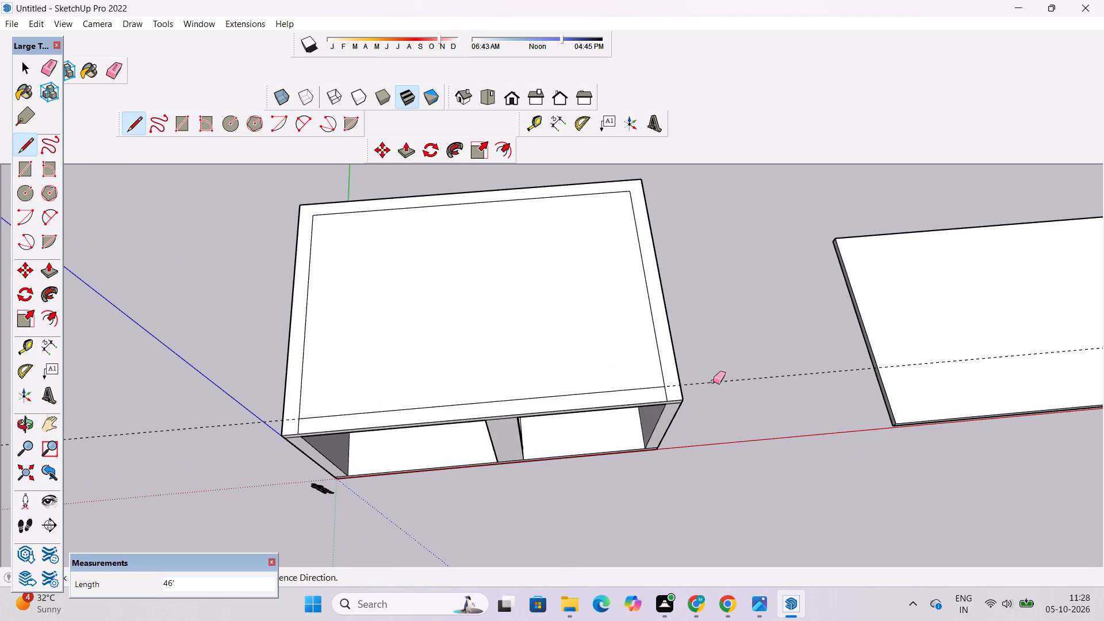
drag(747, 370, 749, 382)
Examine the roof's inset outline and the block's open front from low, angled and steep viewpoints.
key(o)
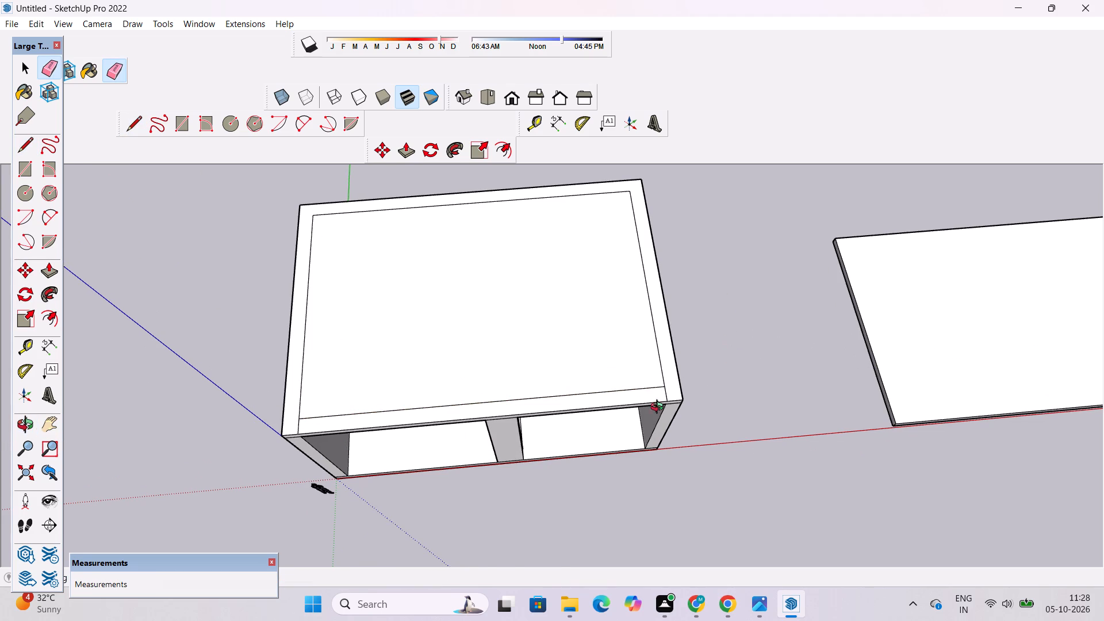
scroll(660, 408, down, 6)
drag(627, 416, 630, 285)
scroll(624, 360, up, 3)
shift+drag(624, 360, 601, 364)
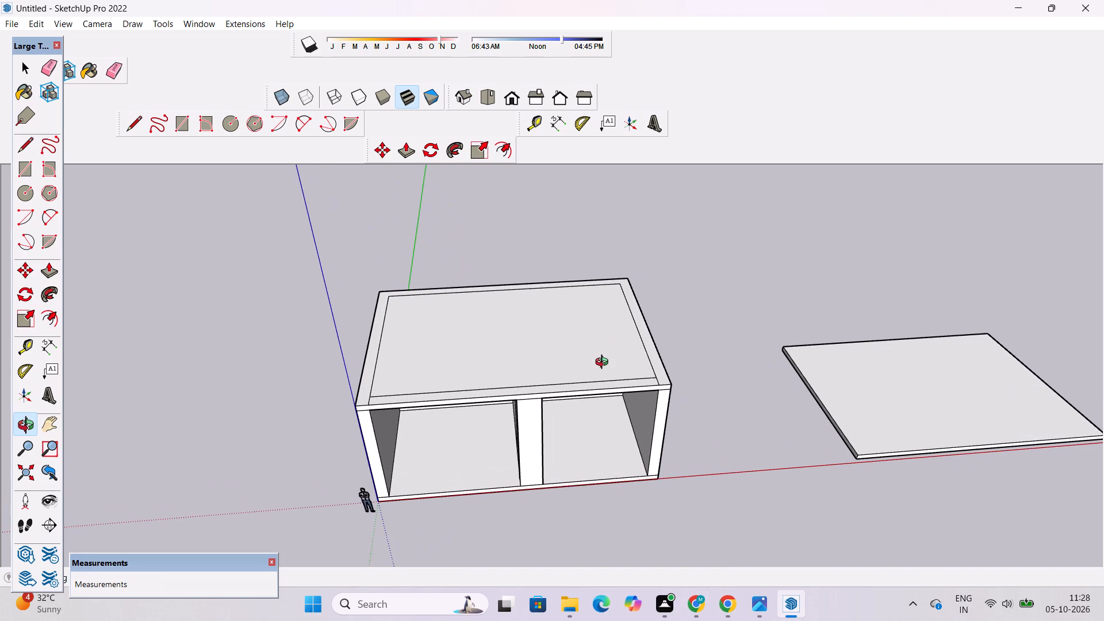
scroll(604, 363, up, 2)
drag(442, 413, 573, 379)
scroll(571, 368, down, 5)
drag(604, 474, 432, 541)
scroll(446, 508, up, 8)
shift+drag(549, 386, 445, 474)
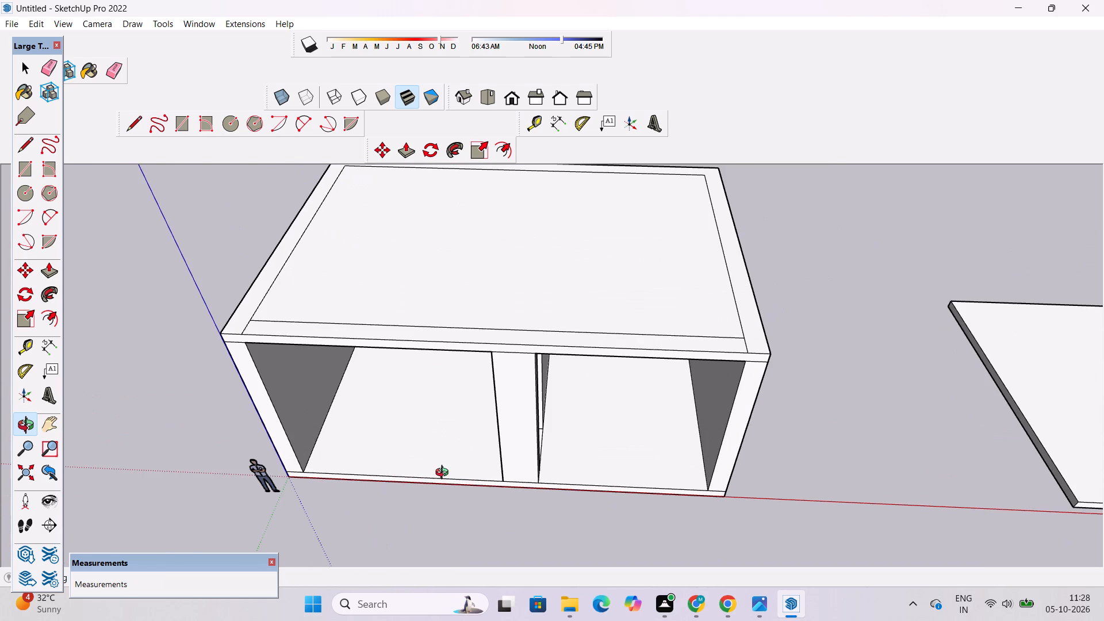
scroll(393, 316, down, 7)
drag(409, 329, 514, 500)
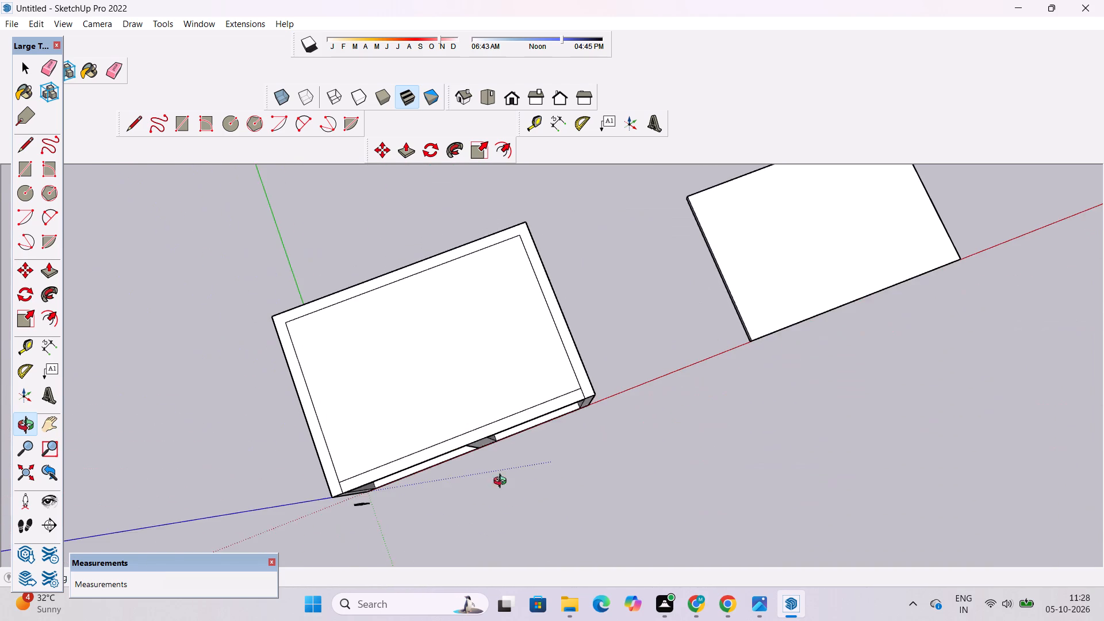
scroll(478, 420, up, 3)
drag(647, 455, 563, 409)
scroll(489, 374, up, 3)
shift+drag(492, 371, 524, 432)
drag(439, 491, 420, 386)
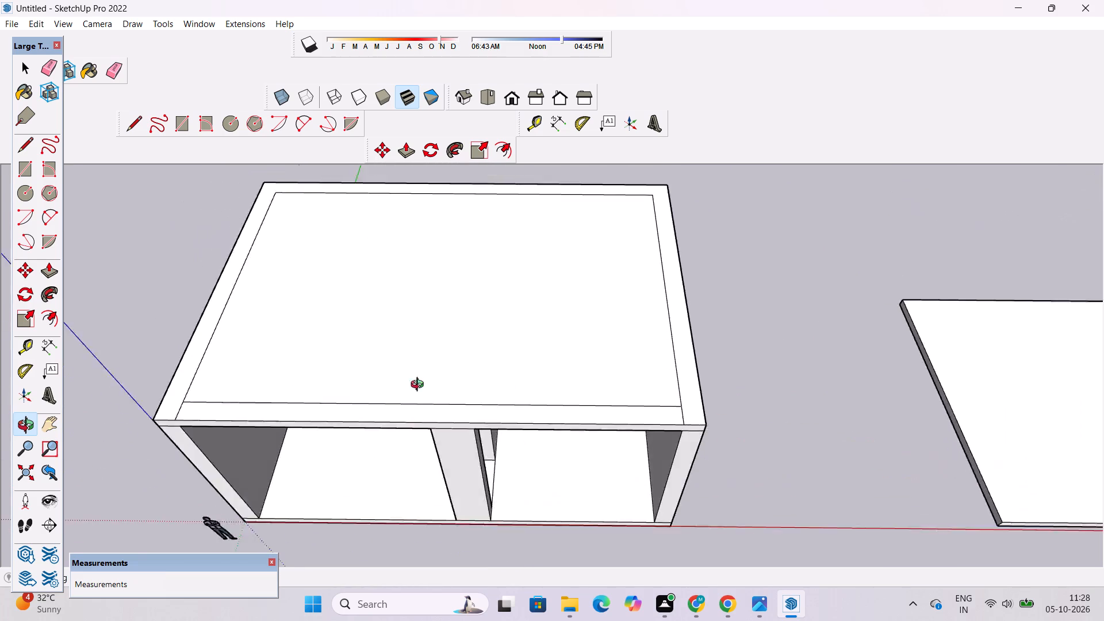
drag(420, 386, 430, 318)
scroll(434, 309, down, 5)
drag(507, 353, 512, 462)
scroll(256, 369, up, 2)
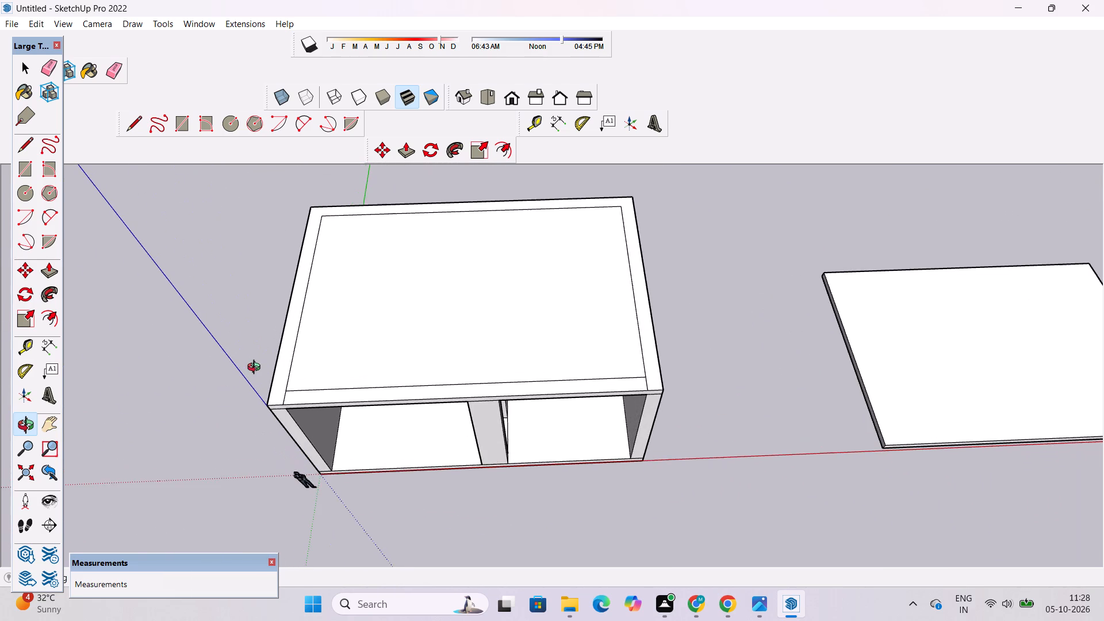
shift+drag(259, 370, 331, 343)
drag(339, 361, 303, 382)
Erase the short line stubs between the front inset line and the roof's front edge at both front corners.
scroll(366, 335, up, 4)
shift+drag(370, 365, 311, 390)
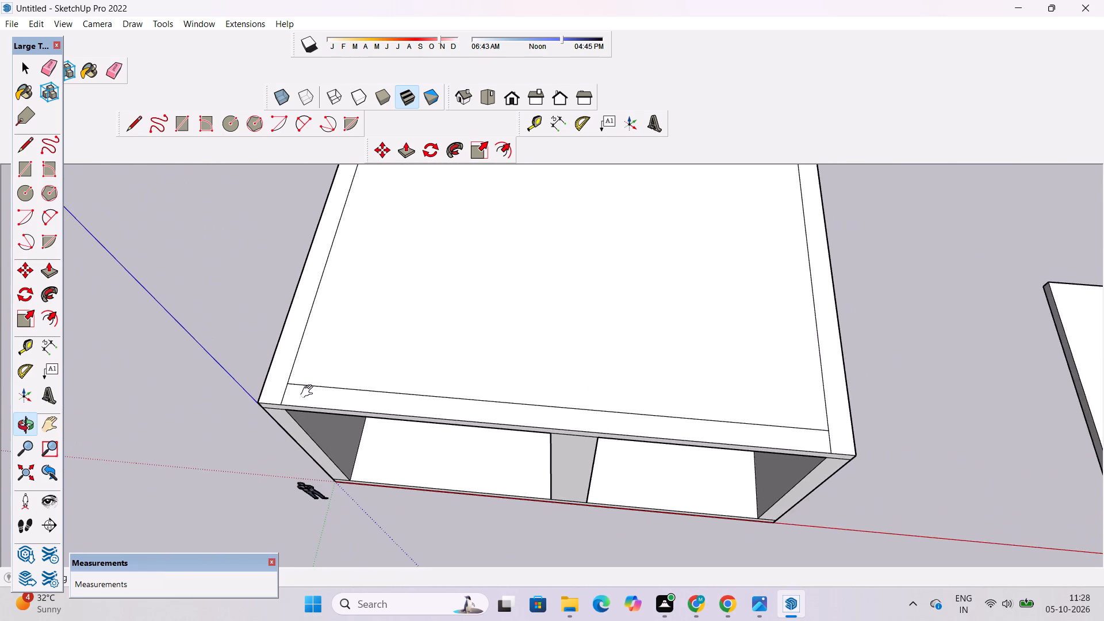
scroll(264, 407, down, 4)
scroll(273, 402, up, 3)
shift+drag(273, 402, 225, 425)
drag(225, 425, 261, 439)
key(e)
scroll(256, 485, up, 5)
drag(246, 458, 235, 463)
scroll(194, 459, down, 7)
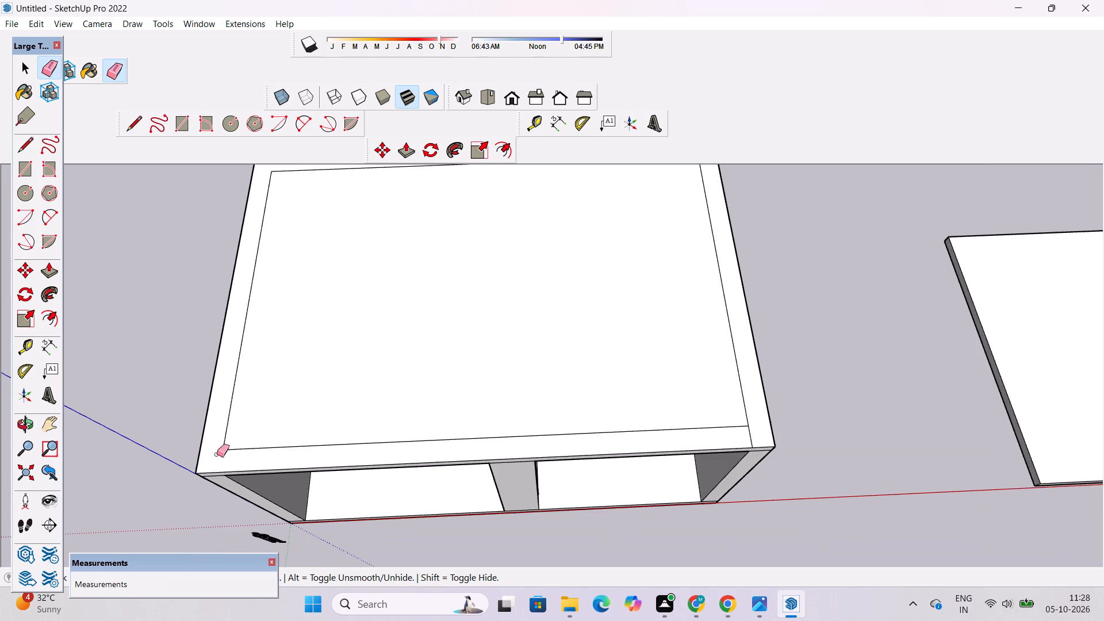
scroll(712, 434, up, 6)
drag(723, 430, 707, 442)
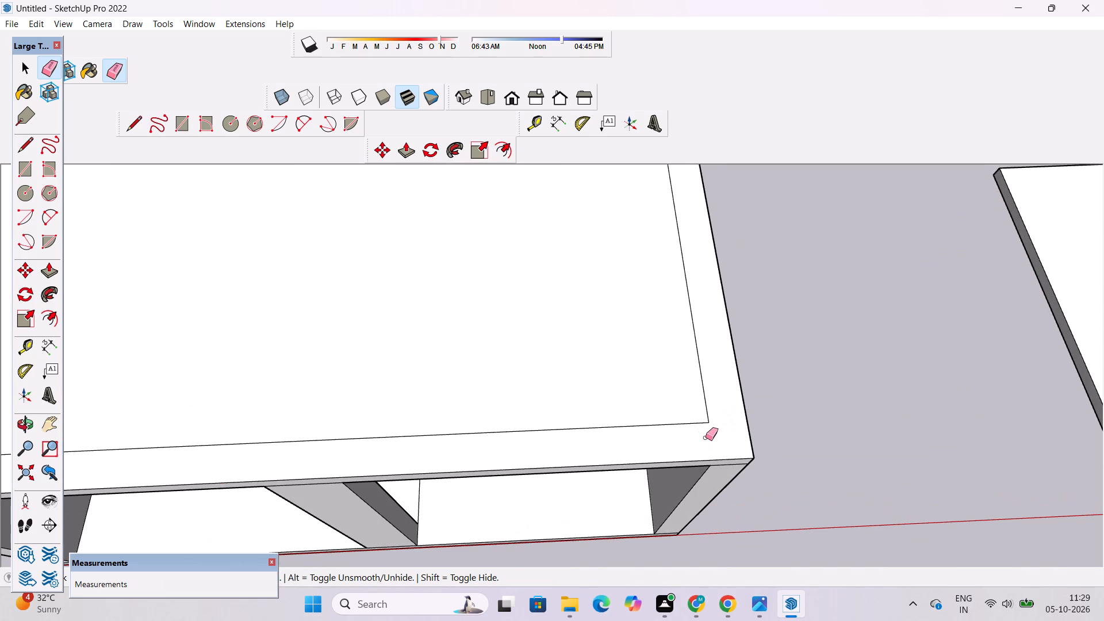
Examine the roof's closed inset rectangle, the walls, partition and front column from several angles.
key(o)
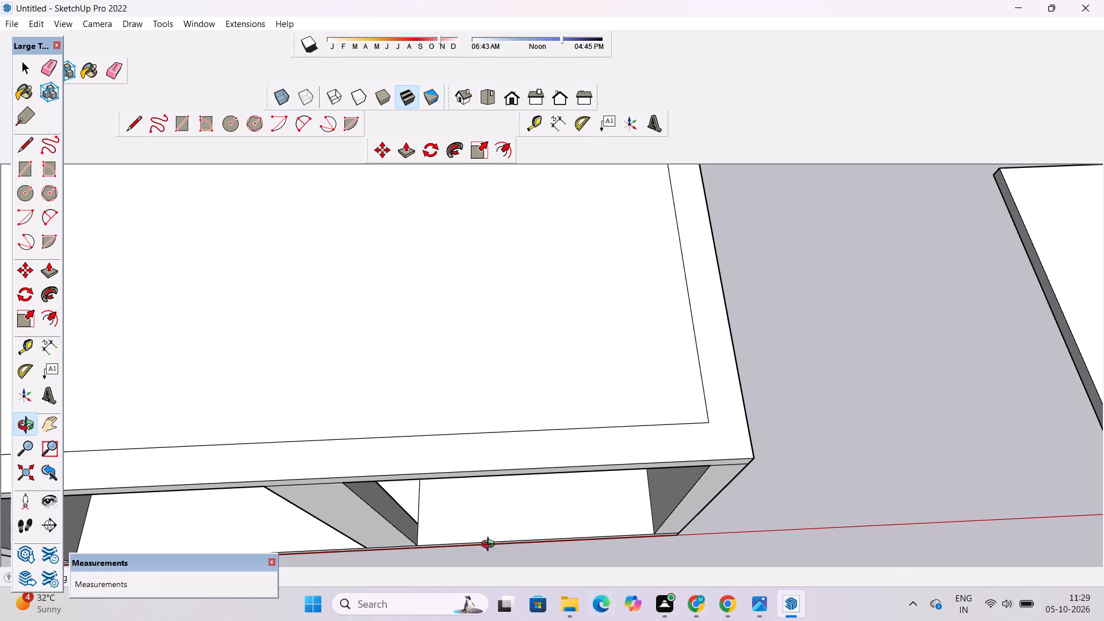
drag(601, 552, 581, 415)
scroll(631, 481, down, 5)
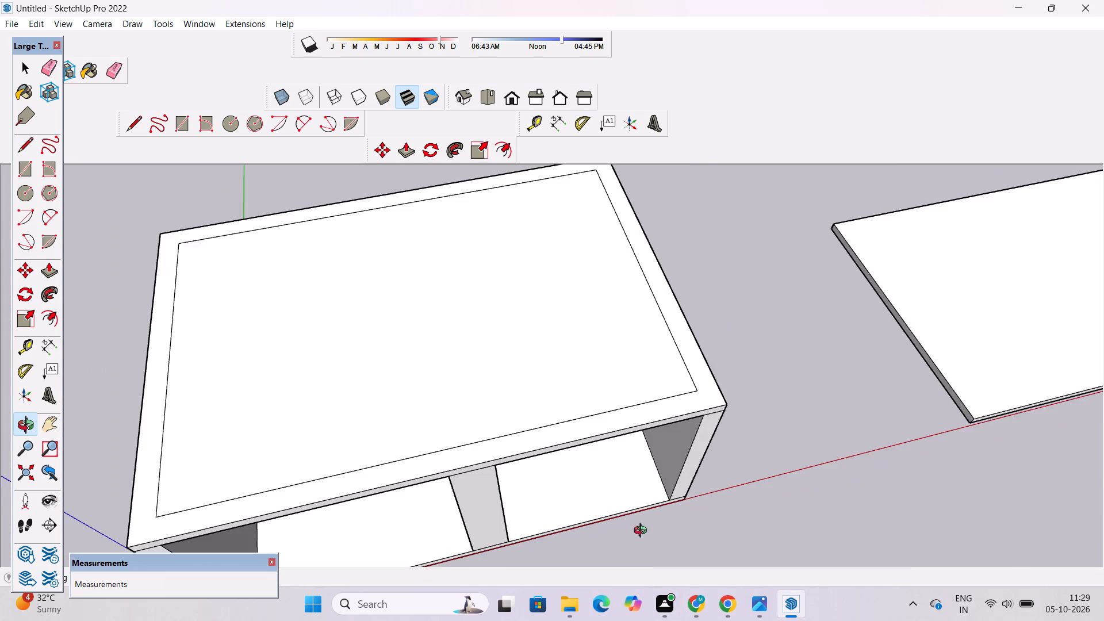
shift+drag(635, 442, 595, 382)
drag(704, 420, 649, 438)
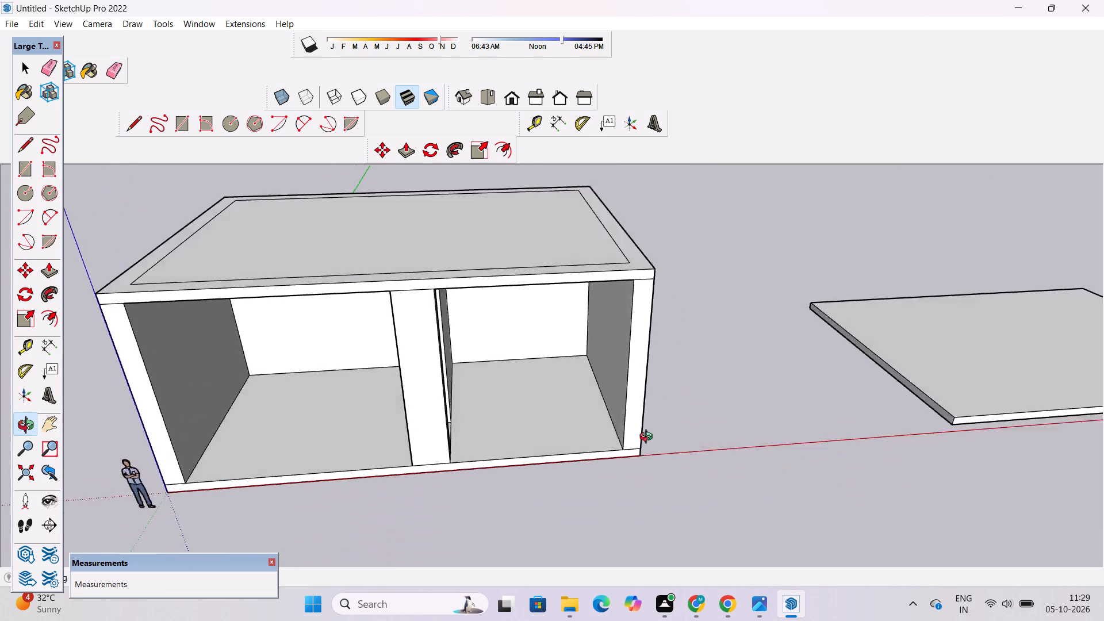
drag(649, 438, 559, 389)
drag(555, 369, 636, 438)
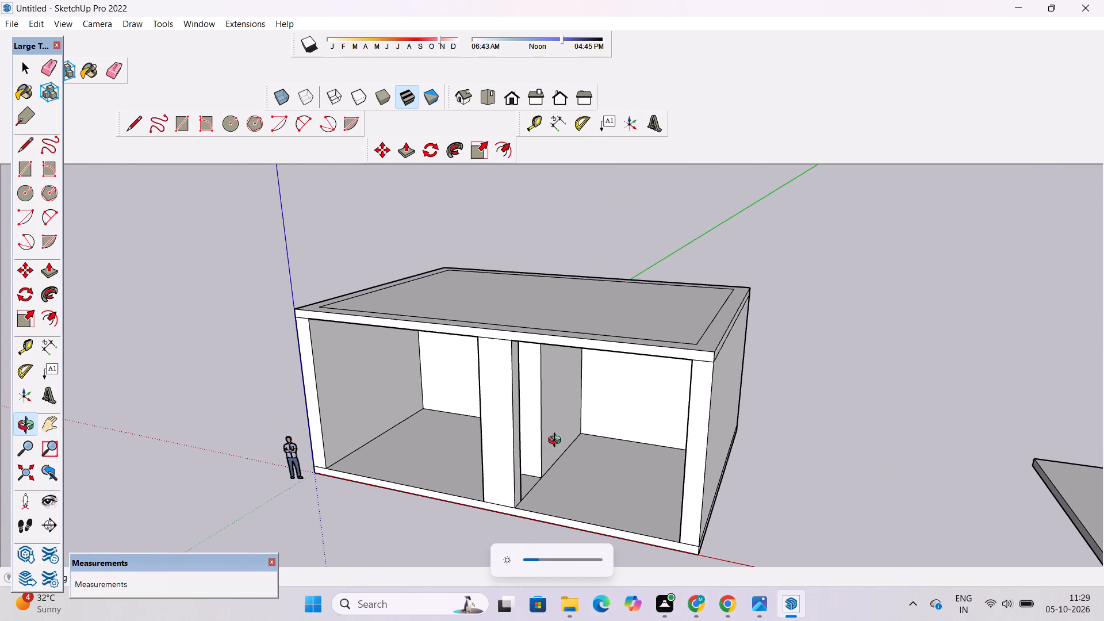
scroll(504, 437, down, 3)
drag(503, 442, 564, 549)
scroll(534, 456, up, 4)
shift+drag(526, 441, 480, 508)
drag(479, 508, 543, 432)
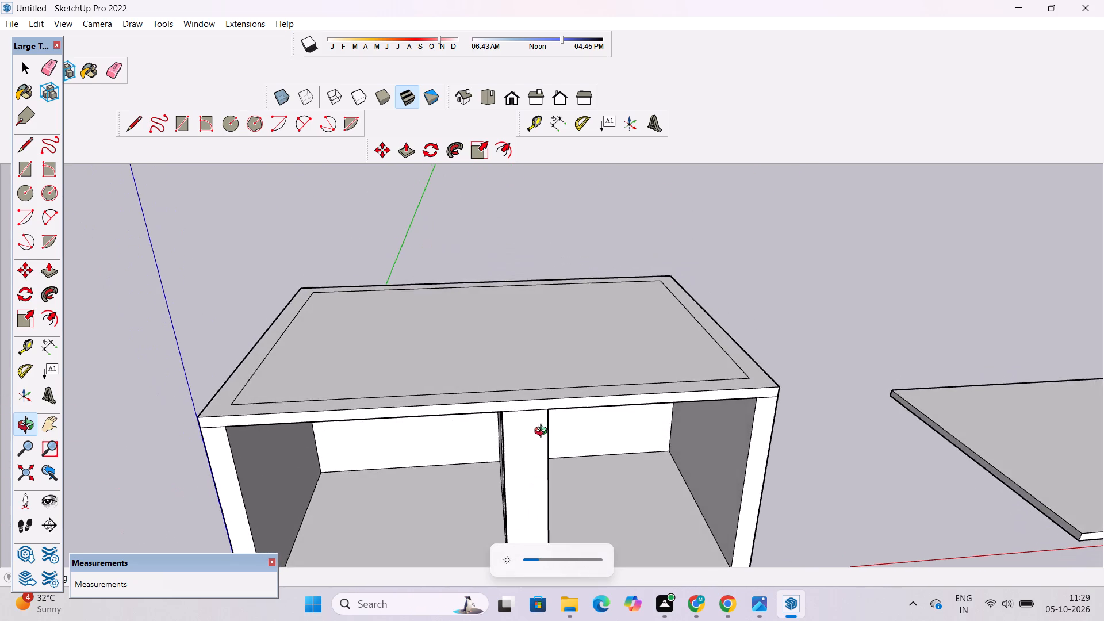
scroll(543, 432, down, 5)
drag(584, 381, 596, 549)
scroll(557, 423, up, 4)
shift+drag(561, 419, 563, 465)
drag(588, 458, 555, 462)
scroll(547, 462, down, 2)
shift+click(546, 464)
drag(544, 466, 530, 426)
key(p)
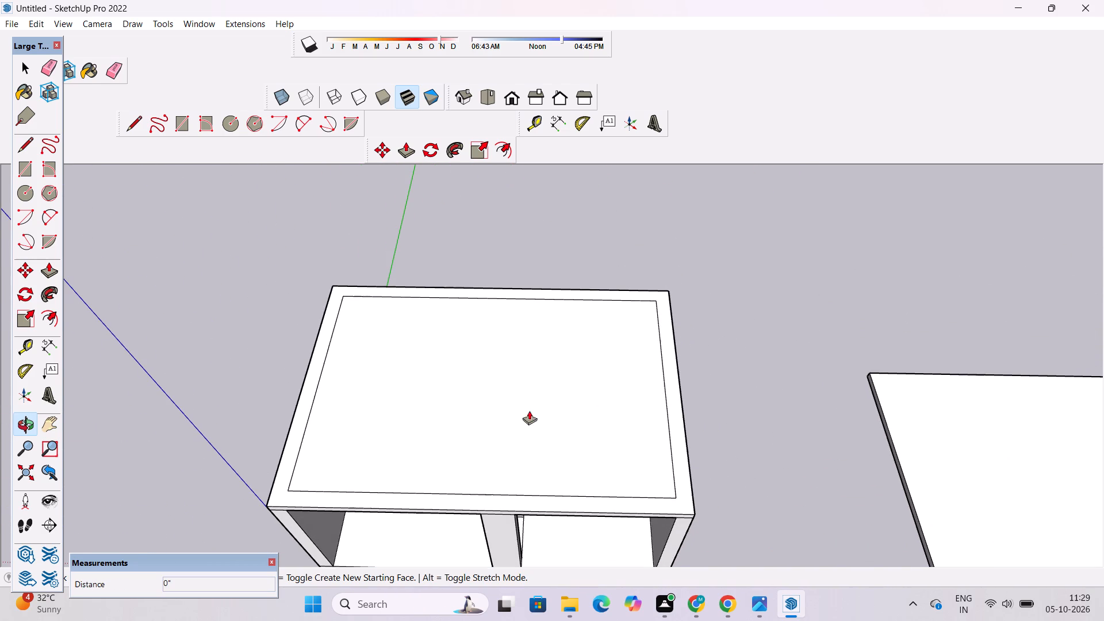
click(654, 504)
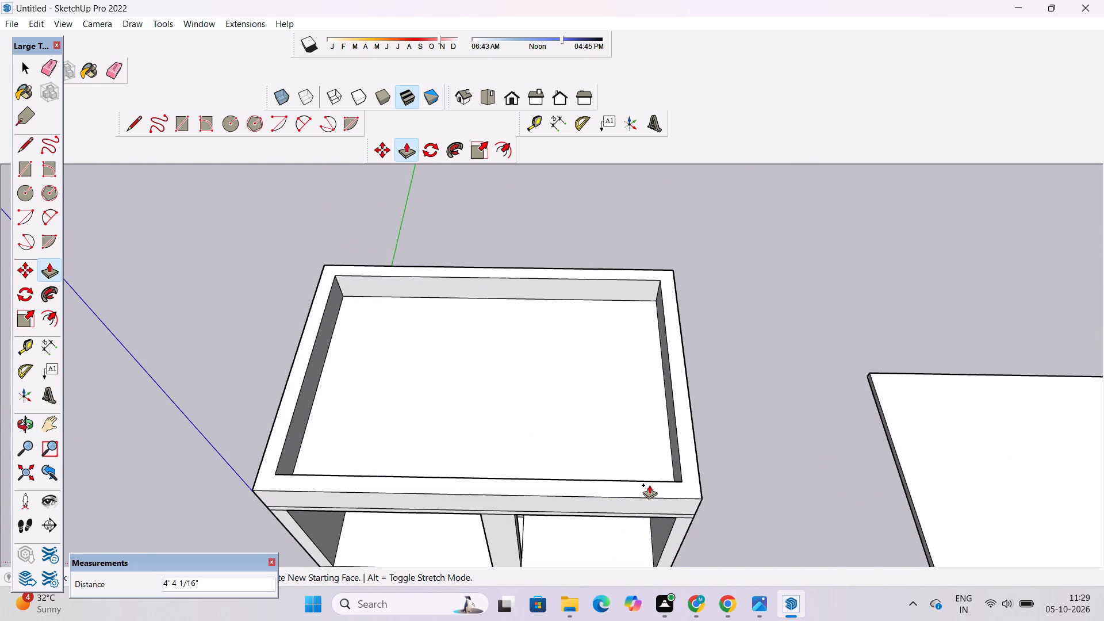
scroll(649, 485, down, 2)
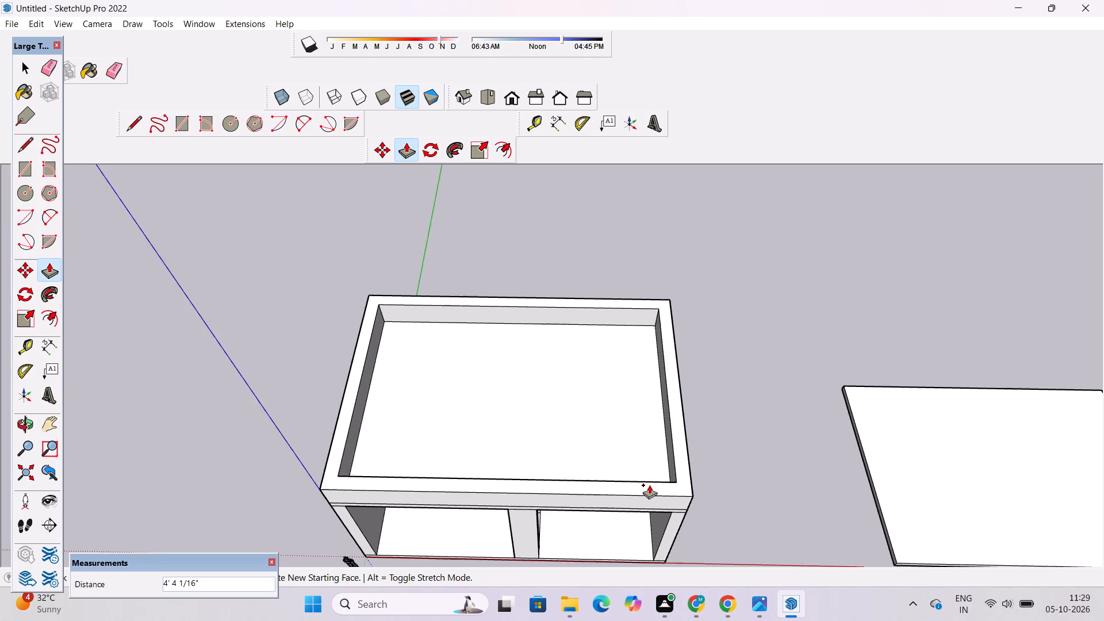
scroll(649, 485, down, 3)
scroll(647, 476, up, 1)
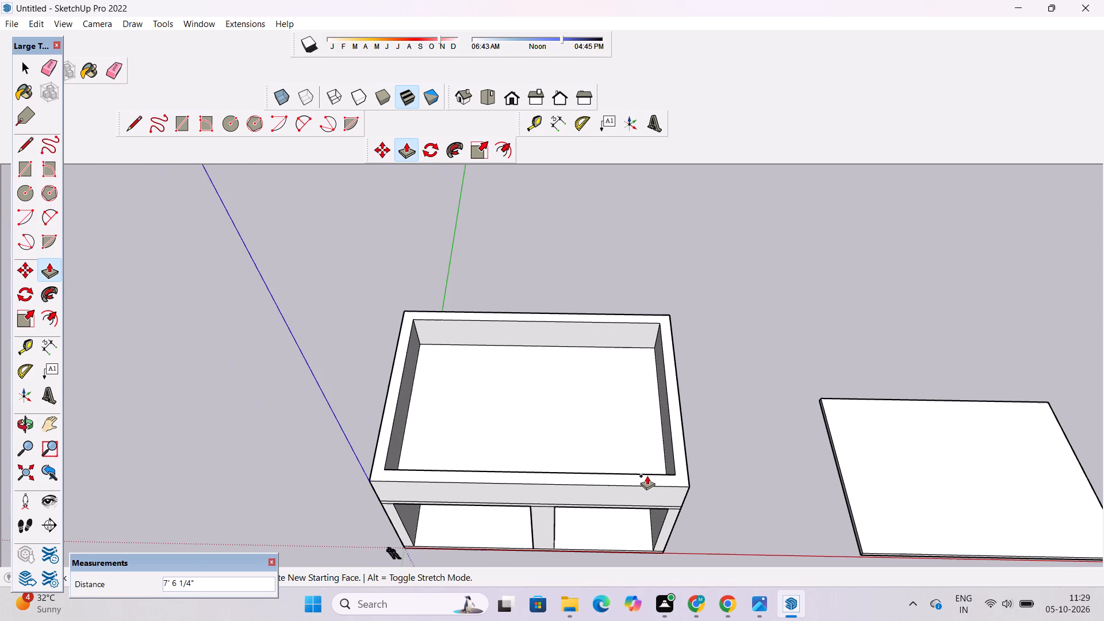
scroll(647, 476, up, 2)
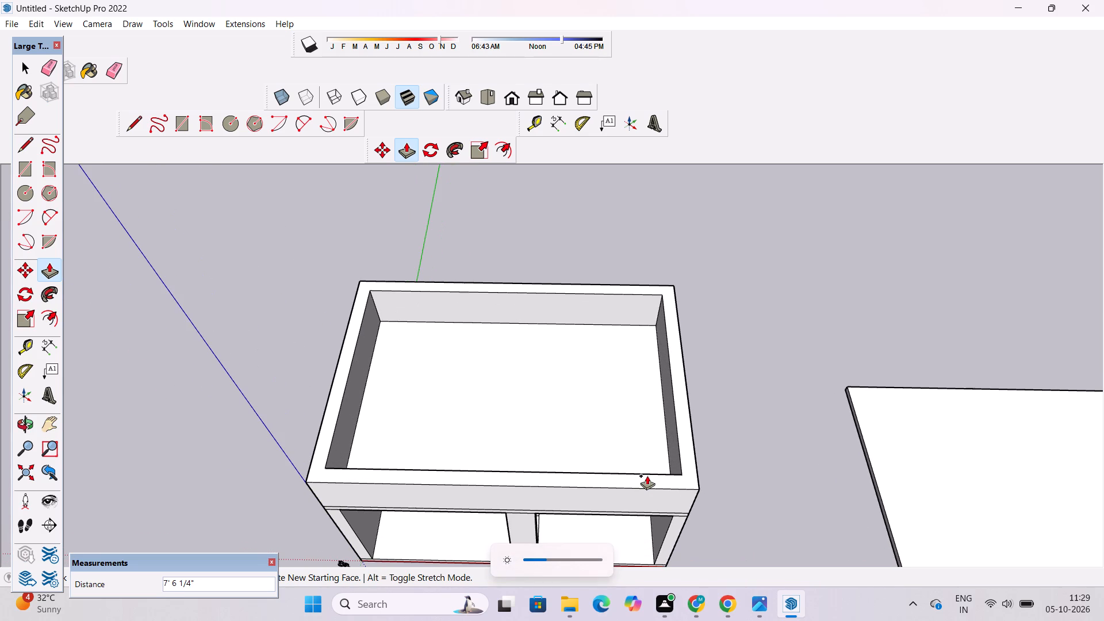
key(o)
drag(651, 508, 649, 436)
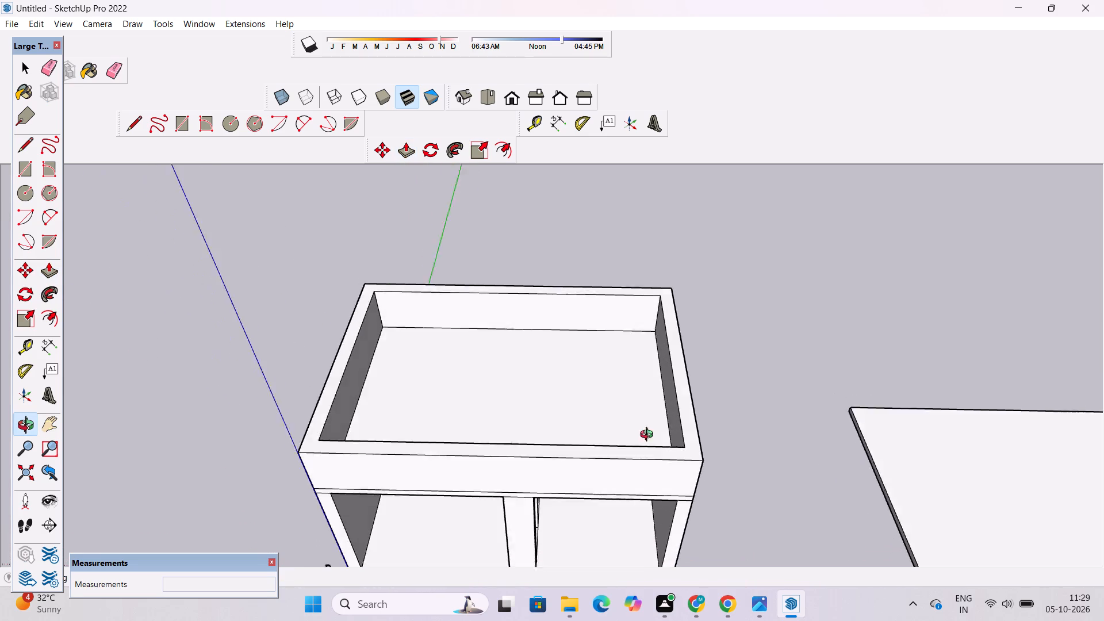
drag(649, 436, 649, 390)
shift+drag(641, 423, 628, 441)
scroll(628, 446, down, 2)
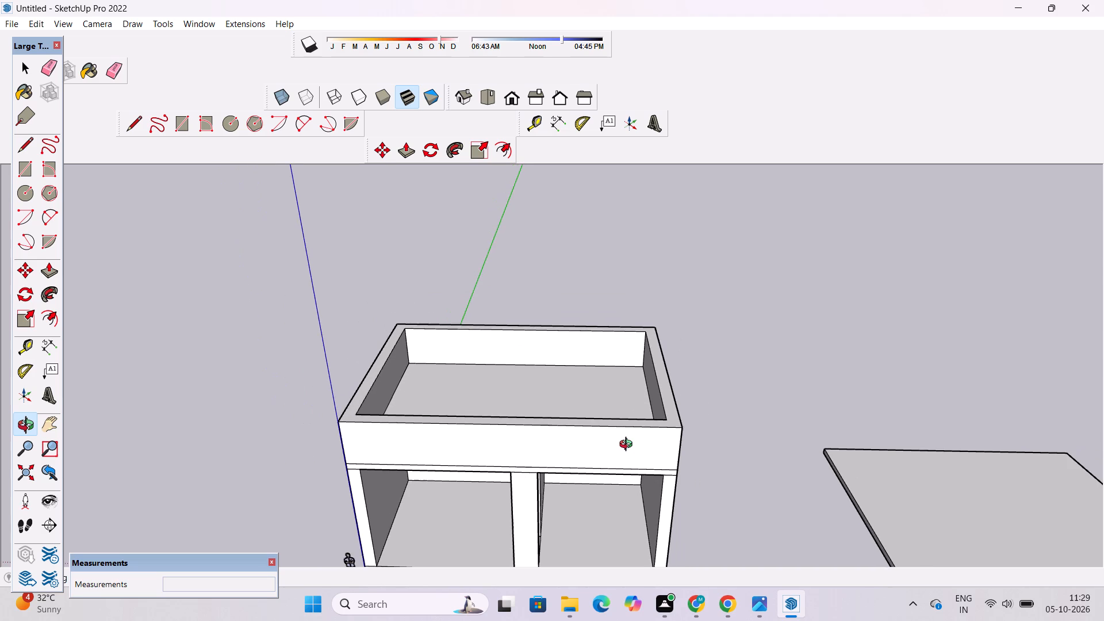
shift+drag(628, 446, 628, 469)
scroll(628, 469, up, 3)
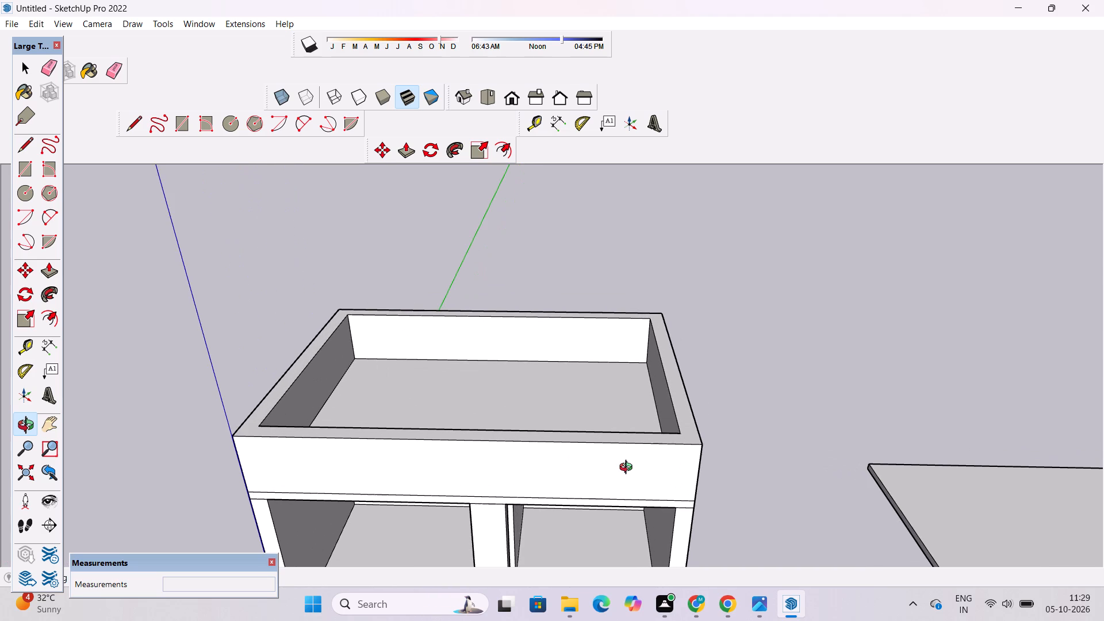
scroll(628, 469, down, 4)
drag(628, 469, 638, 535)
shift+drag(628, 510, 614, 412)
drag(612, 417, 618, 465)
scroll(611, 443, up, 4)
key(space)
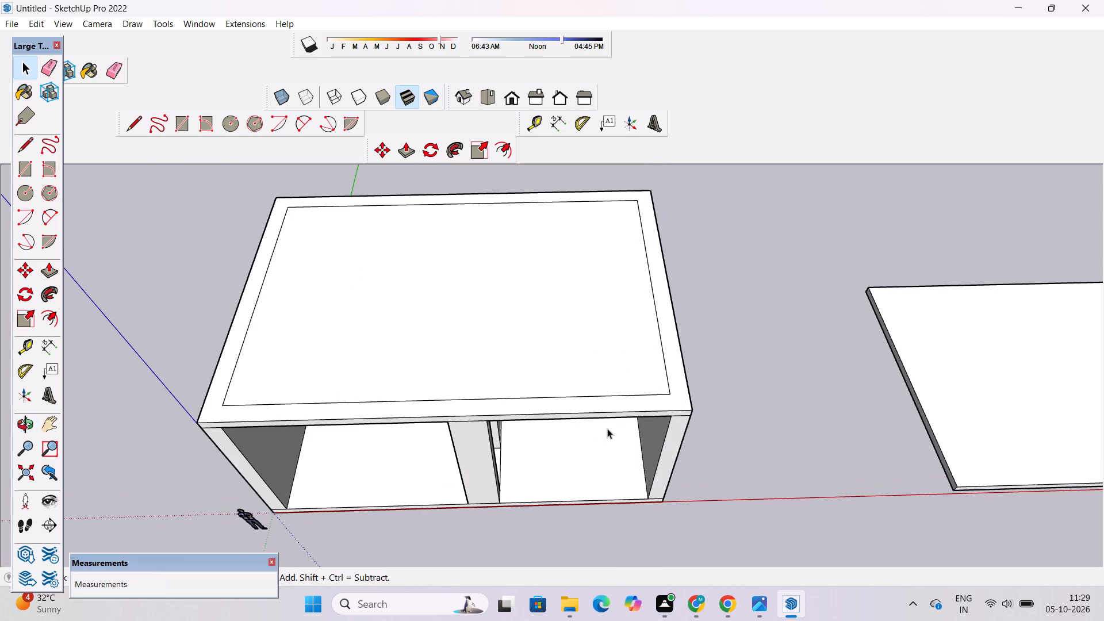
Place a guide line parallel to the roof's front inset line, offset 13' inward across the roof.
scroll(593, 428, down, 3)
key(t)
scroll(679, 347, up, 3)
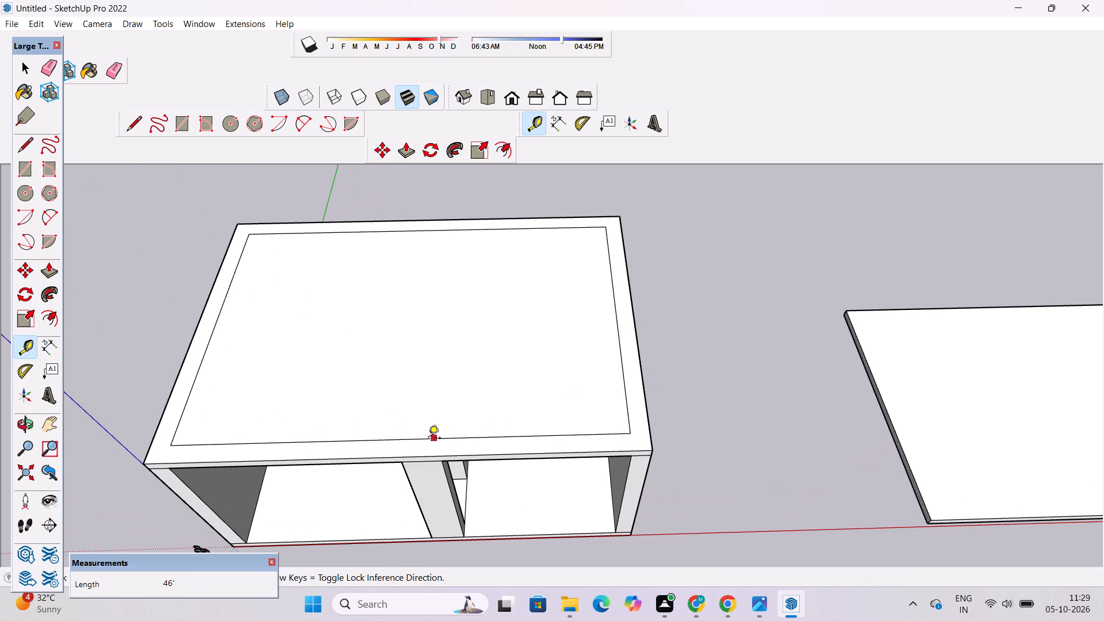
click(406, 439)
scroll(406, 439, down, 4)
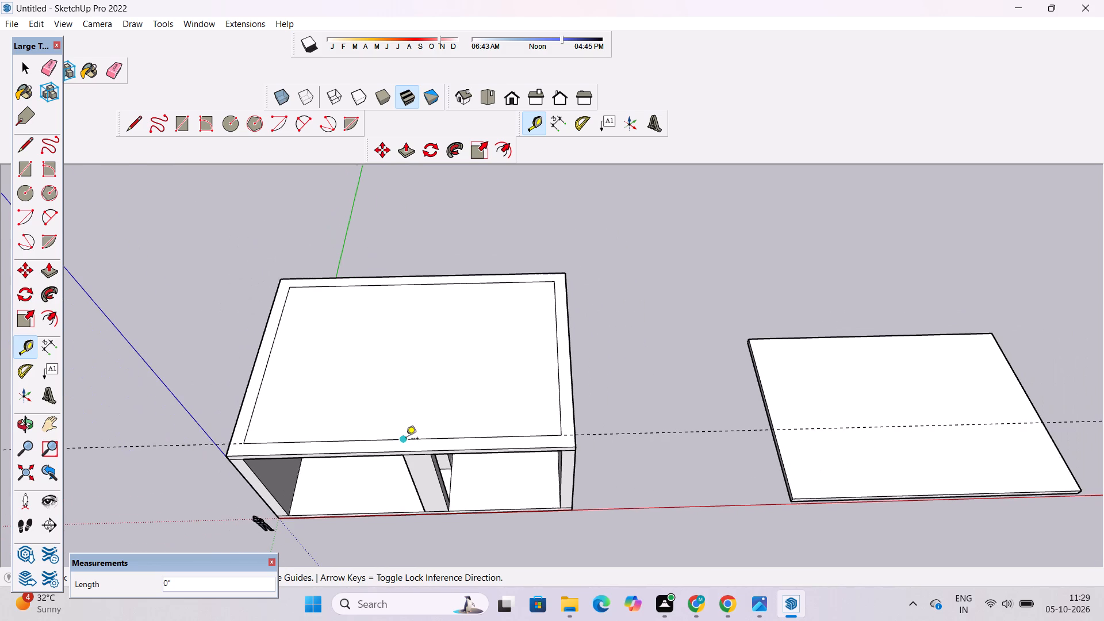
scroll(424, 373, up, 4)
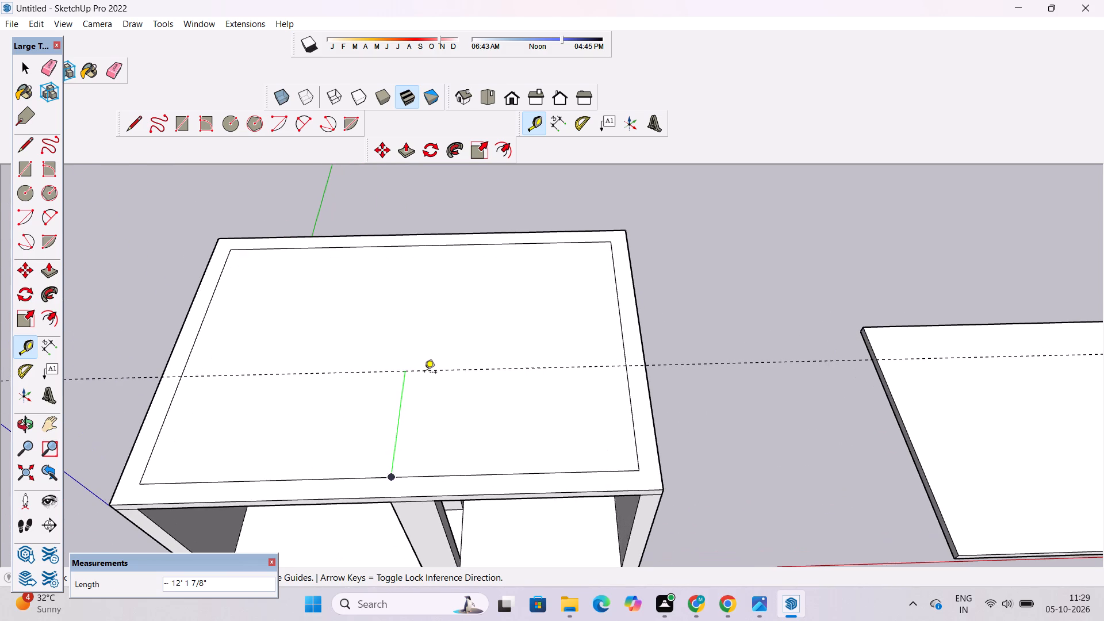
scroll(424, 373, up, 1)
scroll(424, 373, down, 4)
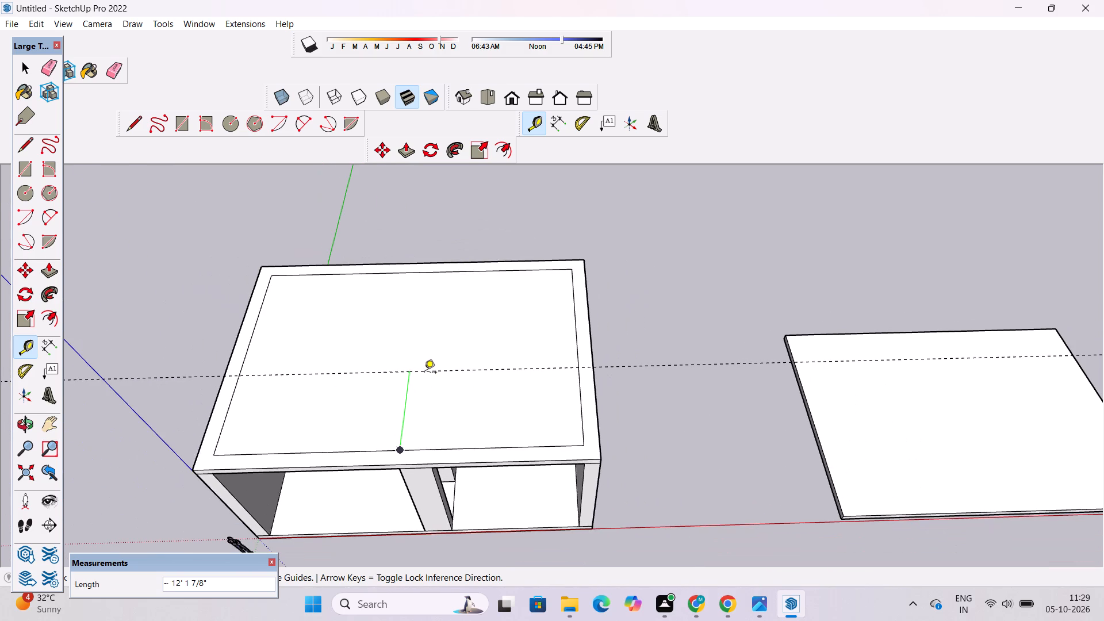
scroll(424, 373, down, 2)
scroll(424, 373, up, 2)
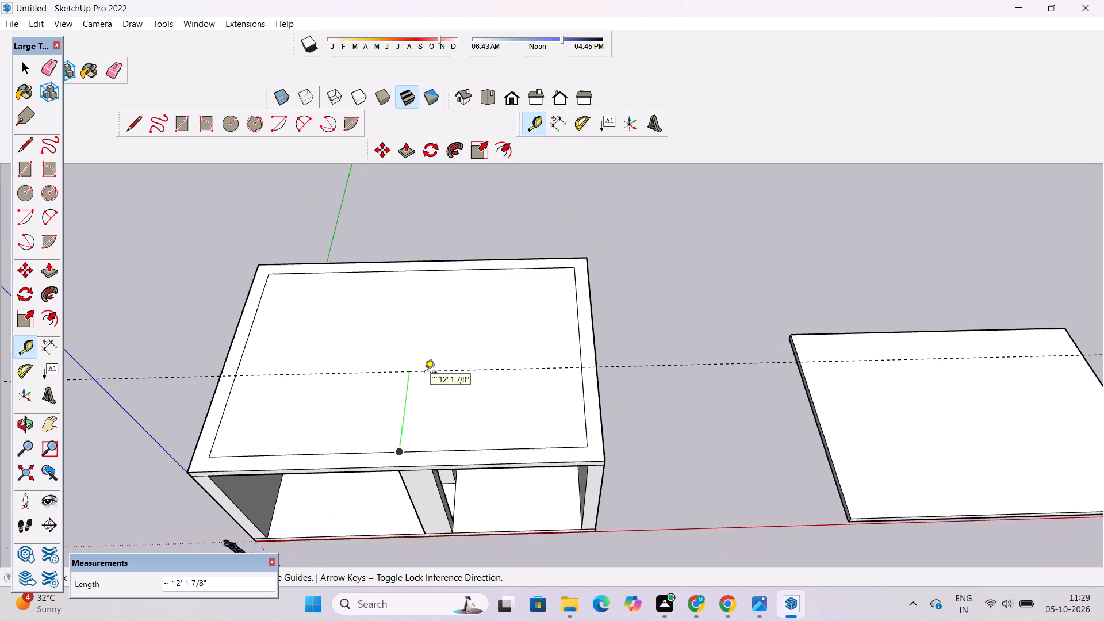
scroll(424, 373, down, 1)
scroll(424, 373, up, 2)
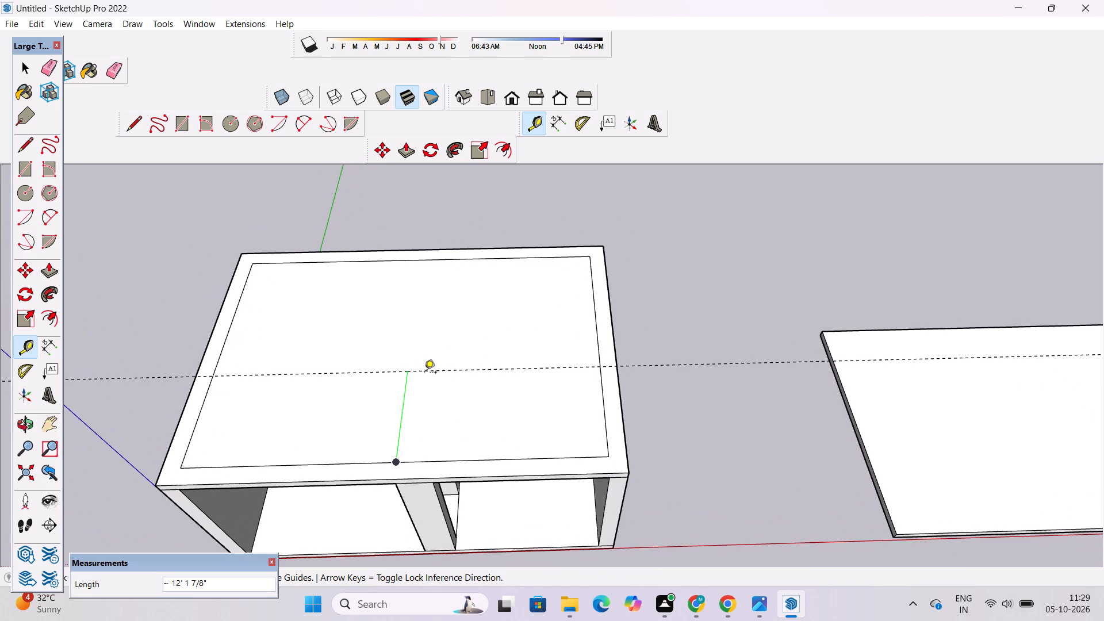
scroll(424, 373, up, 2)
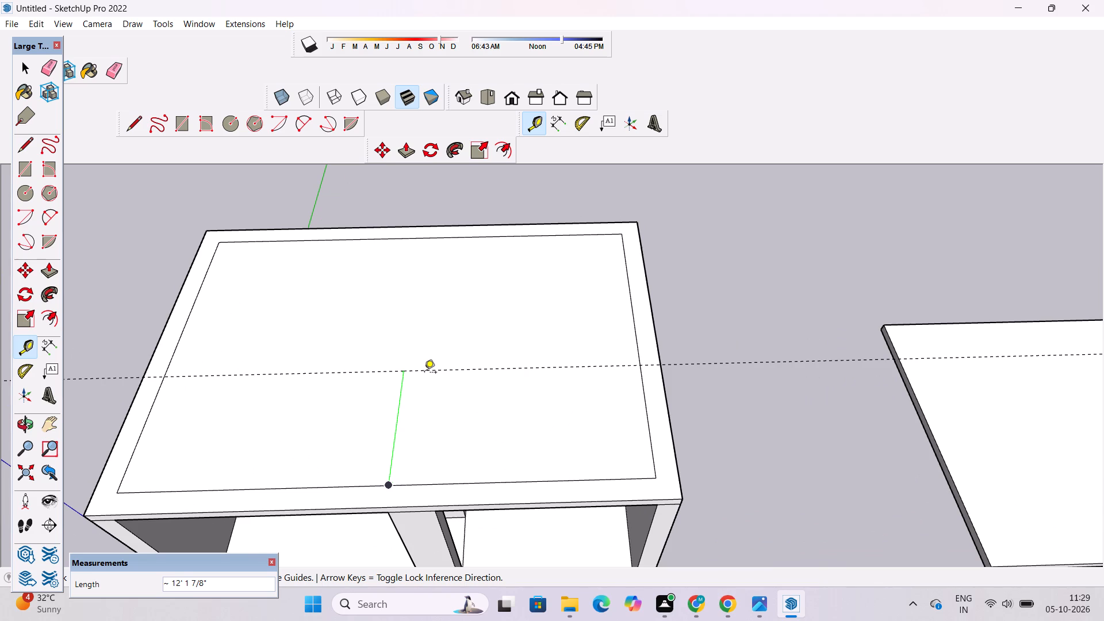
scroll(424, 373, down, 3)
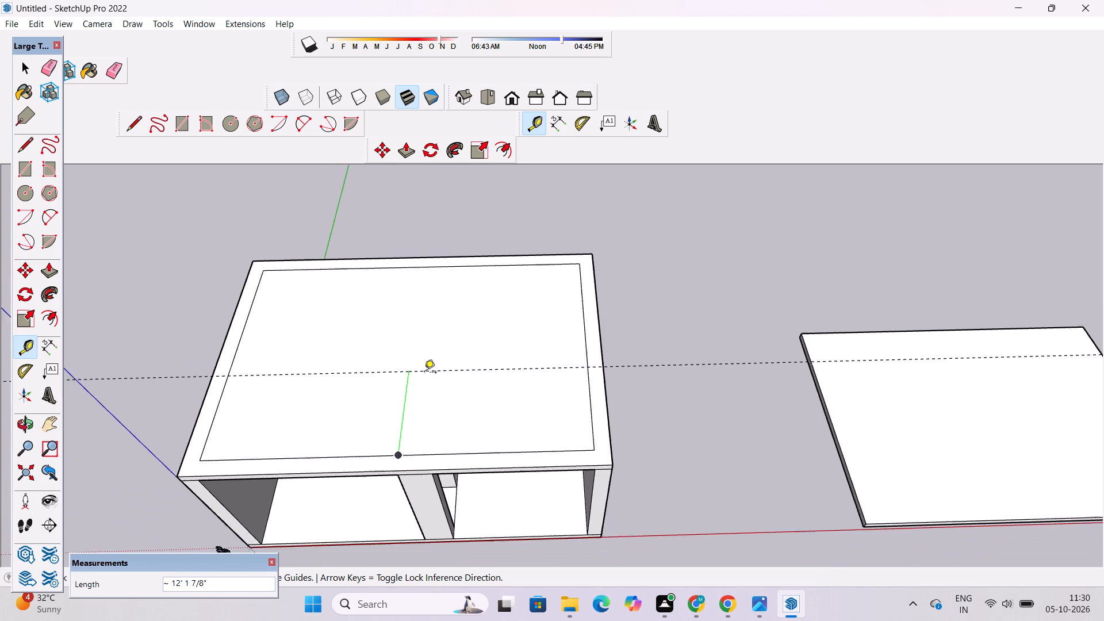
scroll(424, 373, down, 2)
scroll(424, 373, up, 1)
scroll(424, 373, down, 6)
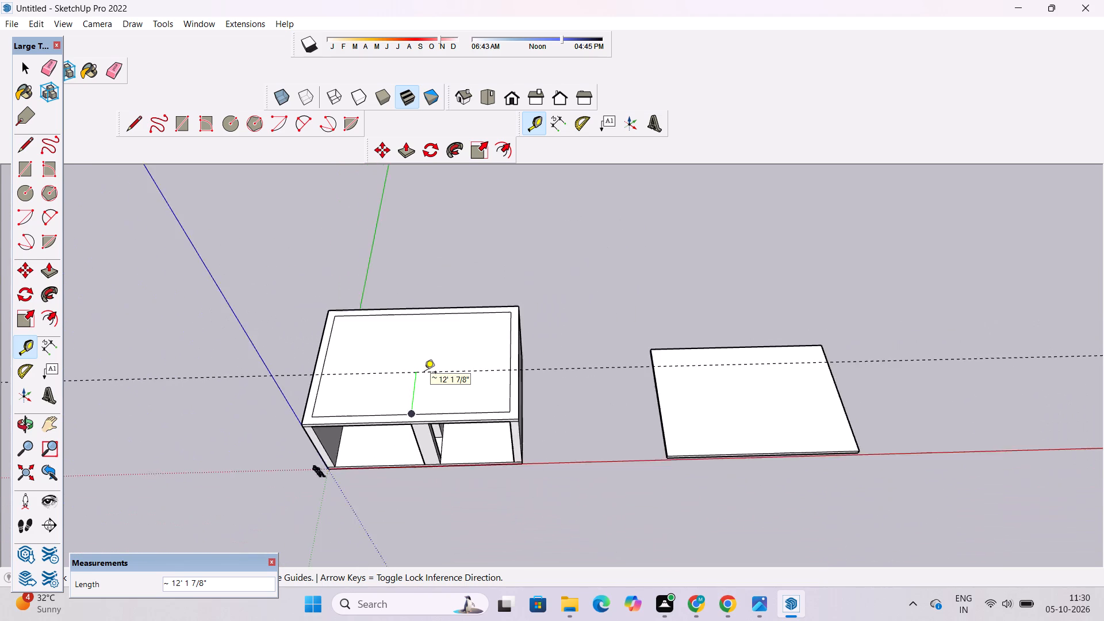
scroll(424, 373, up, 5)
text(13)
key(apostrophe)
key(Return)
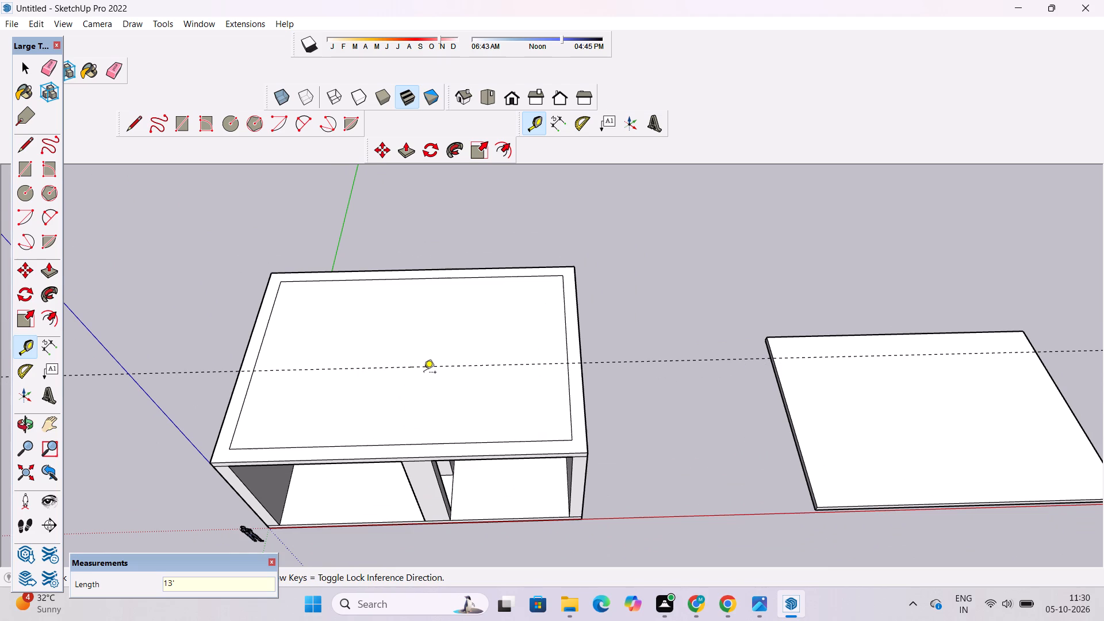
Place a guide line parallel to the roof's left inset line, offset 27' inward so it crosses the 13' guide.
scroll(336, 398, down, 5)
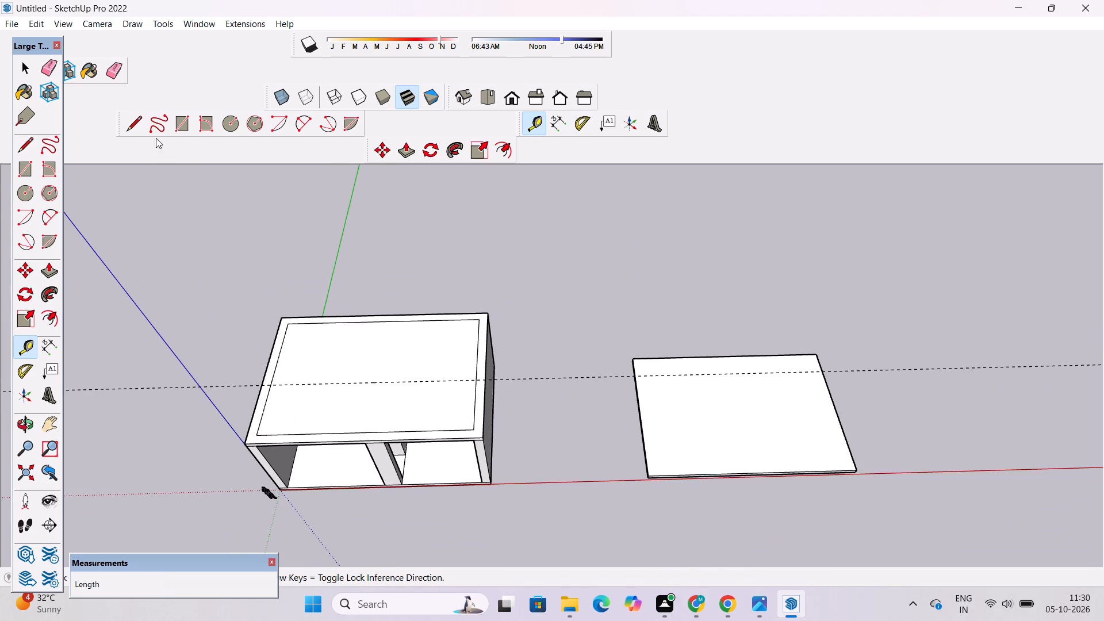
scroll(274, 403, up, 5)
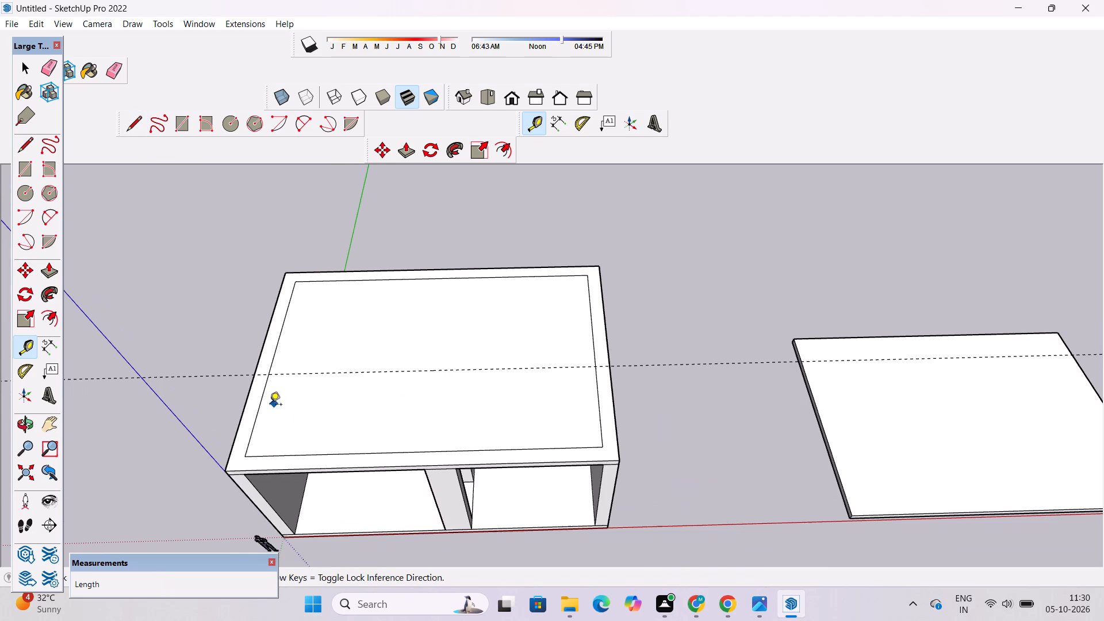
click(260, 401)
scroll(473, 388, up, 1)
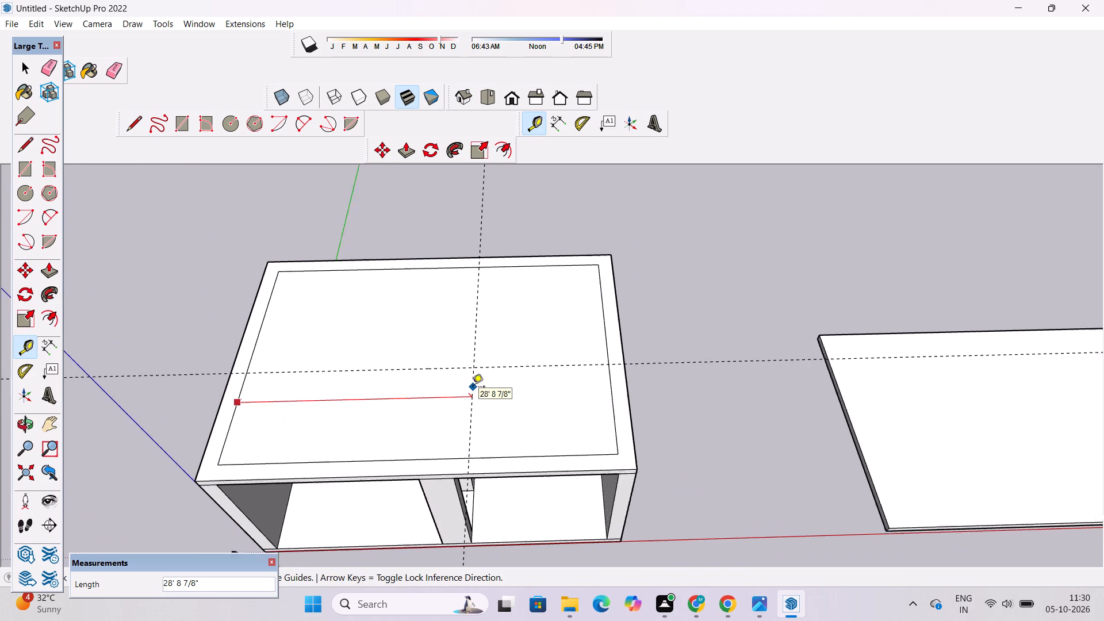
scroll(473, 388, up, 3)
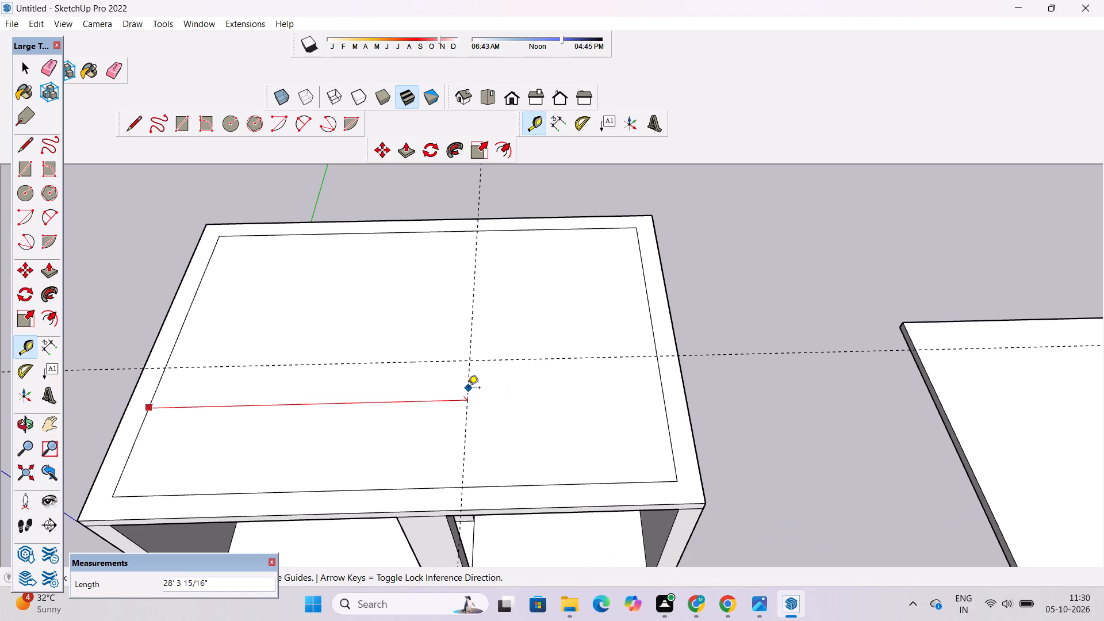
scroll(468, 389, down, 4)
scroll(468, 389, up, 2)
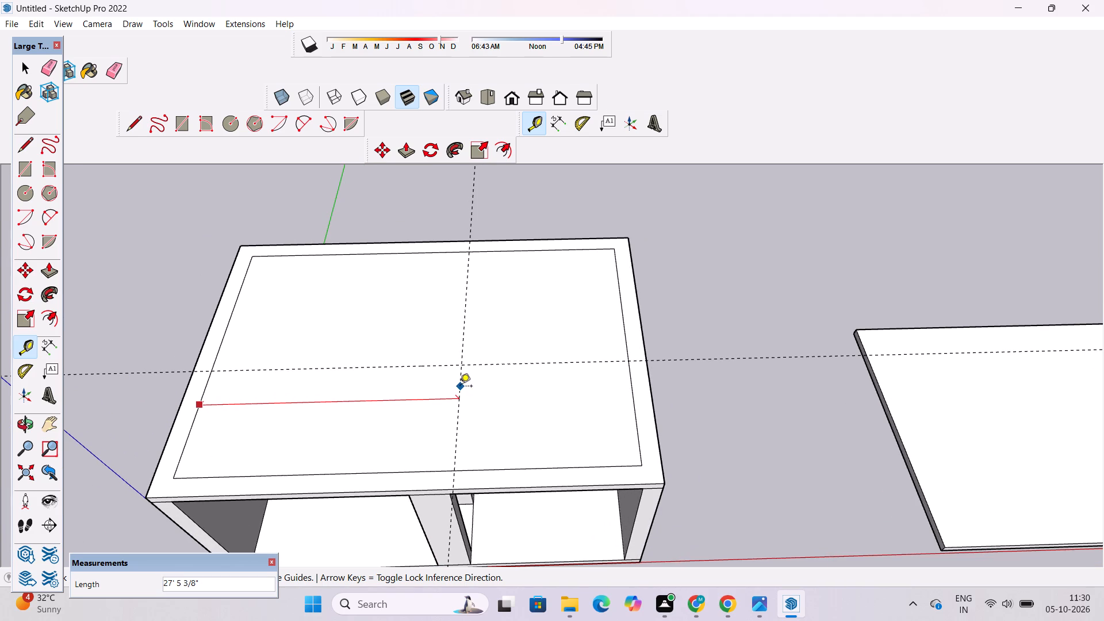
text(27')
key(Return)
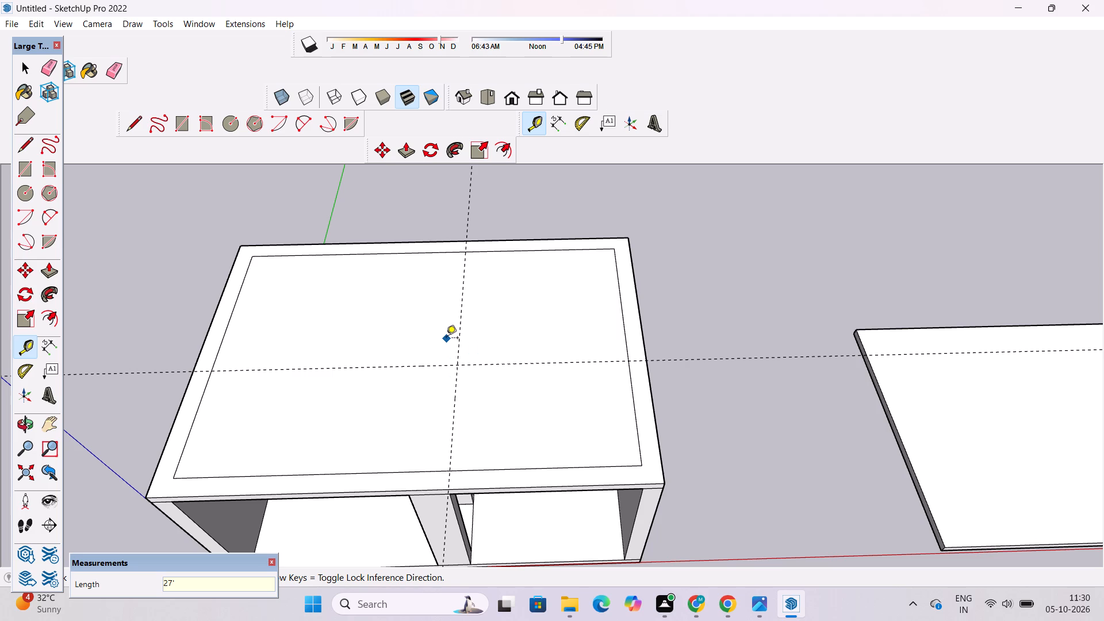
Place a second parallel guide 2' from the 27' guide, on the side toward the roof's left inset line.
scroll(444, 336, up, 3)
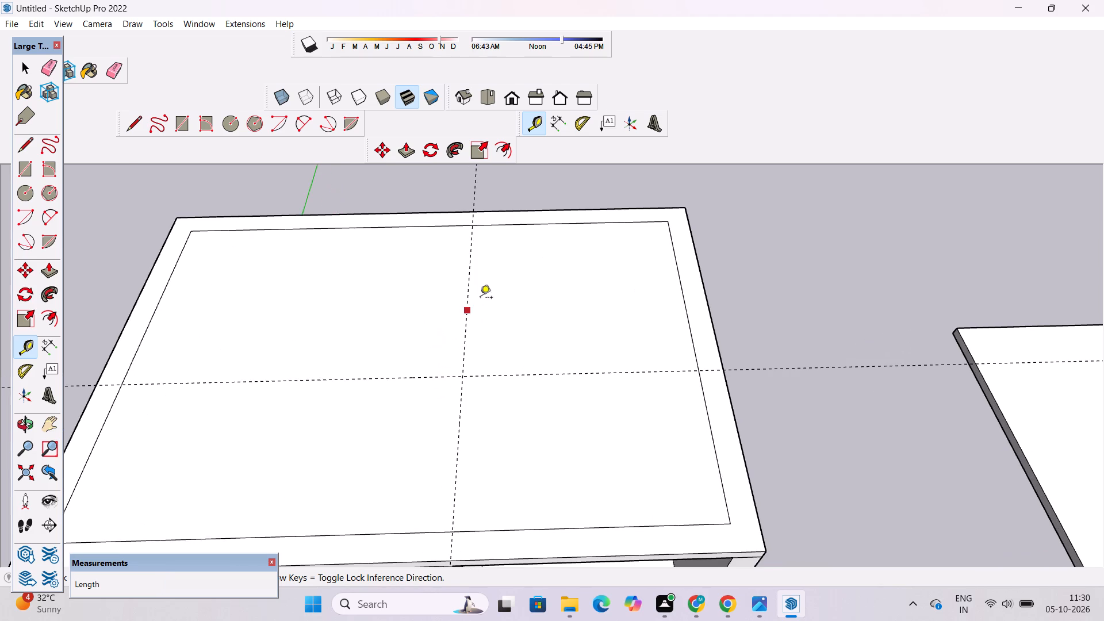
click(467, 309)
scroll(453, 316, down, 3)
scroll(408, 332, up, 2)
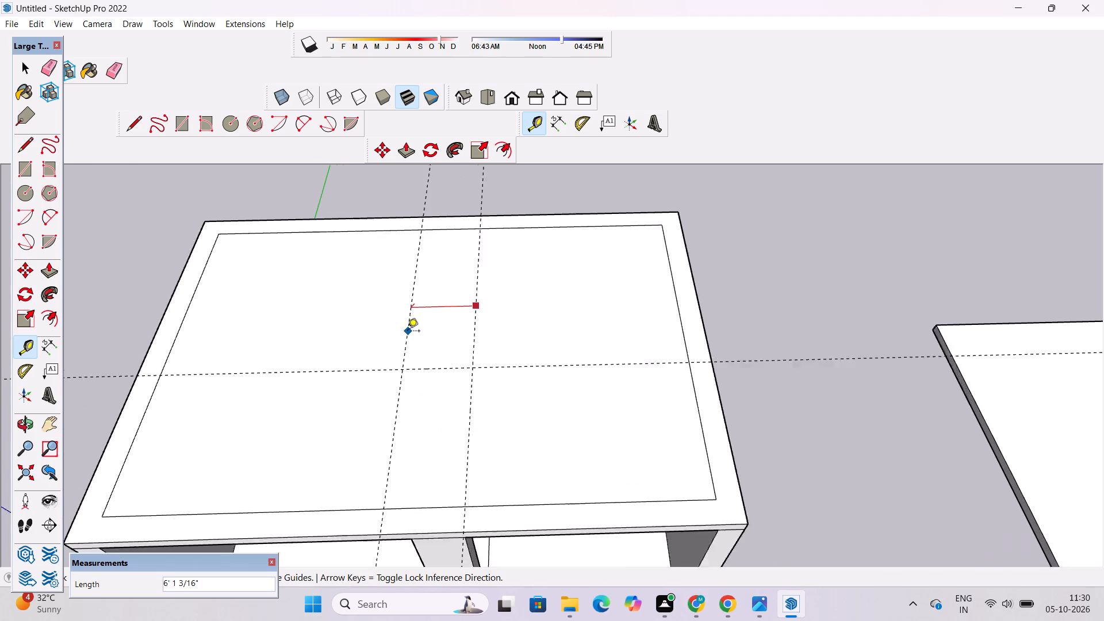
scroll(408, 332, up, 1)
scroll(393, 340, down, 2)
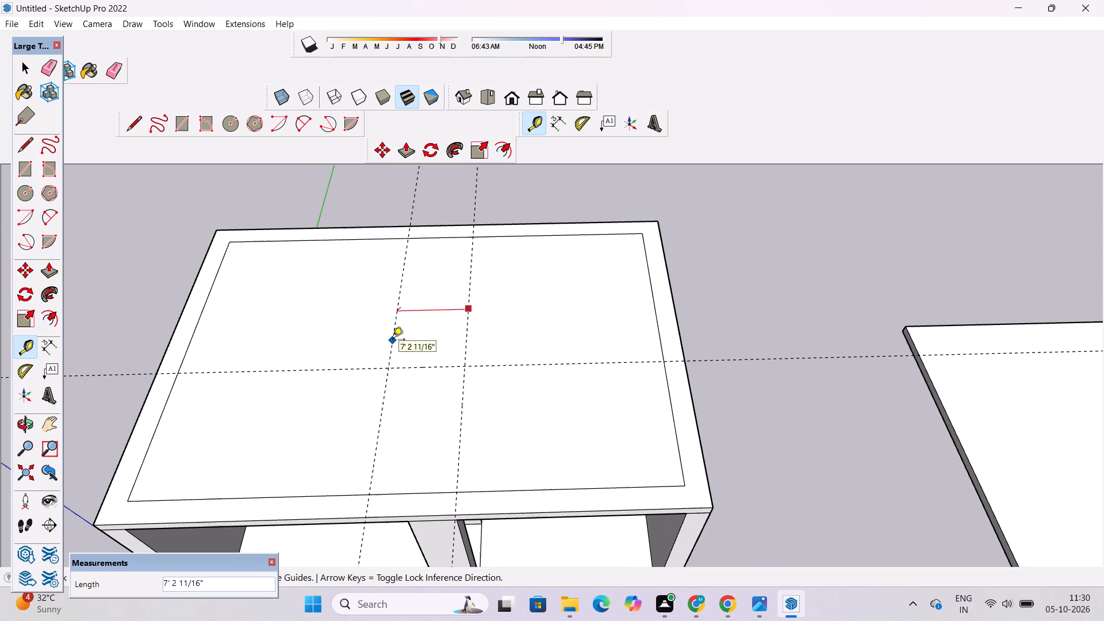
text(2')
key(Return)
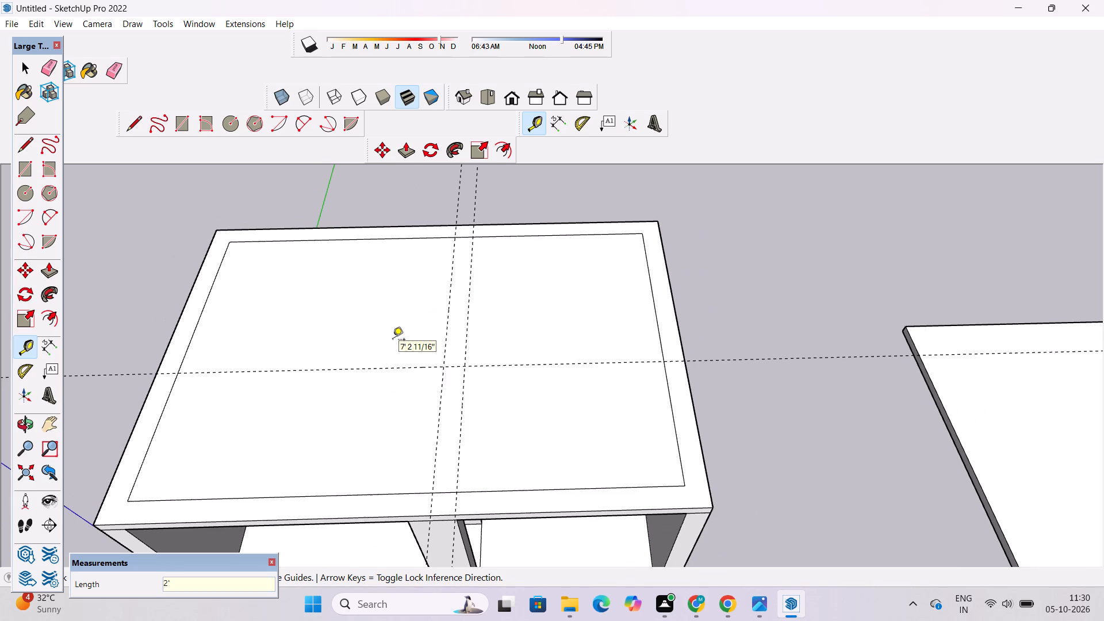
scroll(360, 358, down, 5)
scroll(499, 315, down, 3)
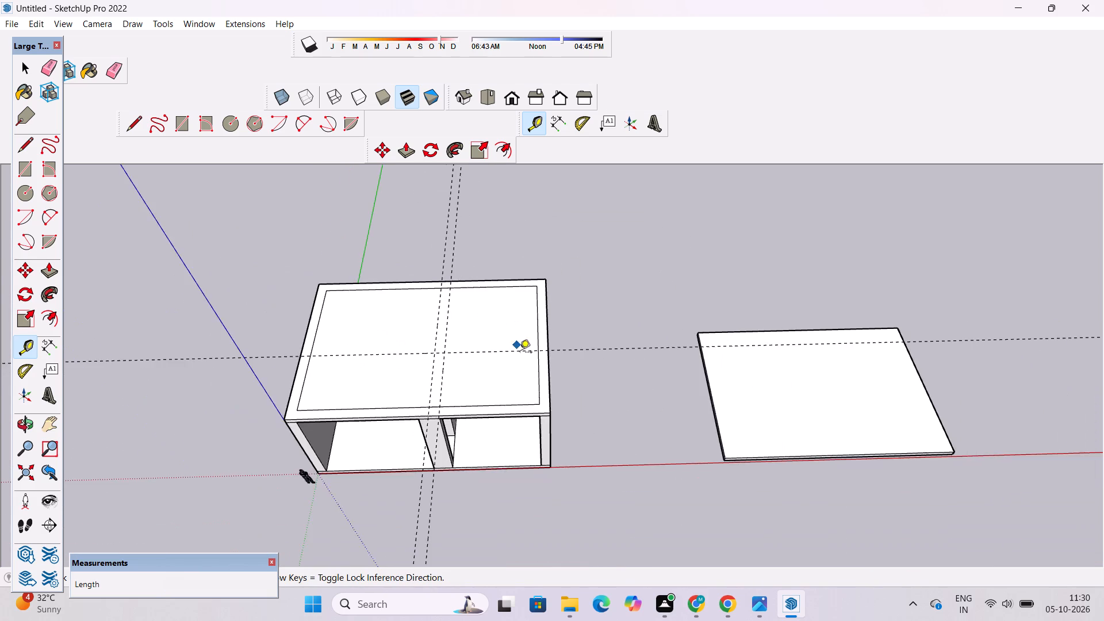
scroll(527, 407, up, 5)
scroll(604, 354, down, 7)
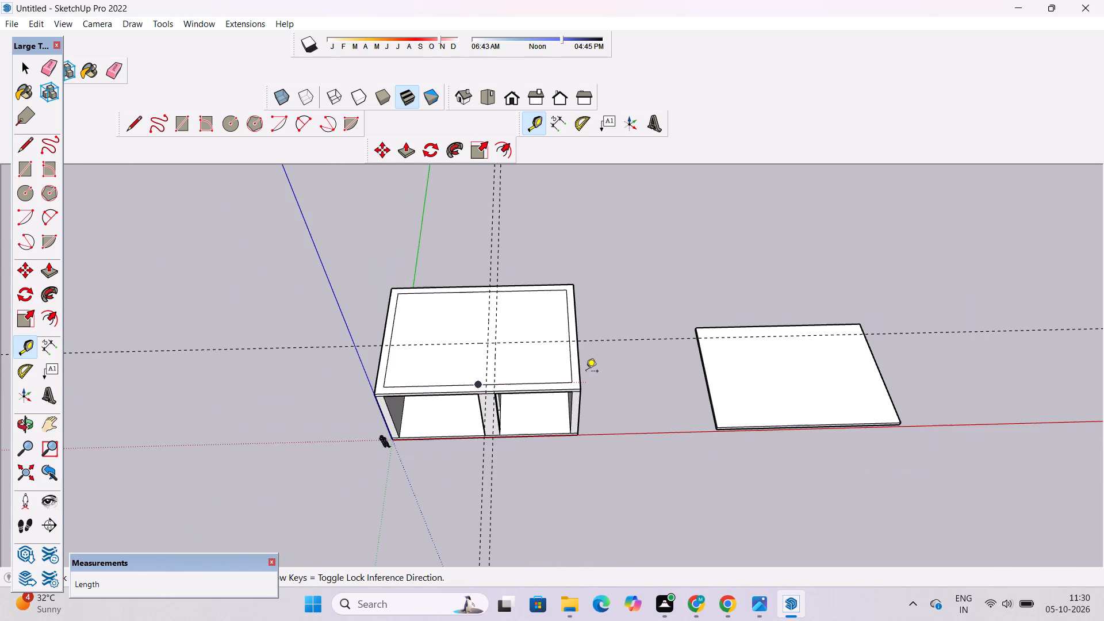
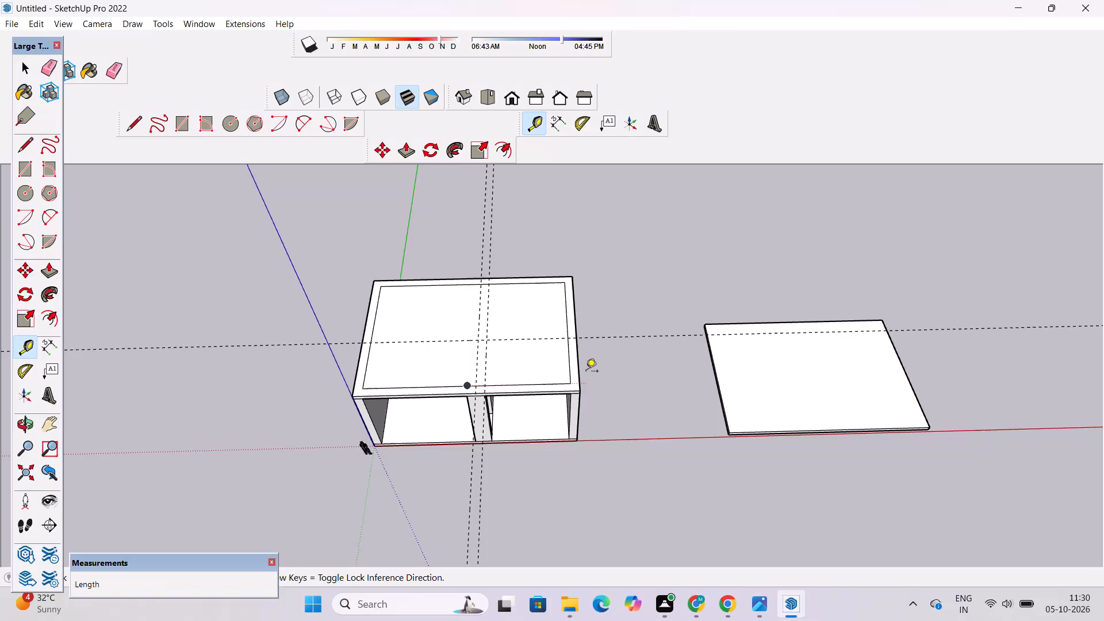
Examine the guide layout on the roof from the front and from above.
scroll(586, 372, up, 1)
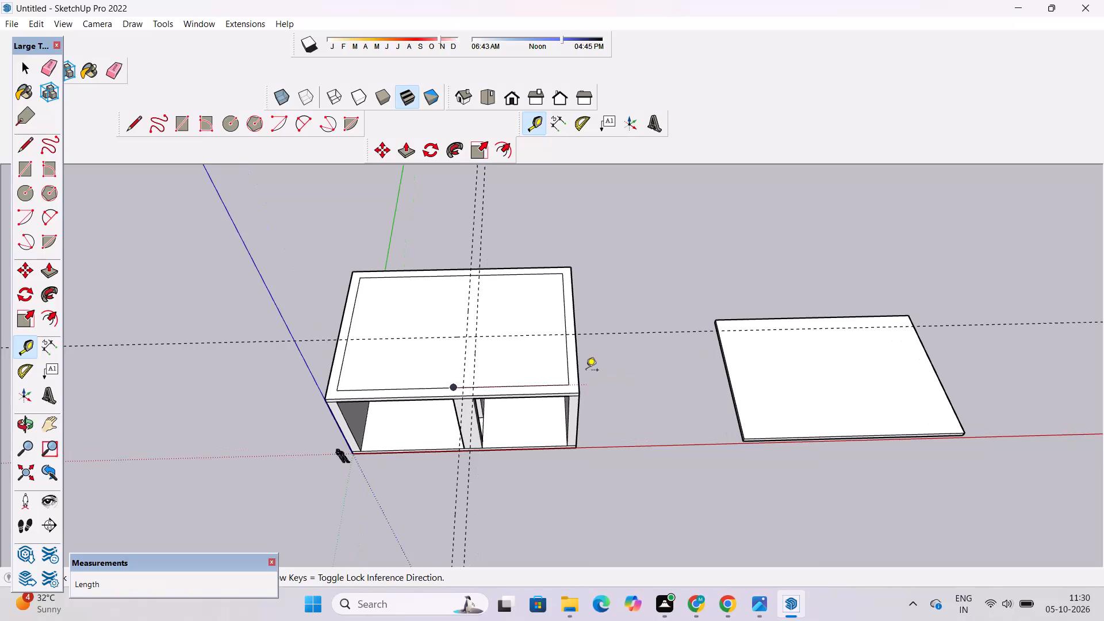
key(space)
text(p)
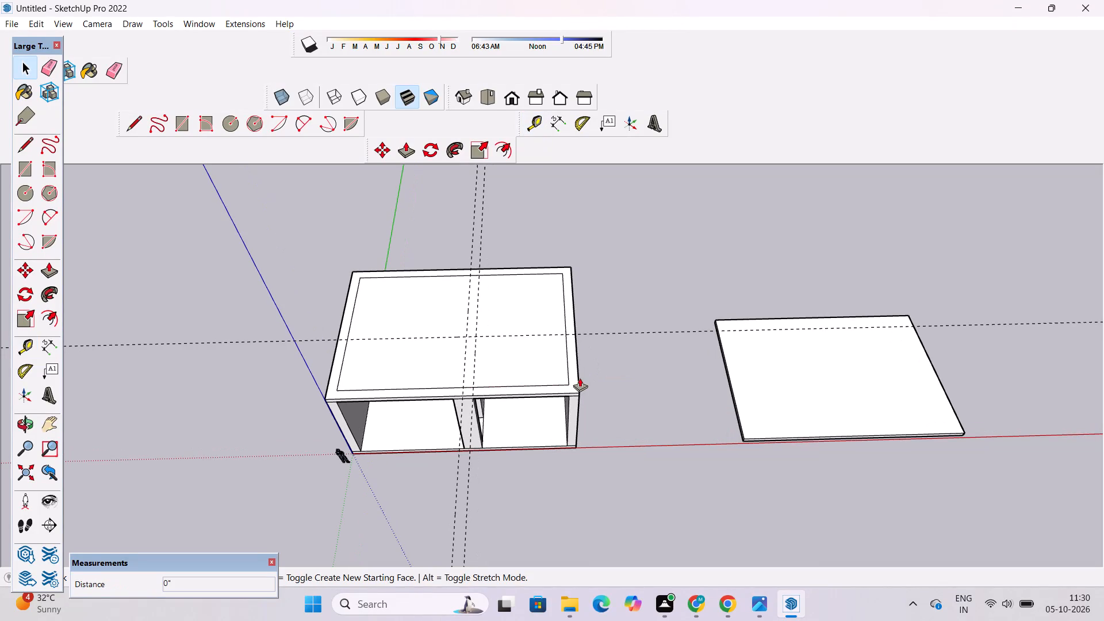
key(o)
shift+drag(561, 360, 576, 419)
shift+drag(519, 459, 541, 401)
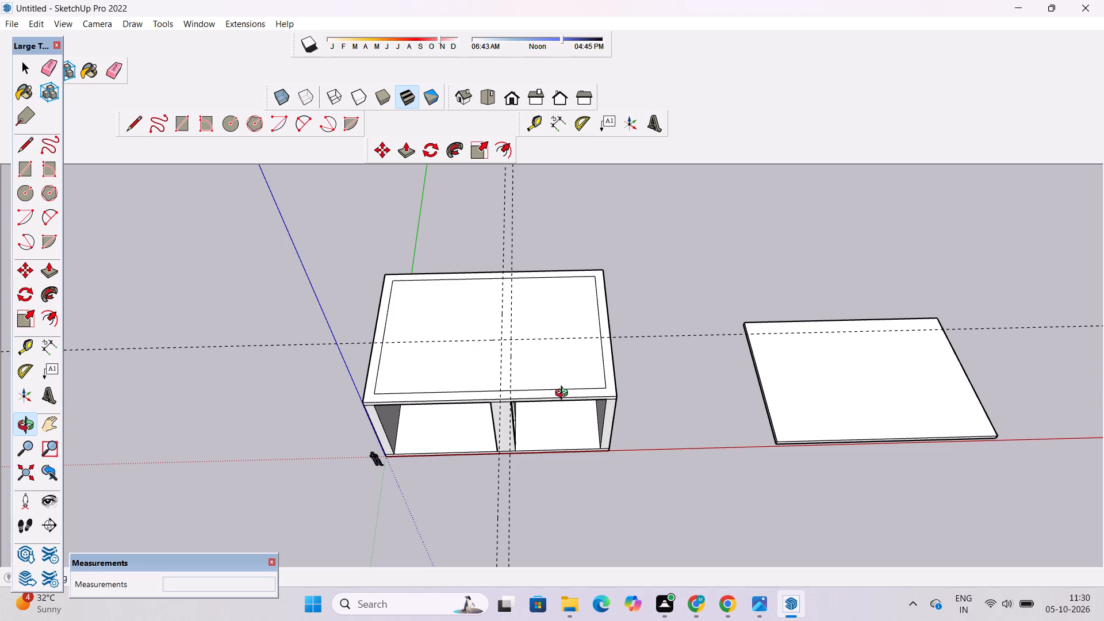
shift+drag(562, 404, 561, 432)
shift+drag(467, 453, 535, 394)
scroll(531, 355, up, 5)
shift+drag(597, 323, 500, 351)
scroll(500, 351, up, 2)
shift+drag(526, 332, 500, 378)
shift+drag(500, 378, 480, 385)
scroll(477, 375, down, 3)
drag(511, 346, 515, 438)
scroll(451, 397, up, 5)
shift+drag(427, 397, 485, 375)
scroll(486, 378, down, 5)
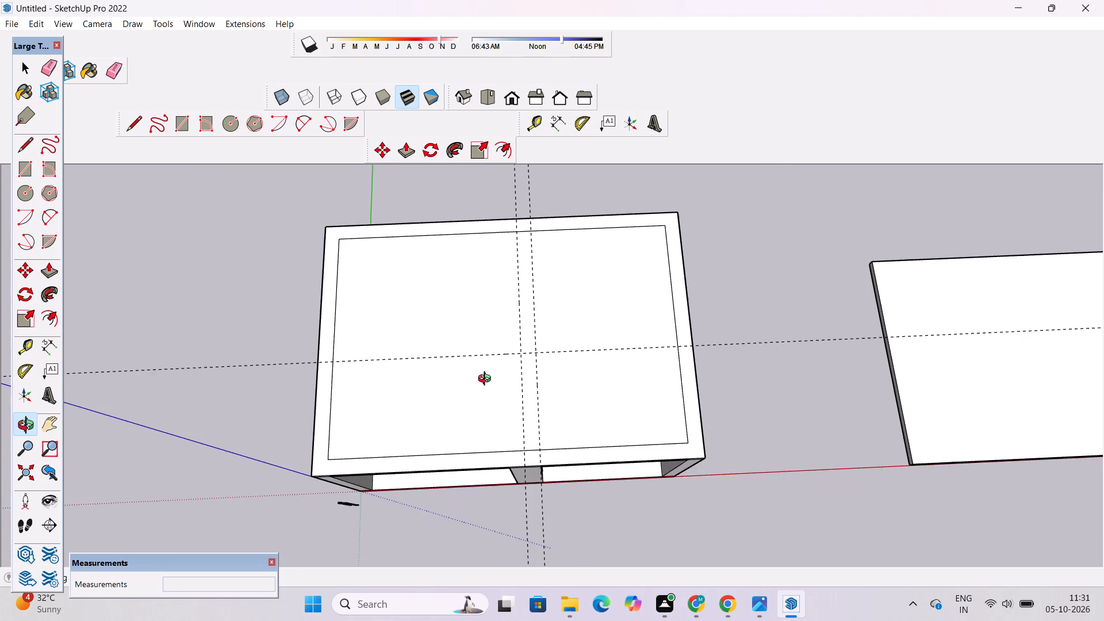
shift+drag(501, 382, 501, 398)
shift+click(501, 398)
Draw a 48' line along the 13' guide, from the roof's left inset line to its right outer edge.
key(l)
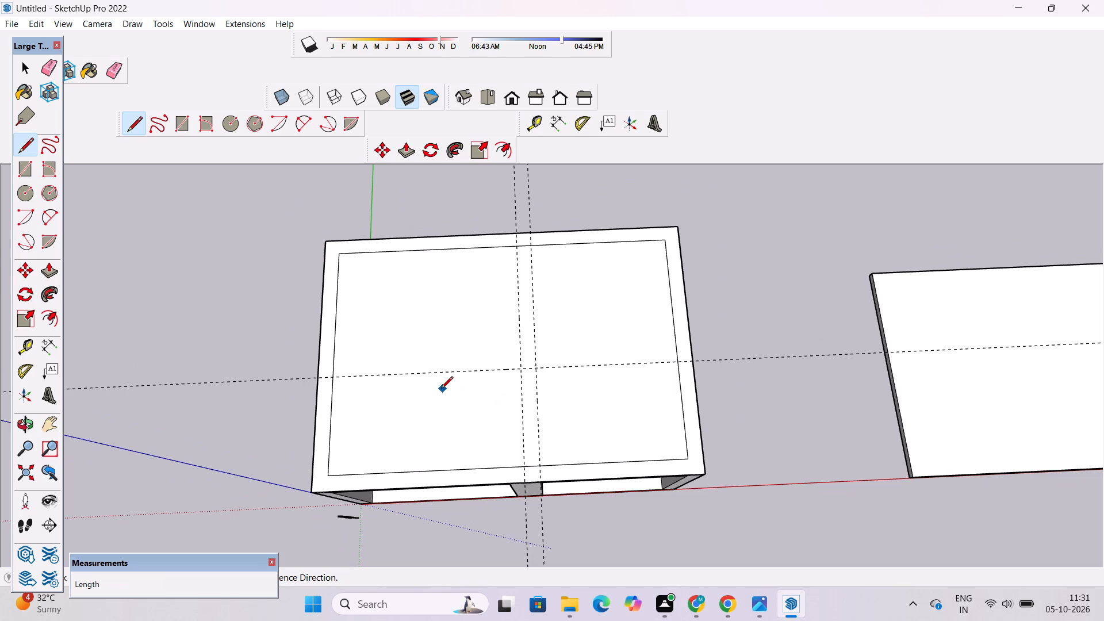
scroll(441, 386, down, 2)
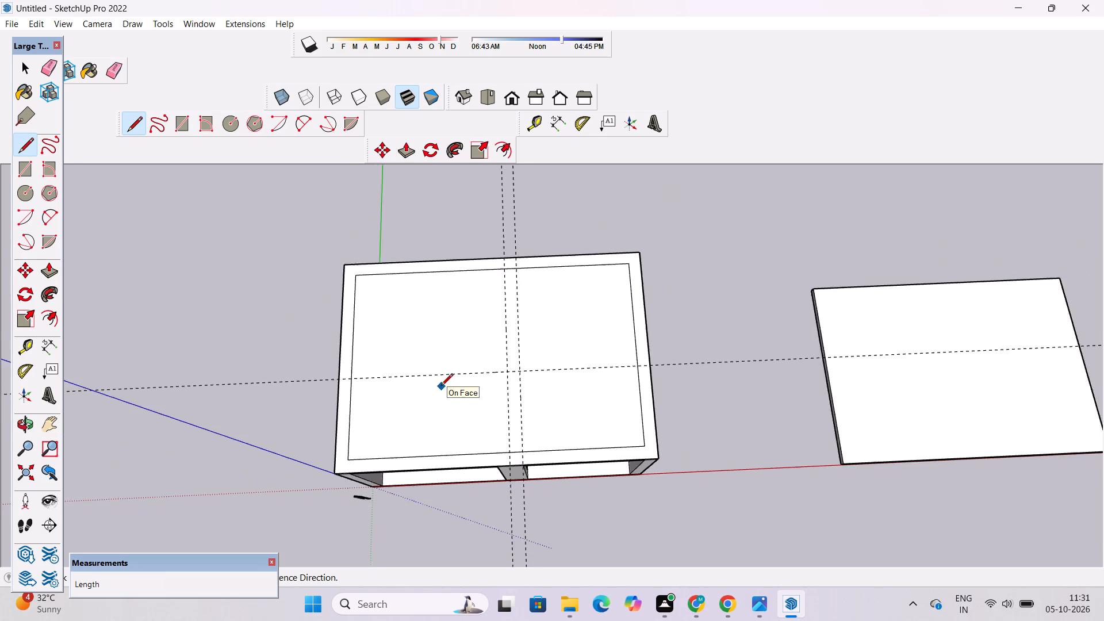
scroll(441, 386, down, 1)
scroll(392, 364, up, 2)
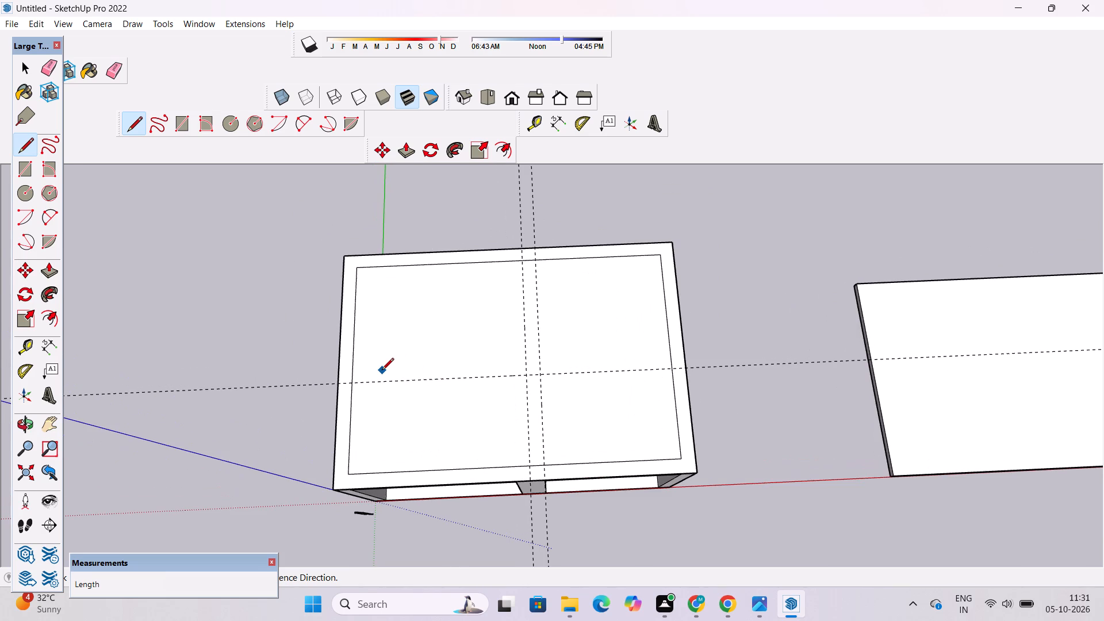
click(354, 384)
scroll(425, 380, down, 1)
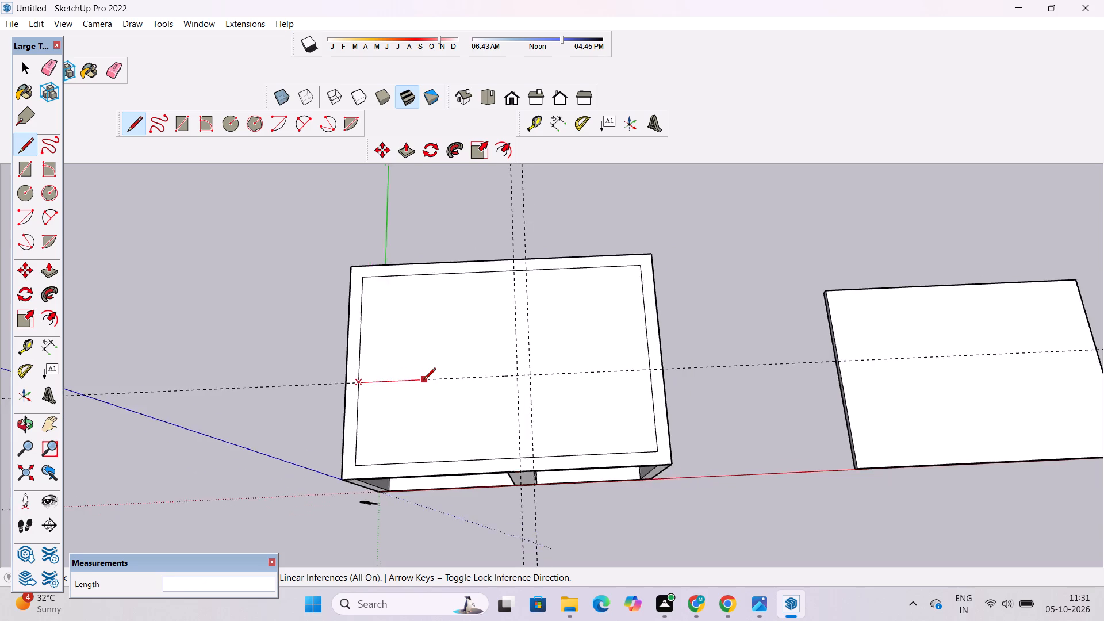
scroll(424, 381, down, 4)
scroll(424, 381, up, 5)
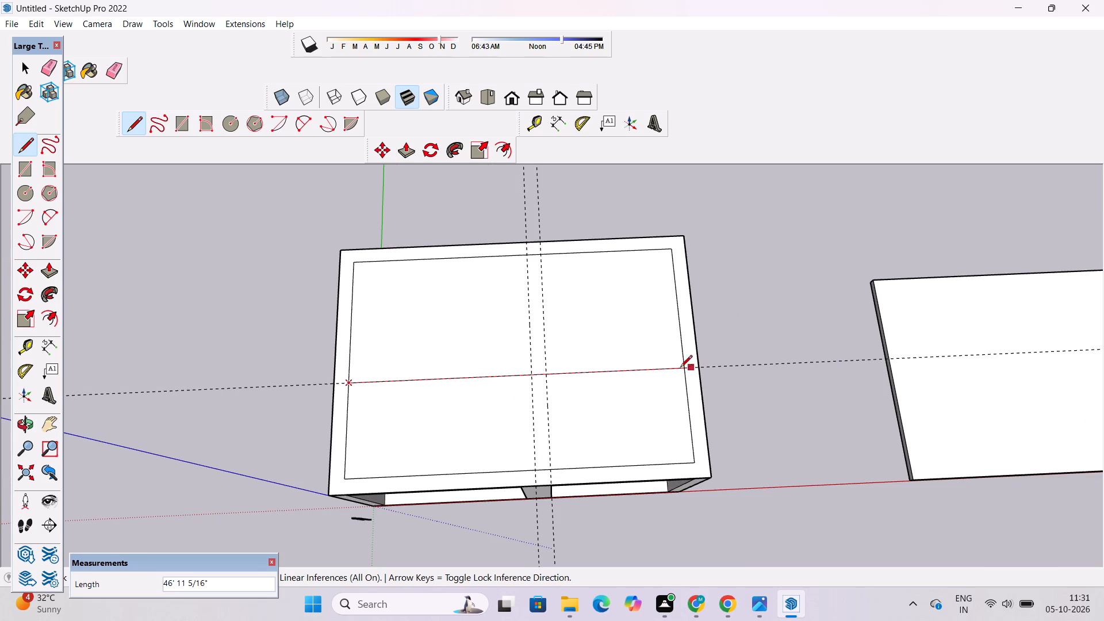
click(698, 370)
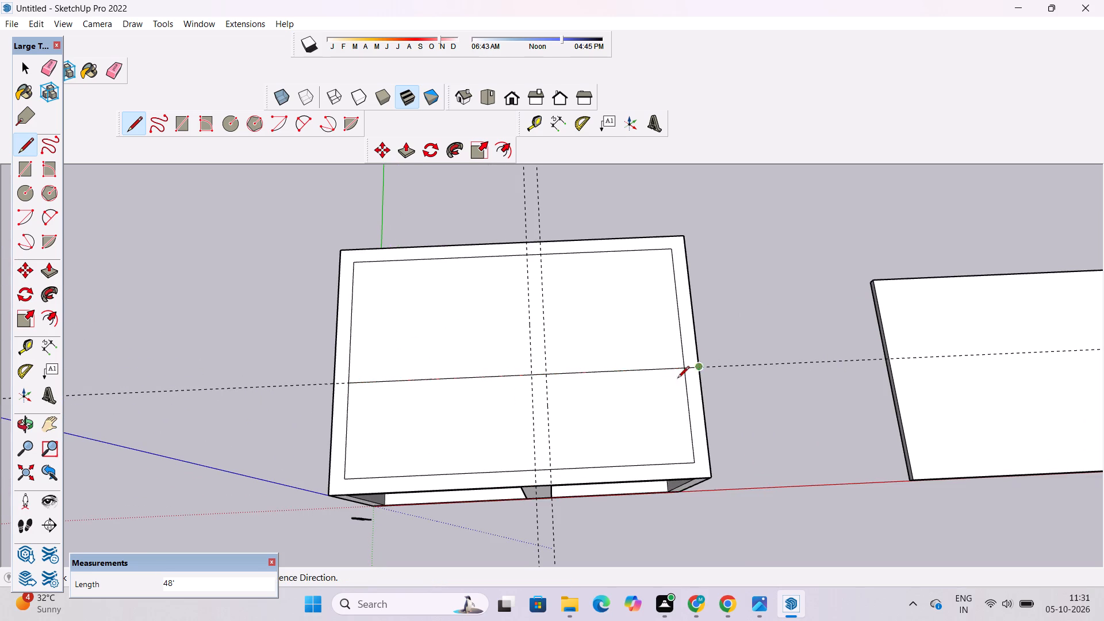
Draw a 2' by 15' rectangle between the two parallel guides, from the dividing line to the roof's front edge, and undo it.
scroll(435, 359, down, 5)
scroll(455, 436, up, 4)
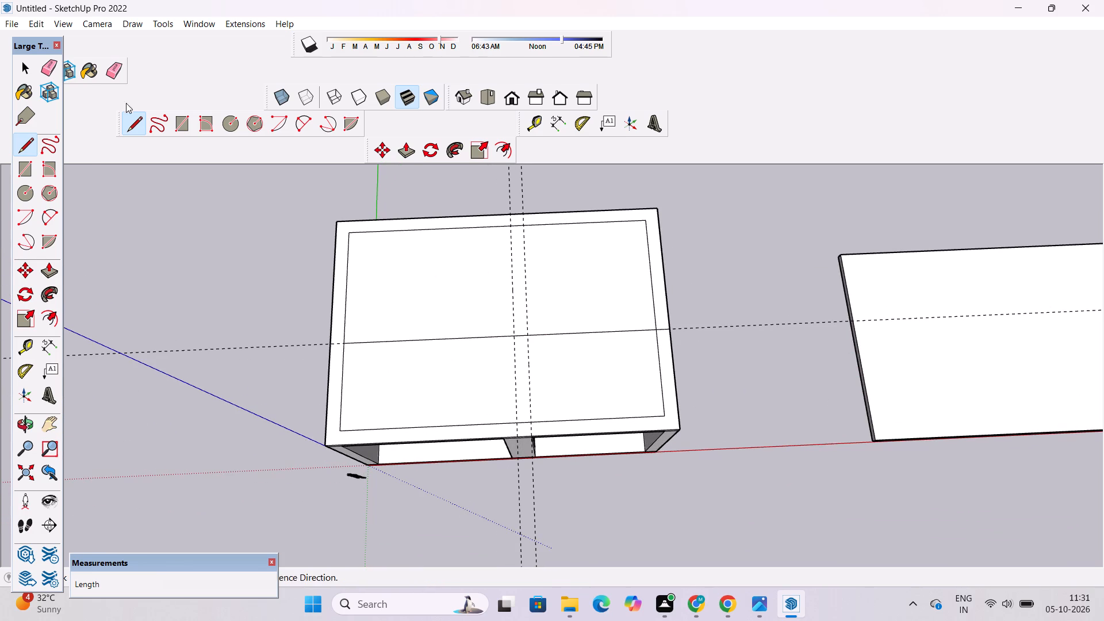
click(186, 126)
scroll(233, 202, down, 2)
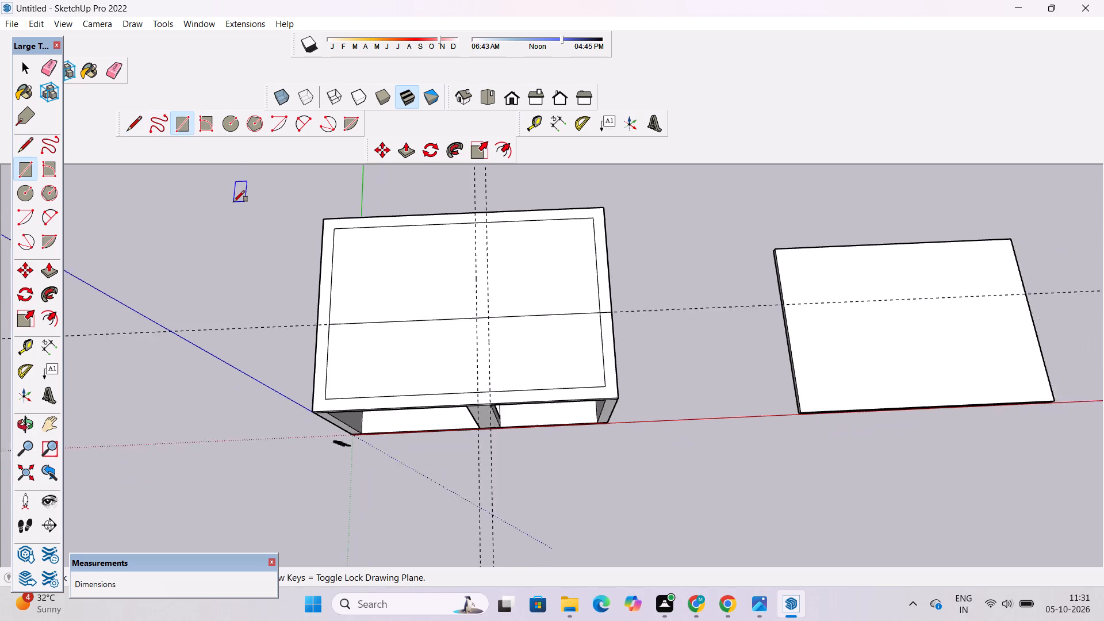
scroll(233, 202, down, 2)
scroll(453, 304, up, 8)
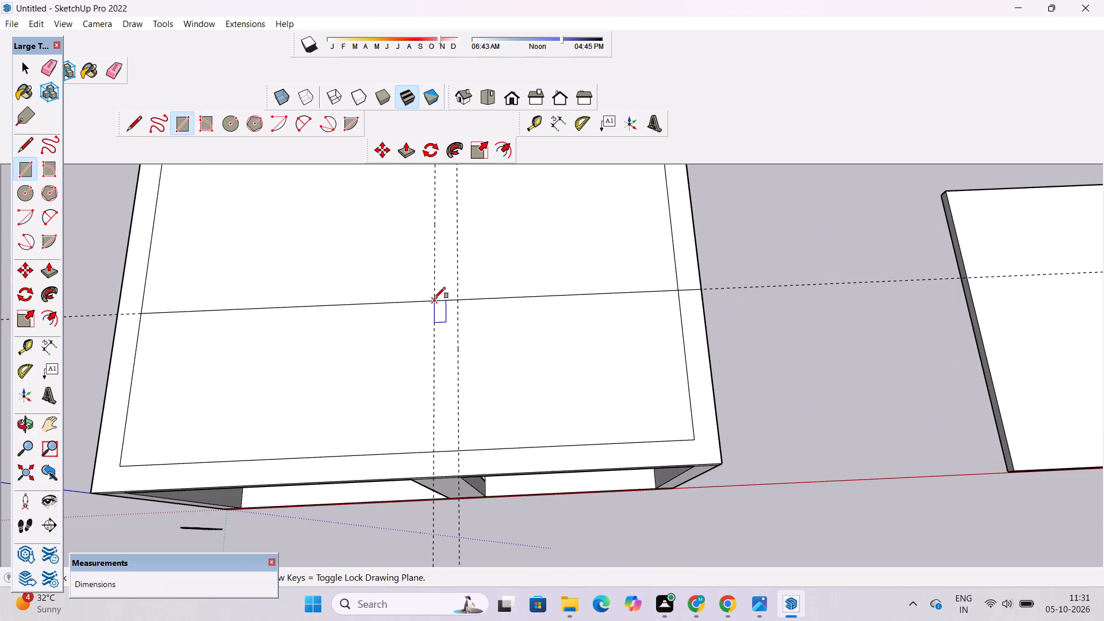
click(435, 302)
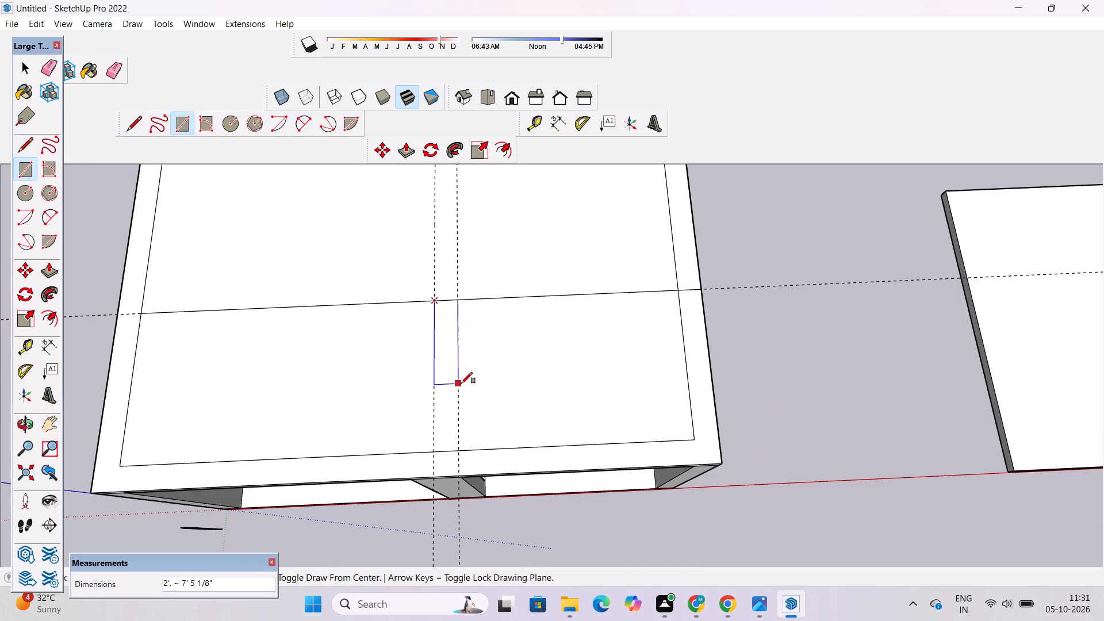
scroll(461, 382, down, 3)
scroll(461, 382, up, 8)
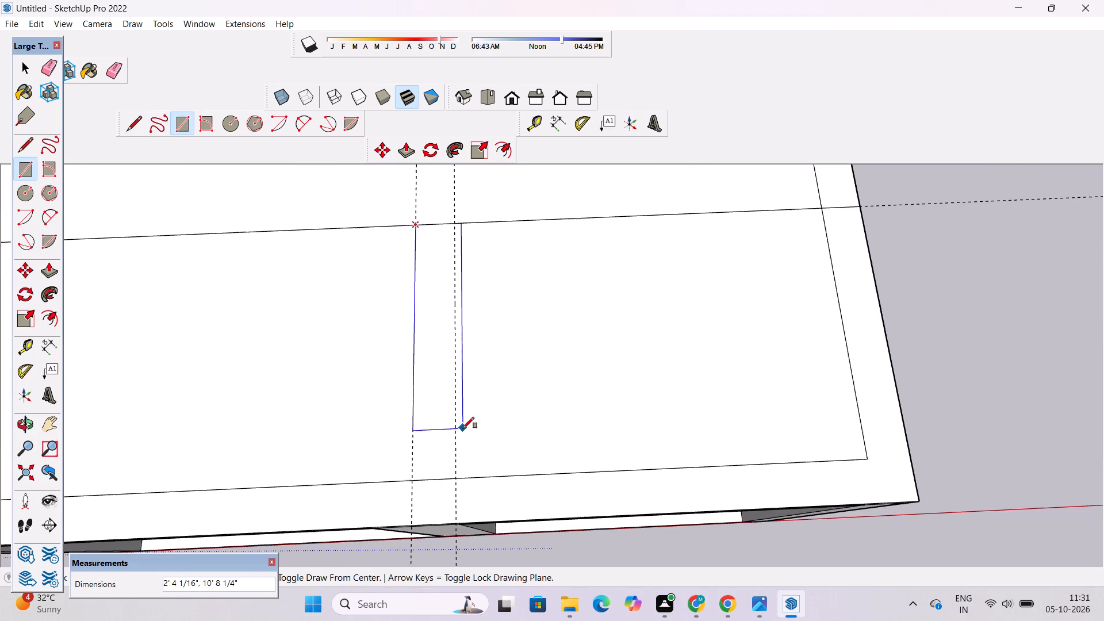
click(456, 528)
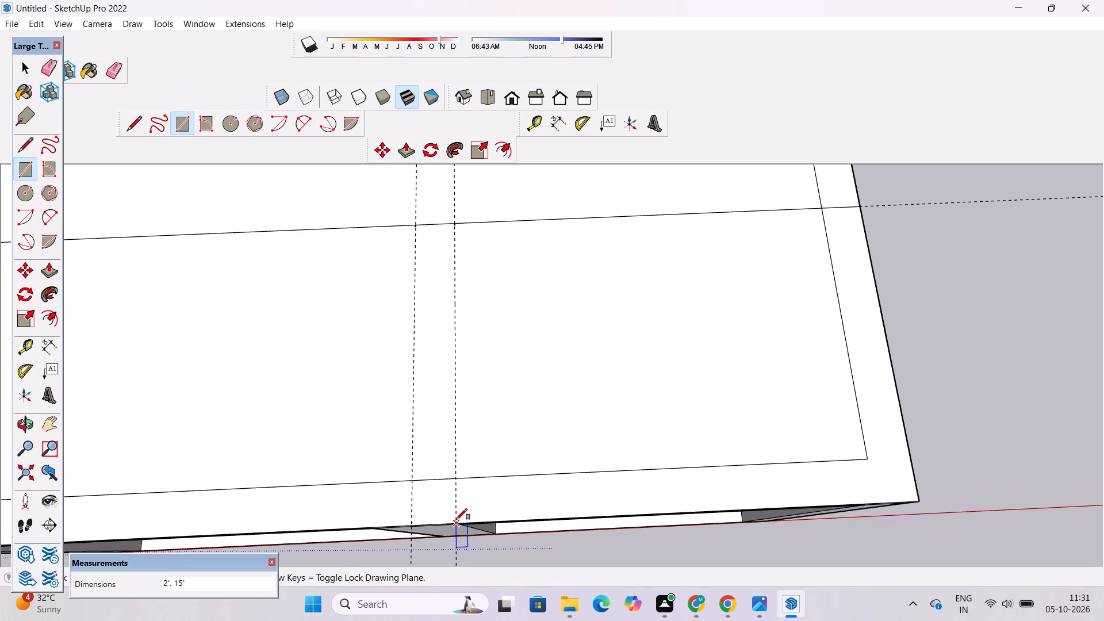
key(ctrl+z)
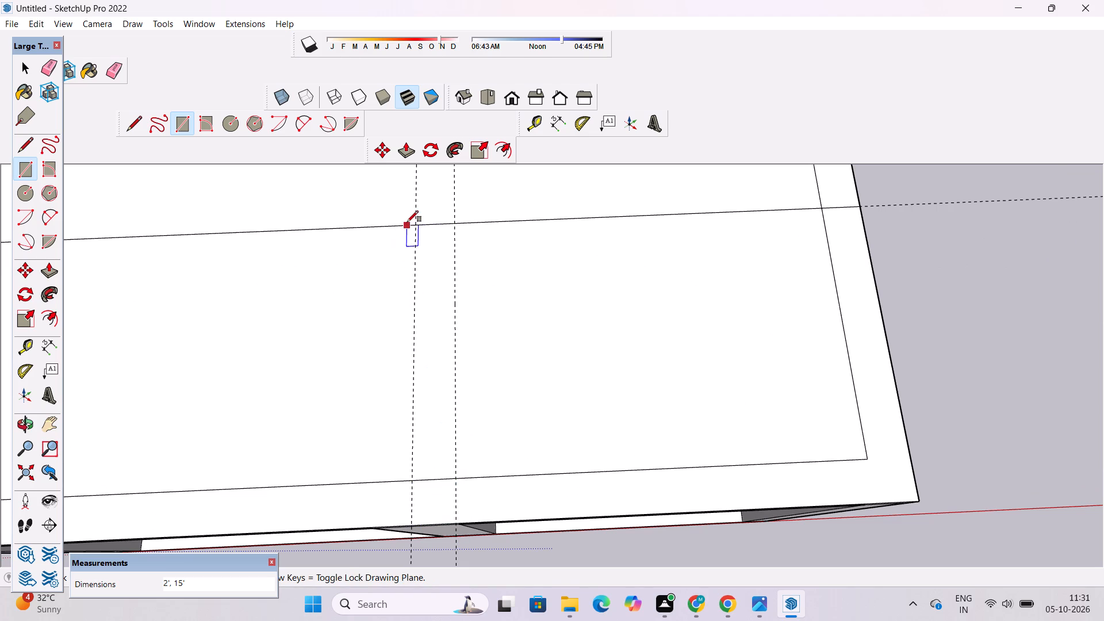
Redraw the 2' wide rectangle between the two parallel guides, from the dividing line to the roof's front outer edge.
click(415, 225)
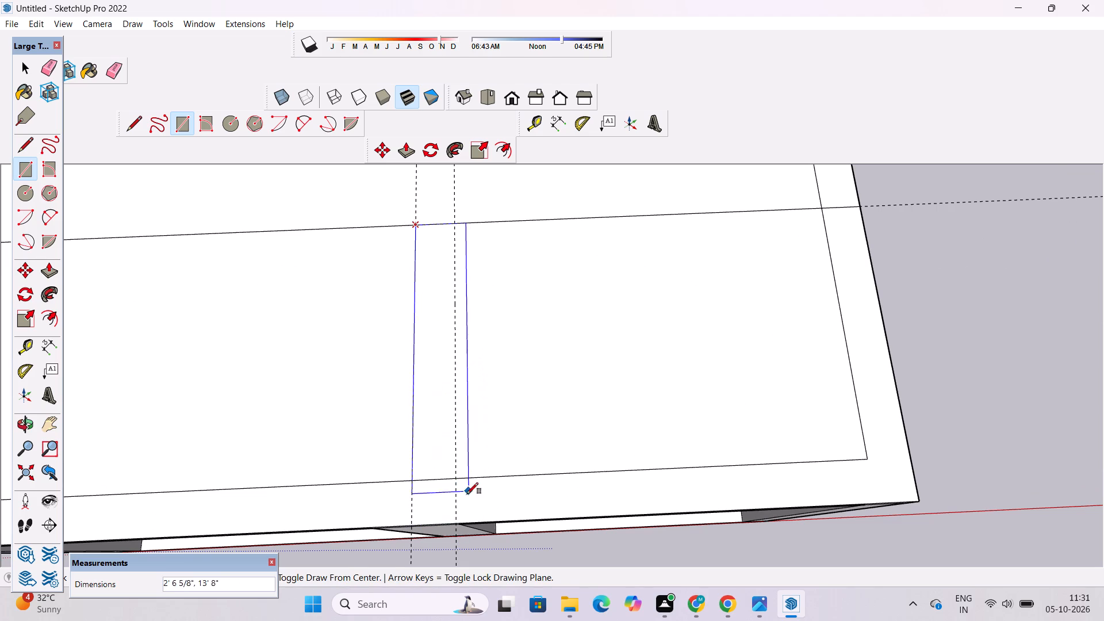
click(458, 523)
key(space)
Erase the two parallel guides and the crosswise 13' guide, keeping the drawn roof lines.
key(o)
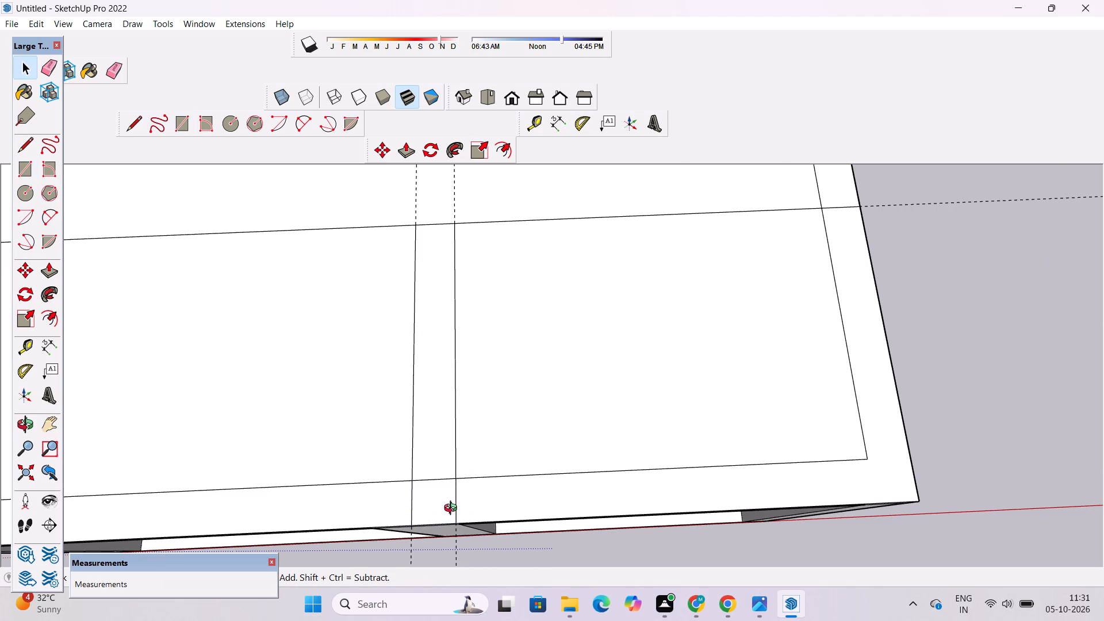
scroll(452, 512, down, 5)
drag(459, 527, 461, 384)
scroll(461, 385, down, 6)
shift+drag(474, 353, 493, 470)
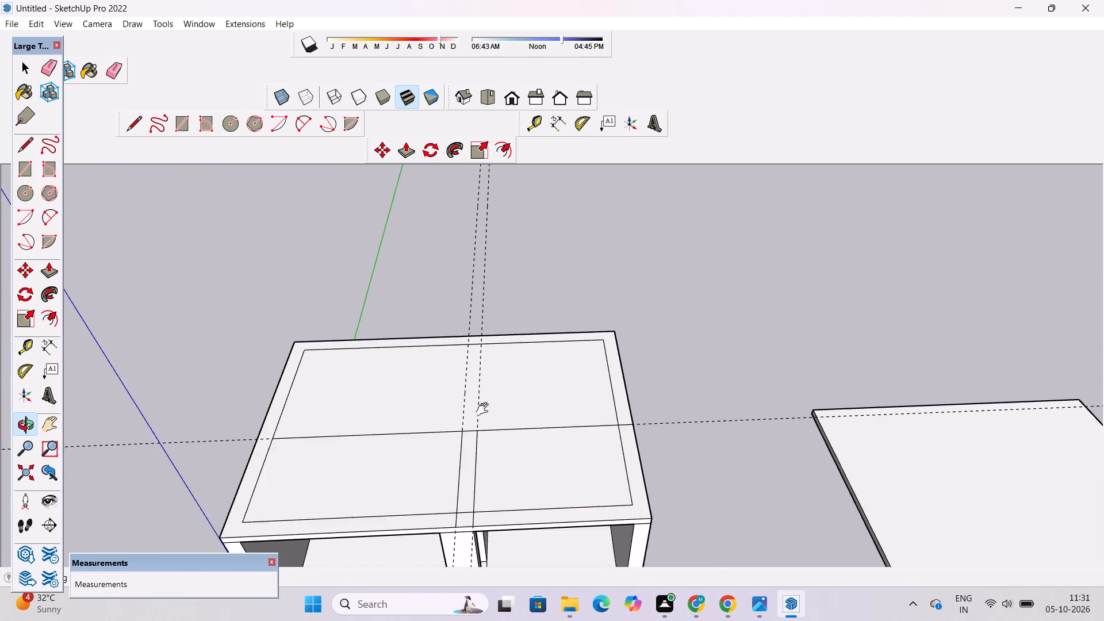
shift+scroll(482, 394, down, 5)
drag(503, 361, 496, 478)
scroll(471, 407, up, 2)
drag(485, 373, 478, 388)
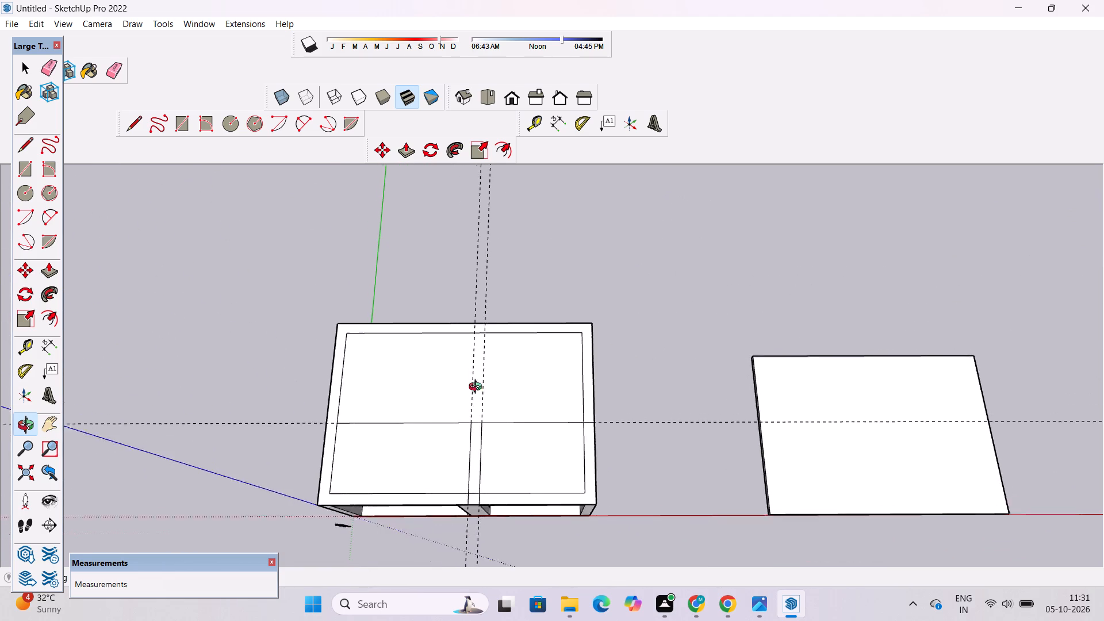
drag(478, 388, 459, 404)
scroll(456, 378, down, 5)
shift+drag(473, 362, 492, 412)
scroll(492, 412, up, 2)
key(e)
drag(483, 312, 485, 312)
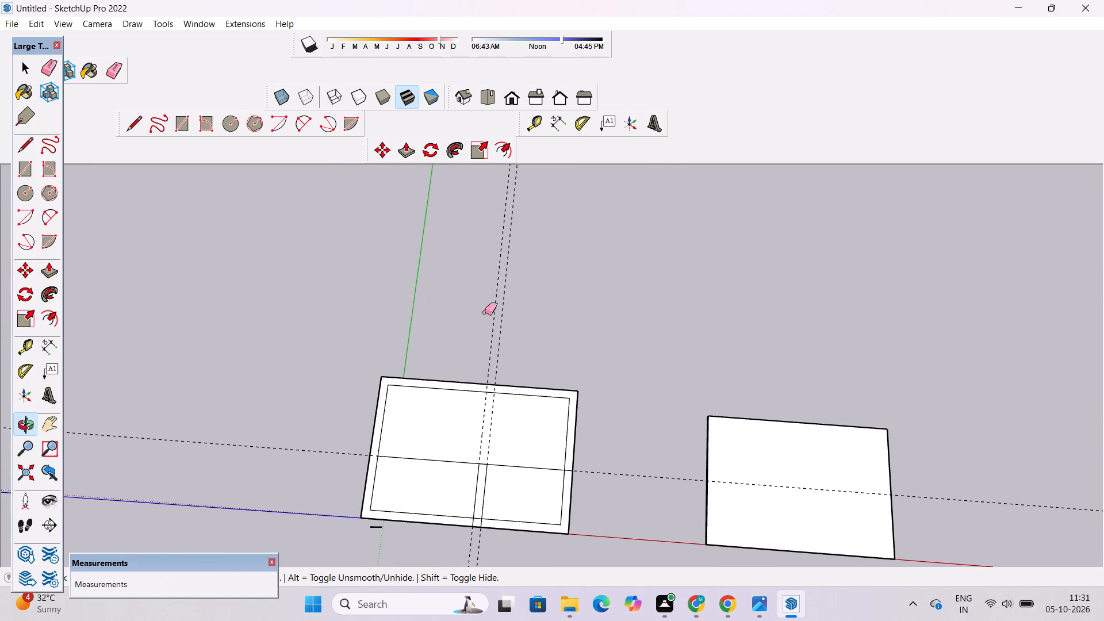
drag(485, 312, 501, 338)
drag(627, 408, 635, 488)
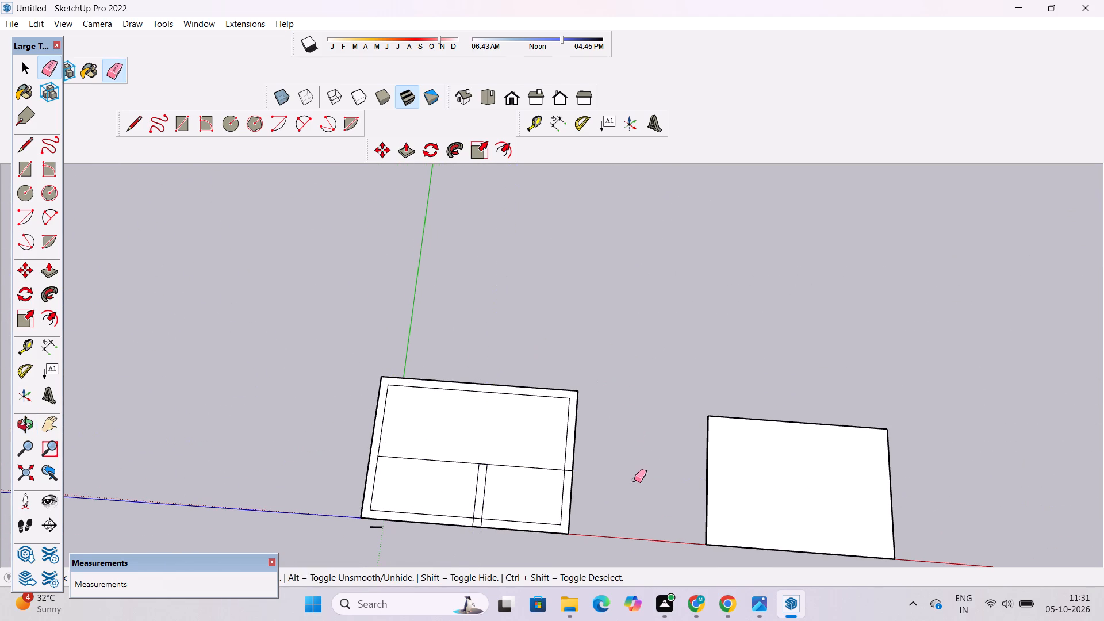
Examine the divided roof surface, its border and the walls below from several angles.
key(o)
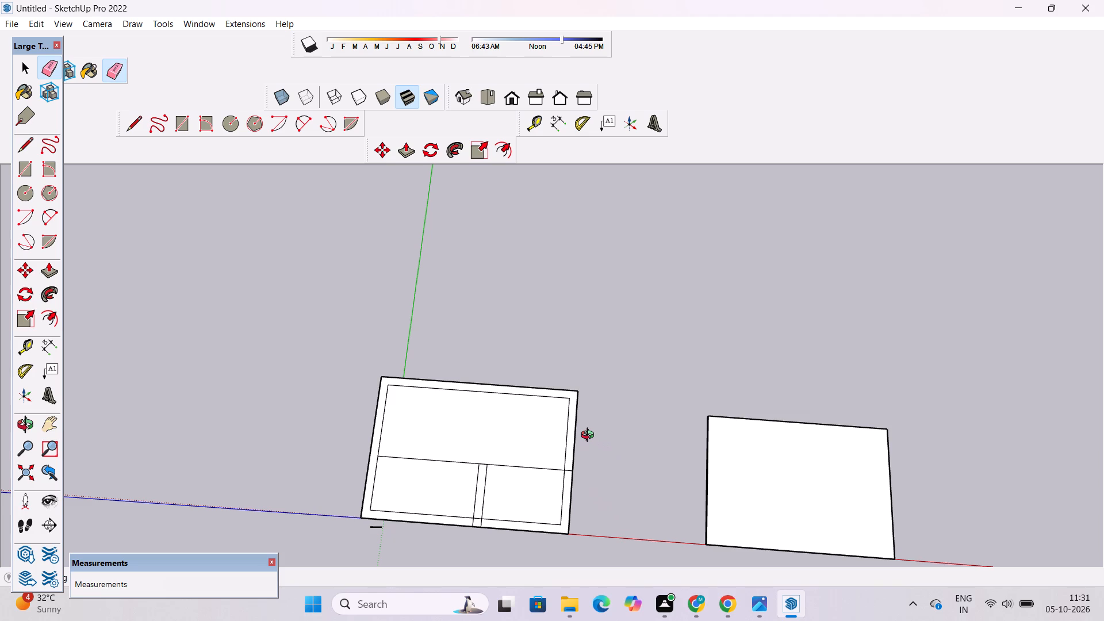
scroll(589, 430, down, 2)
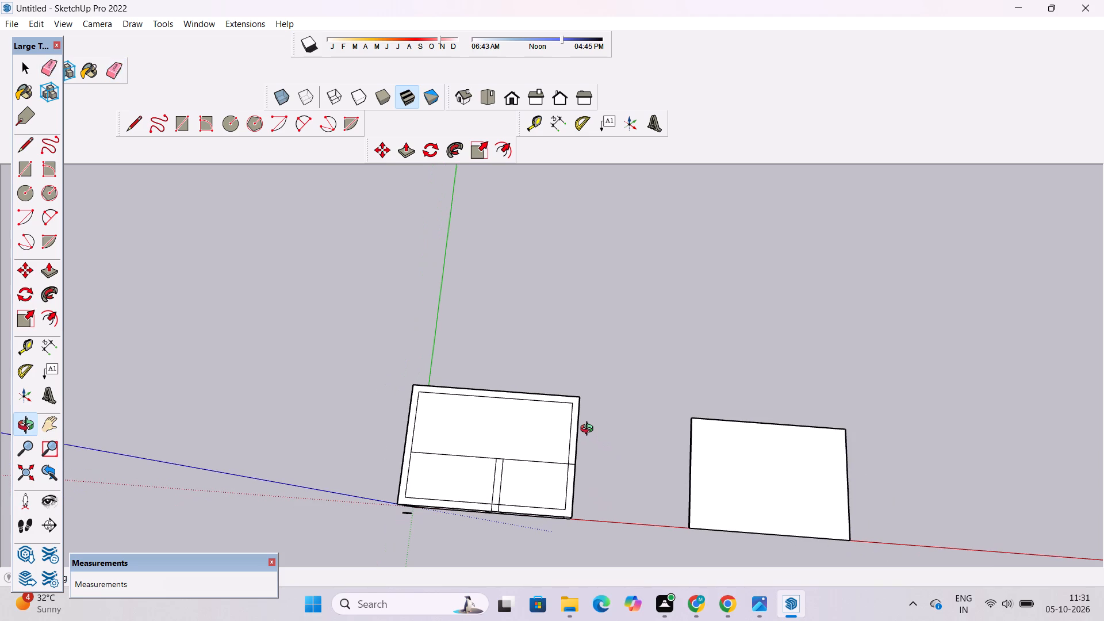
shift+drag(589, 426, 596, 449)
shift+drag(580, 473, 580, 461)
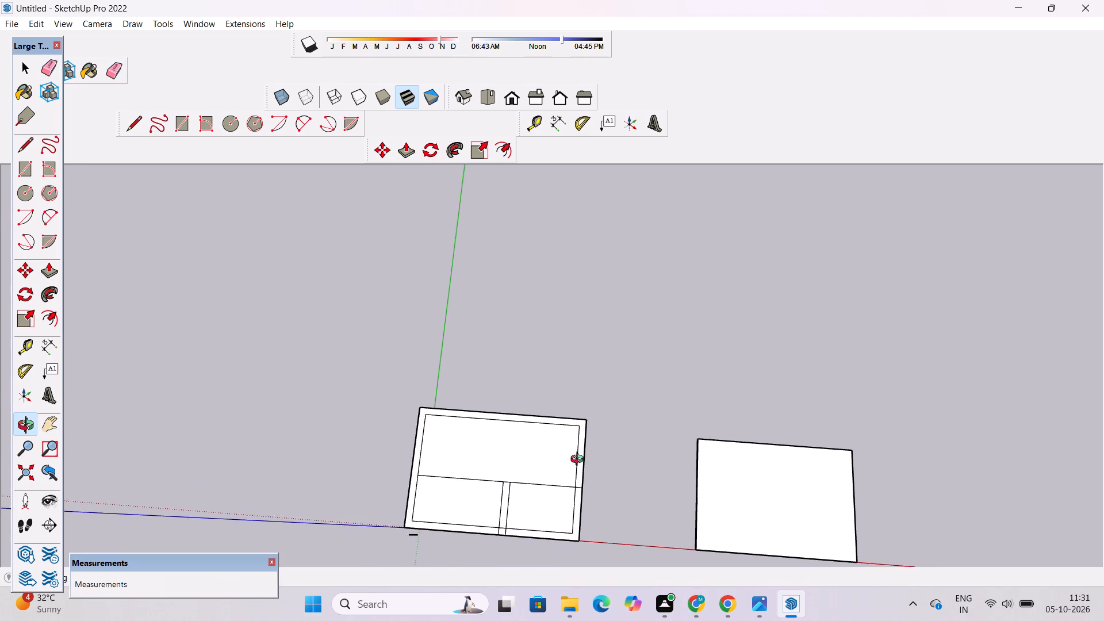
shift+drag(580, 461, 585, 410)
scroll(570, 445, up, 4)
scroll(570, 445, down, 4)
shift+drag(545, 519, 545, 417)
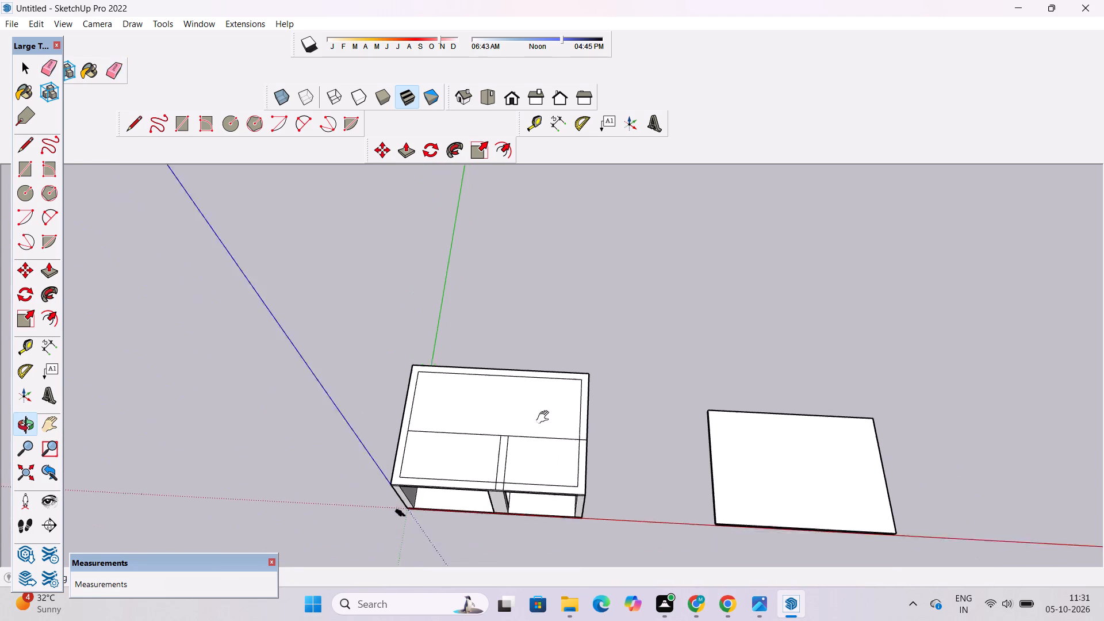
shift+drag(545, 417, 547, 393)
scroll(531, 397, up, 8)
shift+drag(466, 424, 538, 433)
scroll(479, 291, up, 1)
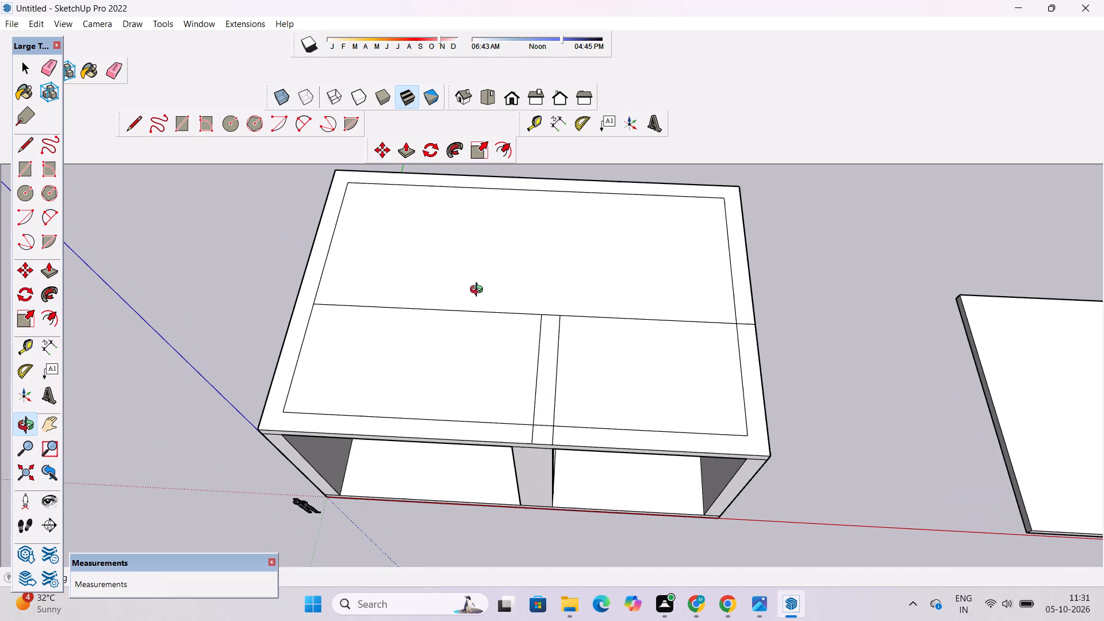
shift+drag(466, 304, 456, 349)
shift+scroll(457, 350, down, 4)
drag(408, 369, 719, 306)
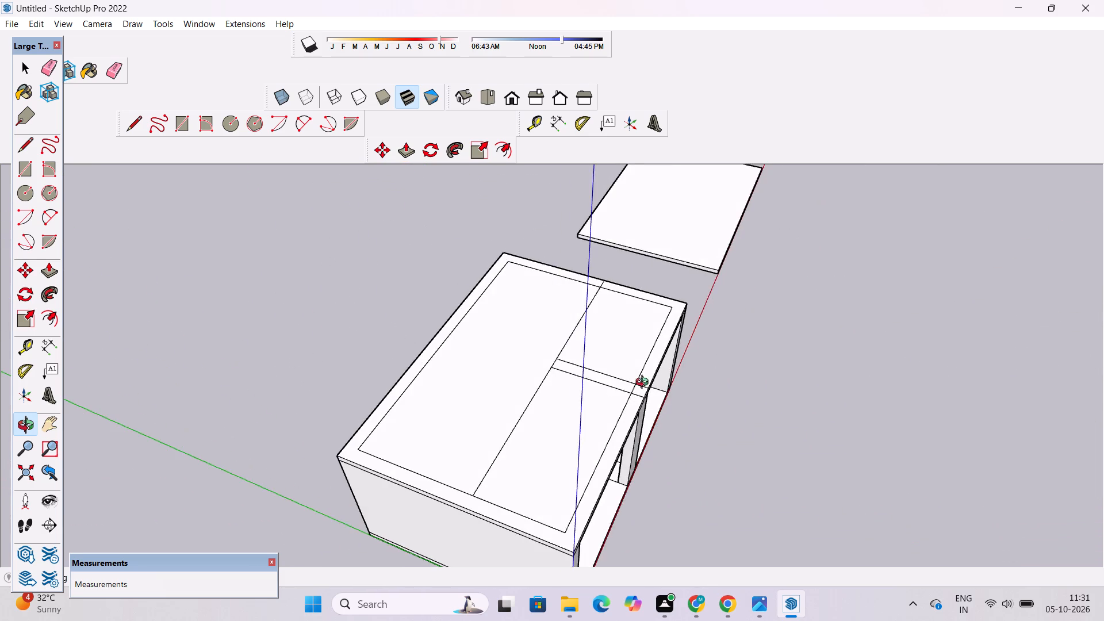
shift+drag(643, 386, 633, 310)
scroll(623, 325, down, 3)
shift+drag(622, 327, 592, 396)
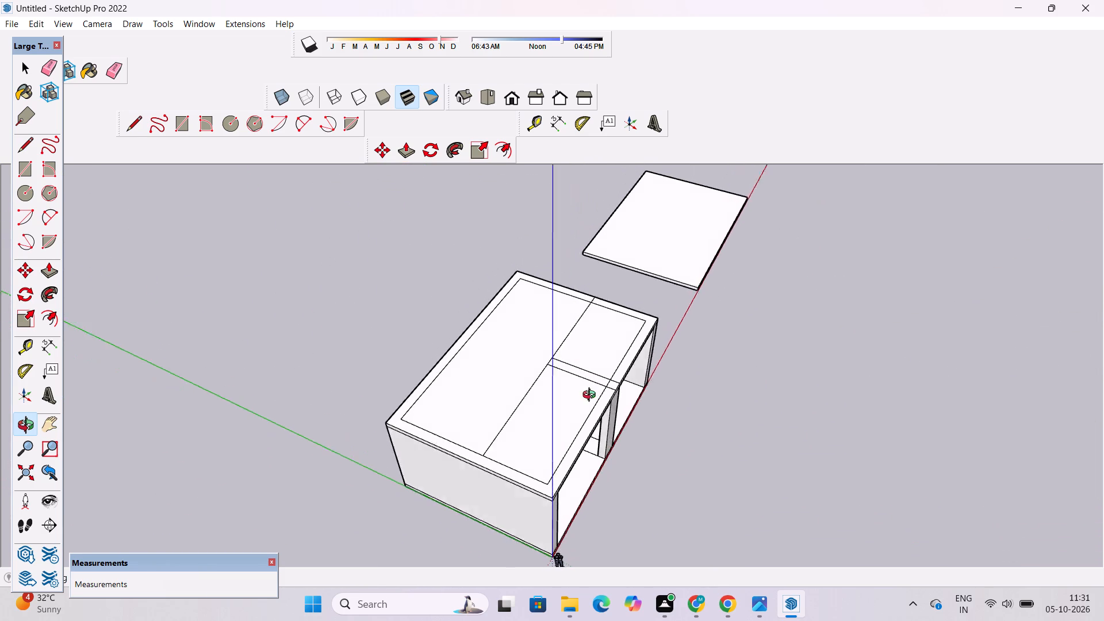
shift+drag(592, 396, 379, 359)
shift+drag(450, 327, 461, 400)
scroll(463, 403, up, 4)
shift+drag(463, 409, 431, 287)
drag(416, 328, 555, 326)
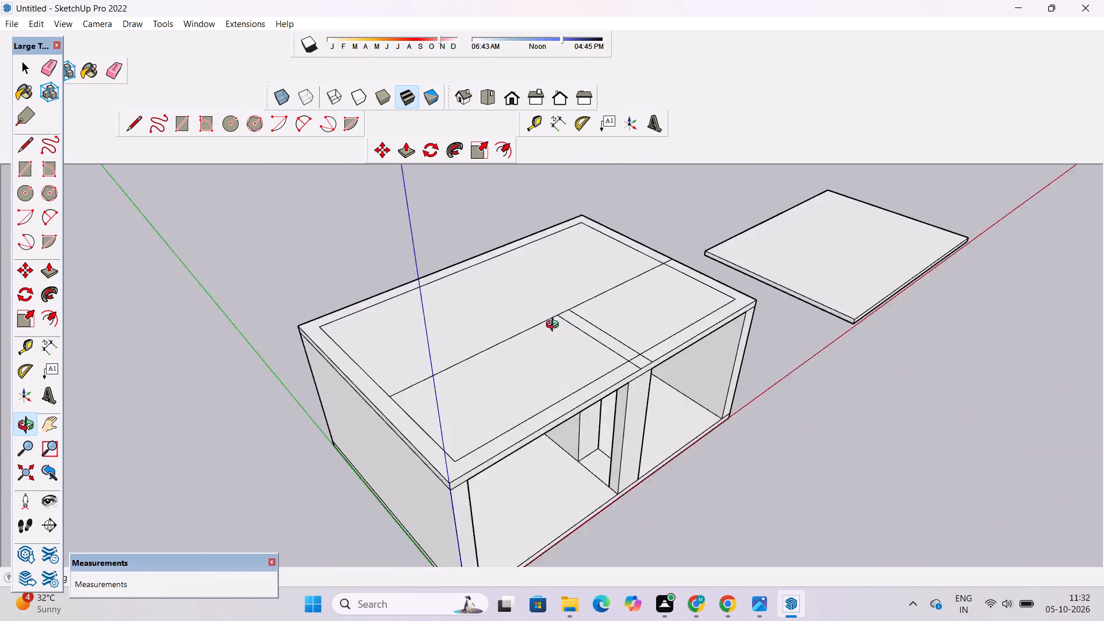
drag(555, 326, 613, 319)
scroll(618, 319, down, 5)
drag(549, 351, 696, 421)
scroll(550, 386, up, 3)
shift+drag(543, 381, 512, 404)
drag(511, 405, 497, 417)
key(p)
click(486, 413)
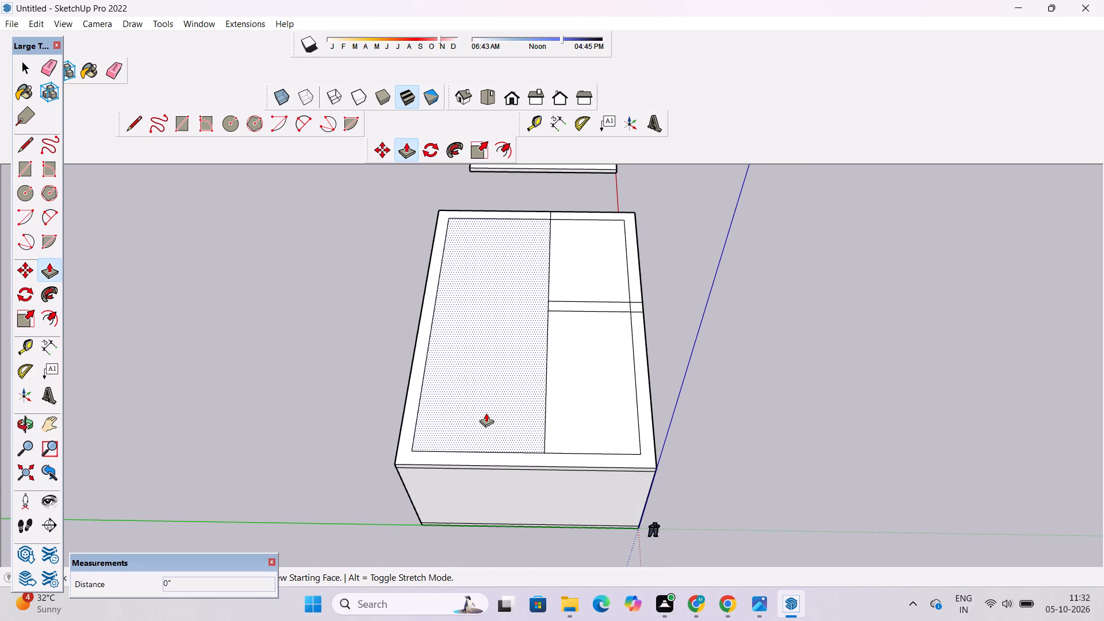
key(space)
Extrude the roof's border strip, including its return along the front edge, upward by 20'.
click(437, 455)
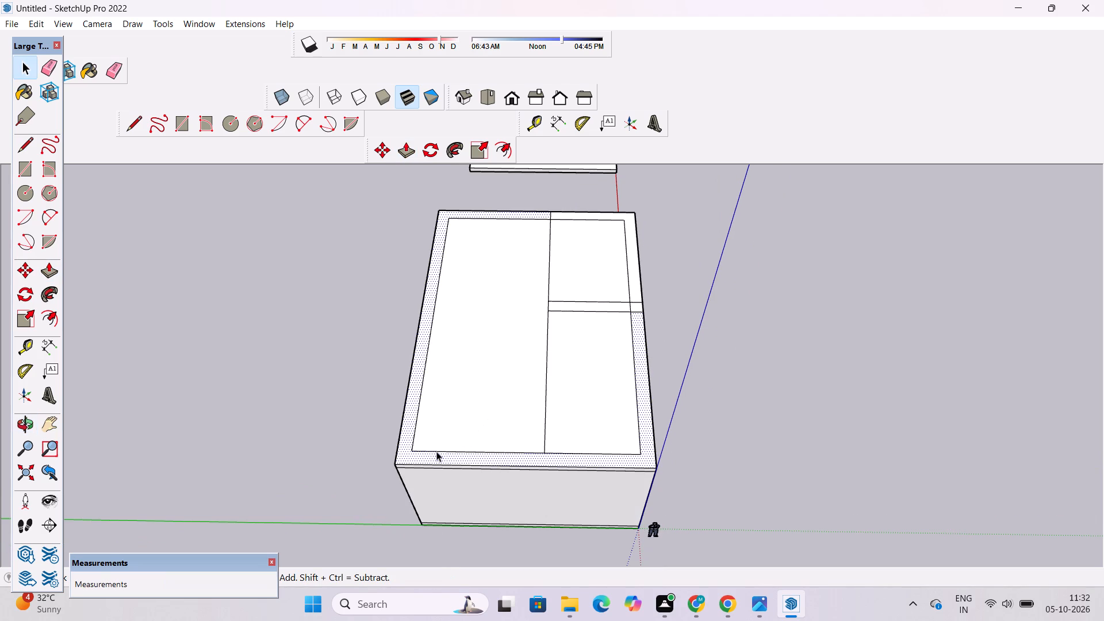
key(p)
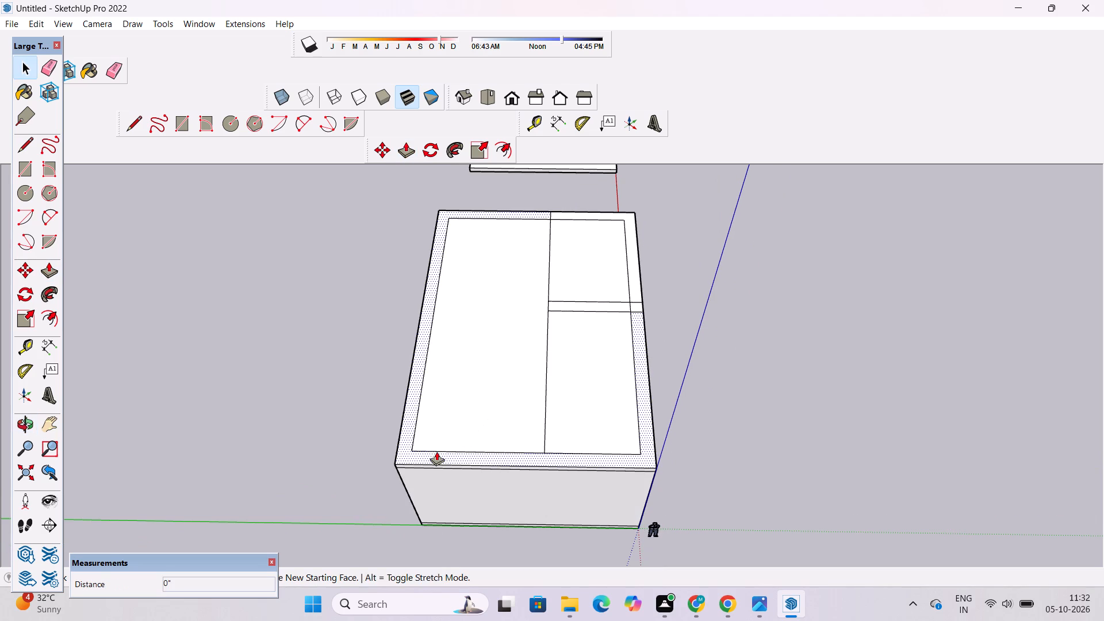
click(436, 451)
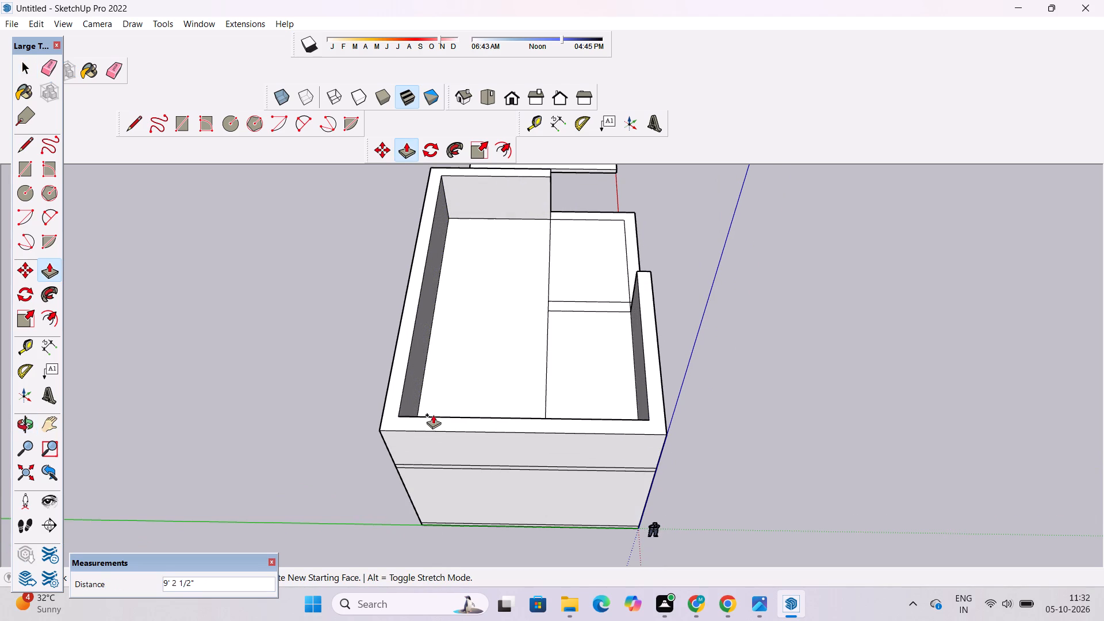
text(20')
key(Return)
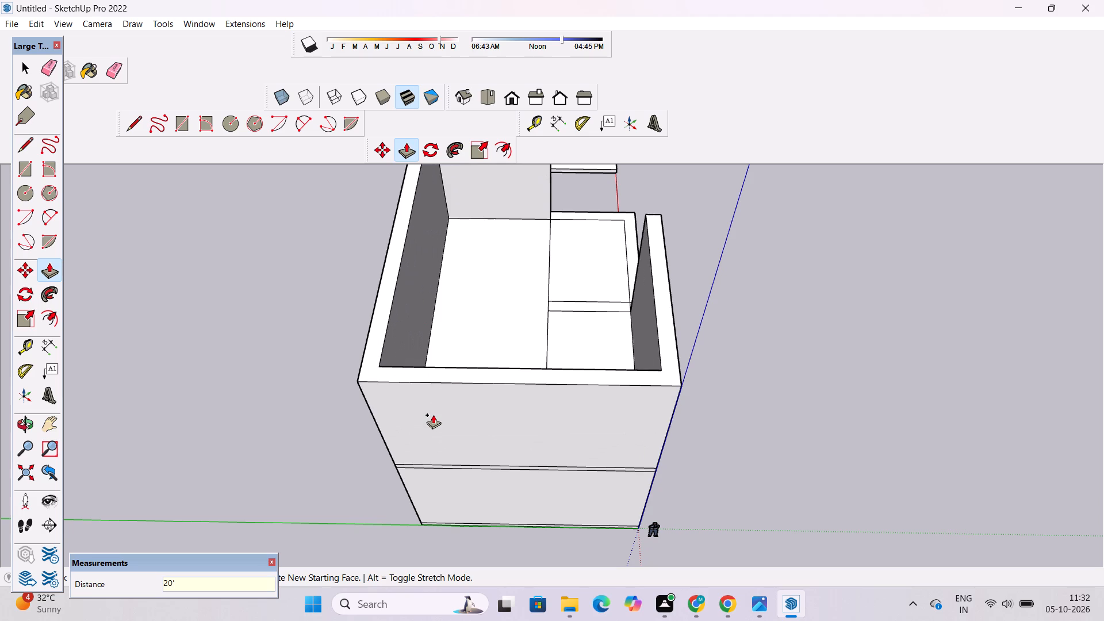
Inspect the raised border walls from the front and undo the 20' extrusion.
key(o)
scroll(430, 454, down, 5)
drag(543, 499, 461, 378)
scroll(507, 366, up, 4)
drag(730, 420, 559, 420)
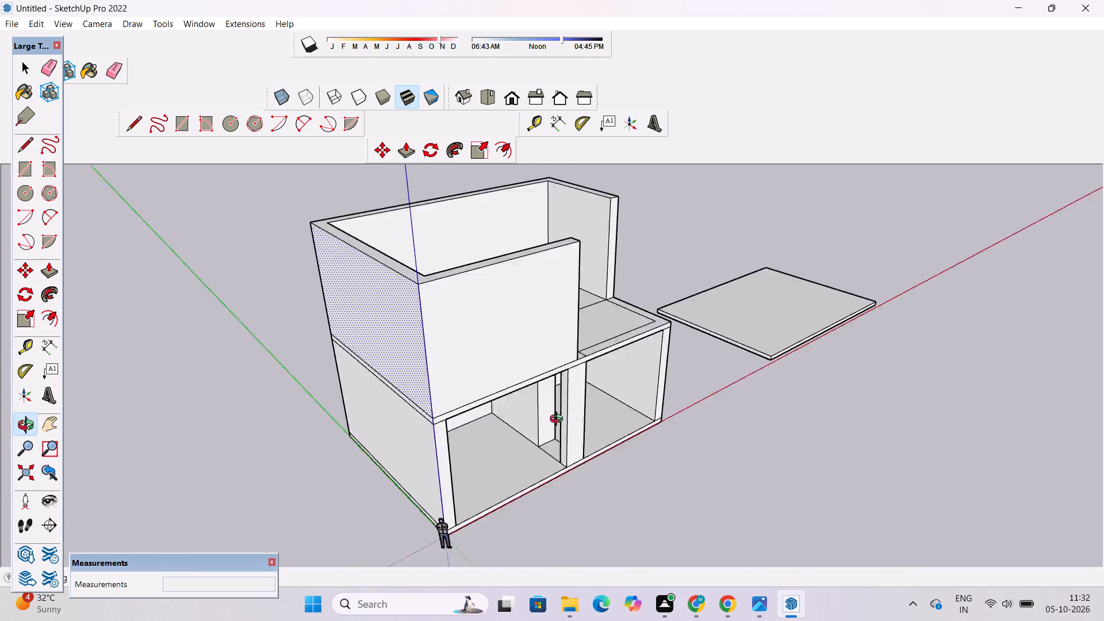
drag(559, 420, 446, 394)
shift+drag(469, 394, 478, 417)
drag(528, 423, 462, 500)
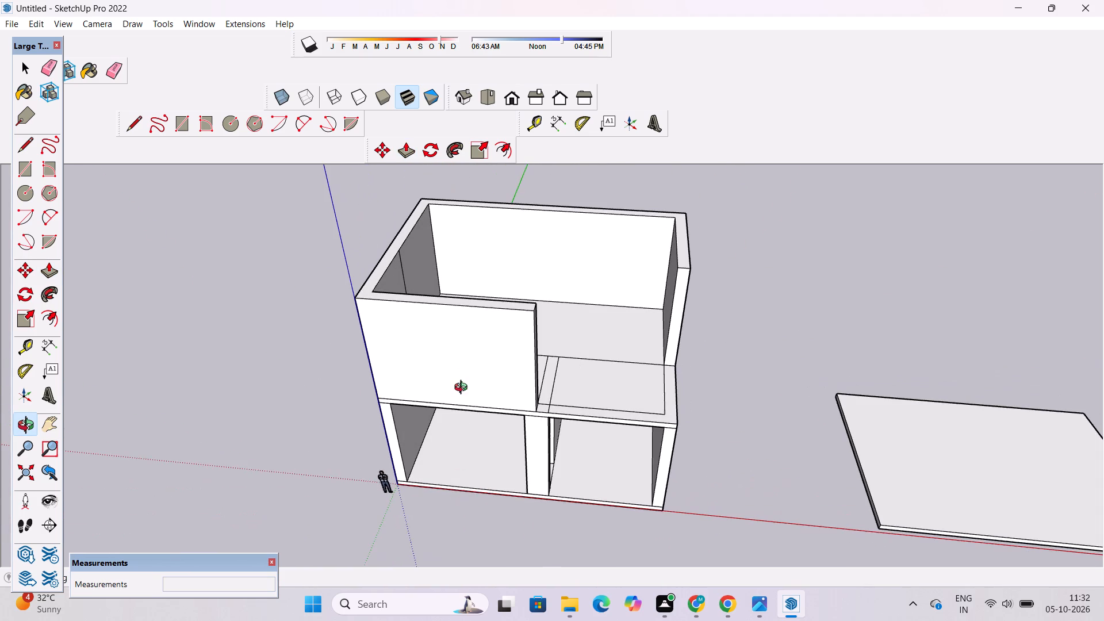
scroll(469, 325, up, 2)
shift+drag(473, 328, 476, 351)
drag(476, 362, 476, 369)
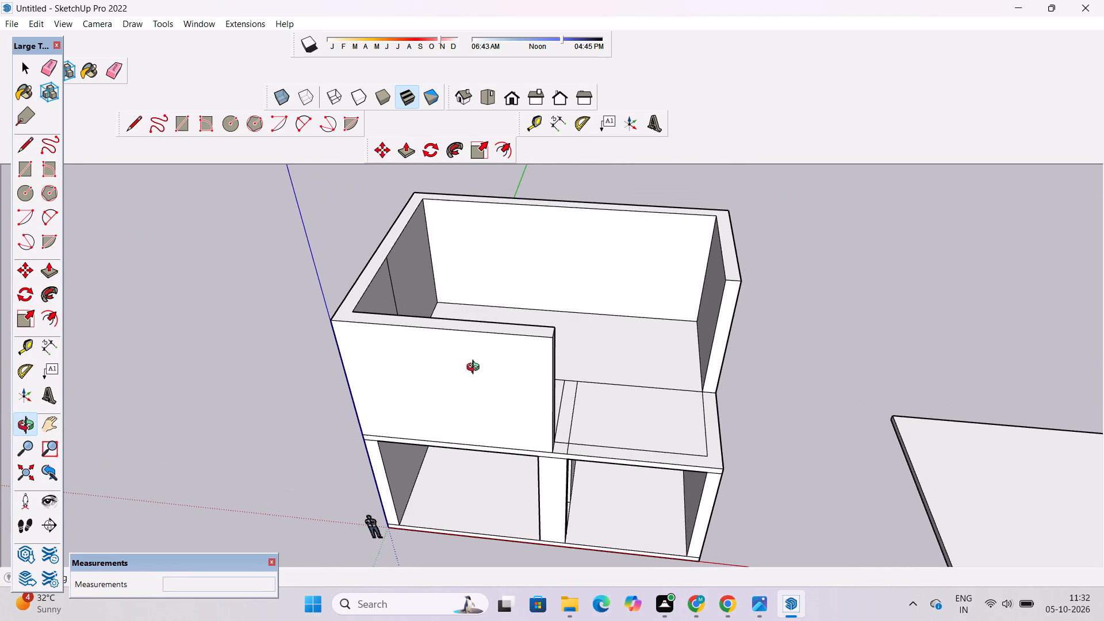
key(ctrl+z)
Draw a 2' line from the border's inner front corner by the origin to the roof's front edge, splitting the strip.
scroll(373, 456, up, 2)
shift+drag(373, 456, 373, 397)
drag(383, 396, 389, 465)
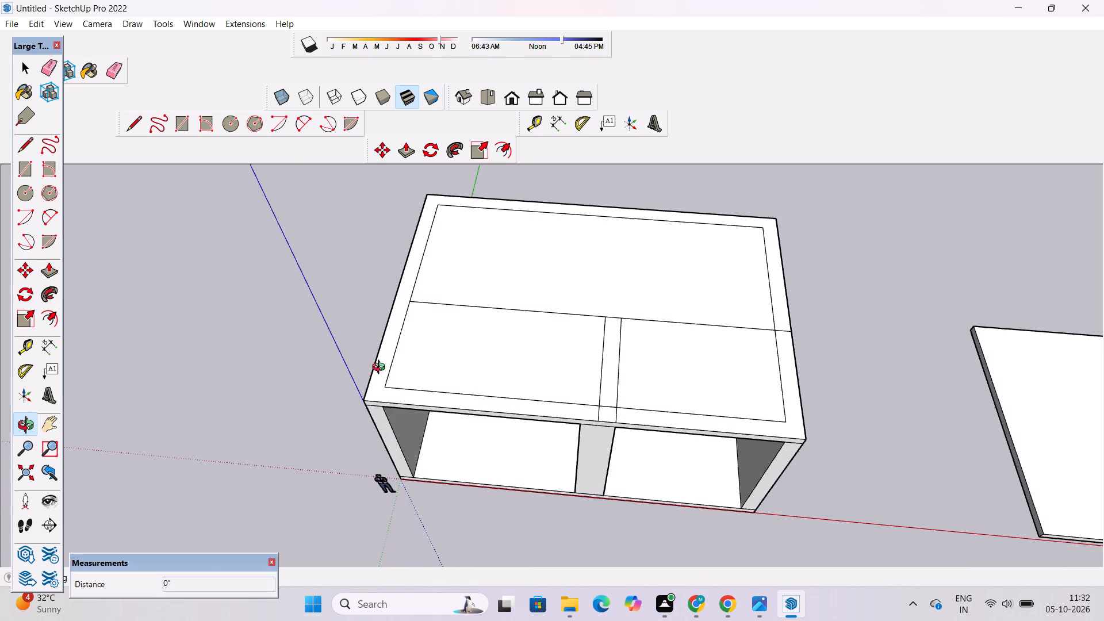
scroll(381, 369, up, 10)
key(l)
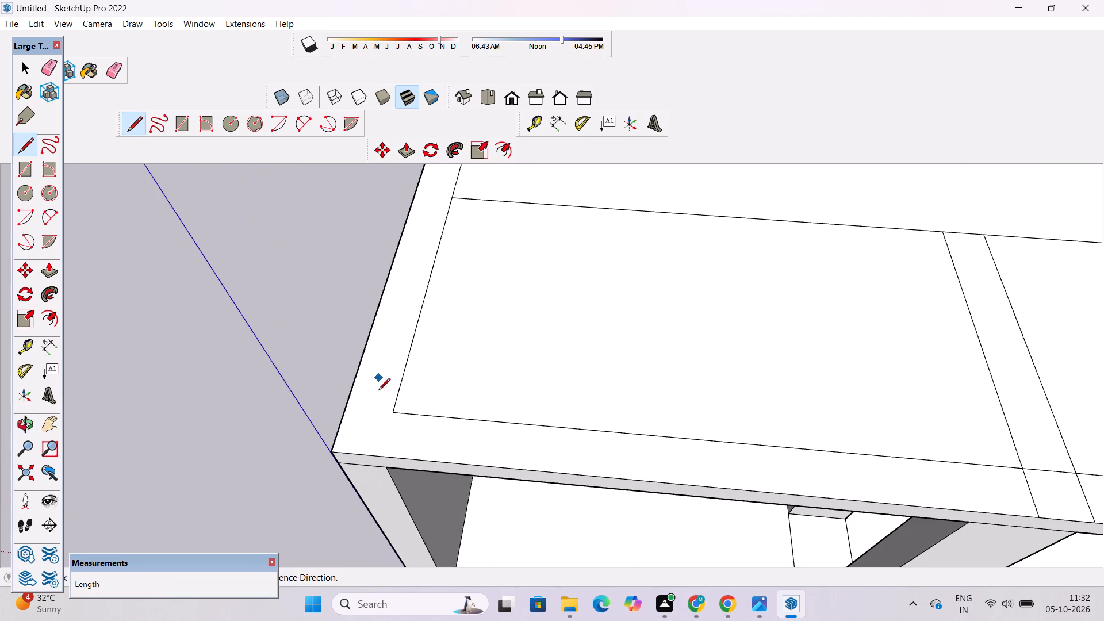
scroll(381, 406, up, 5)
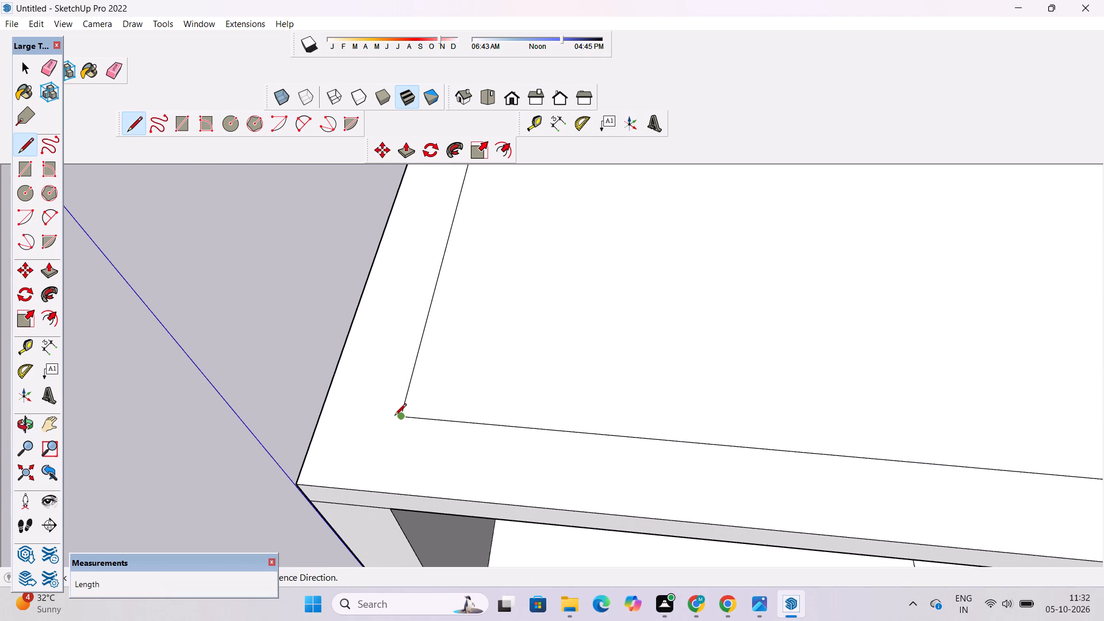
click(401, 416)
drag(402, 422, 386, 476)
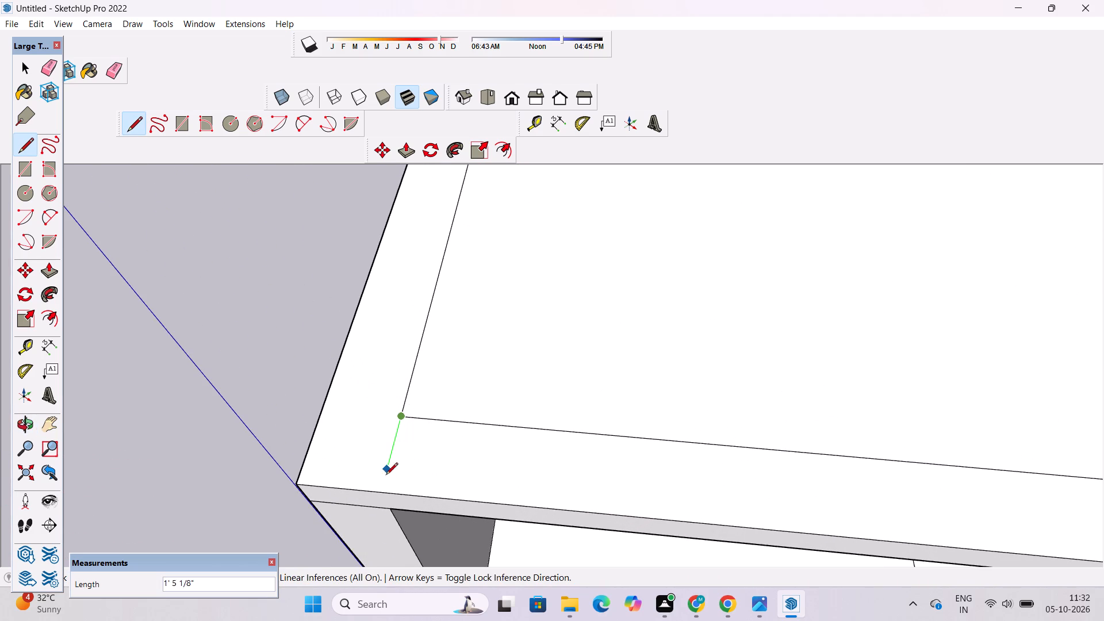
drag(386, 476, 381, 493)
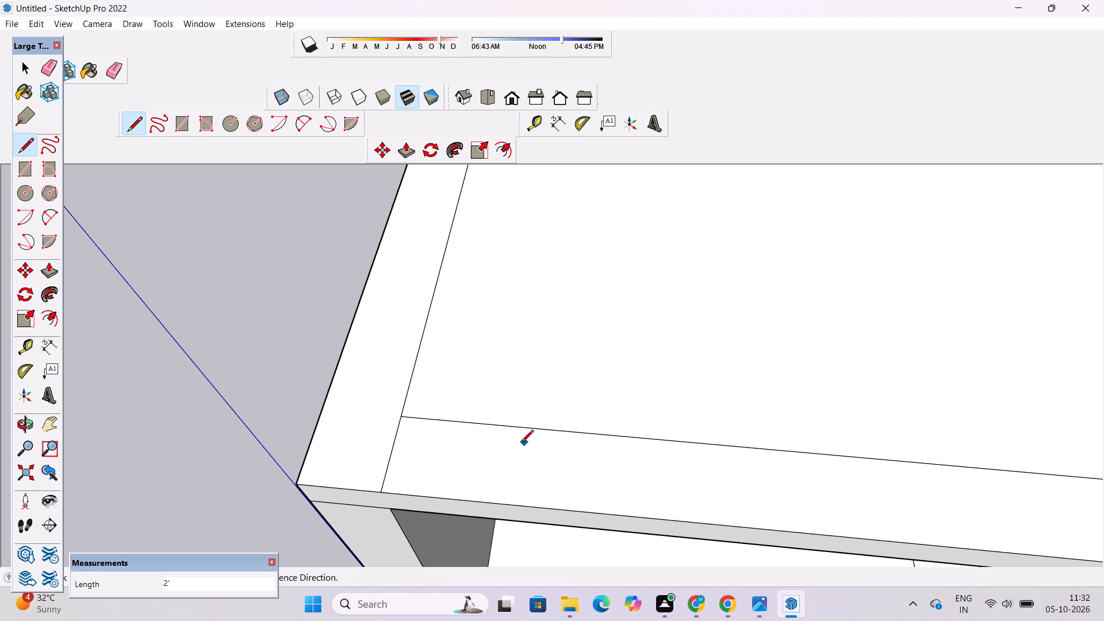
key(space)
Extrude the border strip along the side and rear of the roof upward by 20', leaving the front strip flat.
scroll(393, 476, down, 12)
key(p)
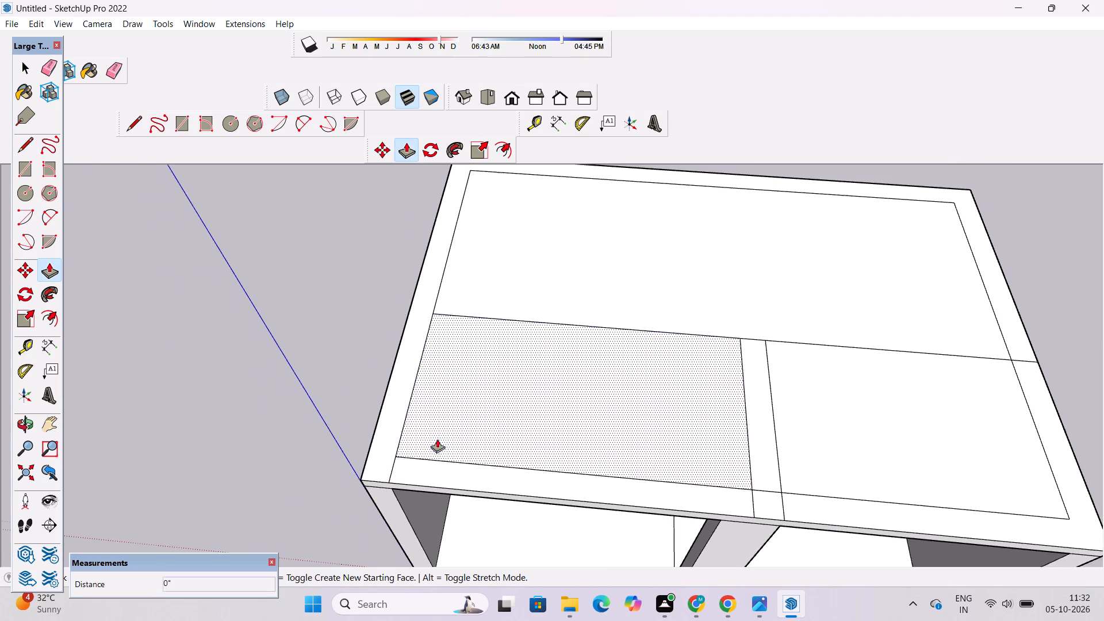
scroll(422, 446, down, 4)
scroll(388, 454, up, 3)
key(o)
shift+drag(386, 453, 404, 473)
drag(400, 481, 476, 359)
shift+drag(476, 412, 476, 448)
scroll(392, 448, up, 4)
drag(394, 450, 530, 428)
shift+drag(546, 428, 510, 455)
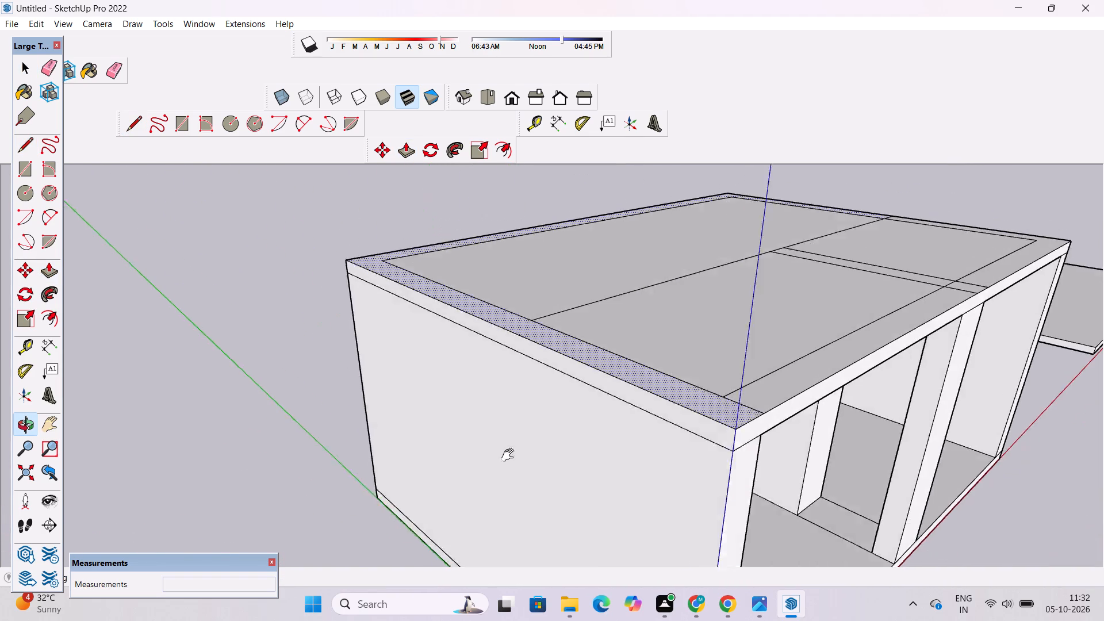
shift+drag(510, 455, 432, 469)
scroll(430, 455, down, 3)
drag(442, 447, 436, 454)
shift+scroll(444, 439, up, 2)
shift+drag(446, 439, 444, 446)
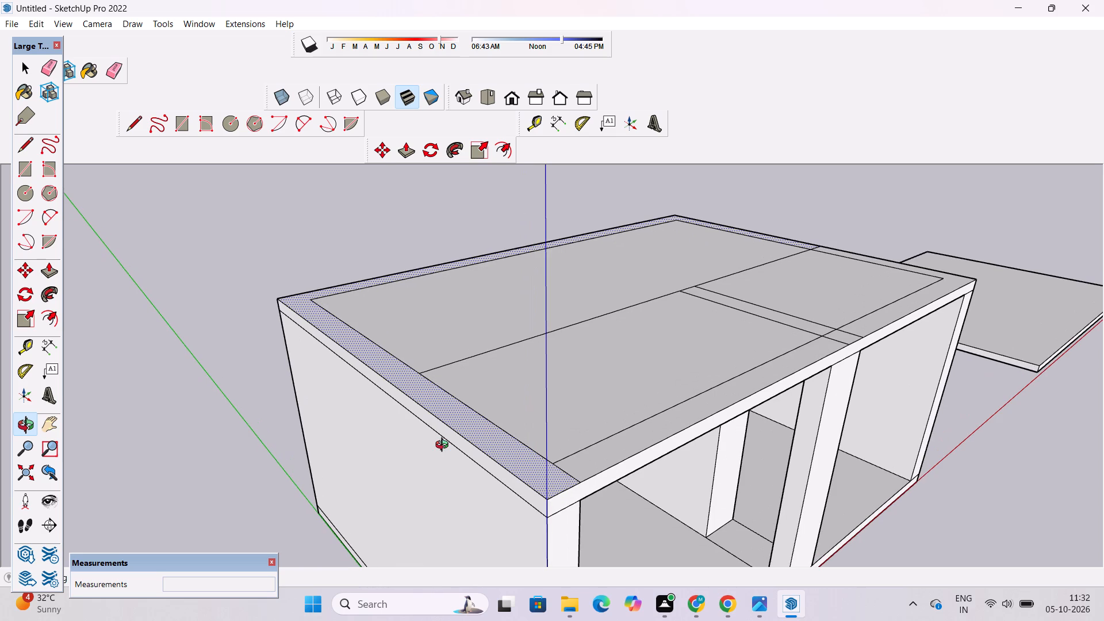
key(p)
click(463, 431)
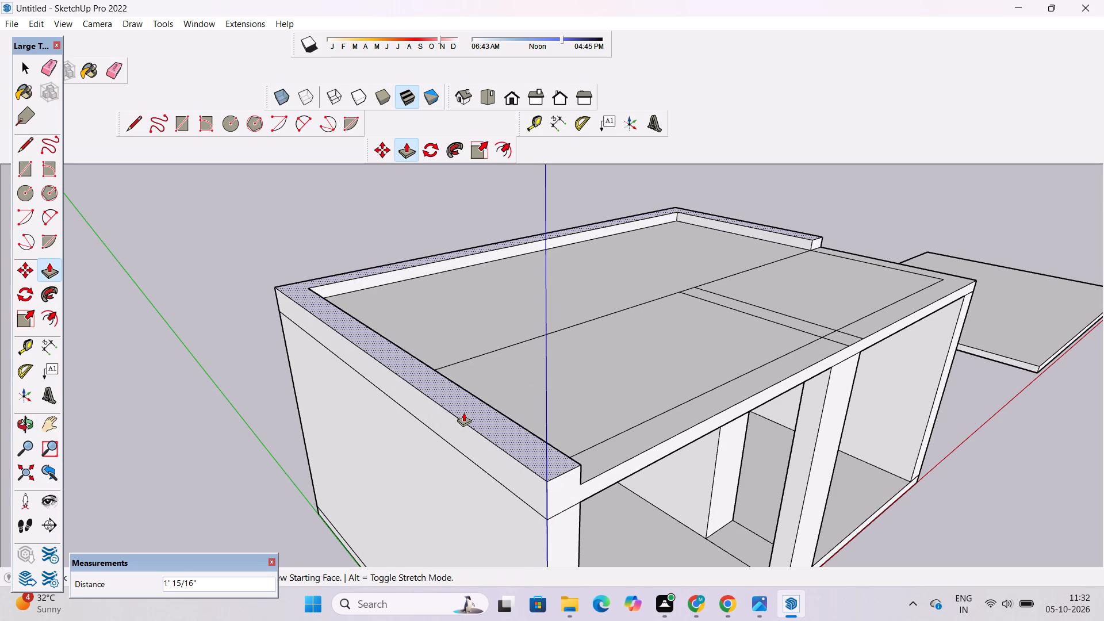
scroll(463, 412, down, 4)
scroll(462, 370, up, 4)
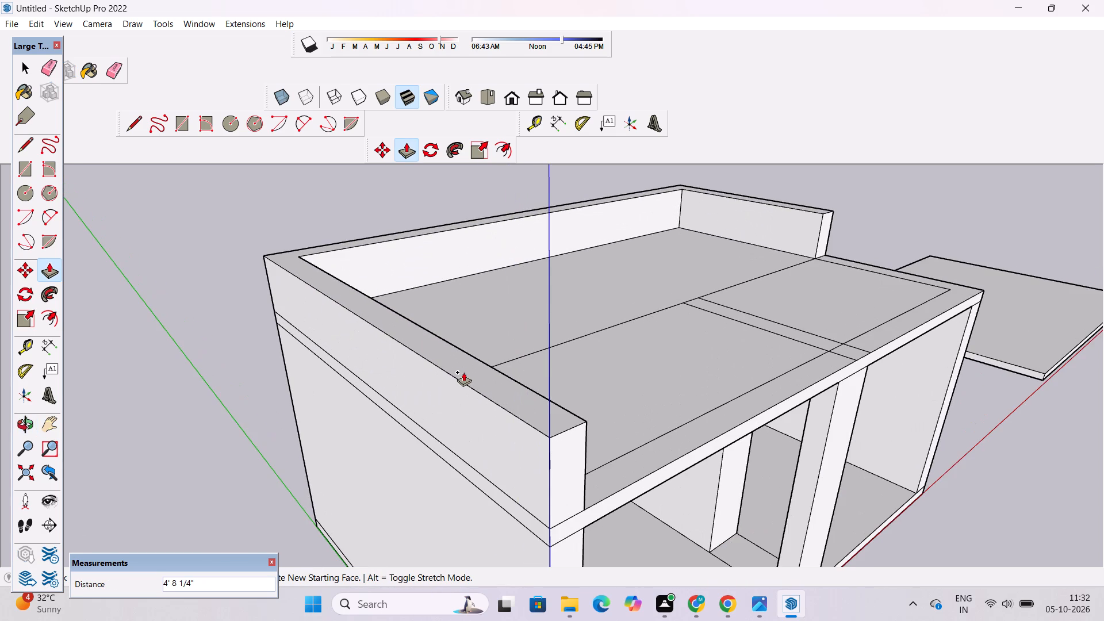
text(20')
key(Return)
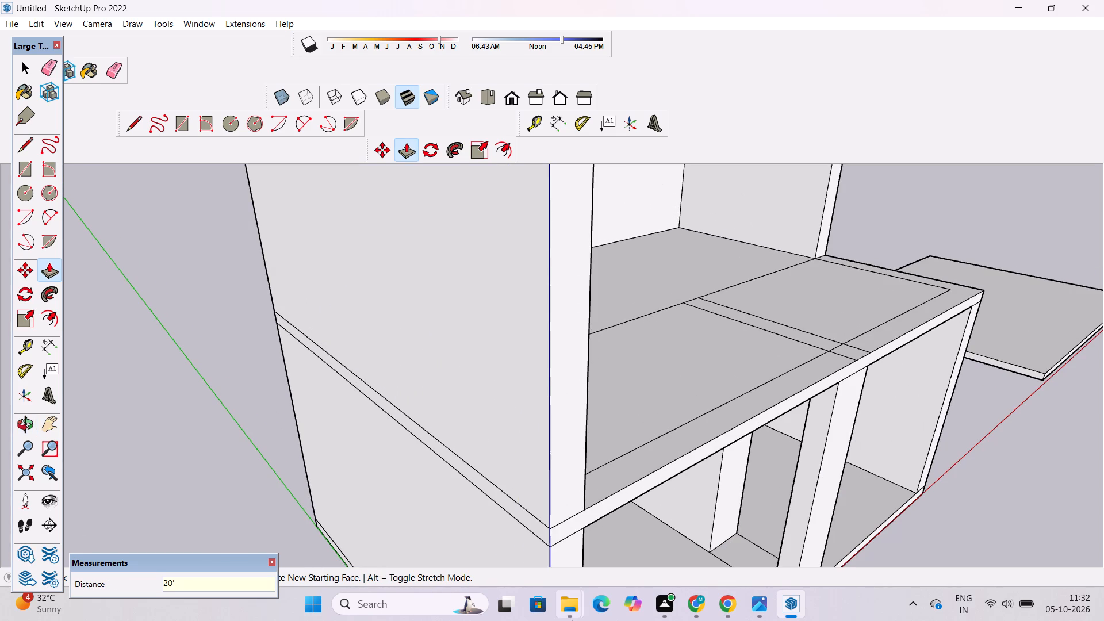
Examine the raised upper-level walls and the divided roof surface between them from several angles.
scroll(604, 594, down, 2)
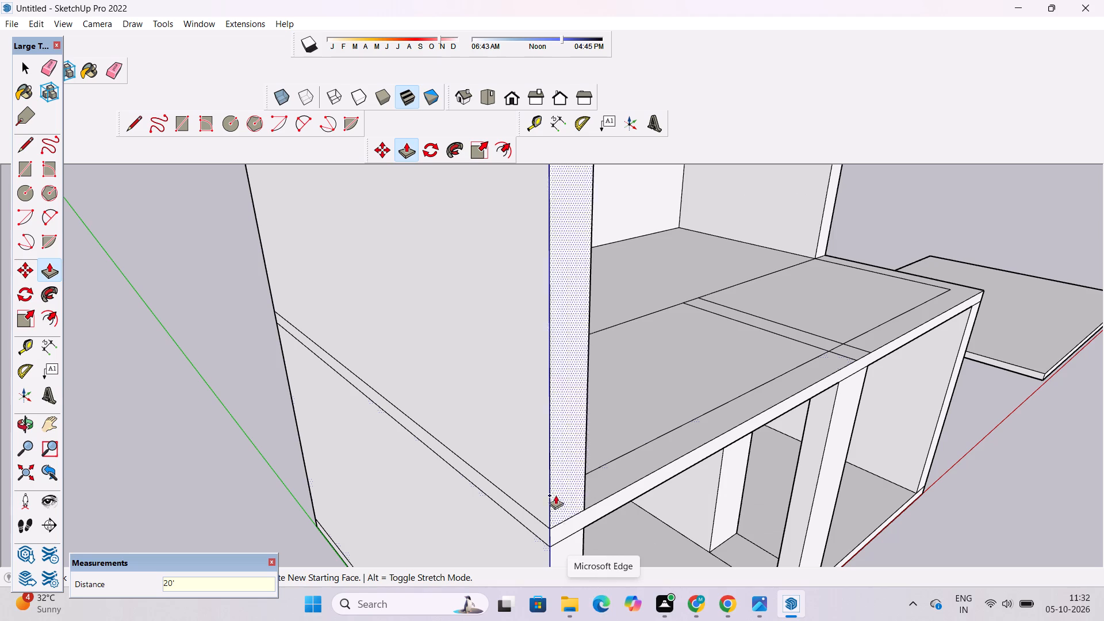
click(17, 425)
scroll(306, 376, down, 7)
drag(745, 366, 508, 403)
scroll(497, 369, down, 3)
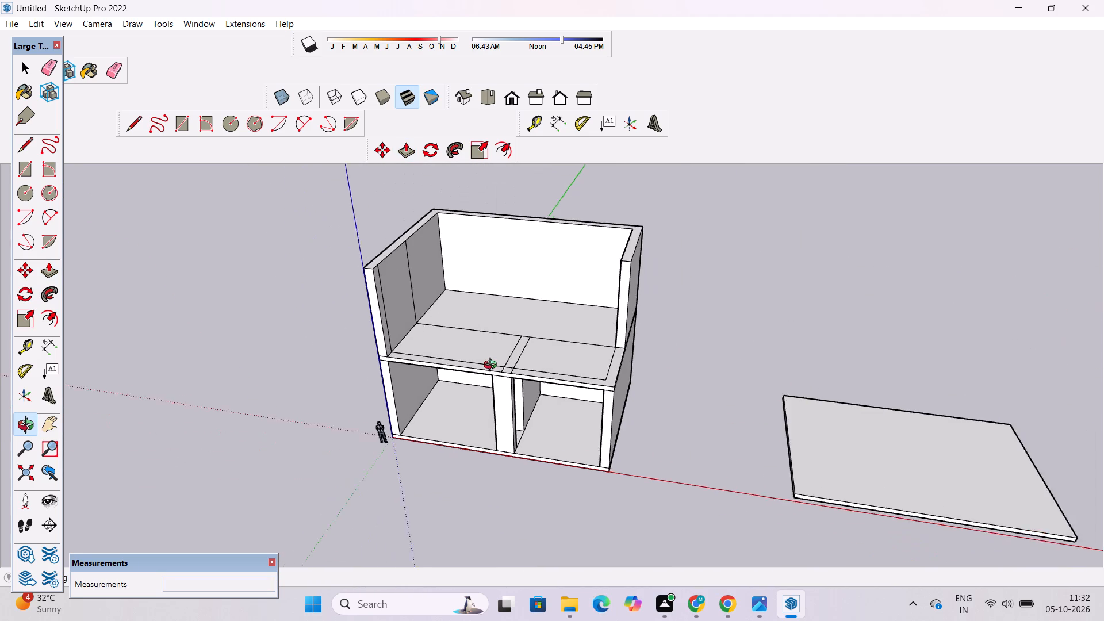
scroll(493, 366, down, 2)
scroll(496, 364, up, 4)
shift+drag(497, 365, 485, 396)
drag(461, 416, 522, 331)
scroll(524, 315, down, 5)
drag(525, 317, 497, 458)
scroll(493, 341, up, 3)
shift+drag(491, 340, 484, 346)
drag(484, 346, 573, 389)
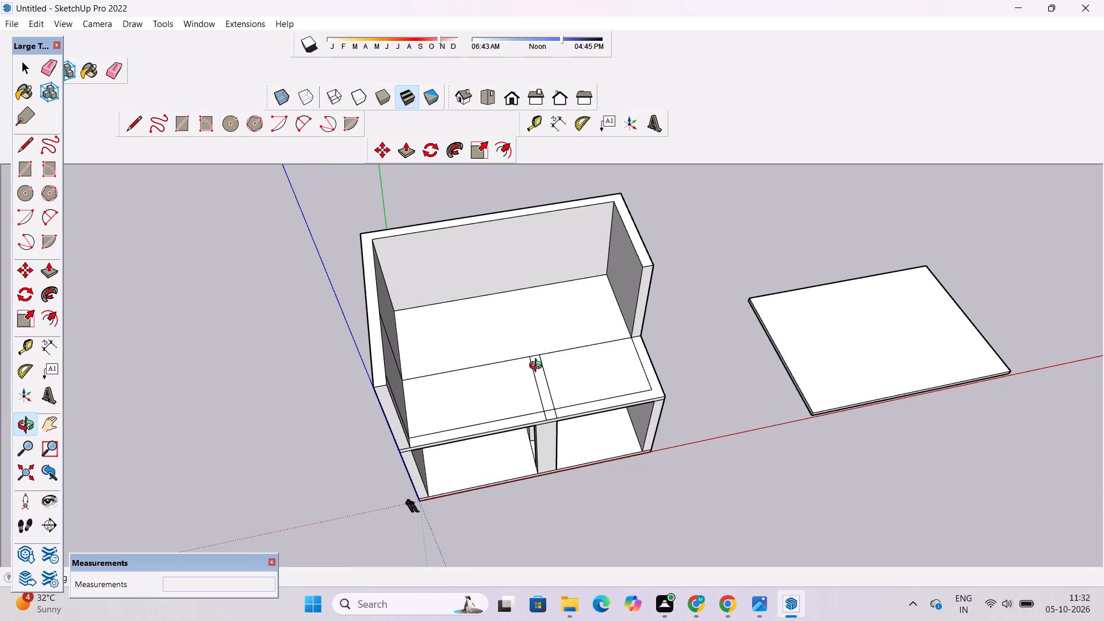
scroll(538, 367, up, 1)
drag(542, 358, 506, 376)
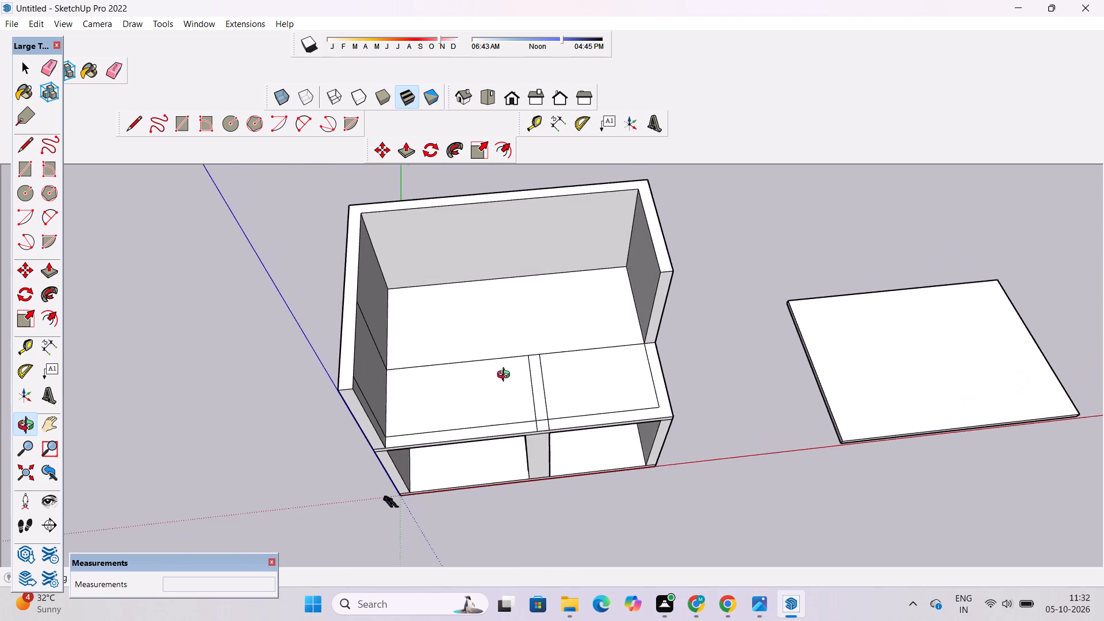
drag(506, 376, 462, 396)
drag(526, 362, 527, 351)
shift+drag(526, 351, 523, 374)
drag(517, 374, 580, 329)
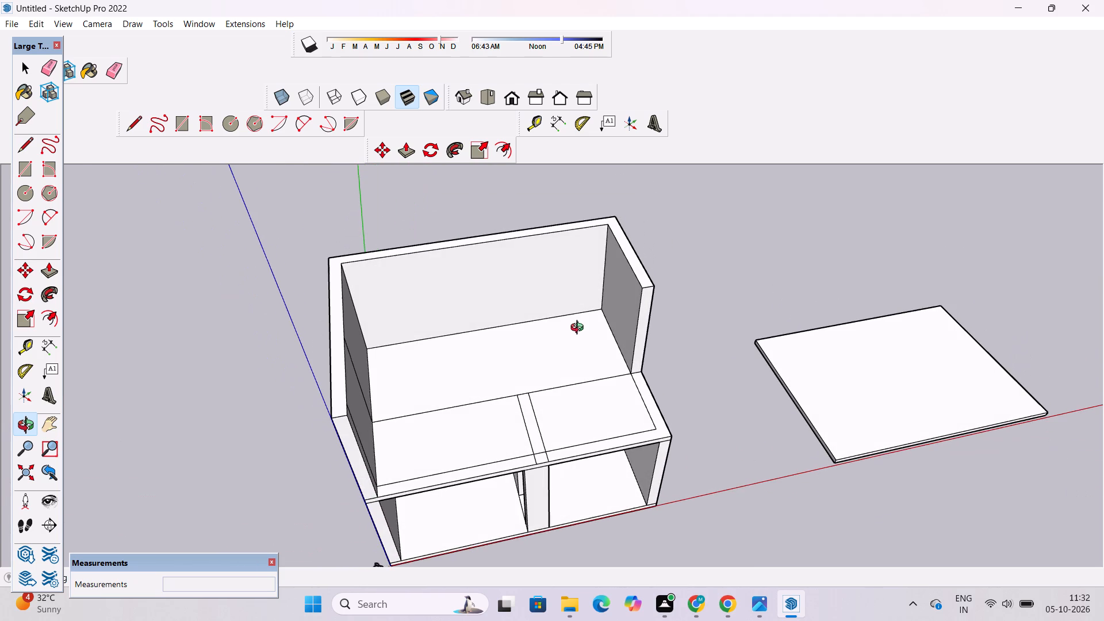
Extrude the large rear roof face upward 20' to align with the top of the surrounding walls.
key(p)
click(541, 364)
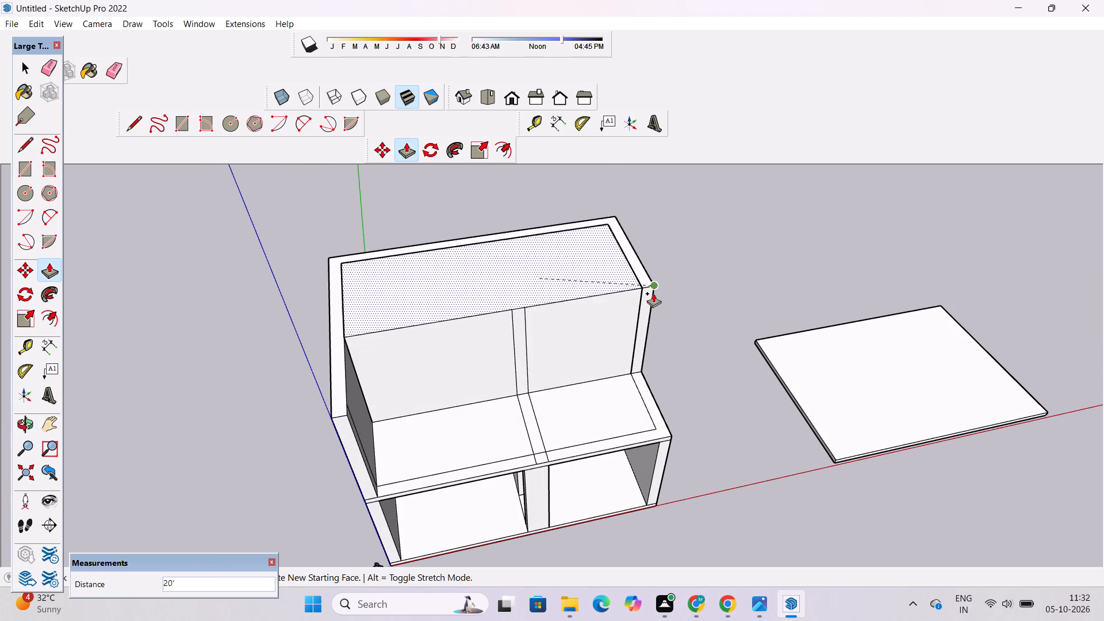
click(653, 293)
Examine the stepped two-level block and the detached slab beside it from several angles.
key(o)
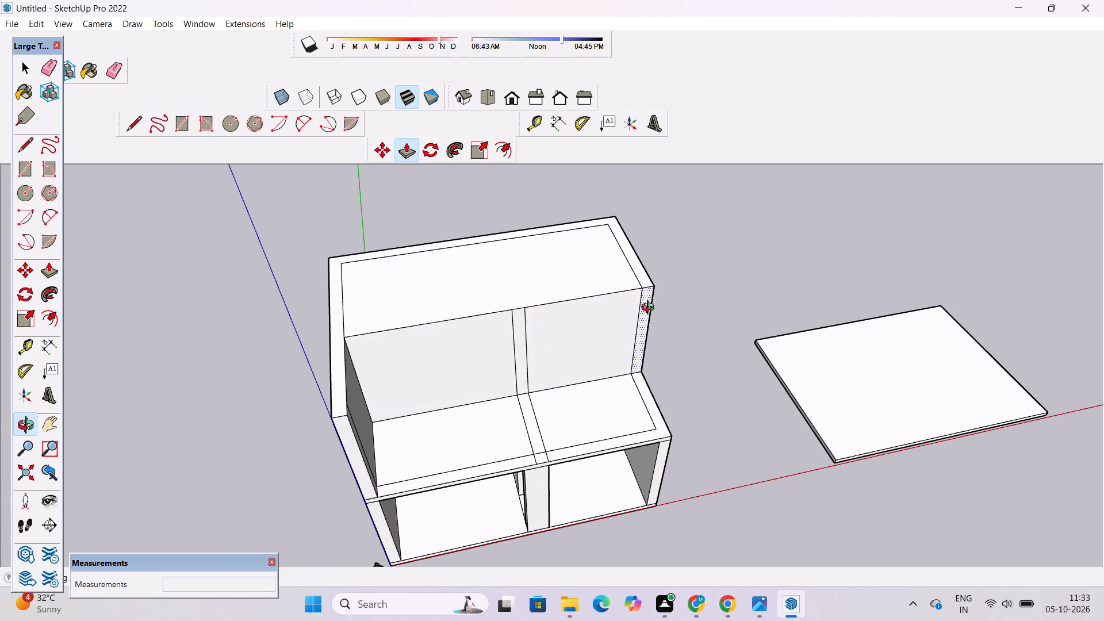
scroll(649, 312, down, 5)
drag(646, 392, 625, 274)
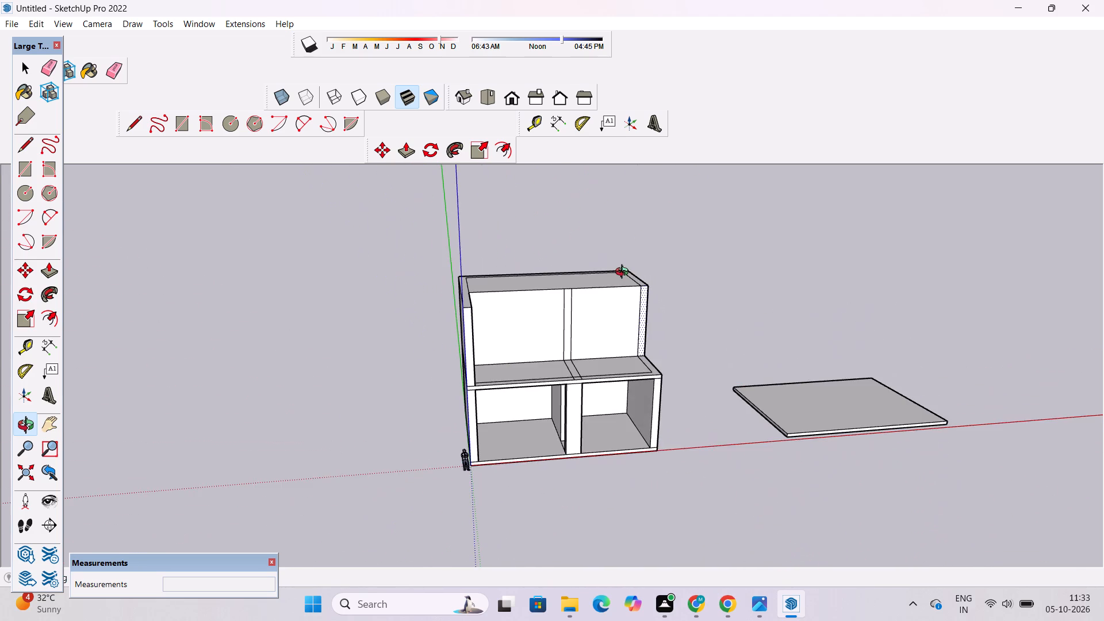
scroll(615, 307, down, 2)
shift+drag(617, 306, 552, 320)
scroll(546, 319, down, 5)
shift+drag(558, 334, 561, 362)
scroll(532, 335, up, 2)
drag(482, 327, 500, 415)
scroll(518, 370, up, 3)
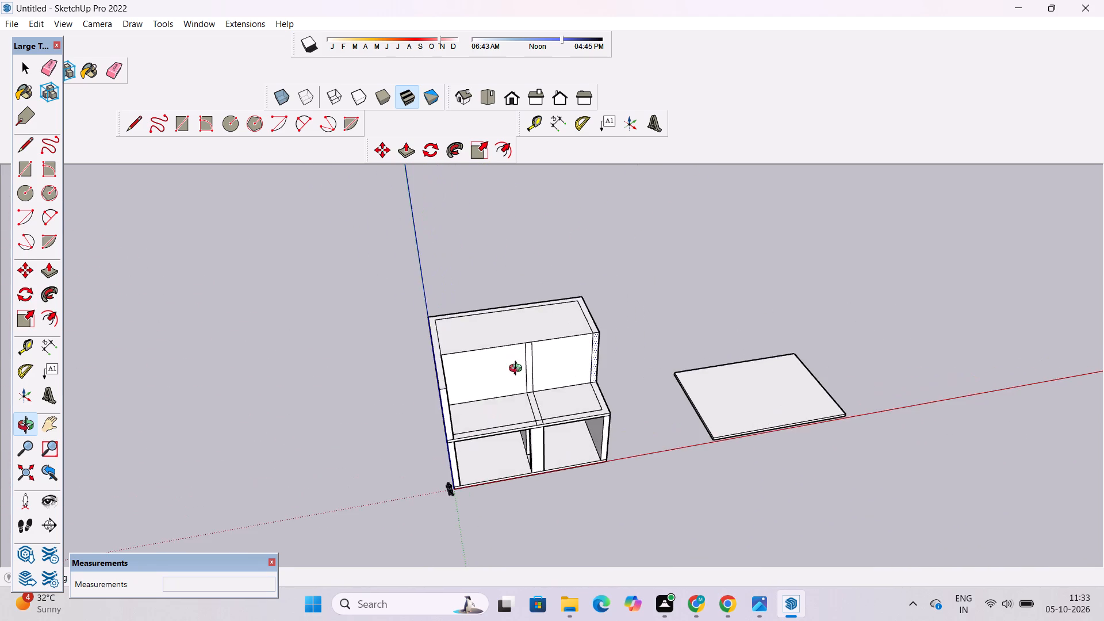
drag(490, 388, 761, 427)
scroll(542, 384, up, 5)
shift+drag(541, 386, 497, 394)
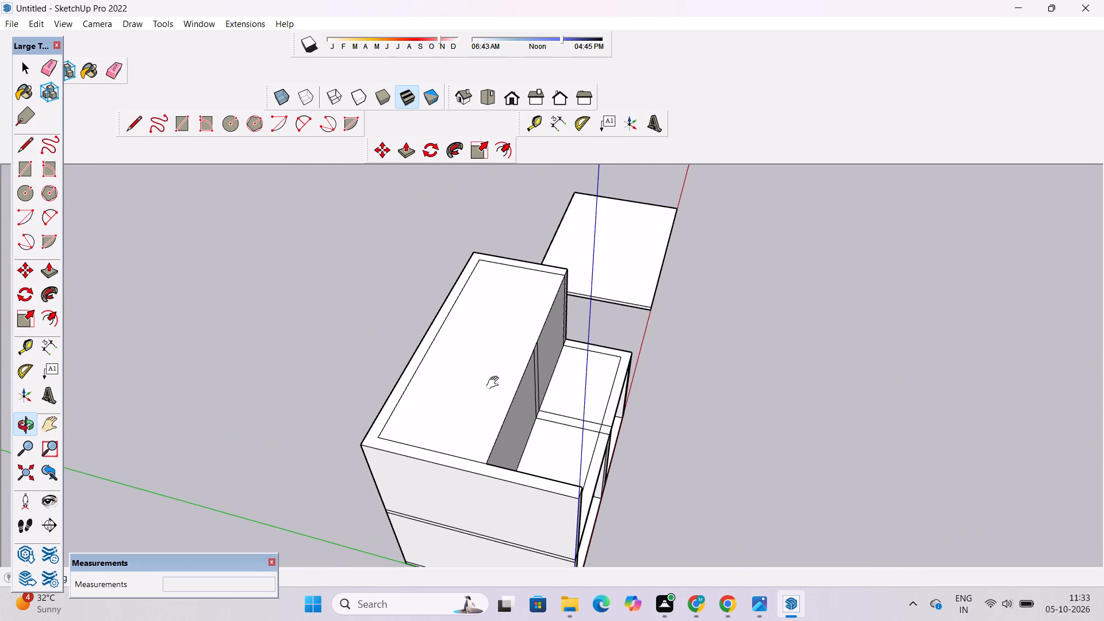
scroll(495, 383, up, 1)
shift+drag(494, 382, 480, 361)
drag(475, 370, 639, 413)
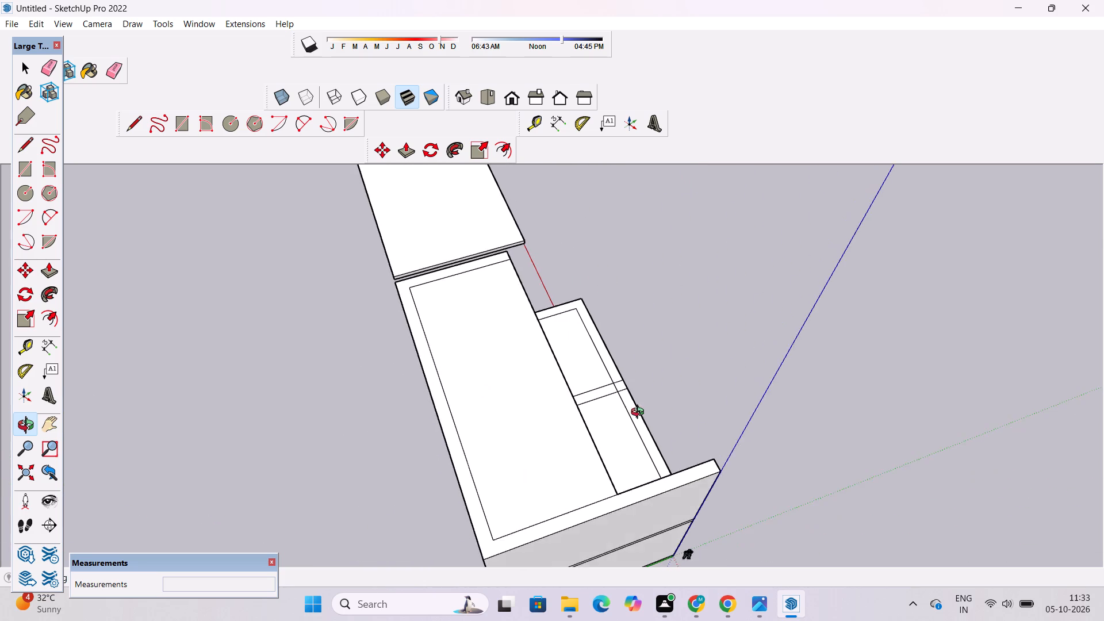
scroll(604, 419, up, 4)
shift+drag(601, 419, 486, 438)
scroll(481, 428, down, 5)
drag(646, 401, 420, 420)
shift+drag(470, 350, 463, 482)
drag(481, 469, 473, 370)
Copy the detached slab onto the upper-level walls, placing its lower corner on the walls' top outer rear corner.
key(space)
click(559, 347)
scroll(511, 357, up, 4)
key(m)
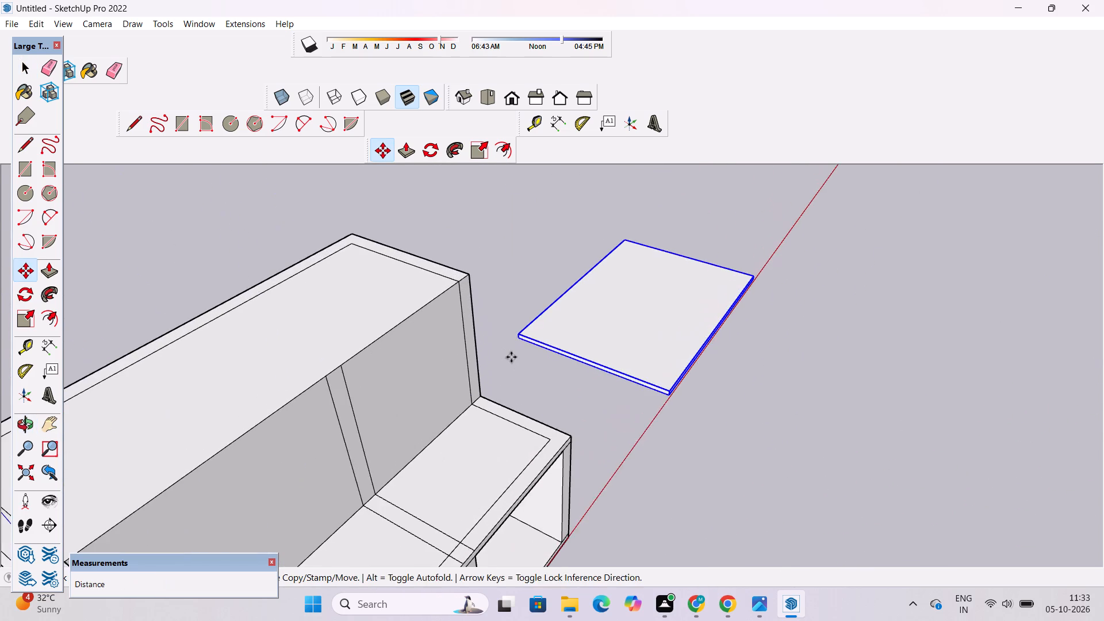
scroll(507, 347, up, 20)
scroll(507, 347, up, 1)
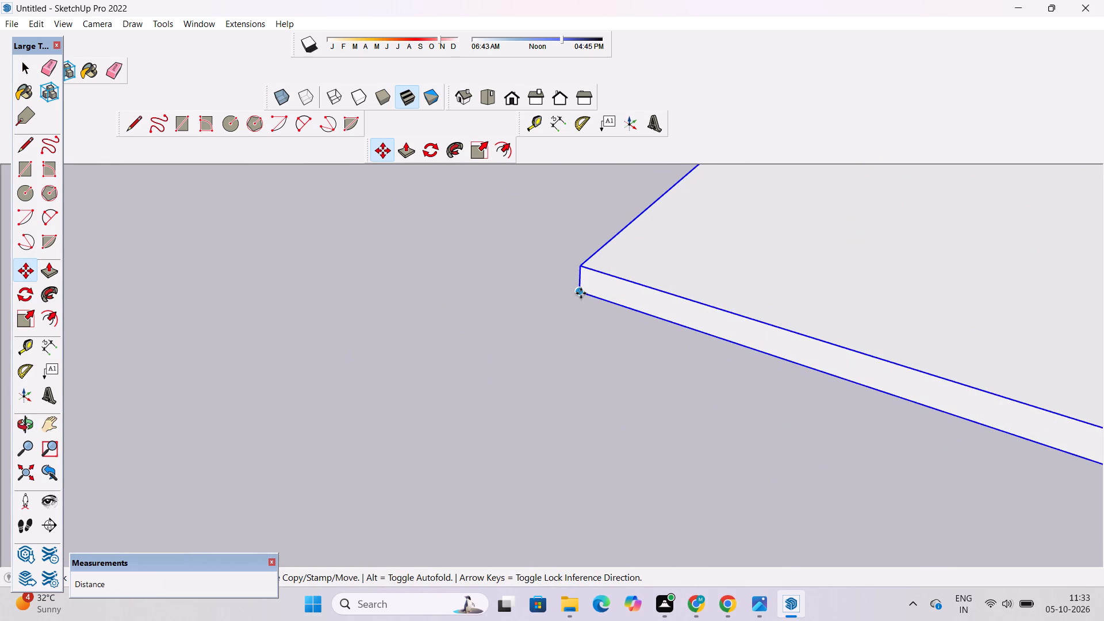
click(581, 293)
scroll(651, 321, down, 20)
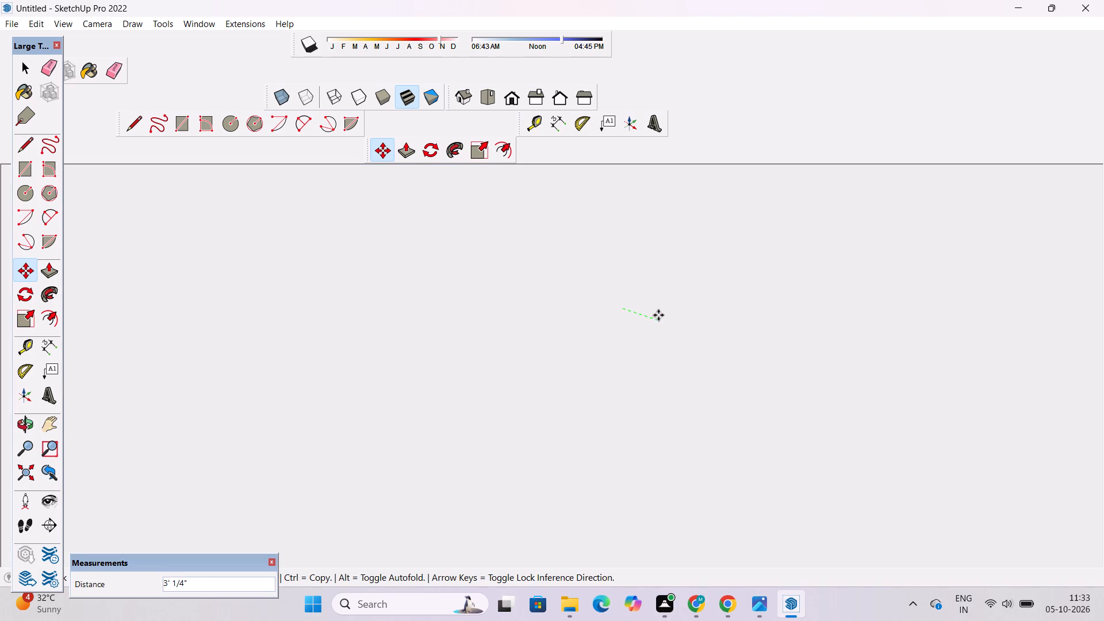
scroll(658, 315, down, 16)
scroll(655, 316, down, 17)
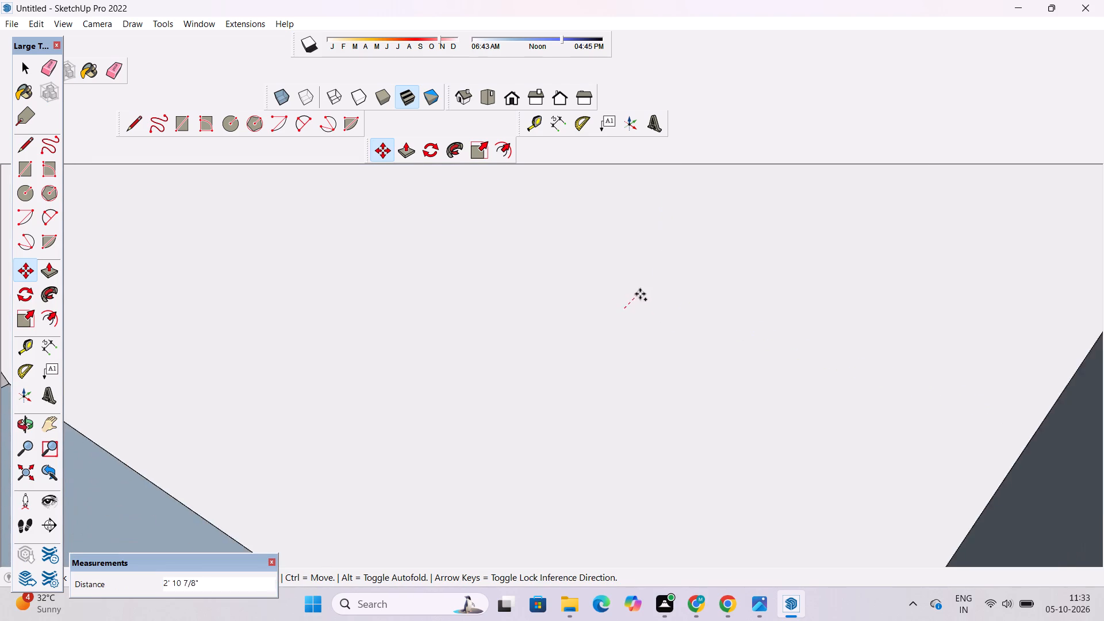
scroll(640, 294, down, 20)
scroll(640, 294, down, 10)
scroll(591, 283, down, 8)
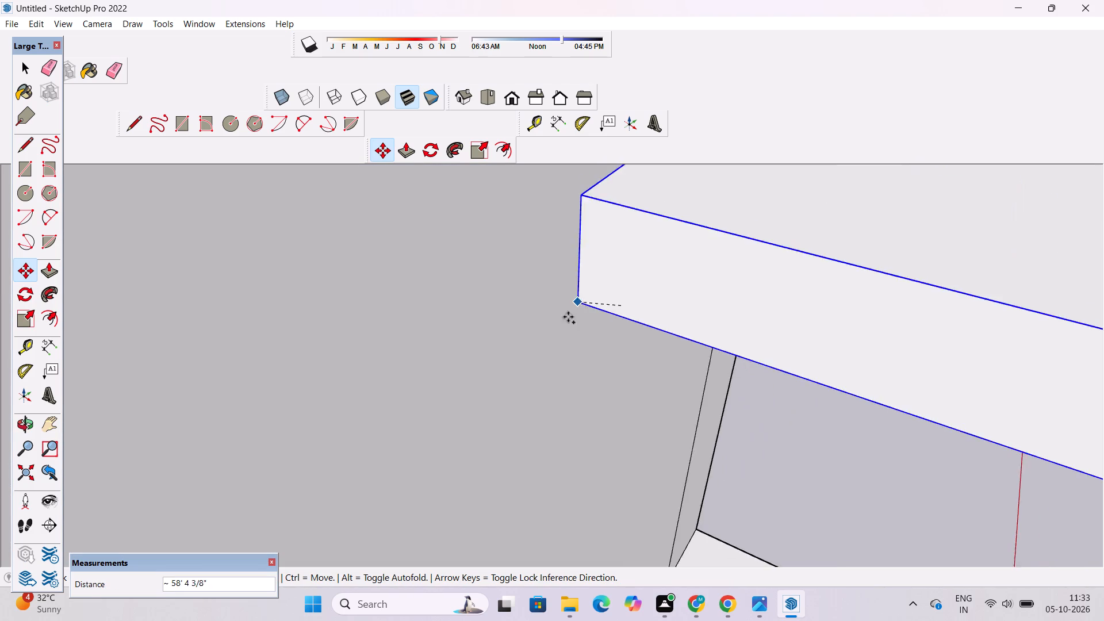
scroll(568, 317, down, 20)
scroll(568, 317, down, 15)
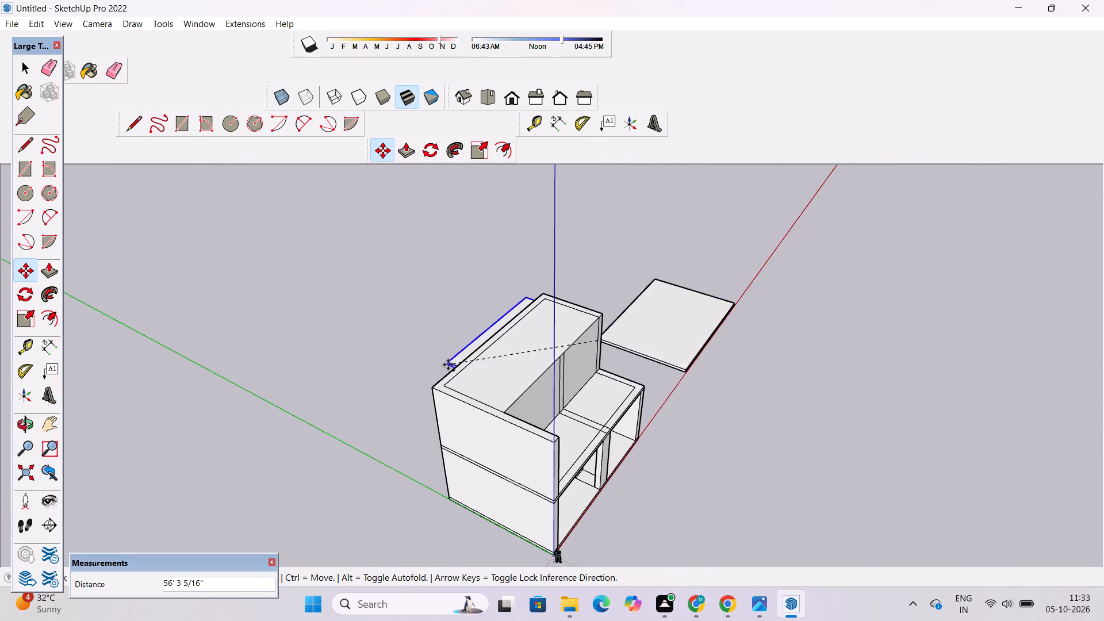
scroll(448, 365, up, 9)
click(401, 423)
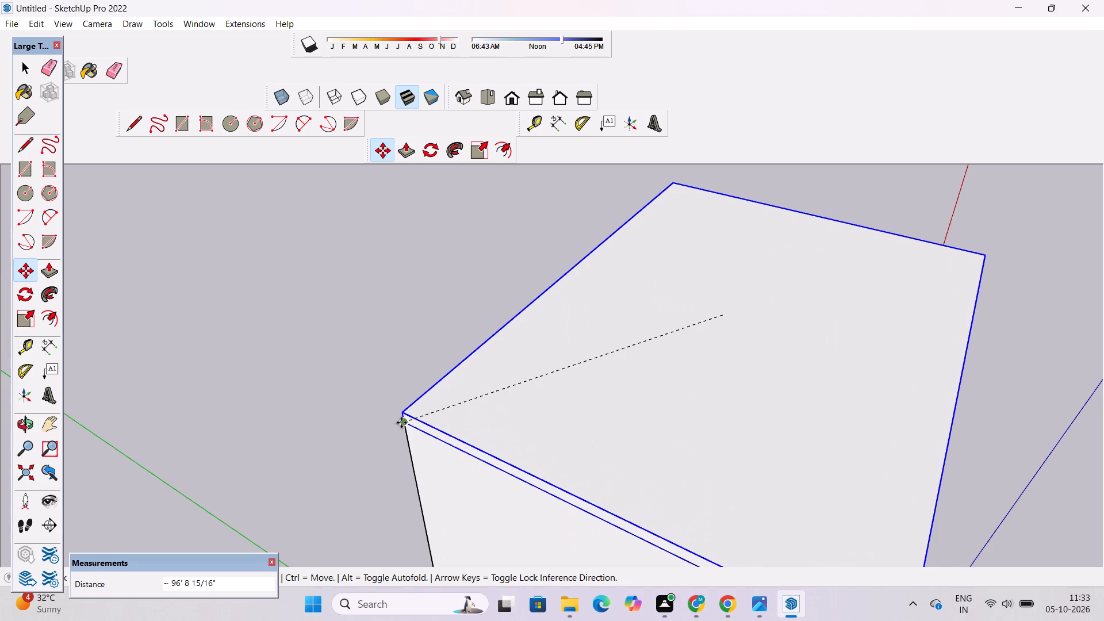
key(space)
Examine the copied roof slab, its overhang, and the open front of both levels from several angles.
key(o)
scroll(341, 369, down, 5)
shift+drag(413, 453, 371, 386)
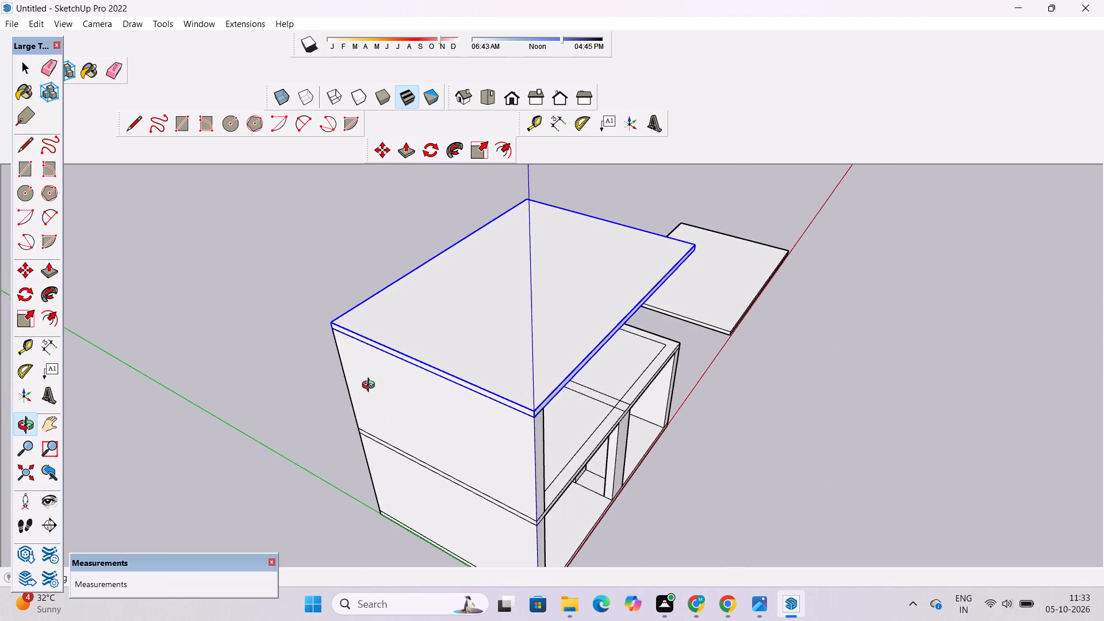
drag(508, 430, 427, 339)
shift+drag(625, 366, 535, 390)
drag(535, 390, 454, 358)
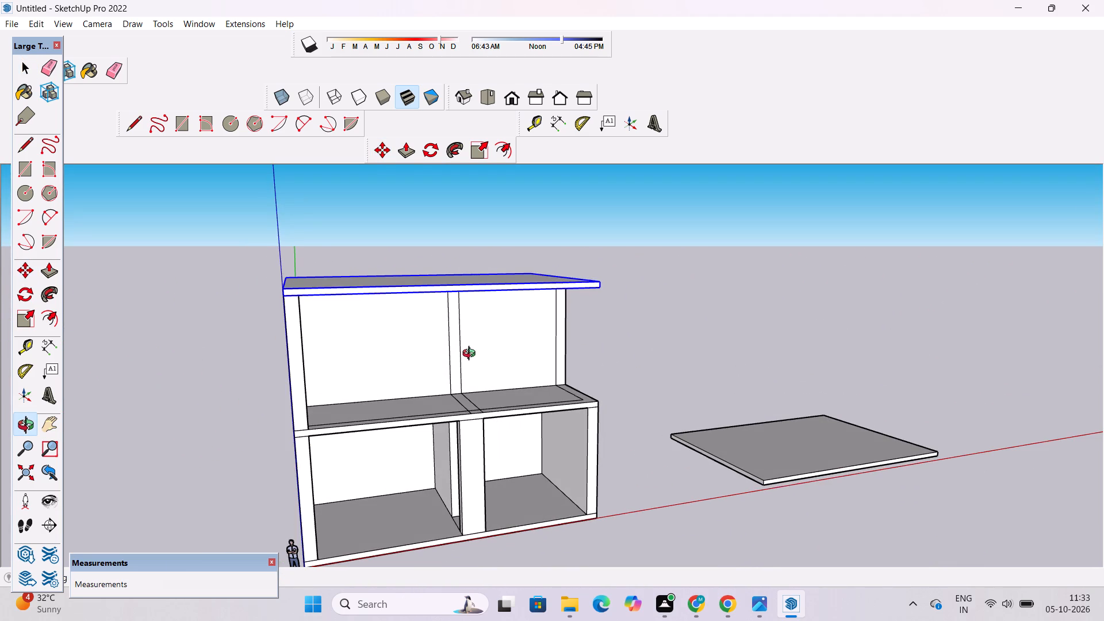
drag(471, 355, 407, 474)
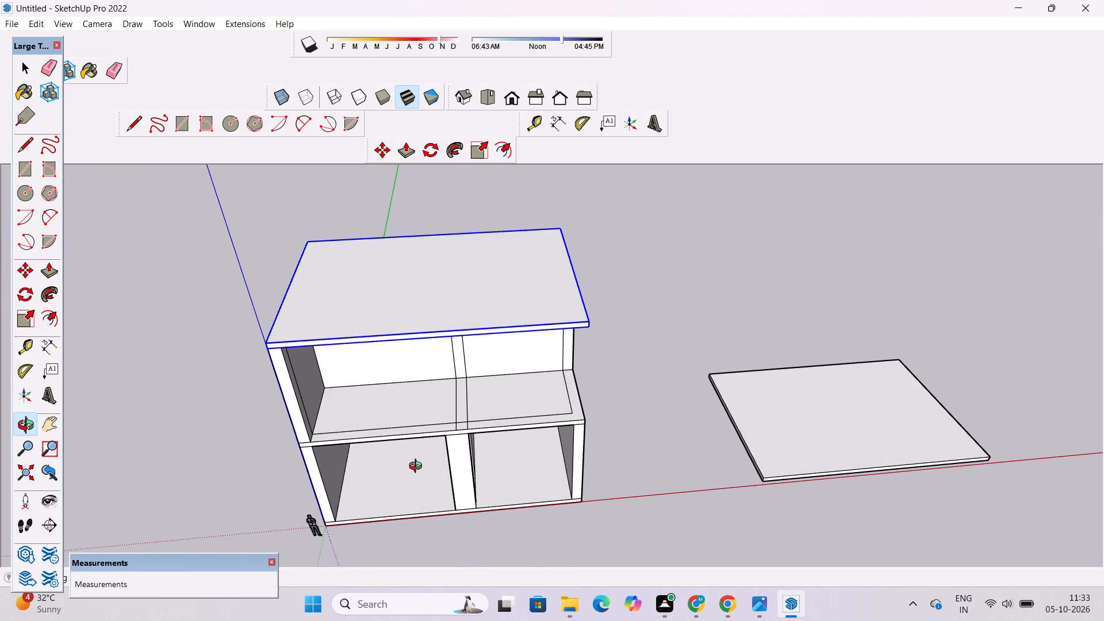
scroll(419, 466, up, 5)
scroll(402, 457, down, 5)
drag(533, 443, 473, 453)
scroll(436, 430, up, 2)
drag(436, 430, 483, 471)
scroll(470, 442, up, 2)
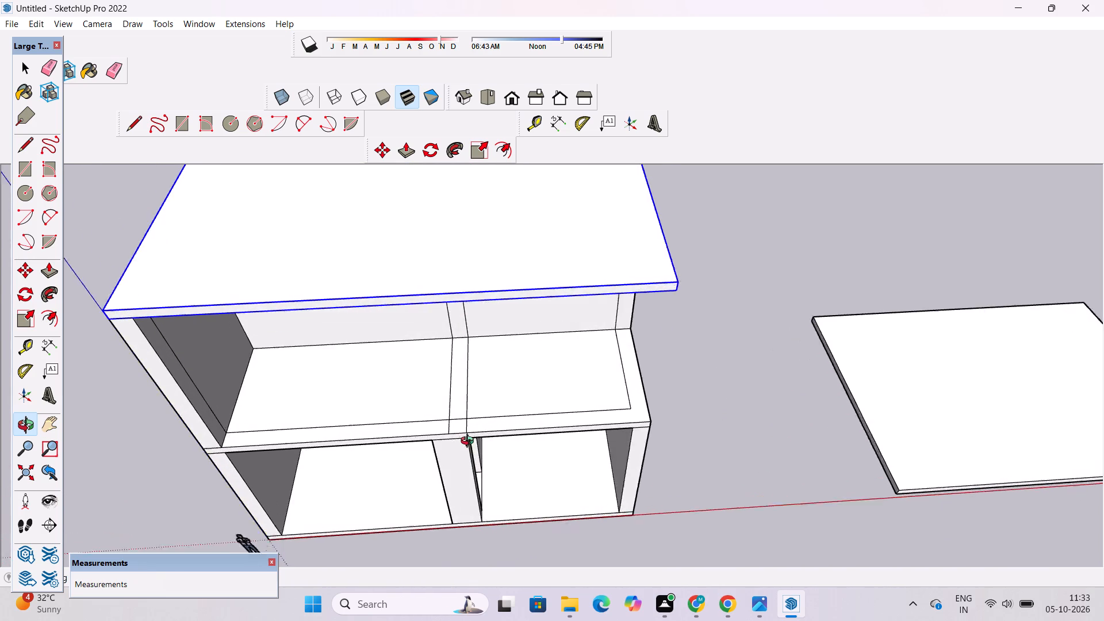
scroll(470, 442, up, 1)
shift+drag(470, 440, 460, 438)
scroll(469, 430, up, 4)
drag(473, 468, 471, 409)
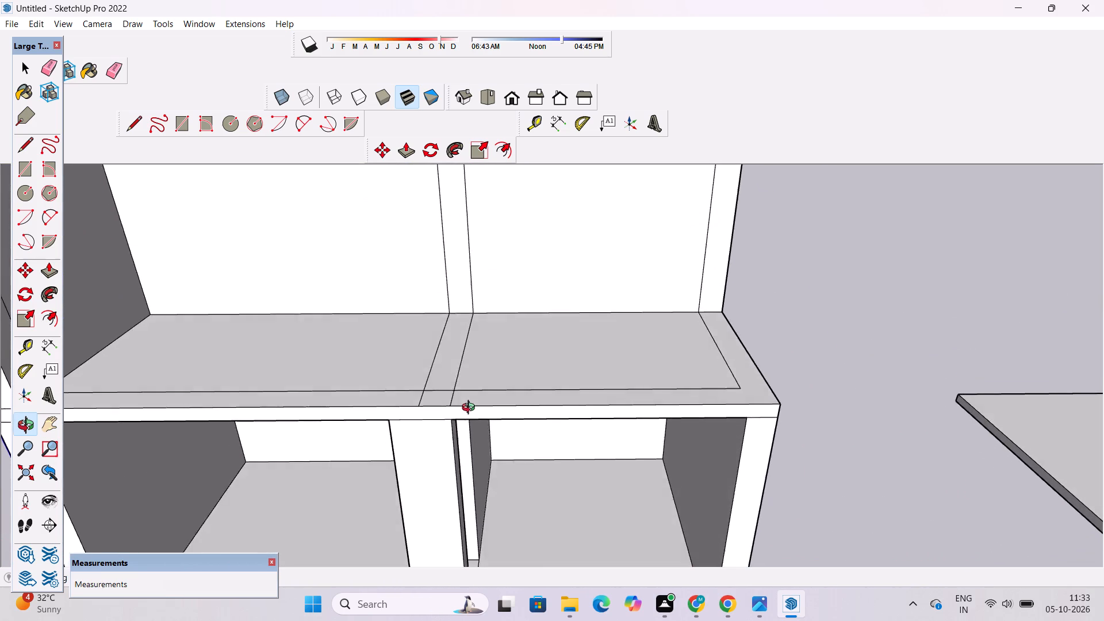
drag(471, 409, 471, 408)
scroll(471, 407, down, 7)
shift+drag(473, 409, 474, 434)
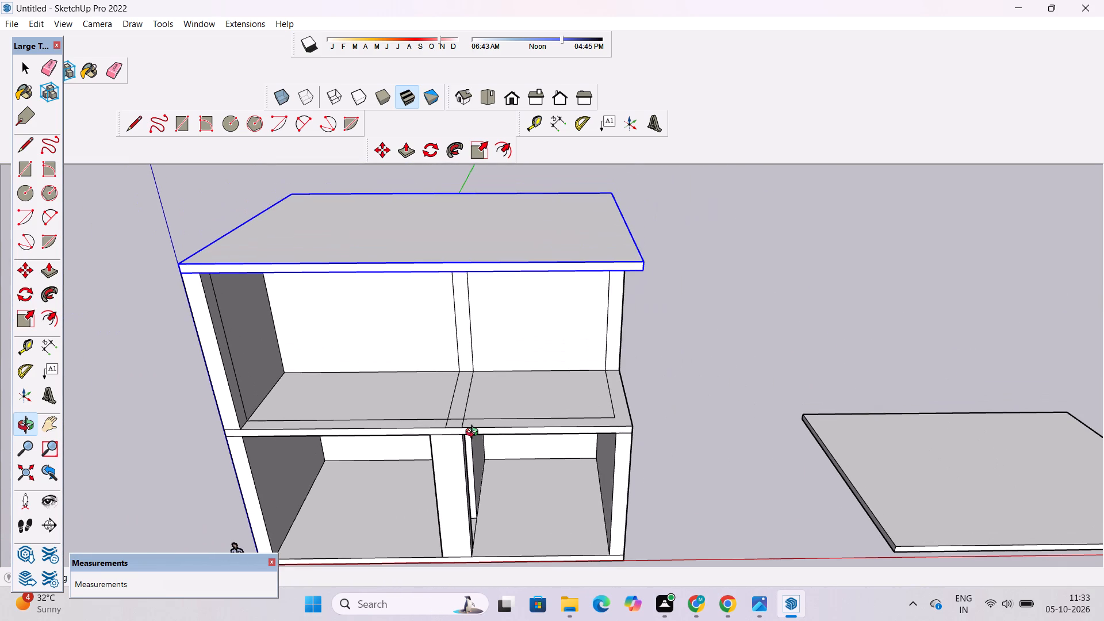
scroll(477, 432, up, 2)
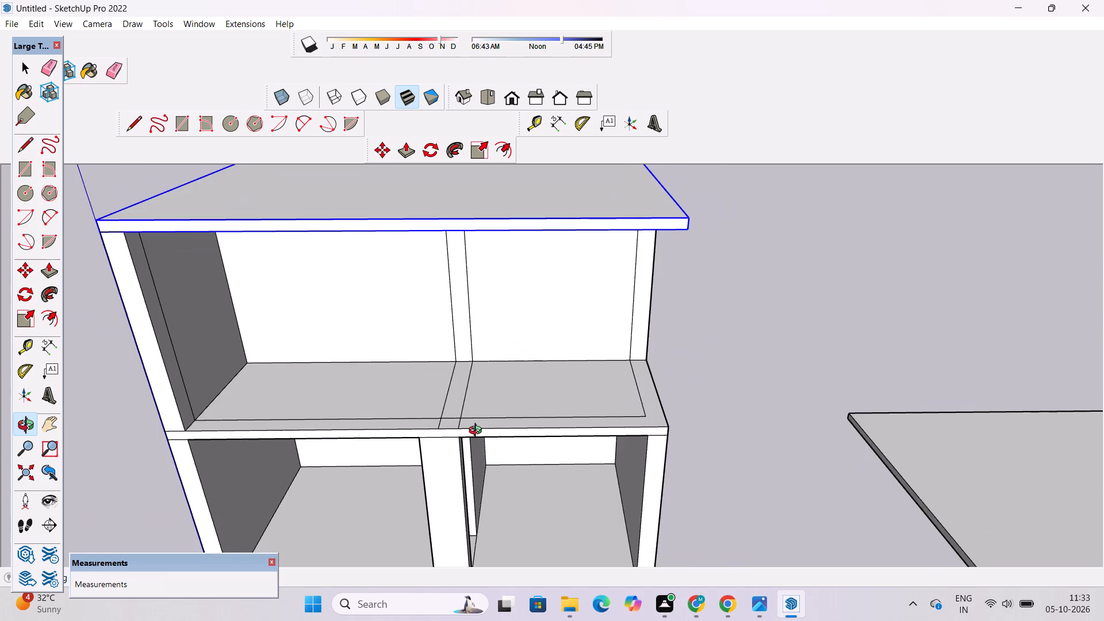
scroll(478, 432, down, 3)
drag(538, 401, 532, 471)
shift+drag(531, 466, 515, 522)
drag(515, 517, 513, 504)
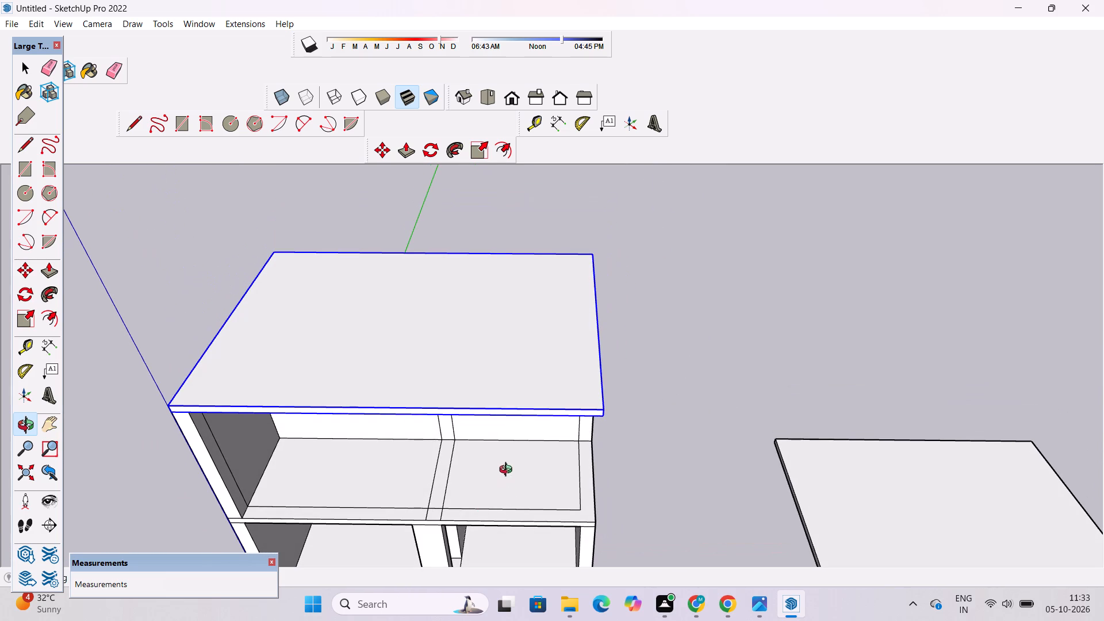
Explode the copied roof slab group on top of the upper level.
key(space)
right_click(501, 370)
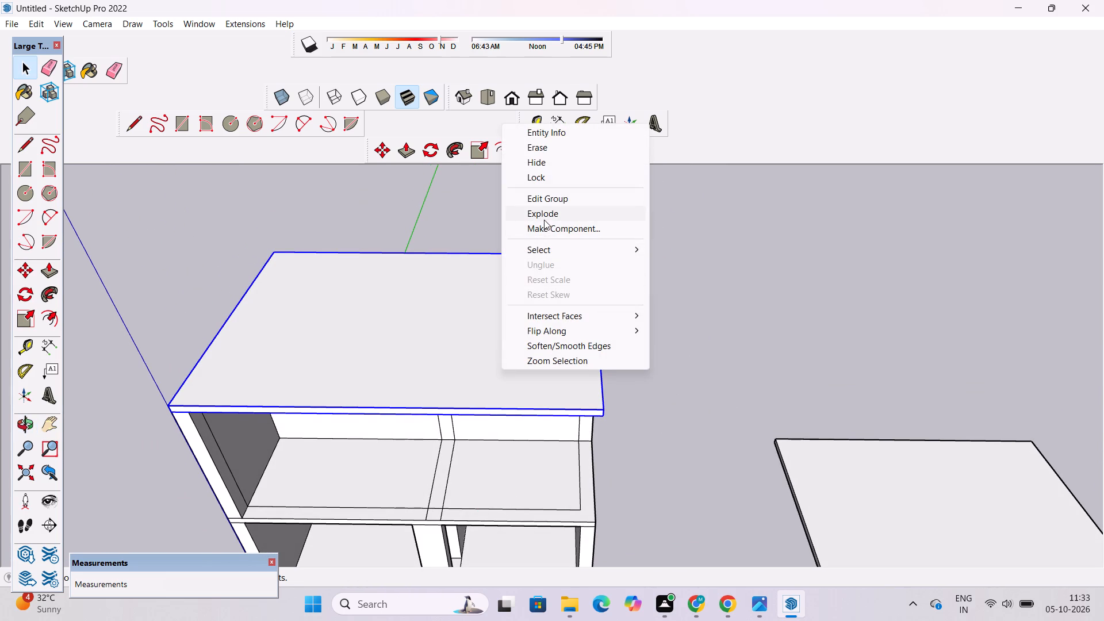
click(544, 220)
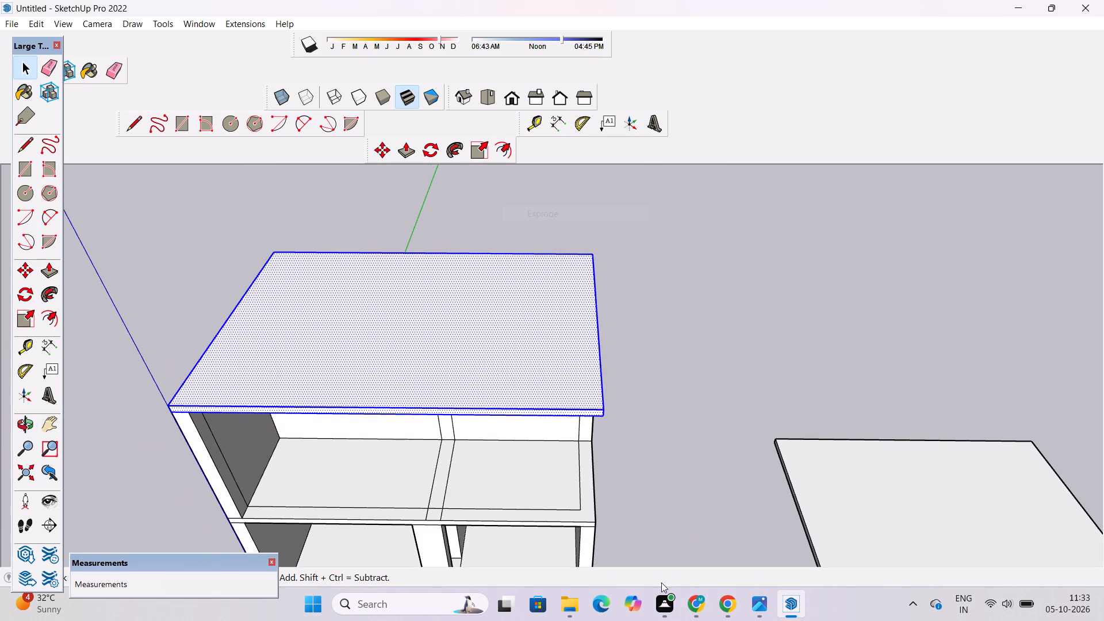
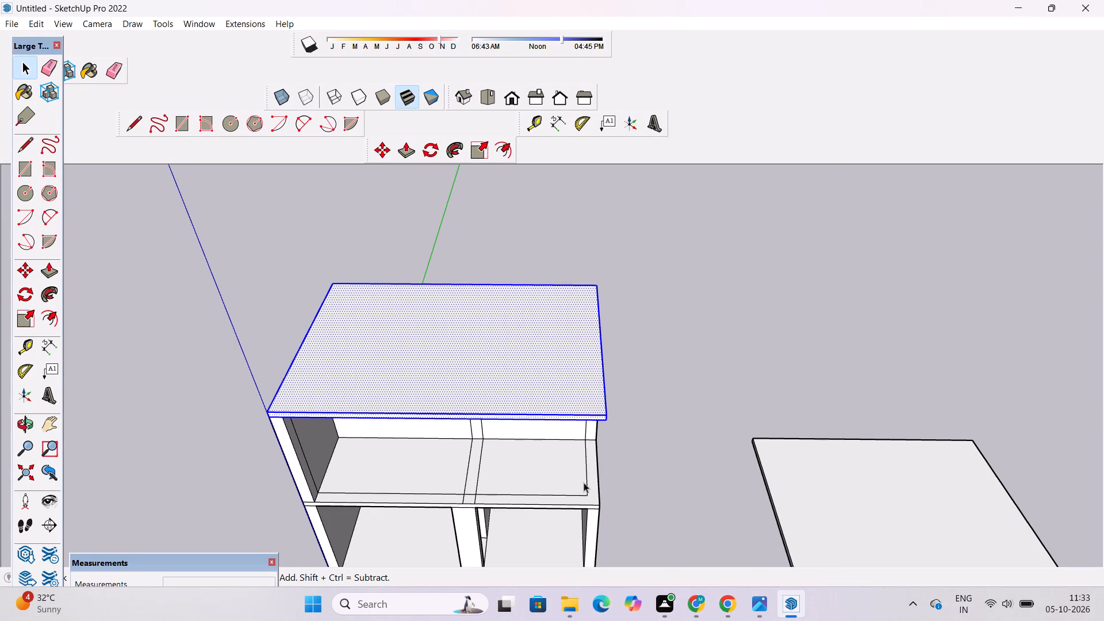
Deselect the exploded roof slab and examine it with the open front and side wall of both levels from several angles.
scroll(584, 482, down, 7)
scroll(635, 445, up, 1)
key(o)
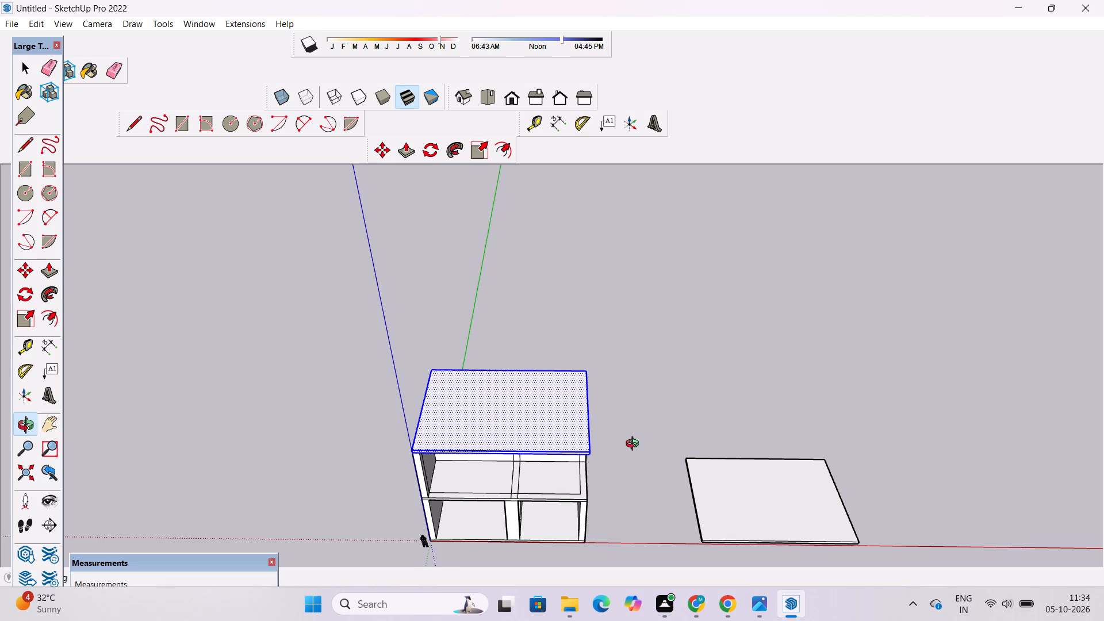
scroll(610, 438, down, 3)
shift+drag(576, 503, 585, 443)
scroll(547, 376, up, 3)
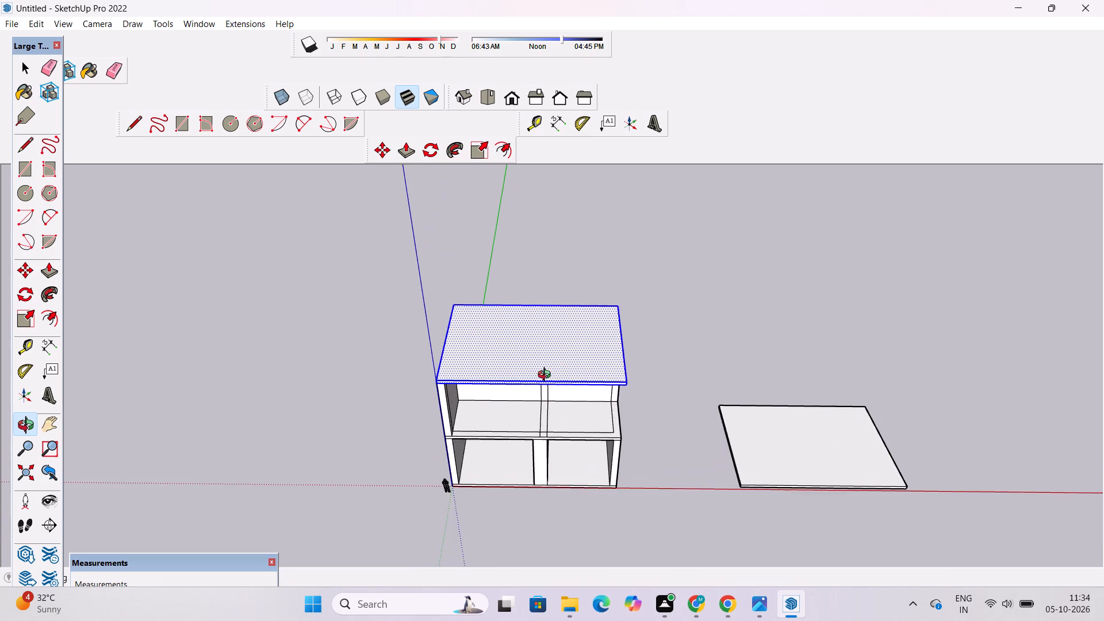
drag(568, 383, 574, 459)
scroll(553, 411, up, 4)
shift+drag(553, 413, 553, 448)
shift+scroll(552, 456, up, 4)
drag(539, 490, 530, 455)
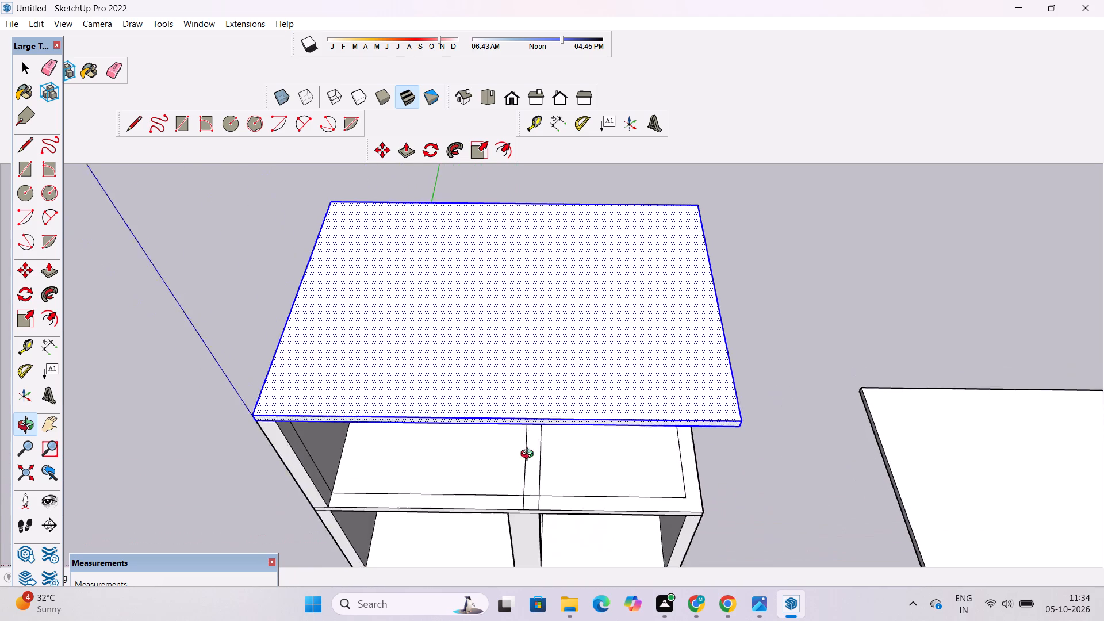
drag(530, 455, 526, 420)
scroll(526, 402, up, 4)
shift+drag(526, 402, 533, 473)
shift+drag(533, 473, 528, 421)
scroll(527, 421, down, 5)
drag(527, 494, 523, 332)
shift+drag(526, 325, 519, 424)
scroll(548, 355, up, 7)
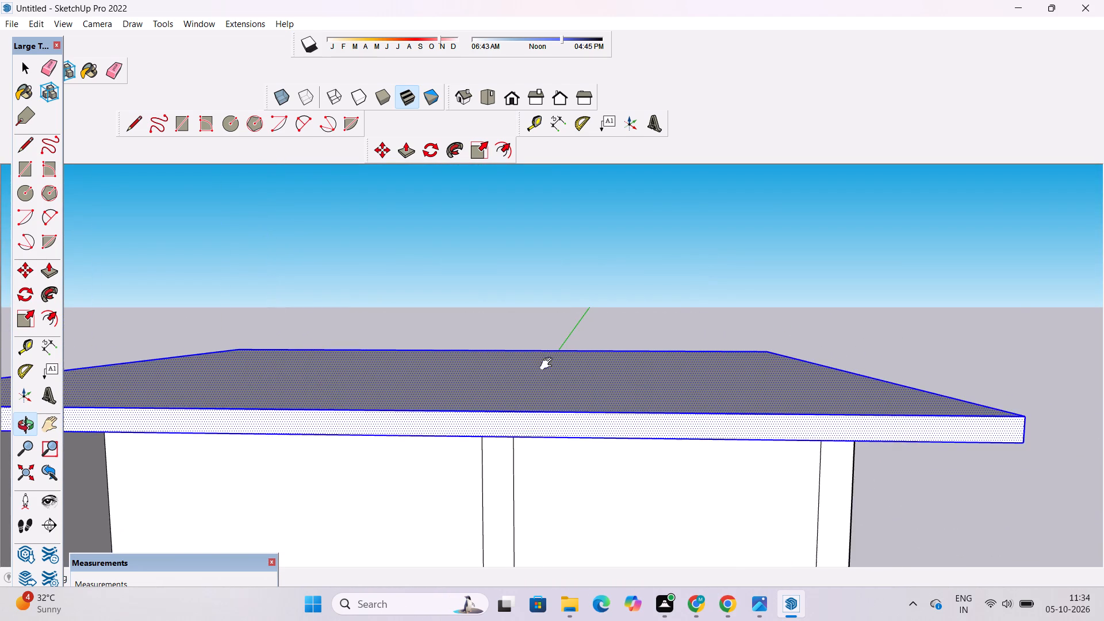
shift+drag(549, 364, 519, 374)
drag(527, 389, 507, 409)
shift+scroll(501, 378, down, 5)
drag(505, 356, 511, 397)
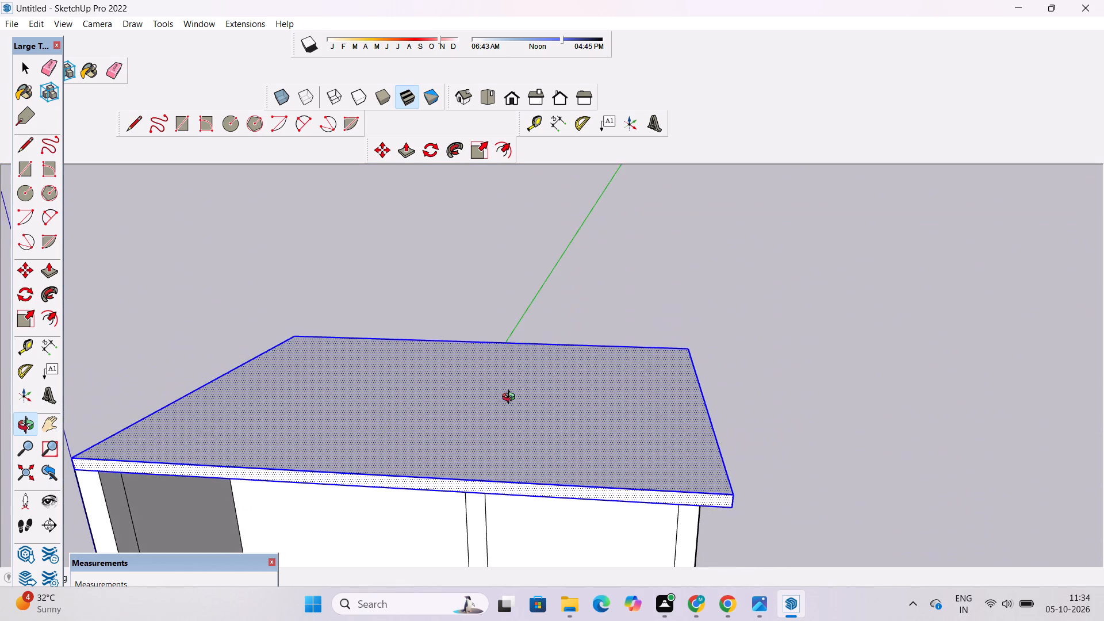
shift+drag(511, 400, 519, 347)
key(space)
click(766, 335)
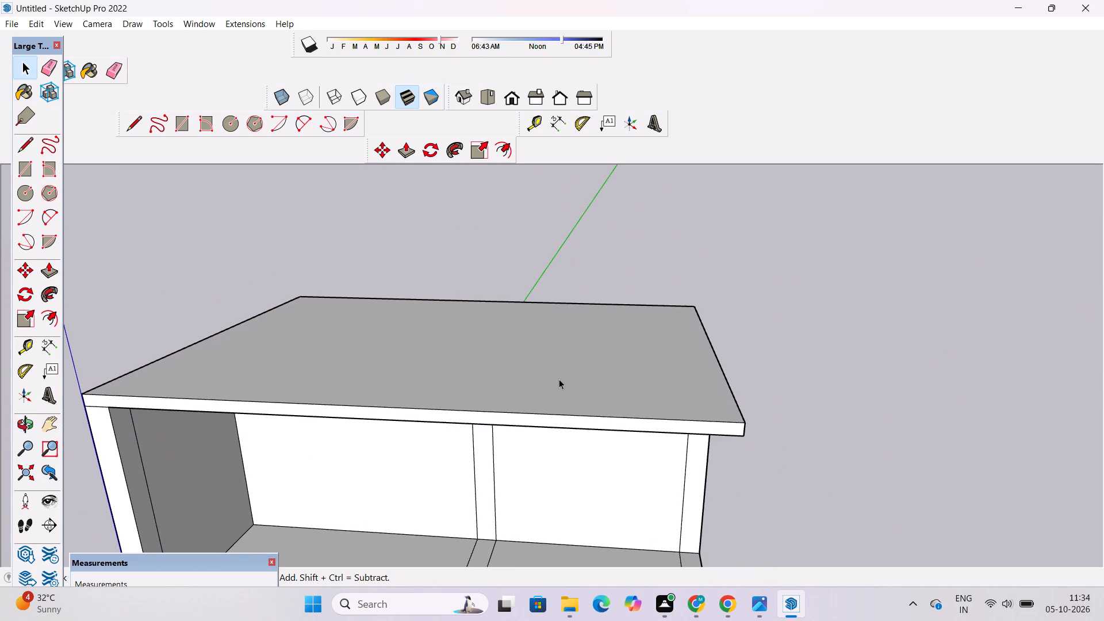
key(o)
scroll(462, 447, up, 4)
shift+drag(409, 428, 597, 368)
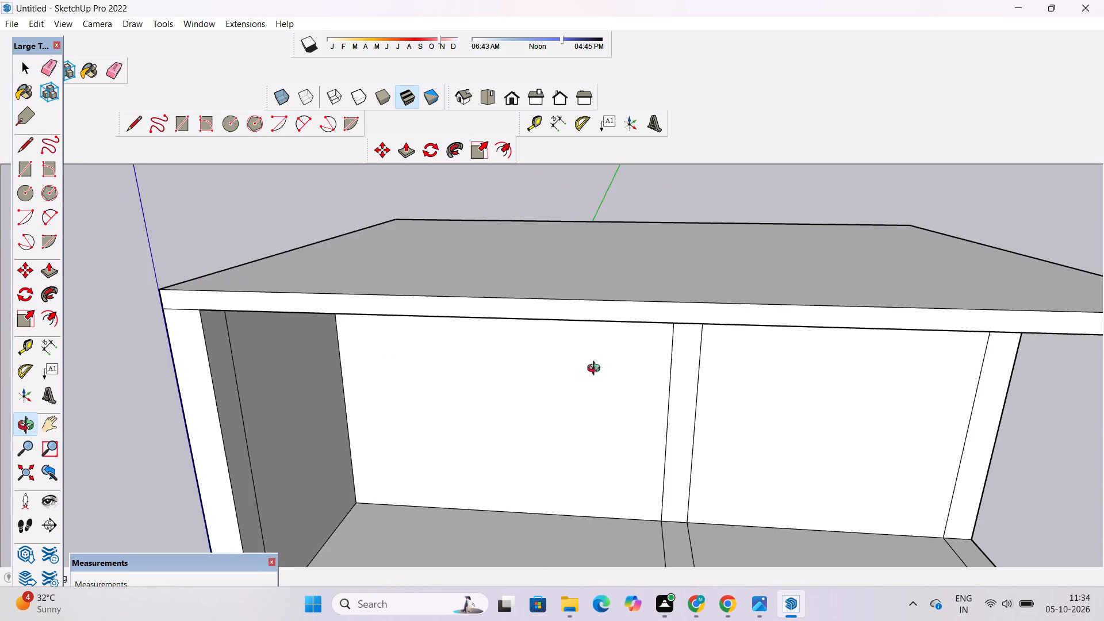
drag(596, 370, 657, 466)
scroll(549, 355, down, 12)
drag(459, 477, 647, 409)
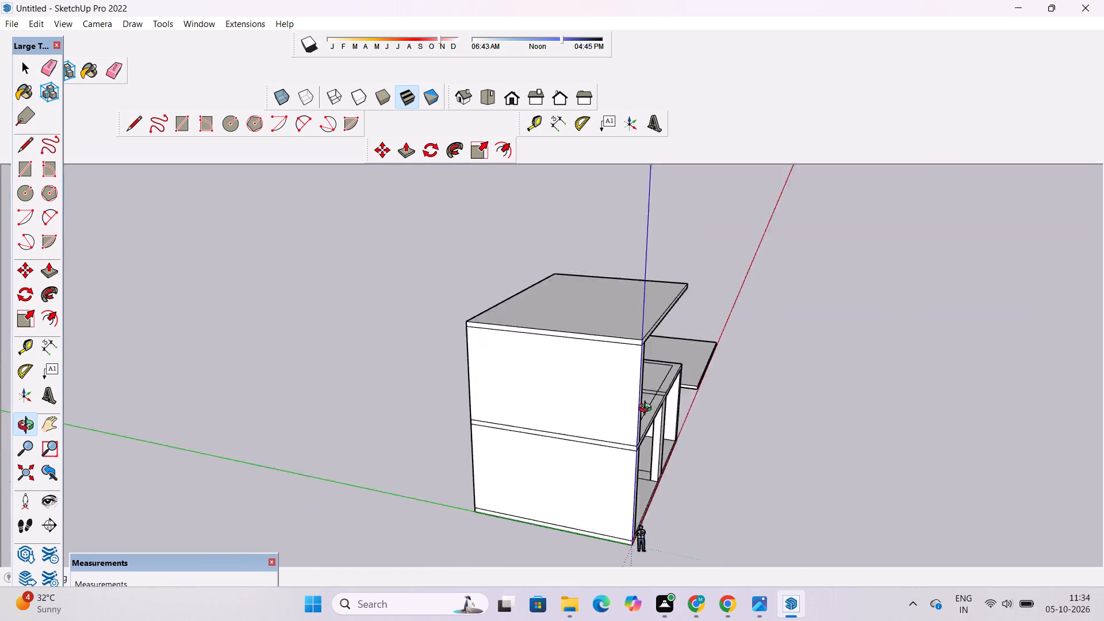
drag(647, 409, 510, 416)
scroll(619, 361, up, 4)
shift+drag(757, 360, 317, 348)
drag(337, 351, 711, 339)
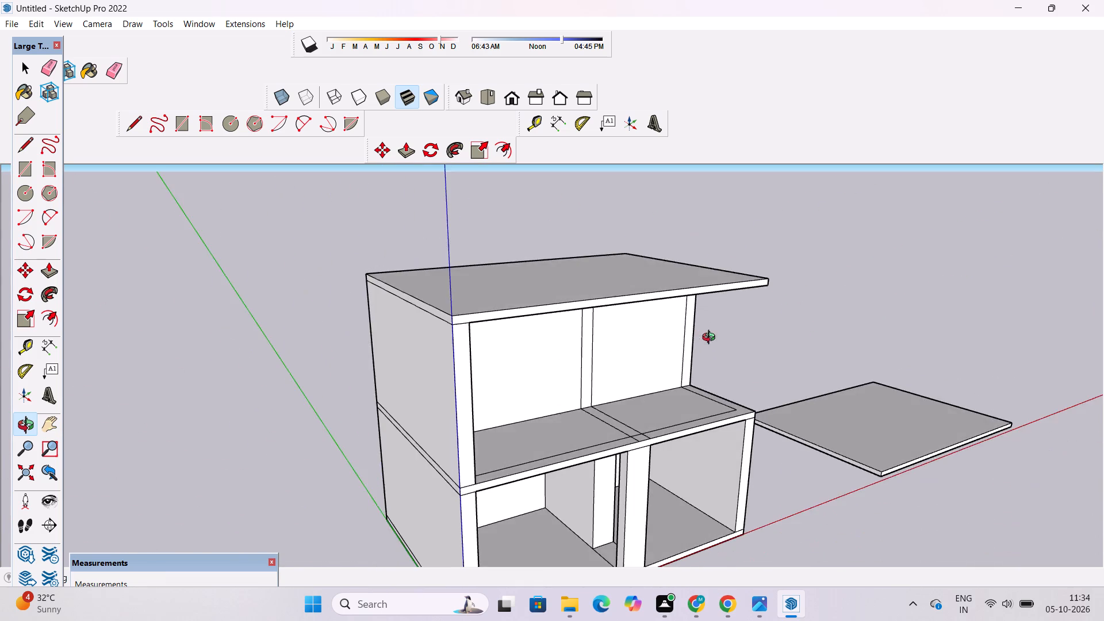
Erase the two horizontal seam lines between the lower and upper levels on the block's outer side wall.
shift+drag(367, 463, 378, 401)
drag(399, 413, 571, 412)
shift+scroll(563, 416, down, 5)
shift+drag(559, 415, 527, 423)
key(e)
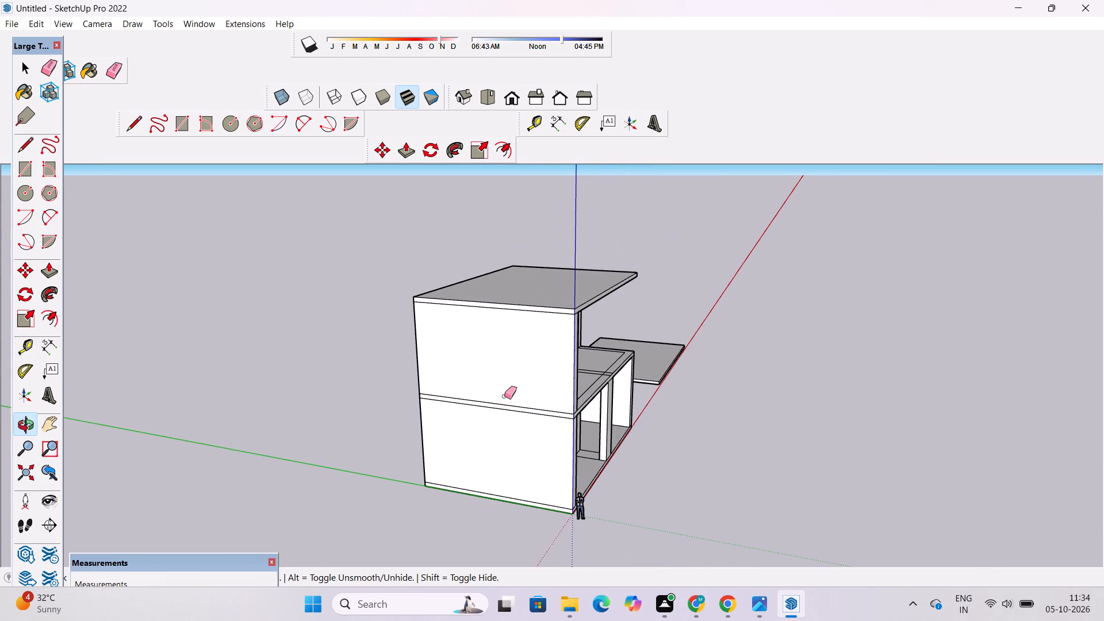
drag(504, 396, 504, 417)
scroll(515, 419, up, 4)
drag(520, 392, 522, 410)
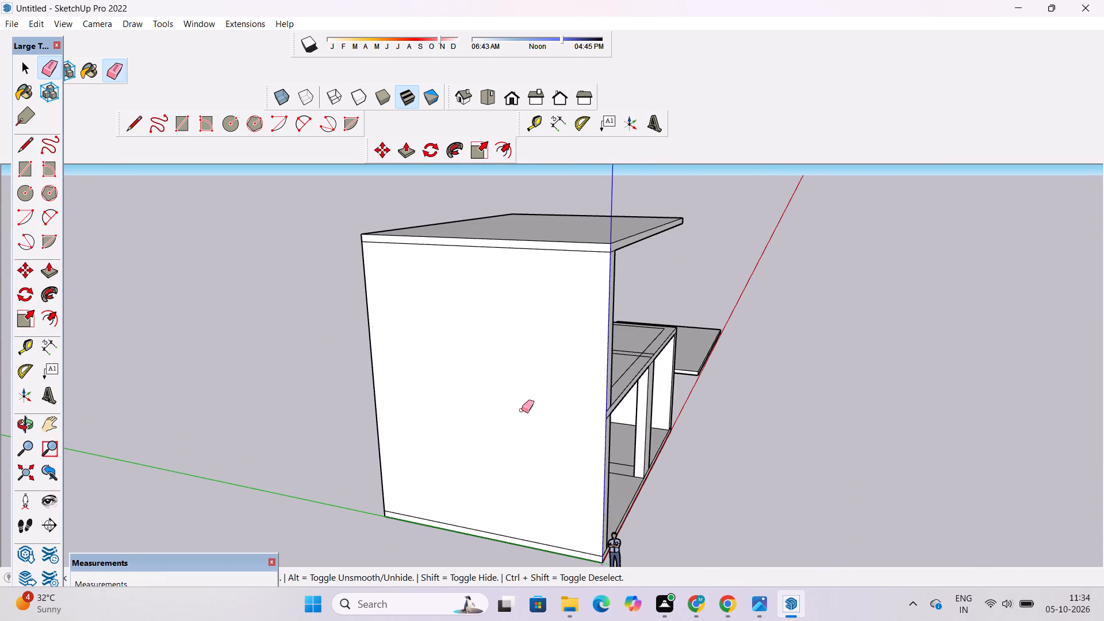
Examine the cleaned side wall and the open front of both levels from several angles.
key(o)
scroll(522, 410, down, 5)
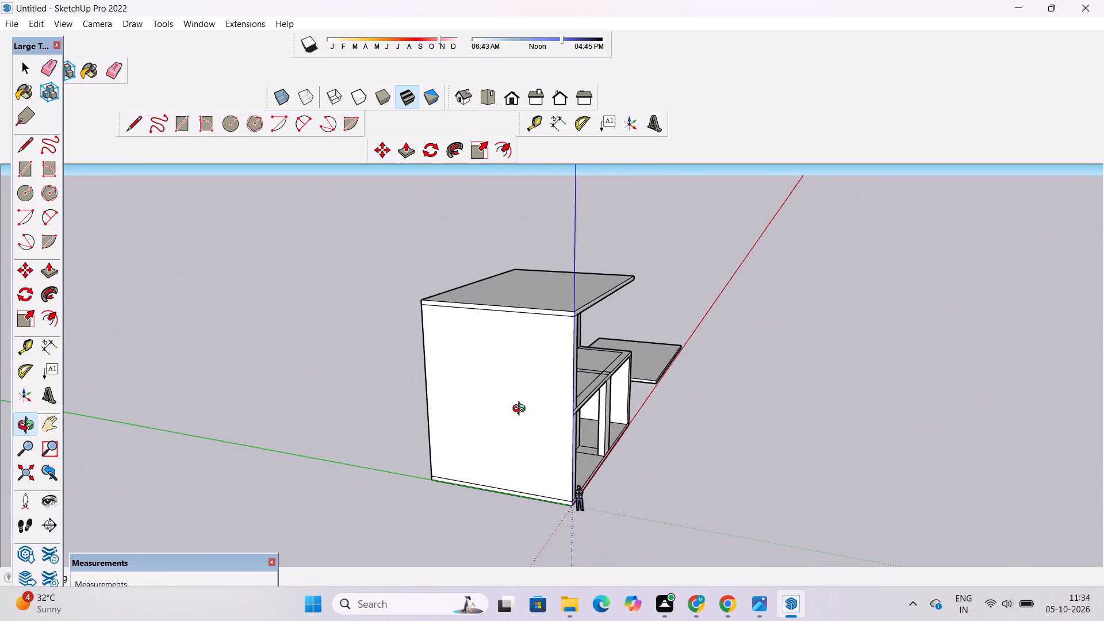
scroll(522, 410, up, 4)
scroll(522, 410, down, 5)
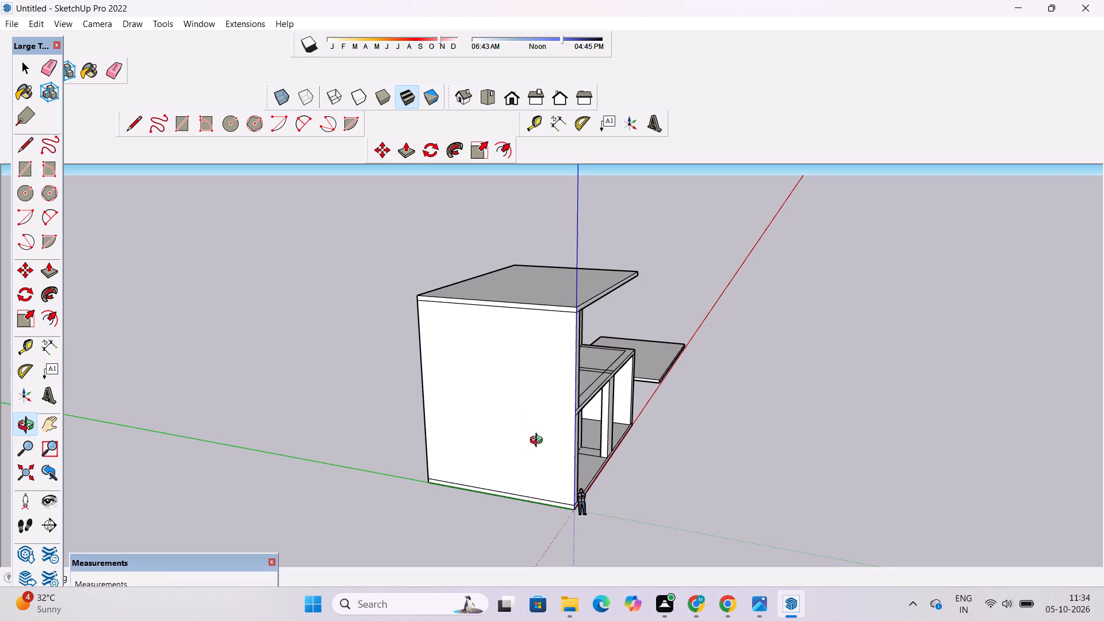
scroll(631, 507, down, 2)
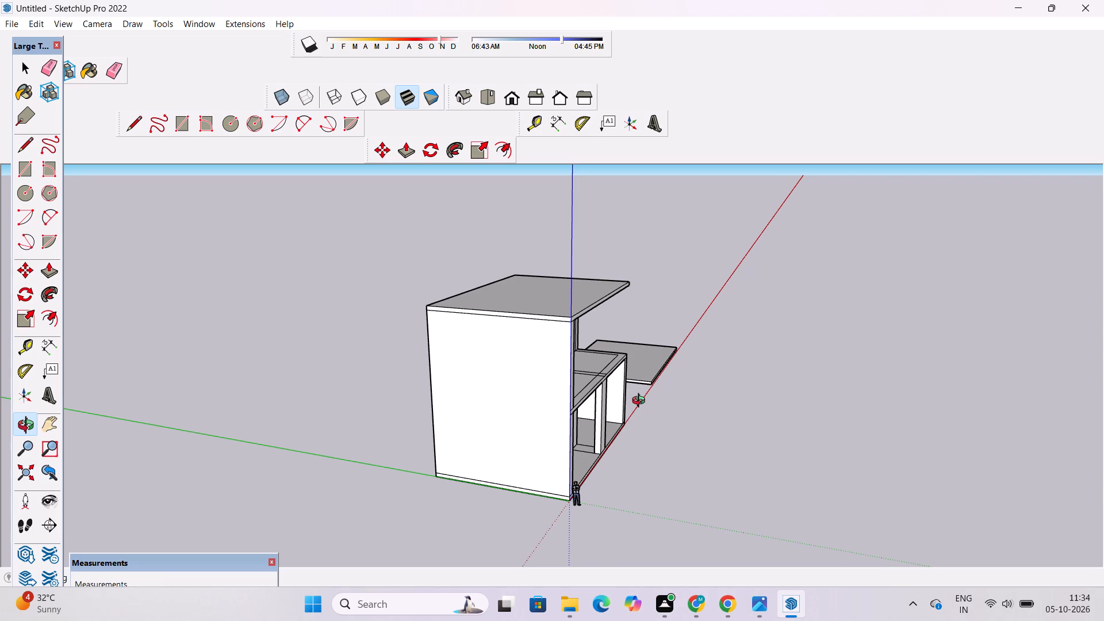
drag(694, 419, 508, 455)
scroll(556, 429, up, 5)
shift+drag(600, 444, 553, 466)
drag(567, 517, 561, 513)
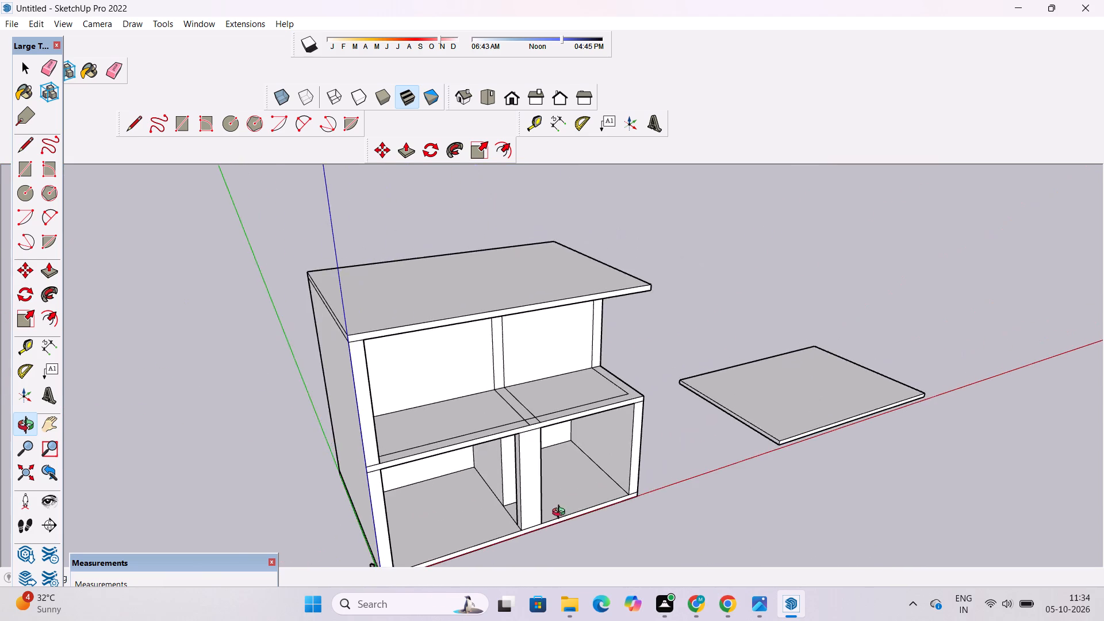
drag(561, 513, 510, 448)
scroll(507, 439, up, 6)
drag(680, 446, 580, 467)
scroll(576, 436, down, 6)
drag(609, 371, 631, 512)
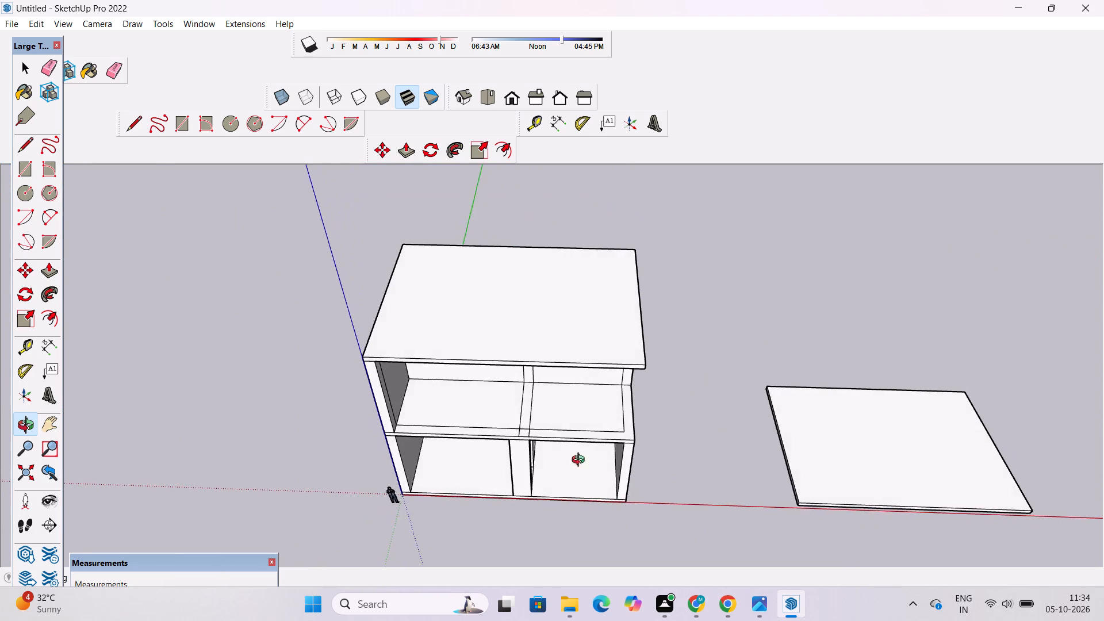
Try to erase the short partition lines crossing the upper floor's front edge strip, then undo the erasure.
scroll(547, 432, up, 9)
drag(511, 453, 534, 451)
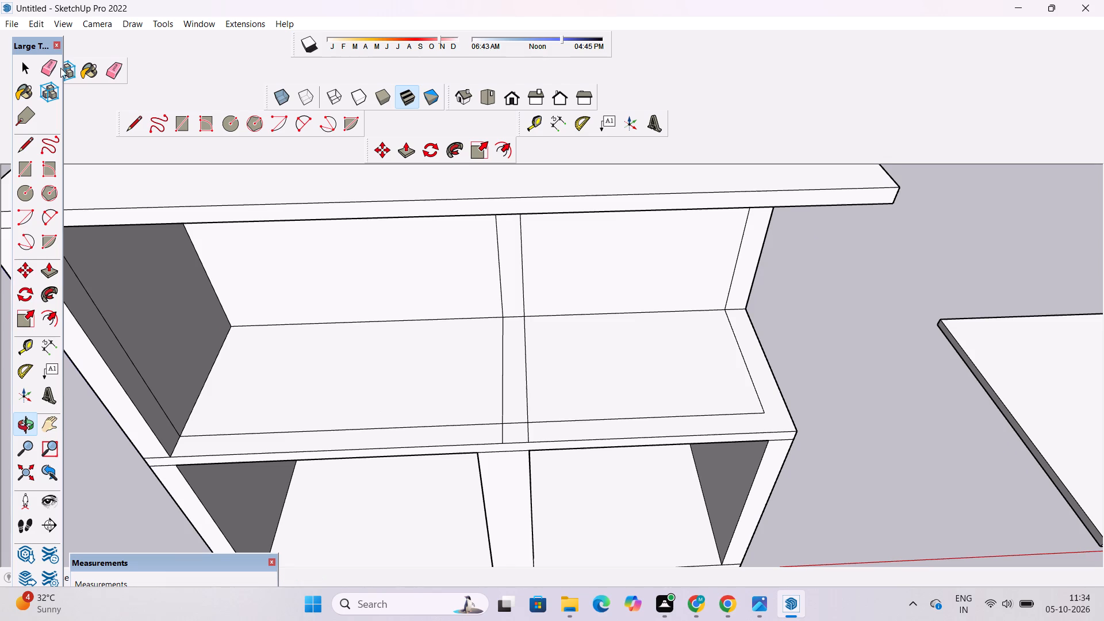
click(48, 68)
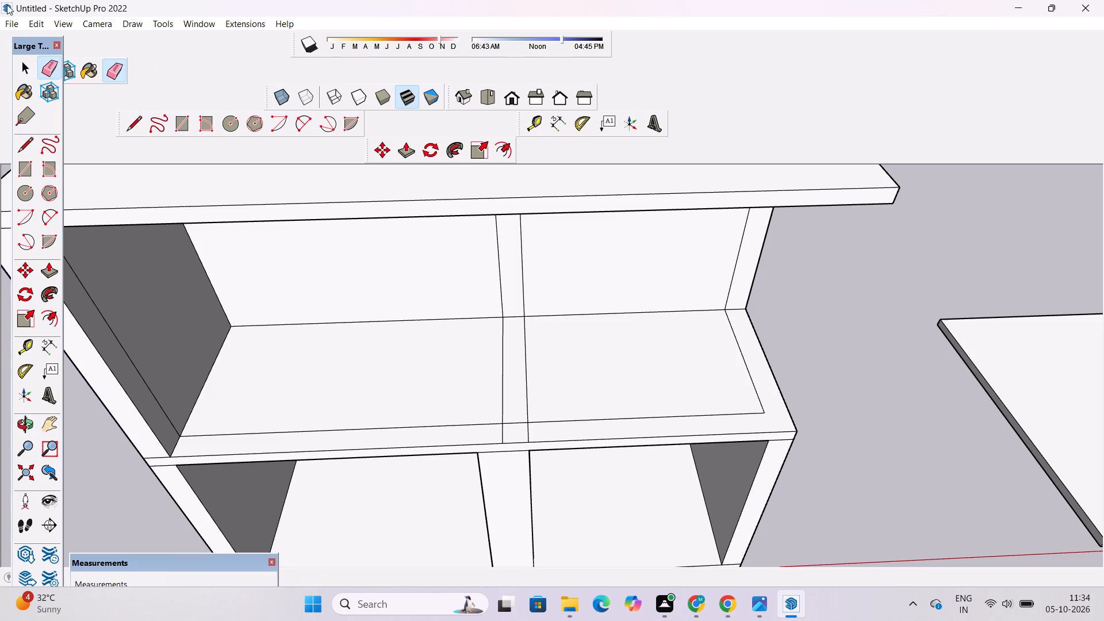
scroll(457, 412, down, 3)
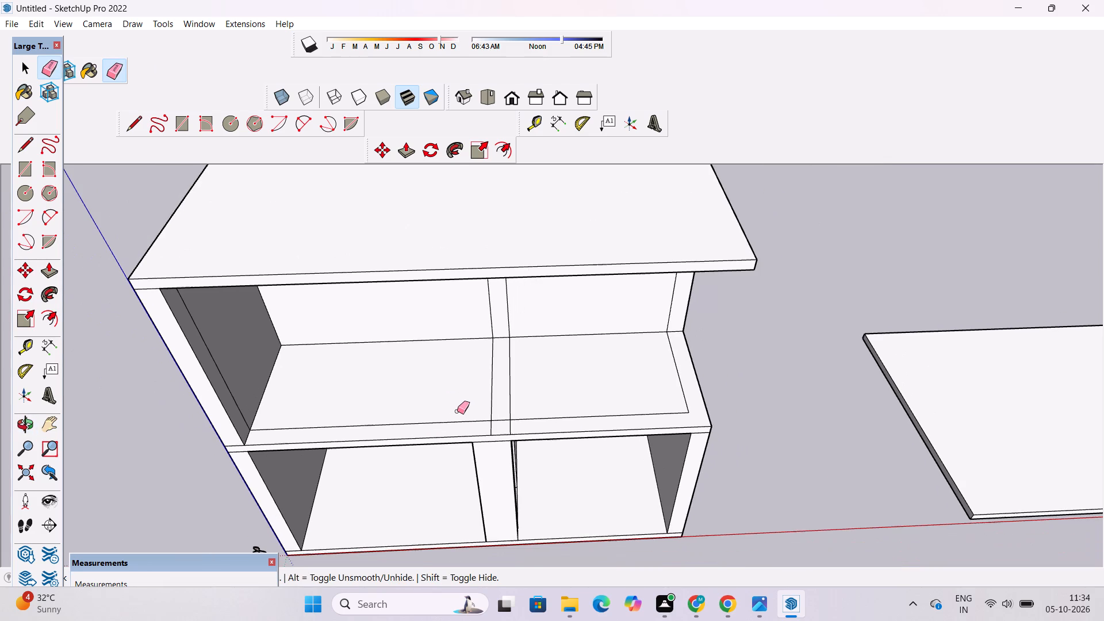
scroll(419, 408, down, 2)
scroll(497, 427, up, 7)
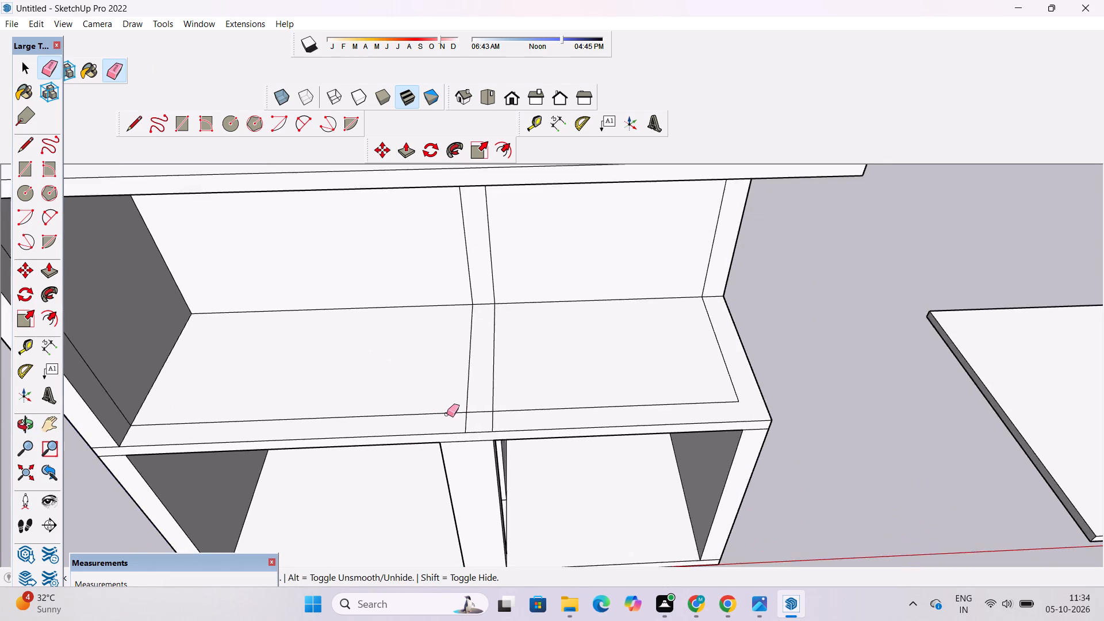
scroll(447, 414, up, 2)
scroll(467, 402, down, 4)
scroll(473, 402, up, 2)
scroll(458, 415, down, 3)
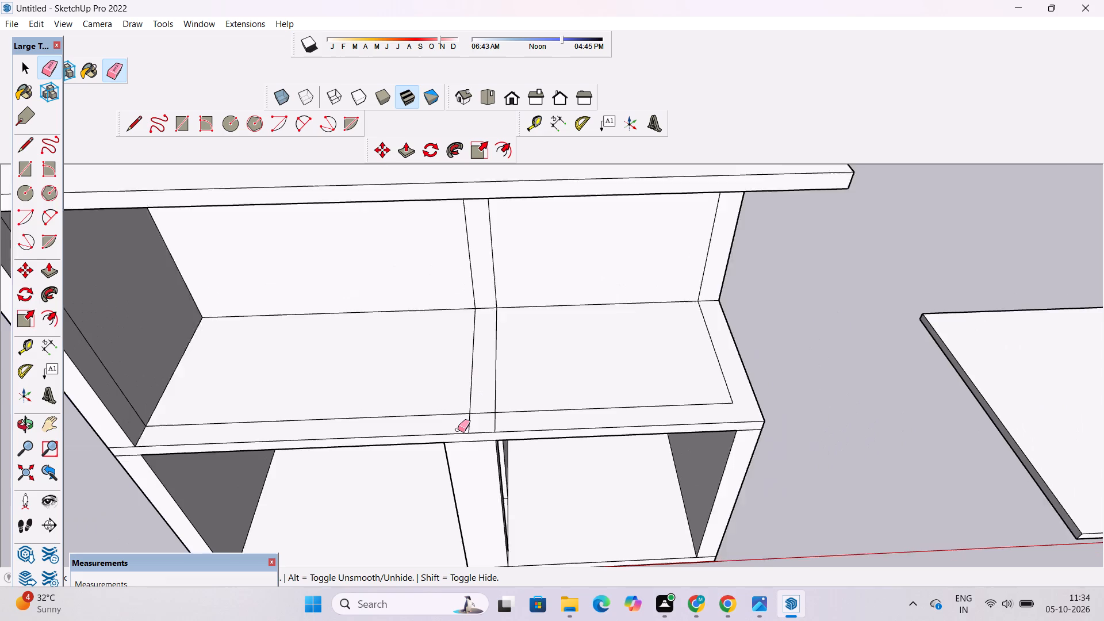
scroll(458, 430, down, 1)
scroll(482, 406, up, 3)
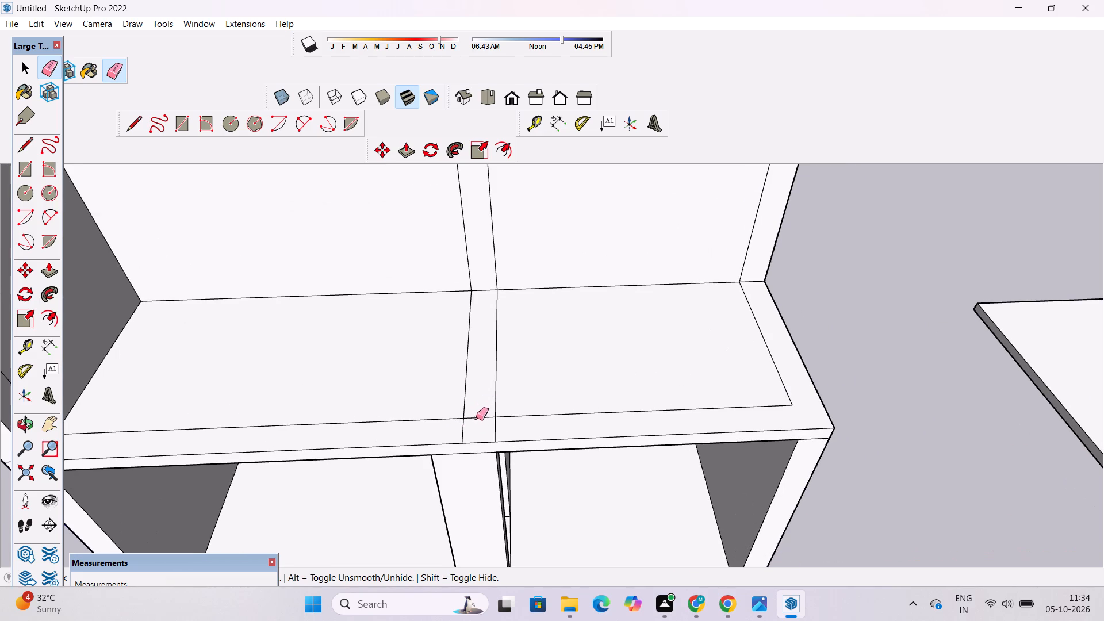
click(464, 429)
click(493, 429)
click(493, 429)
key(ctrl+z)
Push/Pull the central partition strip on the upper floor up 20' to the underside of the roof slab.
key(space)
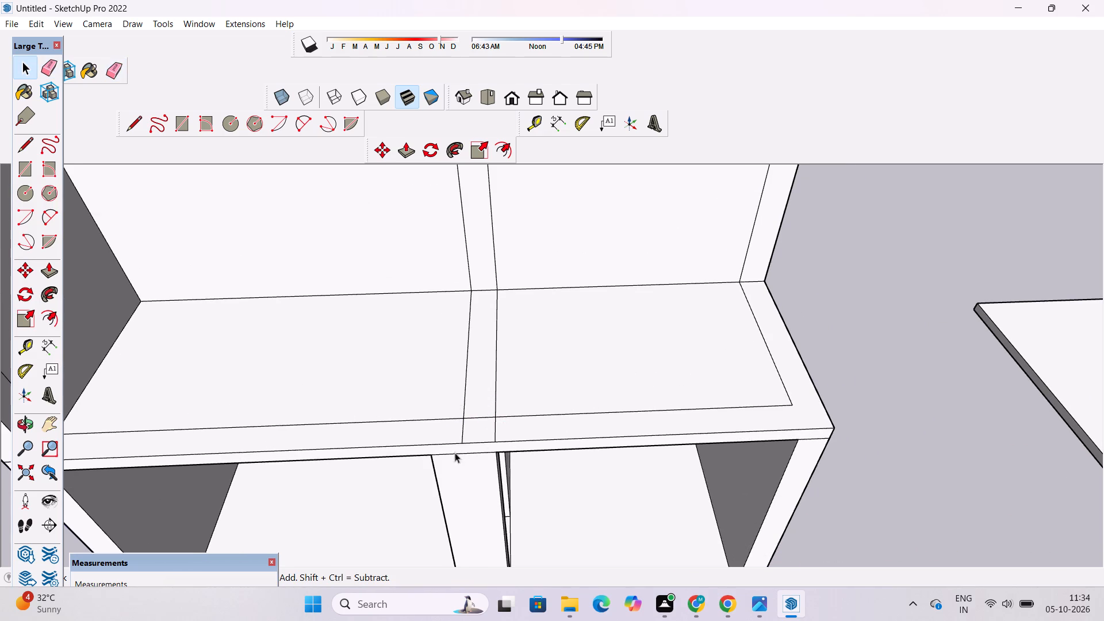
click(477, 377)
key(p)
click(484, 388)
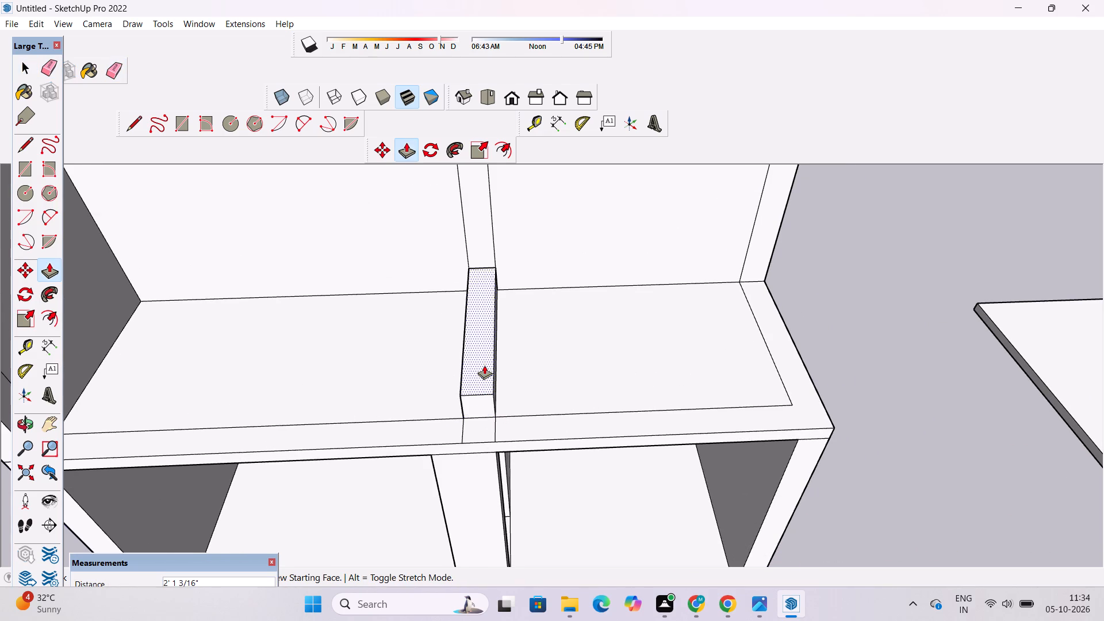
scroll(484, 365, down, 8)
scroll(484, 365, up, 2)
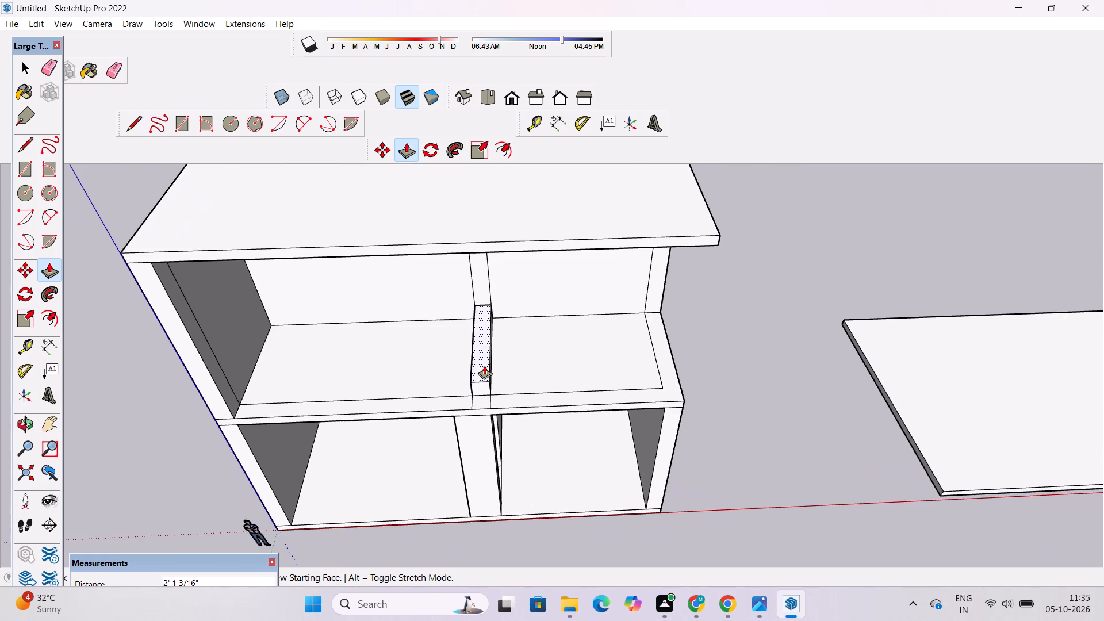
scroll(484, 365, down, 1)
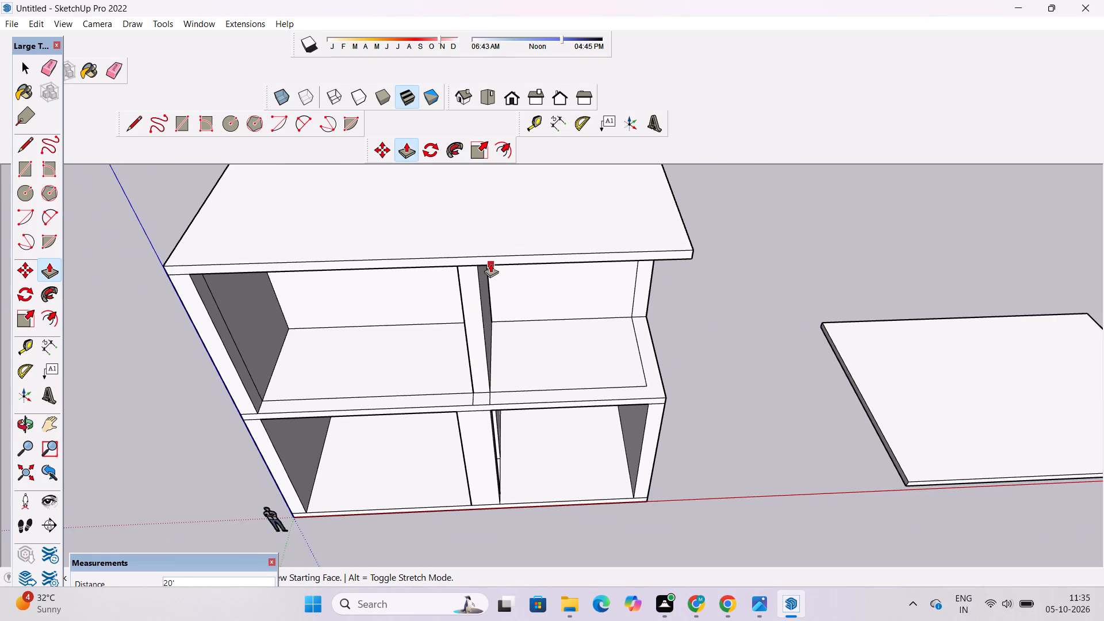
click(490, 263)
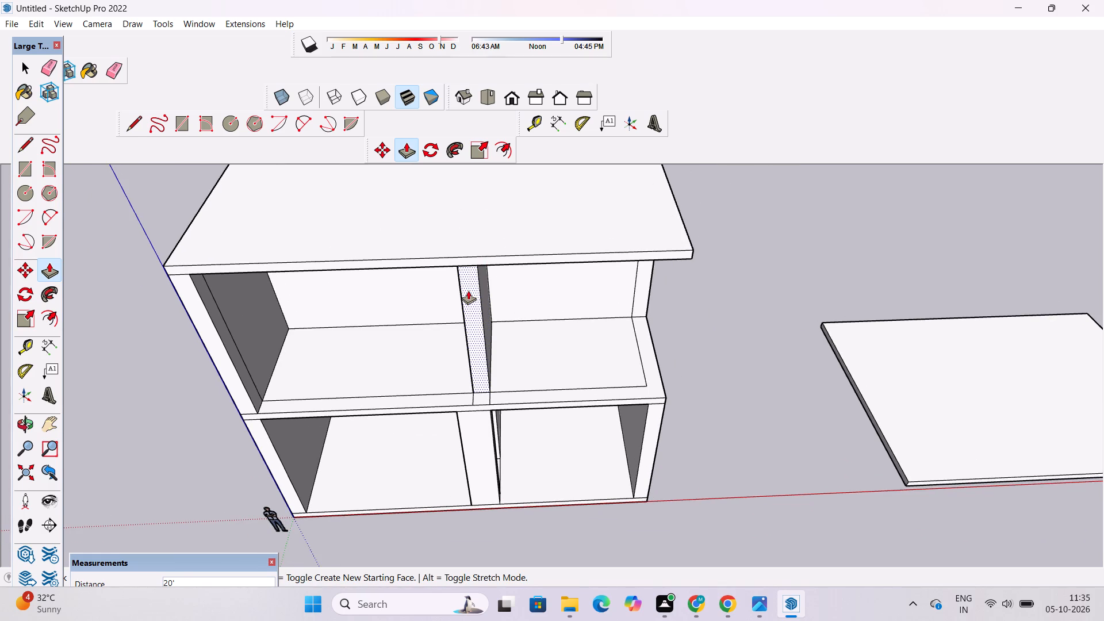
Examine the upper-level partition, the roof slab and the rooms of both levels from several angles.
key(o)
drag(494, 415, 512, 310)
shift+drag(472, 342, 455, 389)
scroll(455, 389, down, 5)
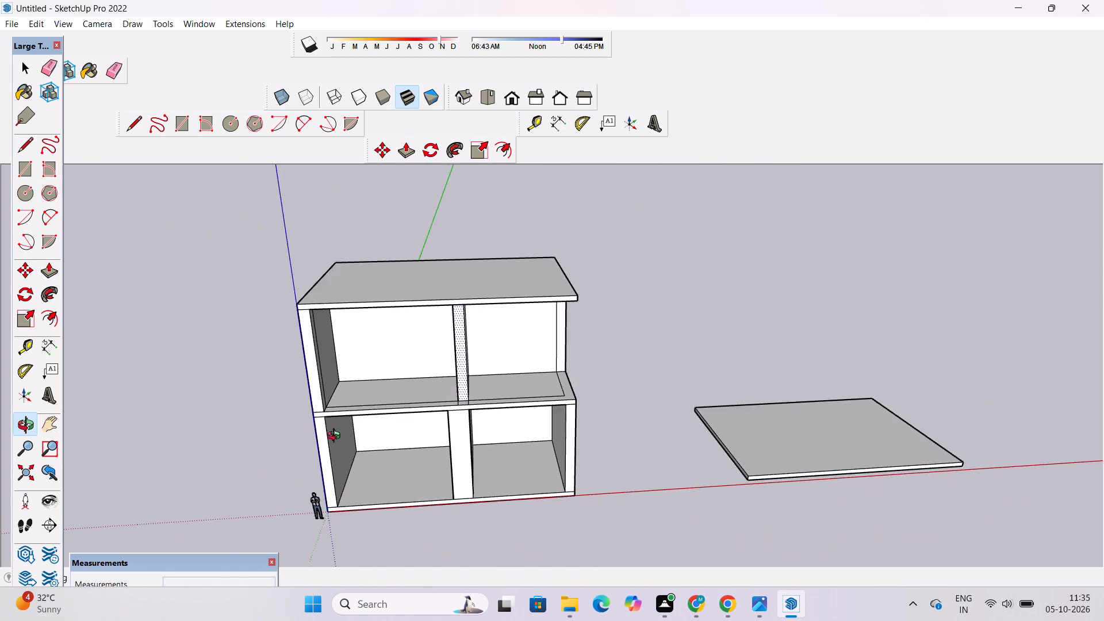
drag(461, 385, 327, 391)
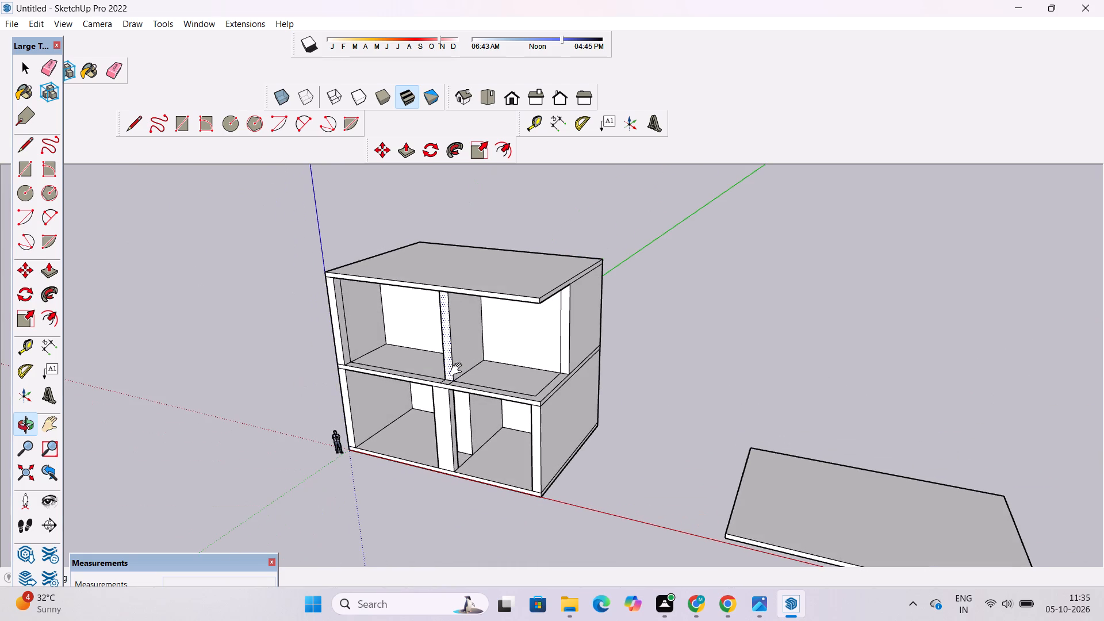
shift+drag(458, 370, 461, 392)
drag(439, 401, 496, 420)
scroll(473, 411, up, 2)
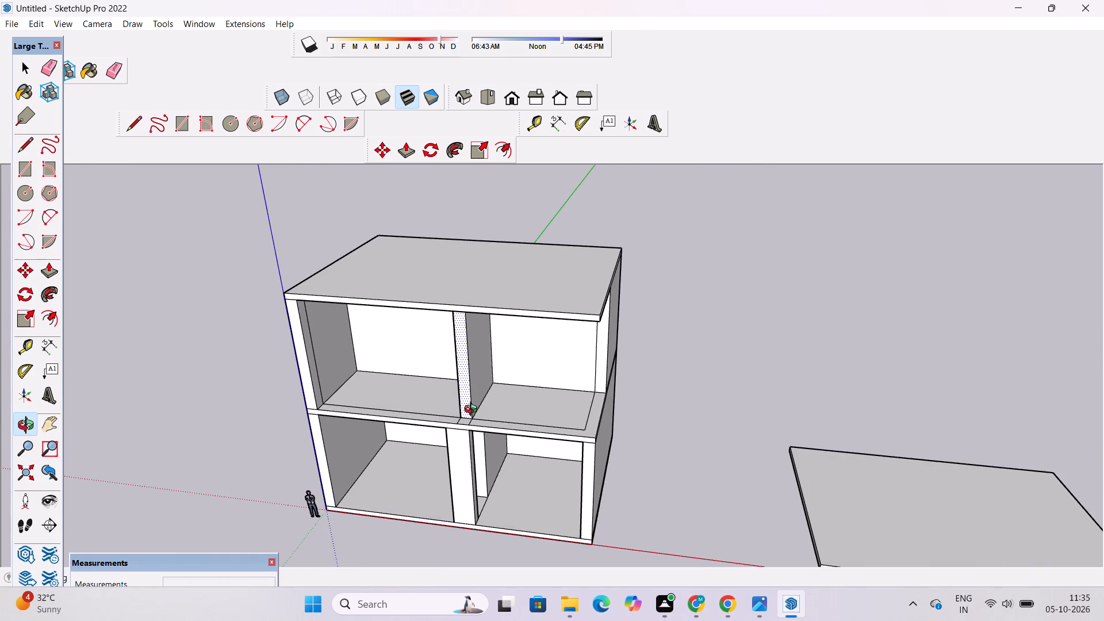
shift+drag(455, 420, 486, 418)
drag(490, 436, 541, 467)
scroll(535, 447, up, 2)
shift+drag(536, 439, 435, 449)
scroll(449, 445, down, 4)
shift+drag(490, 417, 462, 474)
drag(463, 479, 463, 450)
drag(463, 450, 470, 468)
drag(470, 463, 469, 455)
scroll(469, 455, down, 3)
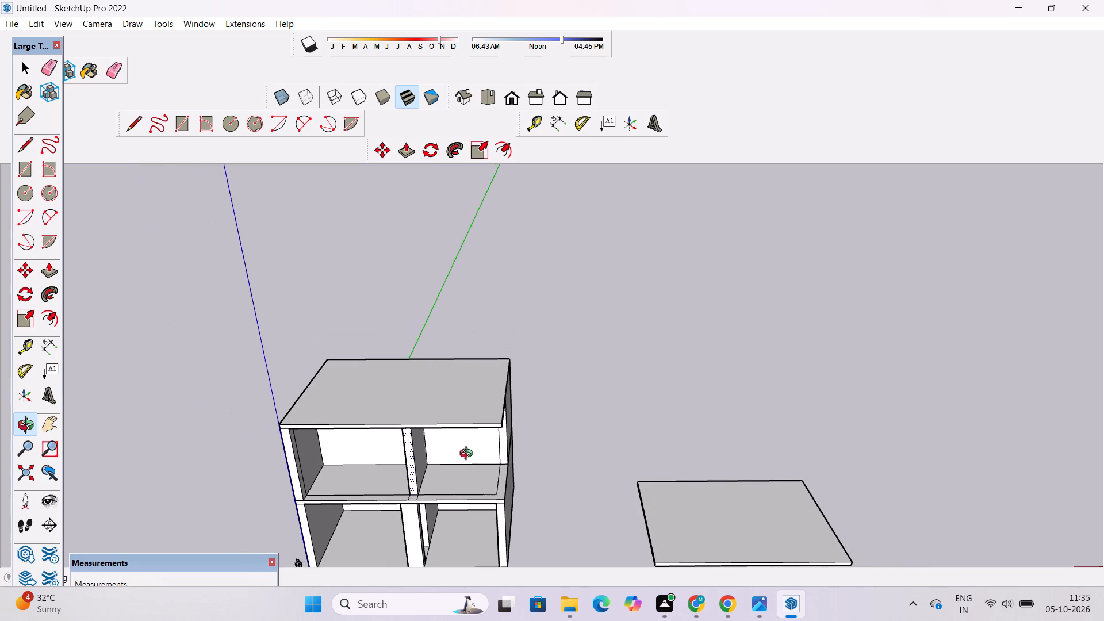
drag(464, 488, 457, 409)
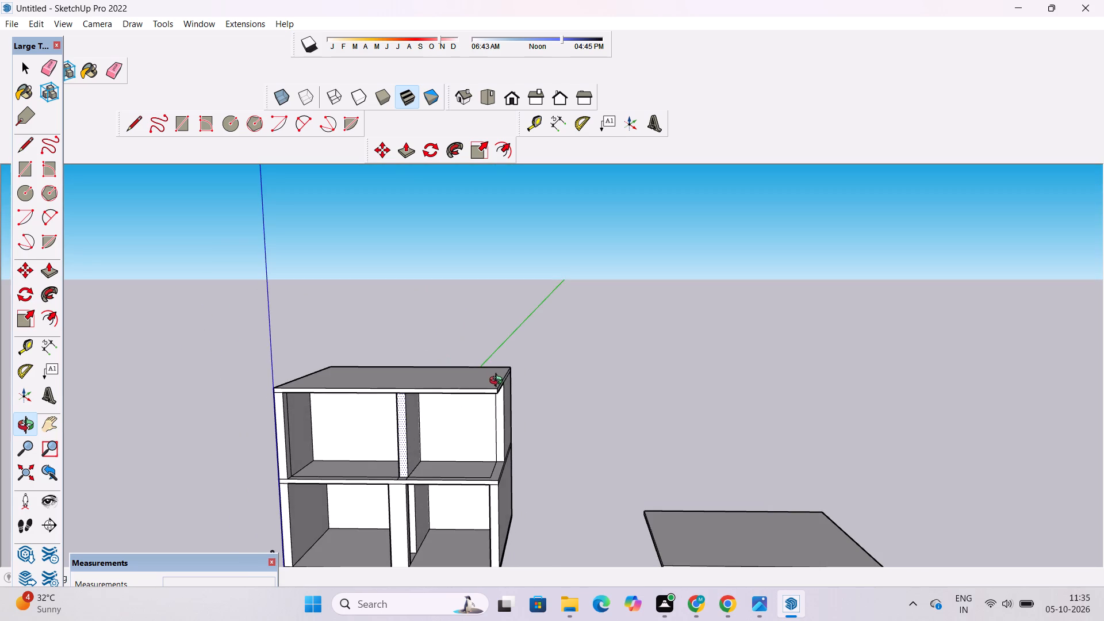
scroll(497, 385, up, 4)
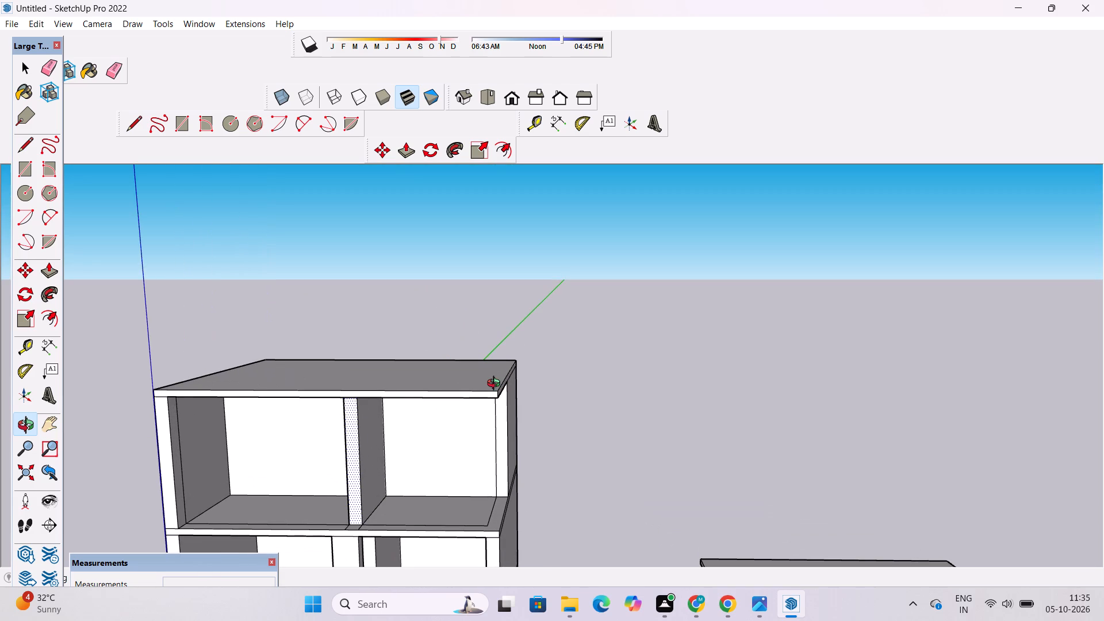
scroll(496, 385, down, 4)
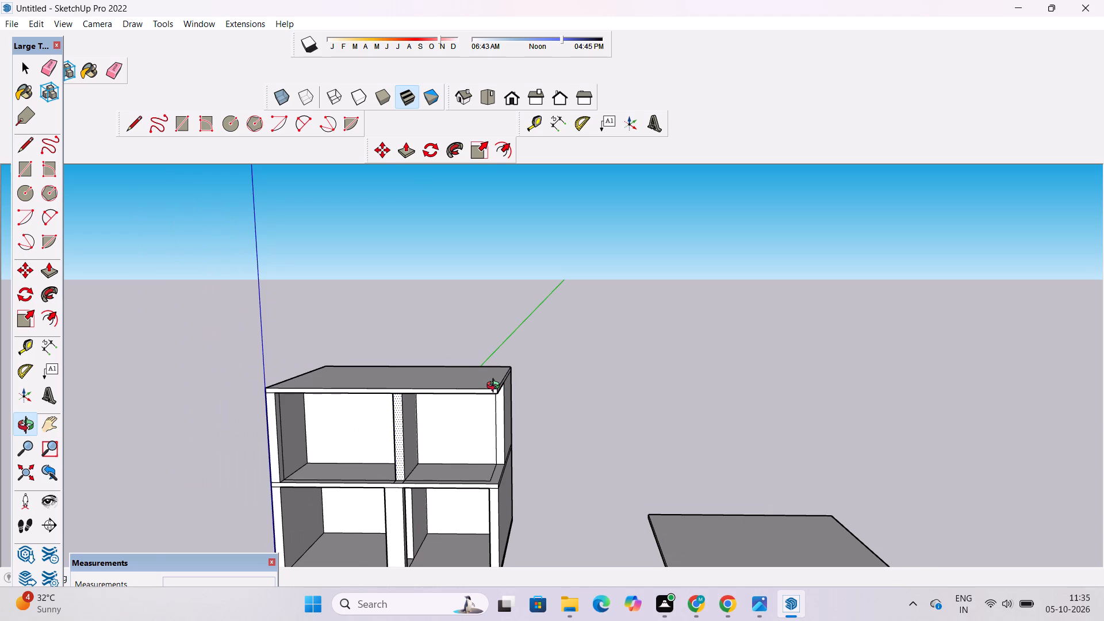
Undo the upper partition, roof slab and upper-level walls, back to the flat upper floor with its border and partition lines.
scroll(415, 440, up, 2)
drag(444, 415, 457, 506)
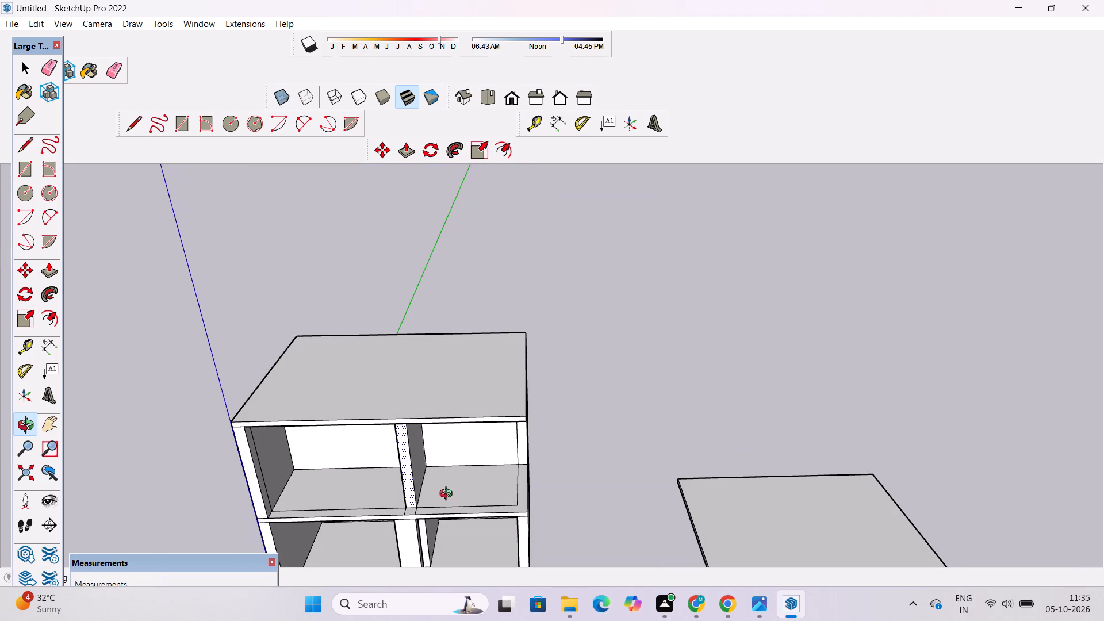
scroll(447, 481, down, 4)
drag(465, 476, 470, 512)
scroll(463, 504, up, 5)
key(ctrl+z)
key(ctrl+z)
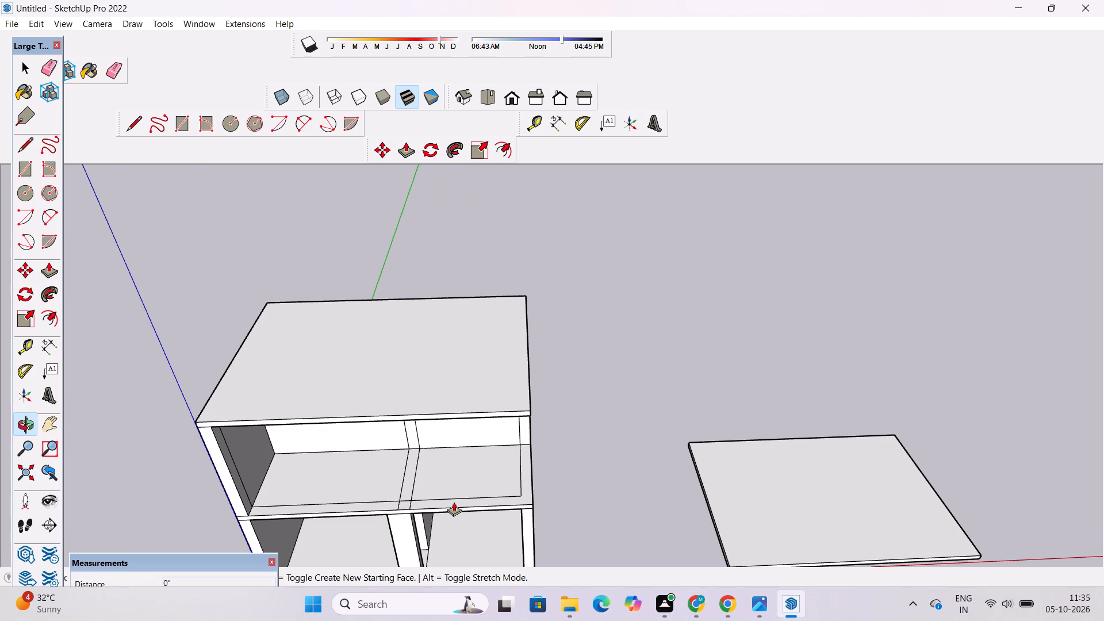
key(ctrl+z)
key(ctrl+z)
key(ctrl+z)
key(ctrl+z)
key(ctrl+z)
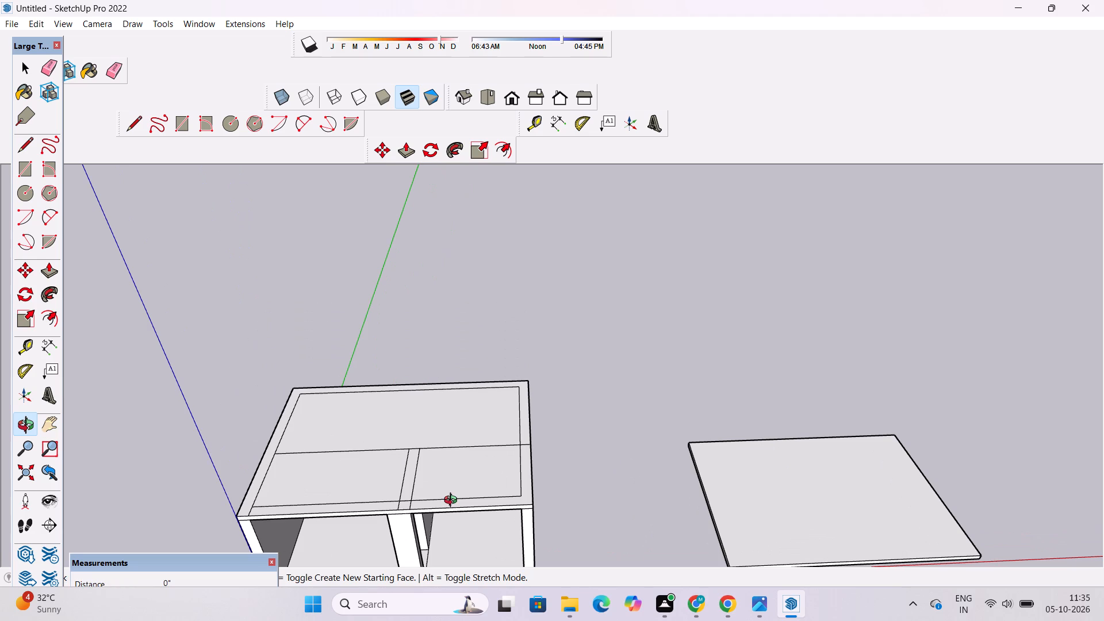
Examine the upper floor's border strip and partition lines from several angles and distances.
shift+drag(432, 479, 647, 413)
drag(559, 488, 530, 442)
scroll(530, 439, down, 3)
shift+drag(528, 435, 421, 450)
drag(439, 450, 443, 470)
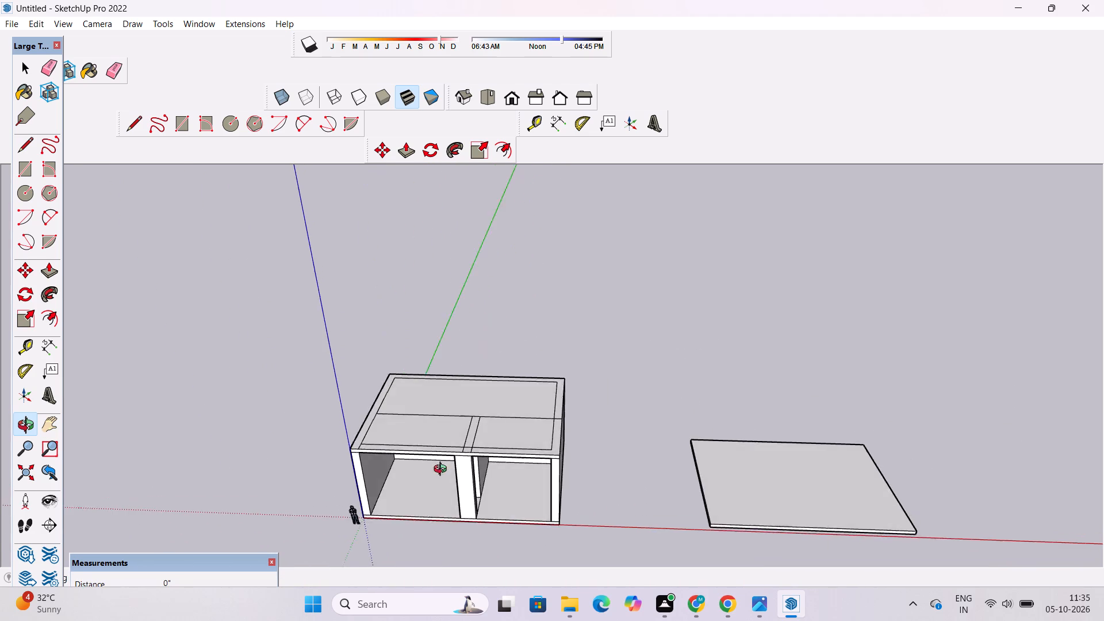
drag(443, 470, 454, 521)
scroll(470, 466, up, 5)
drag(510, 430, 513, 536)
scroll(467, 385, up, 4)
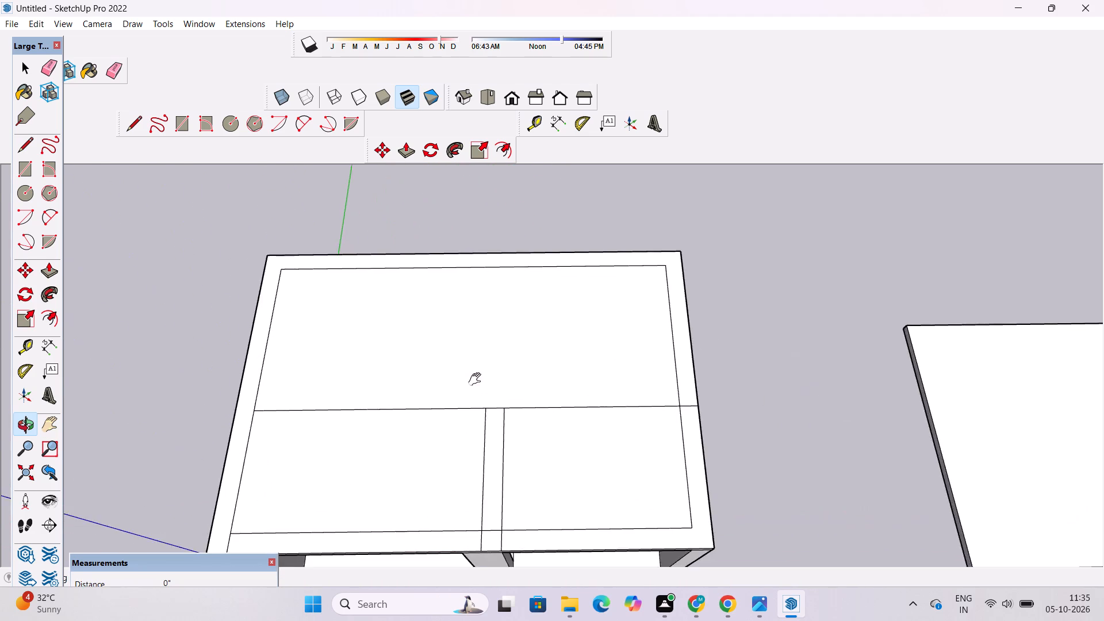
shift+drag(477, 379, 447, 463)
scroll(466, 458, up, 1)
shift+drag(479, 494, 471, 460)
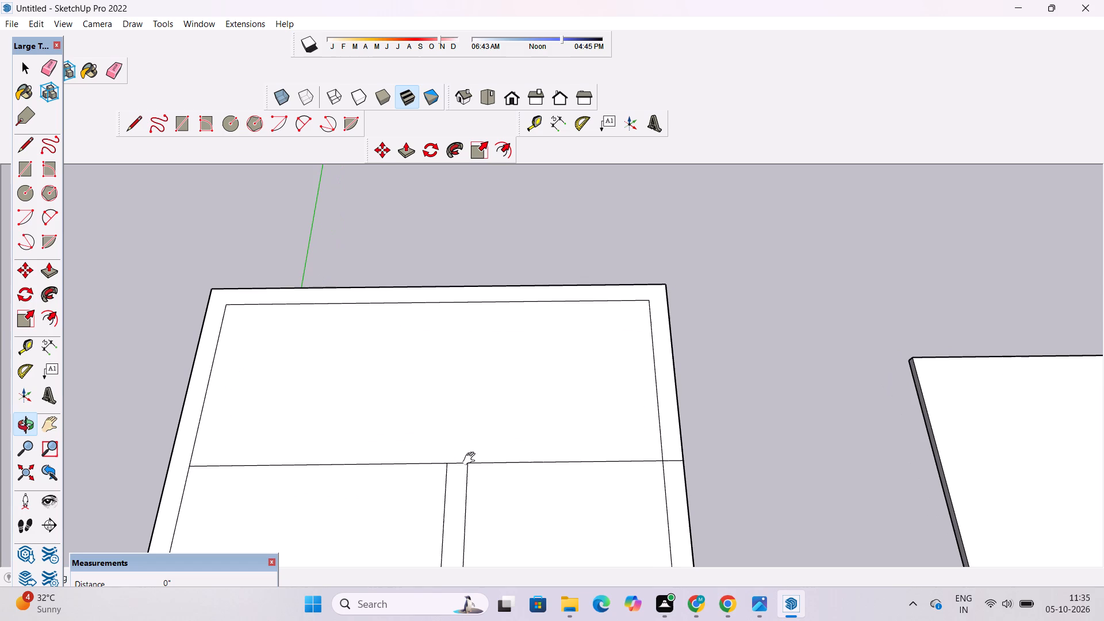
shift+drag(471, 459, 474, 488)
drag(476, 510, 476, 432)
shift+drag(476, 441, 470, 459)
scroll(470, 461, down, 6)
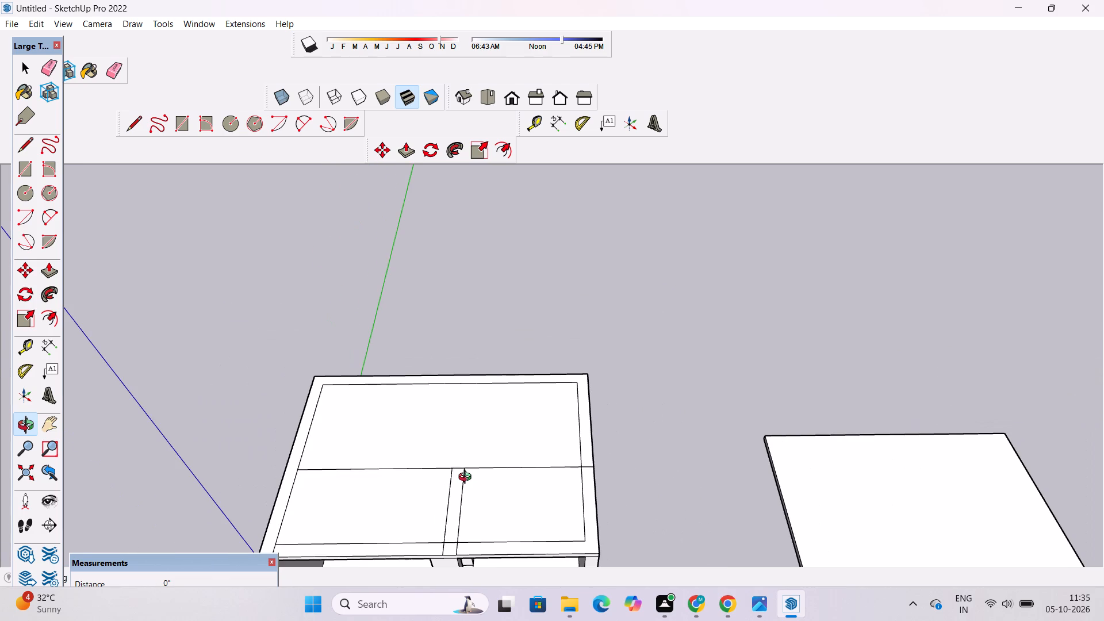
shift+drag(468, 488, 473, 508)
shift+drag(476, 489, 479, 466)
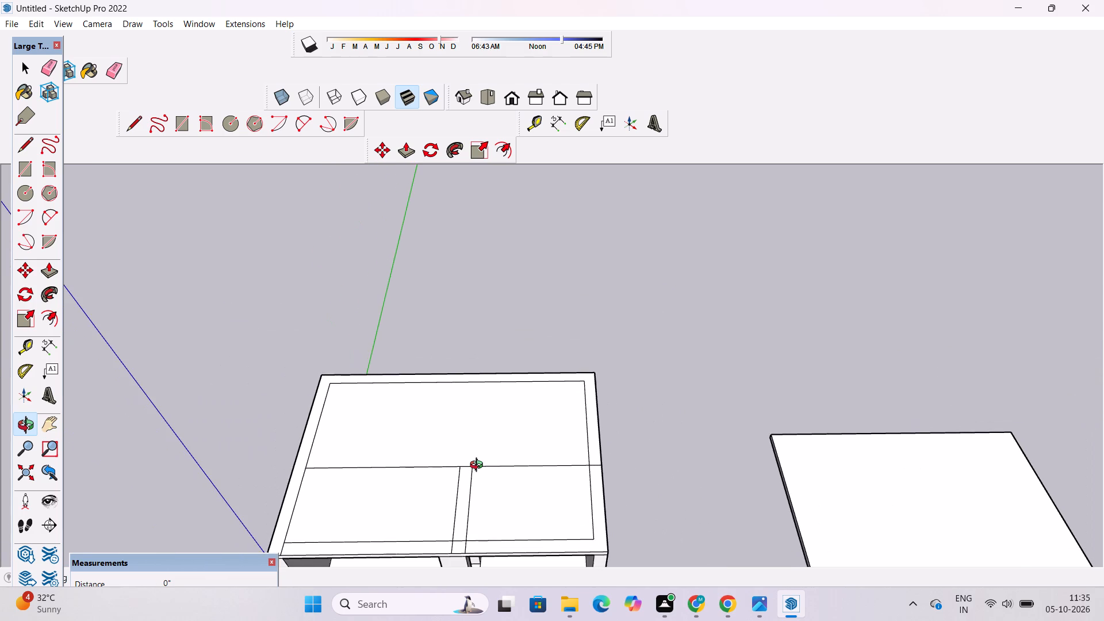
scroll(479, 466, down, 4)
shift+drag(493, 481, 500, 439)
scroll(492, 464, up, 2)
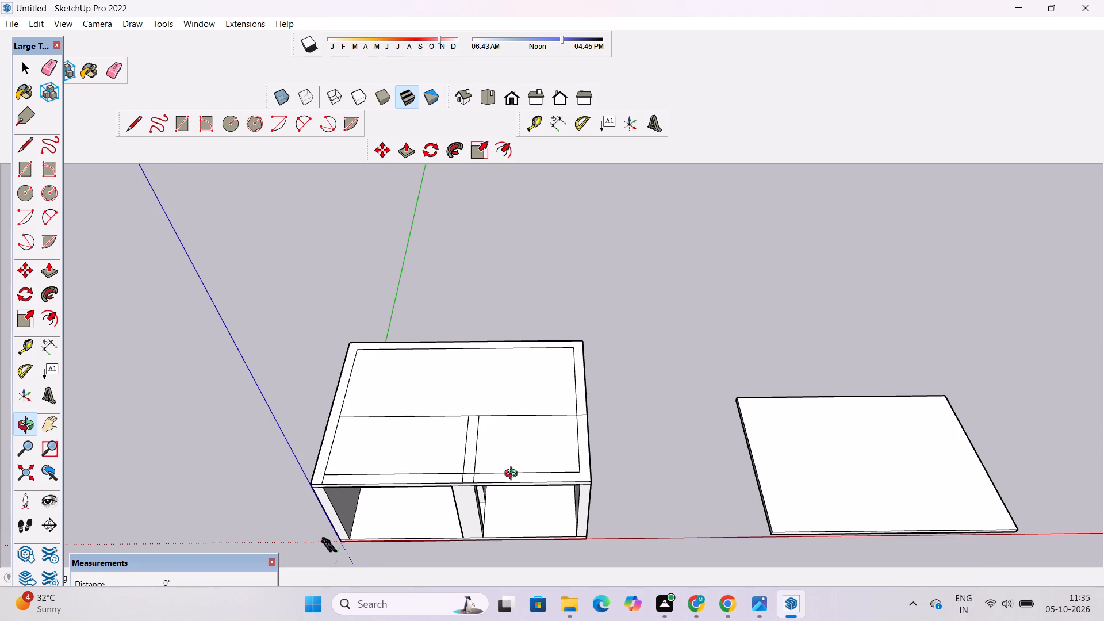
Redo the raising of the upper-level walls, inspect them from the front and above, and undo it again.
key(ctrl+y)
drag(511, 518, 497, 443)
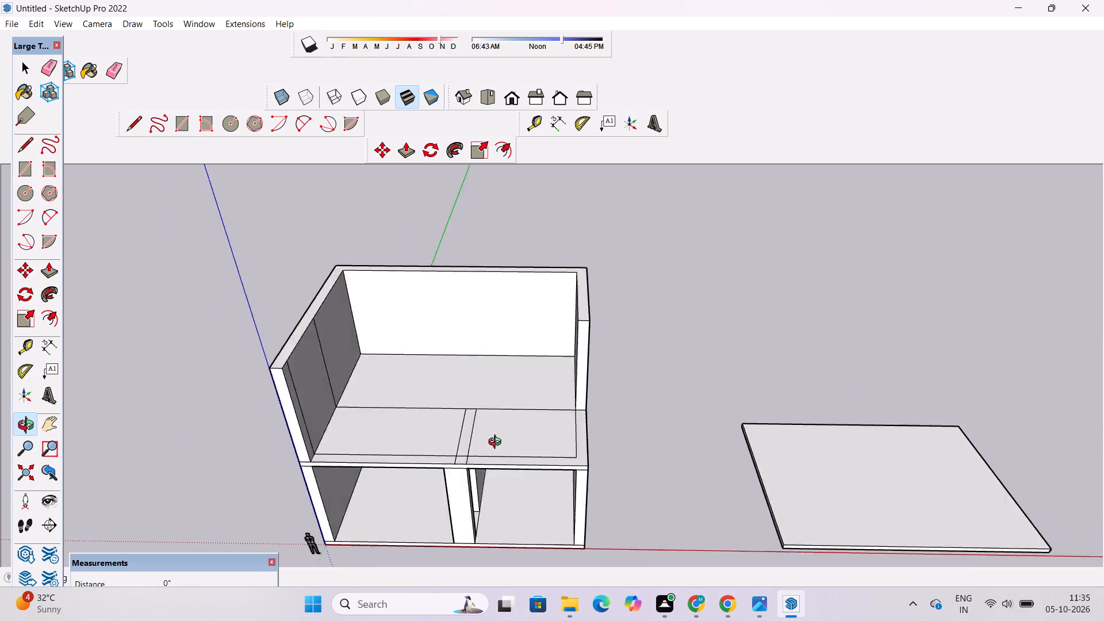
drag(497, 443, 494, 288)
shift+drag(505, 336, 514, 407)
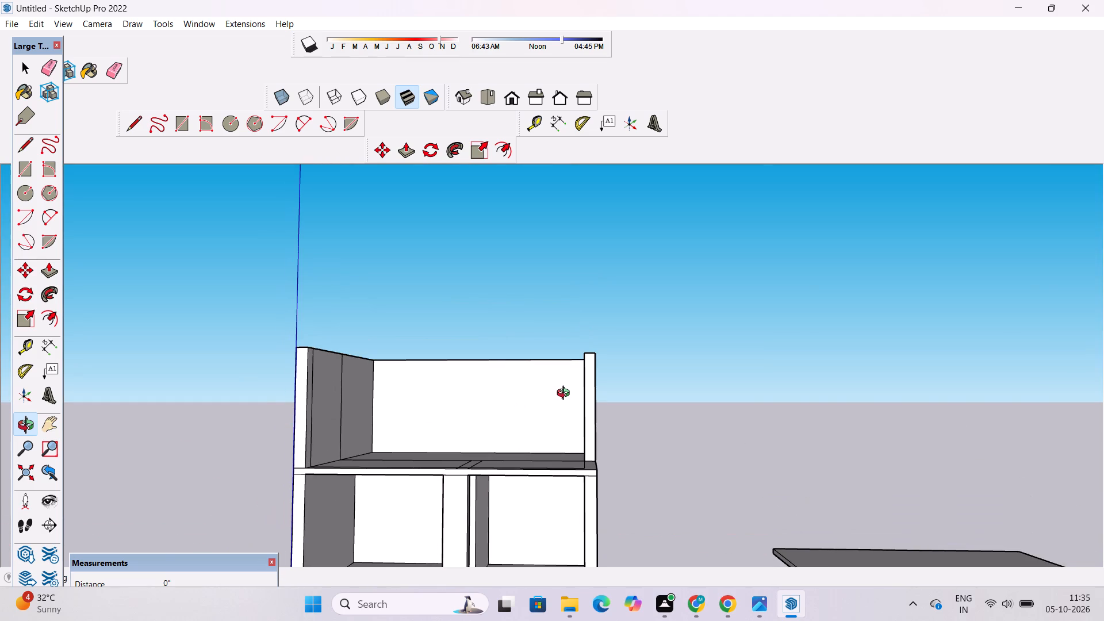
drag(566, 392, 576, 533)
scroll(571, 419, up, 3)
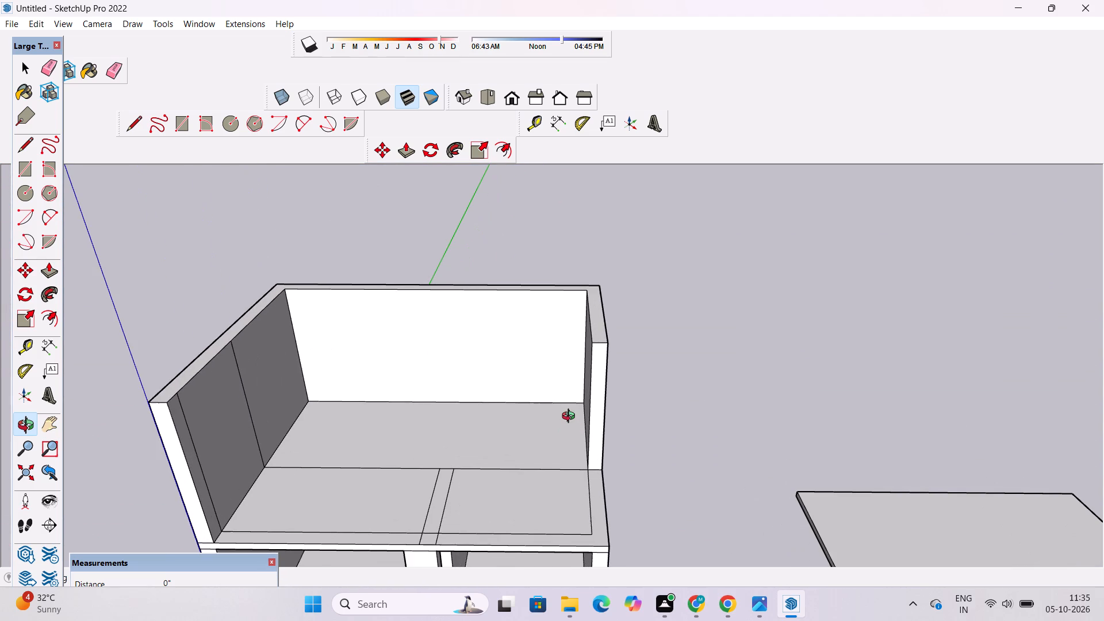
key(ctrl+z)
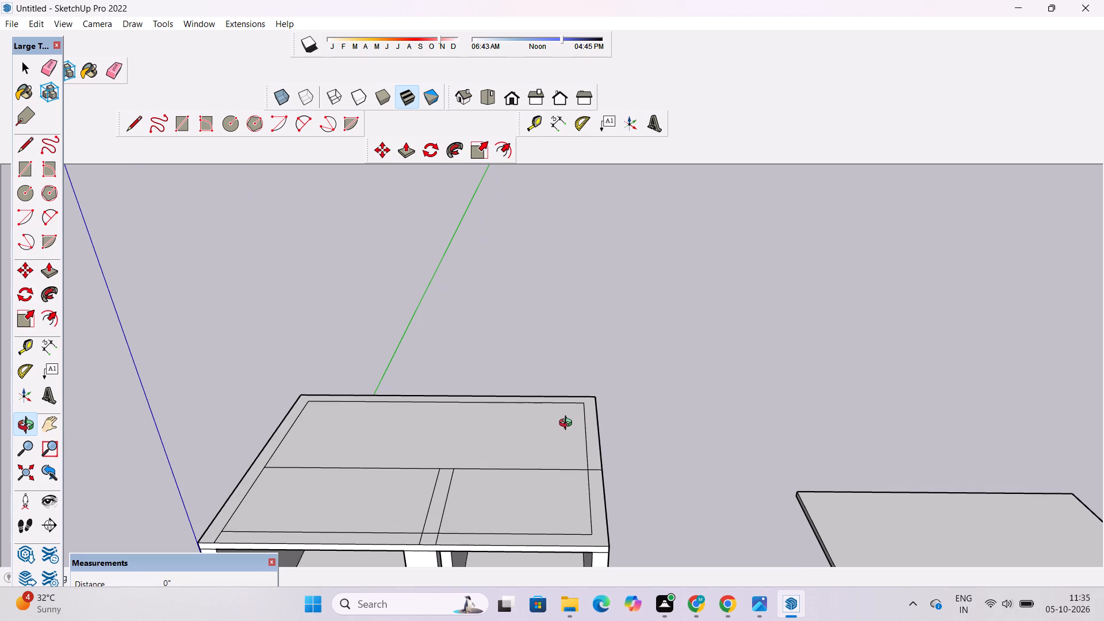
Draw a short line across the upper floor's rear border strip, aligned with the partition edge farther from the blue axis.
drag(566, 432, 573, 486)
scroll(572, 484, up, 4)
scroll(571, 481, down, 3)
drag(565, 474, 558, 512)
scroll(553, 489, down, 3)
shift+drag(551, 490, 577, 419)
drag(577, 419, 577, 427)
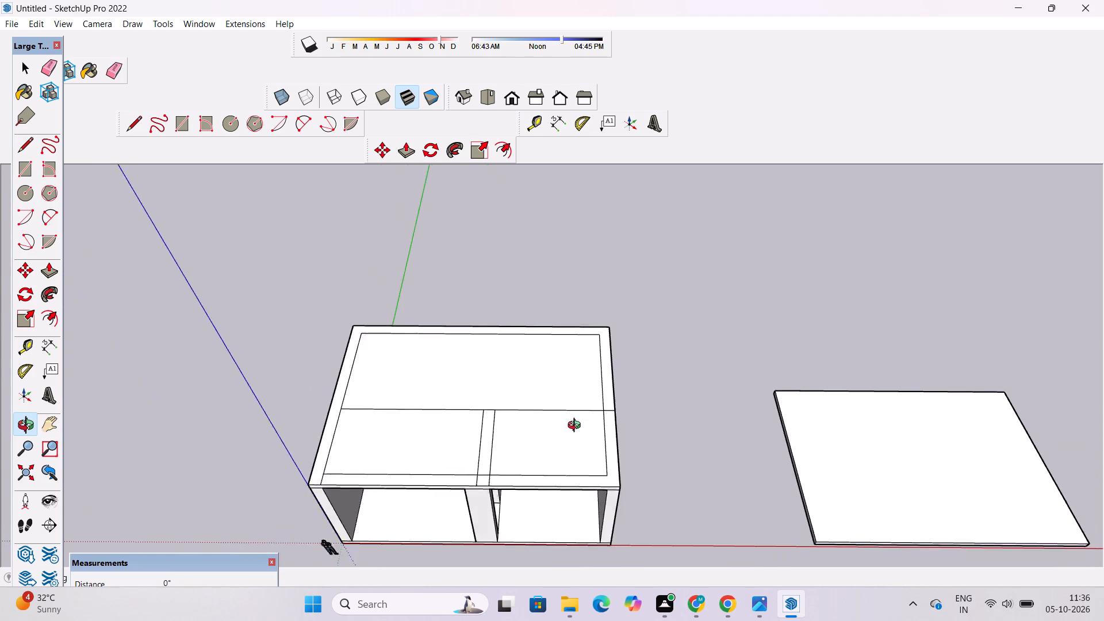
drag(577, 427, 581, 492)
scroll(500, 374, up, 3)
shift+drag(500, 376, 505, 393)
key(l)
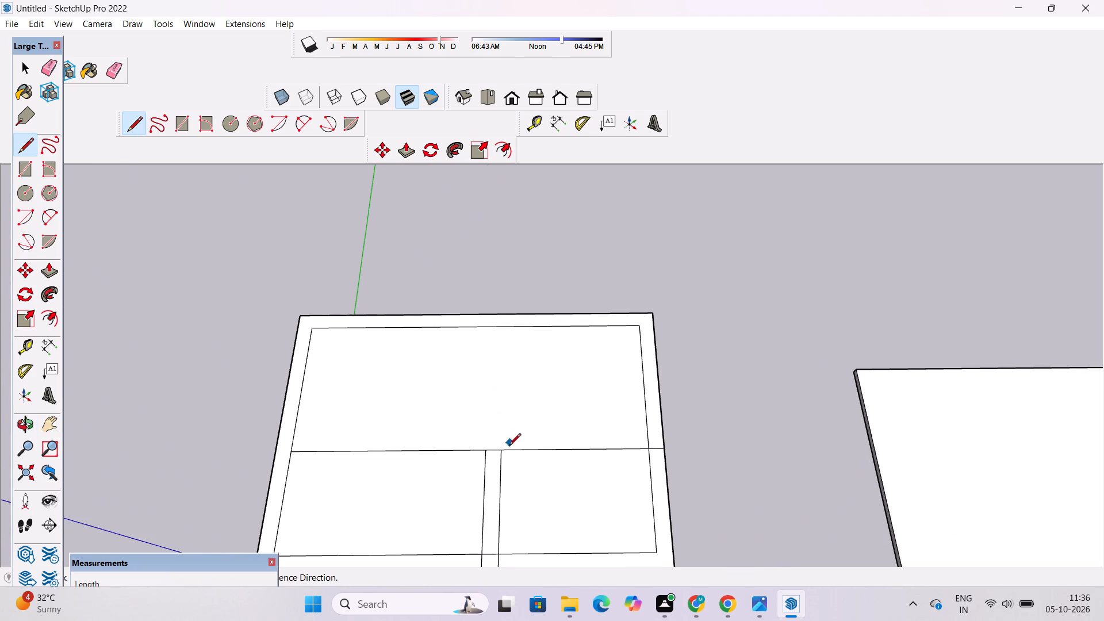
scroll(504, 451, up, 7)
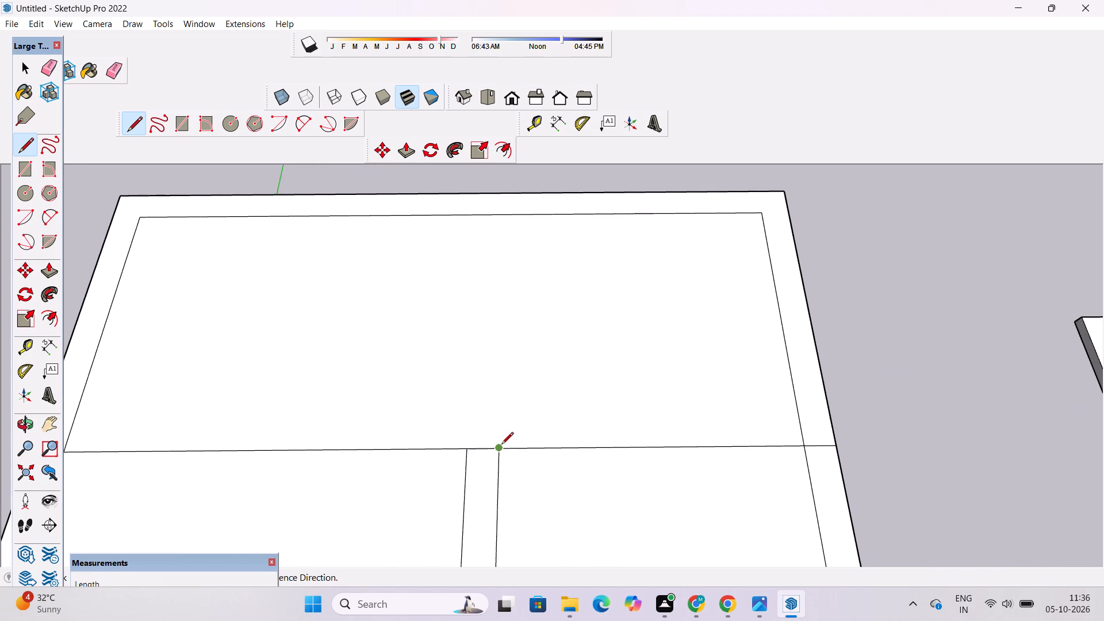
scroll(501, 310, down, 5)
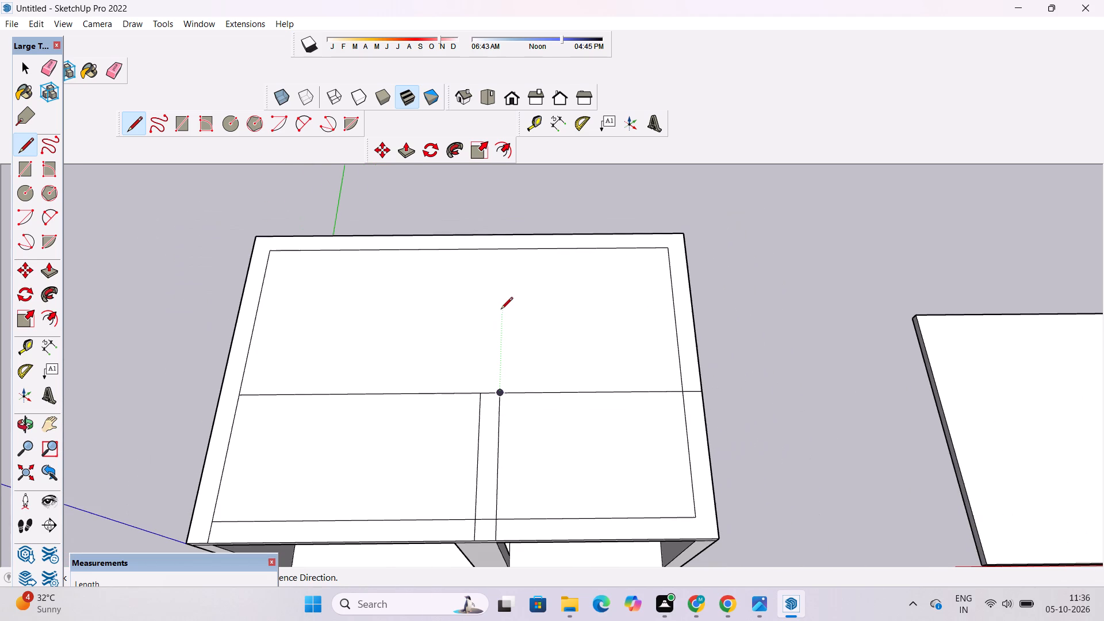
click(502, 251)
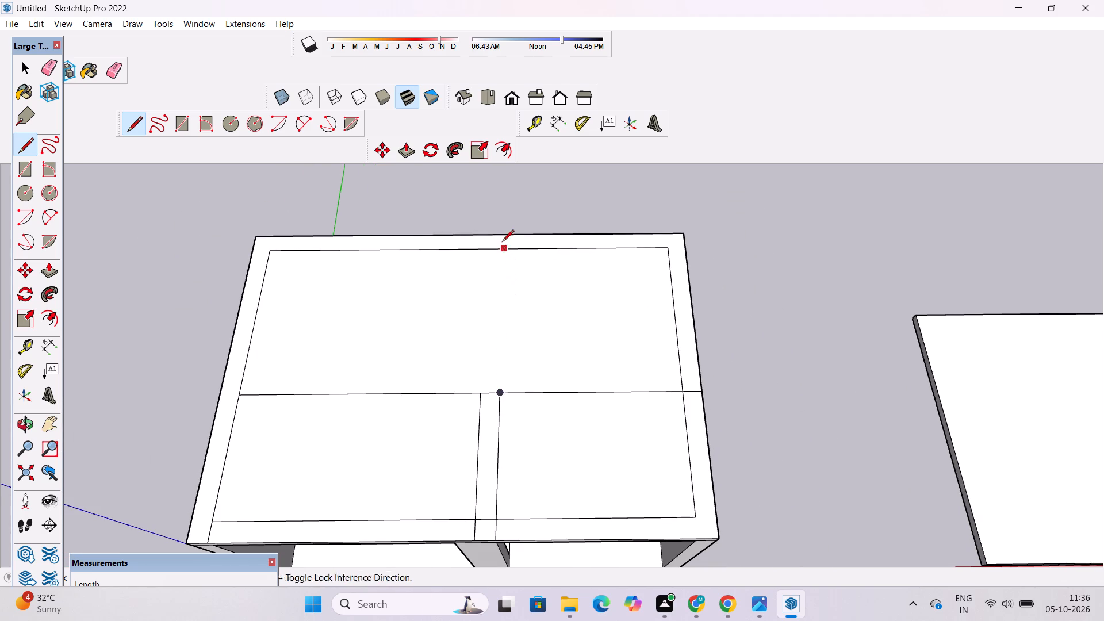
click(503, 233)
key(space)
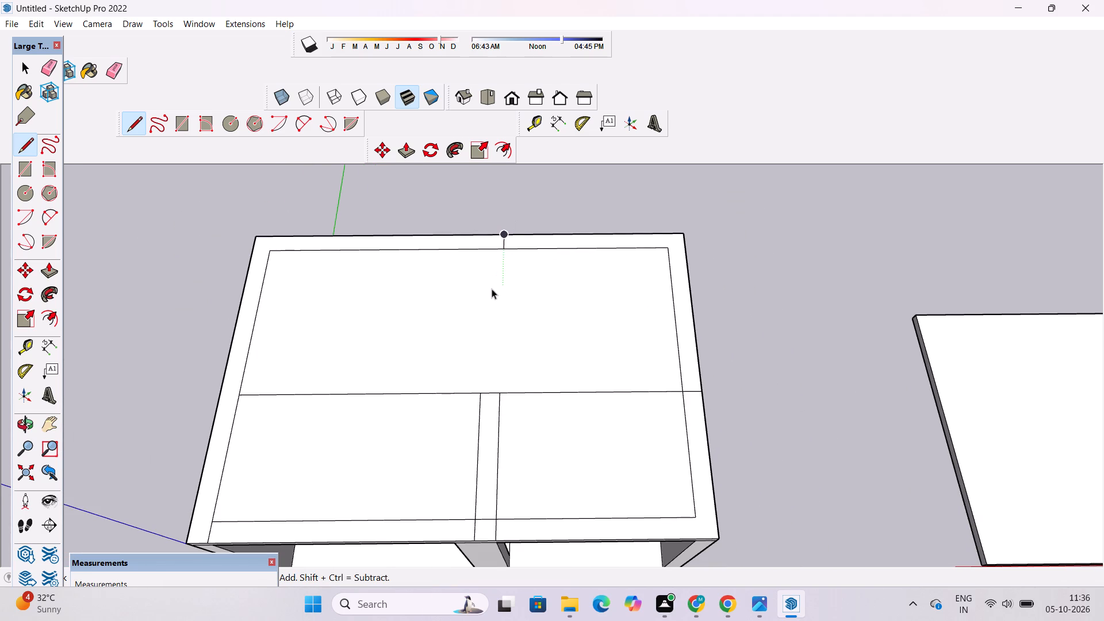
Push/Pull the border strip along the blue-axis side and the adjoining part of the rear edge up 20'.
key(o)
scroll(478, 315, down, 4)
shift+drag(471, 325, 488, 386)
drag(436, 454, 550, 305)
scroll(350, 444, down, 6)
drag(330, 494, 545, 454)
drag(486, 509, 468, 404)
drag(466, 436, 469, 457)
scroll(469, 446, up, 4)
key(p)
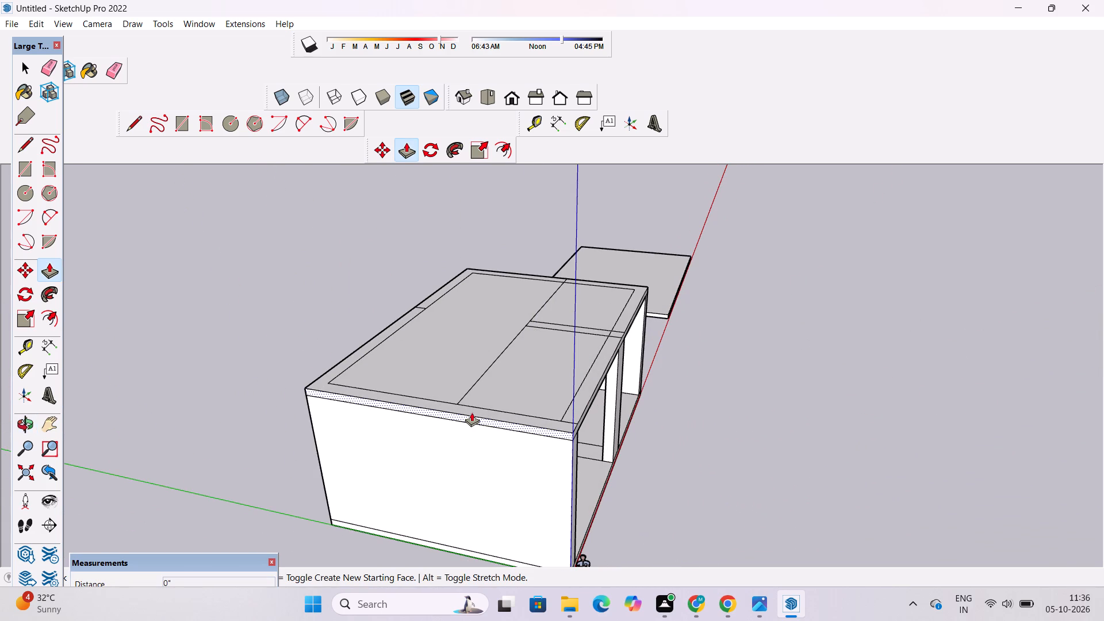
click(471, 411)
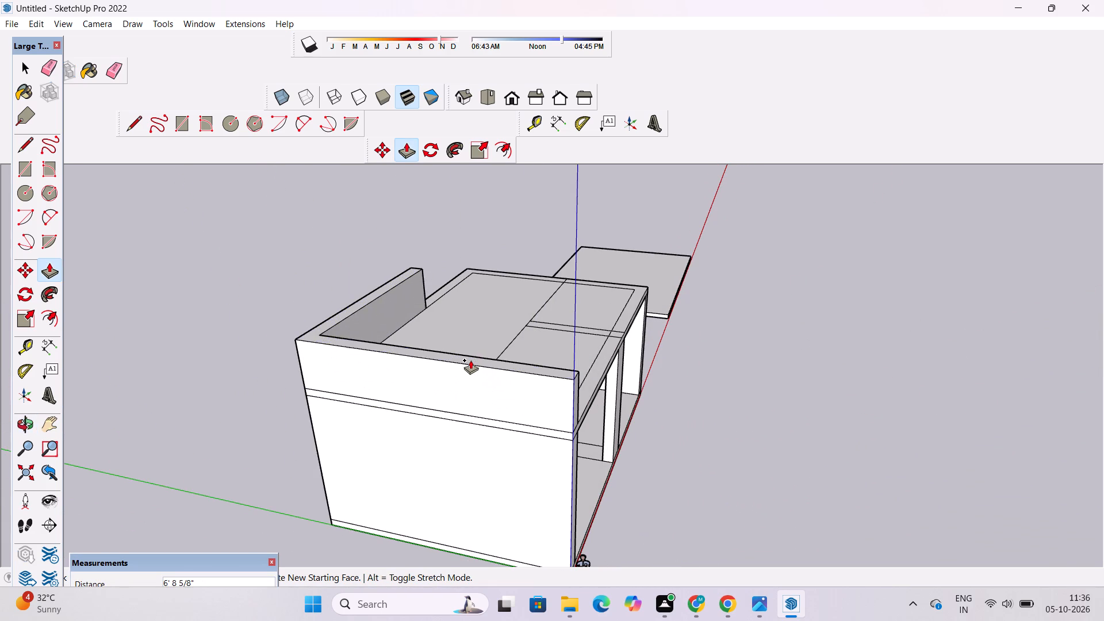
text(20')
key(Return)
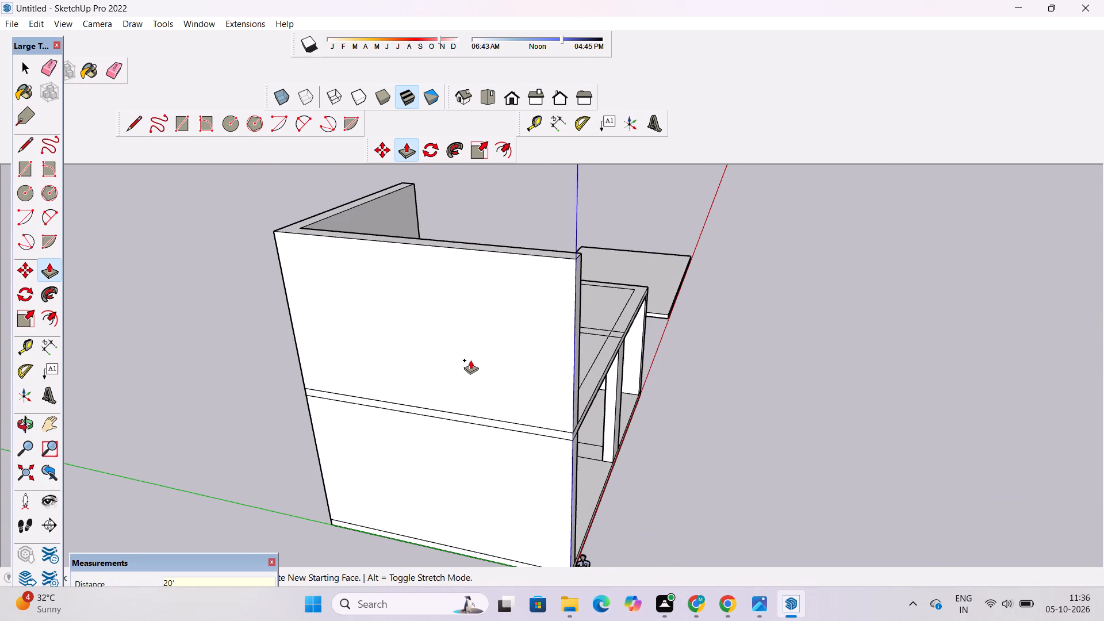
Examine the raised side and rear walls and the open remainder of the upper floor from several angles.
key(o)
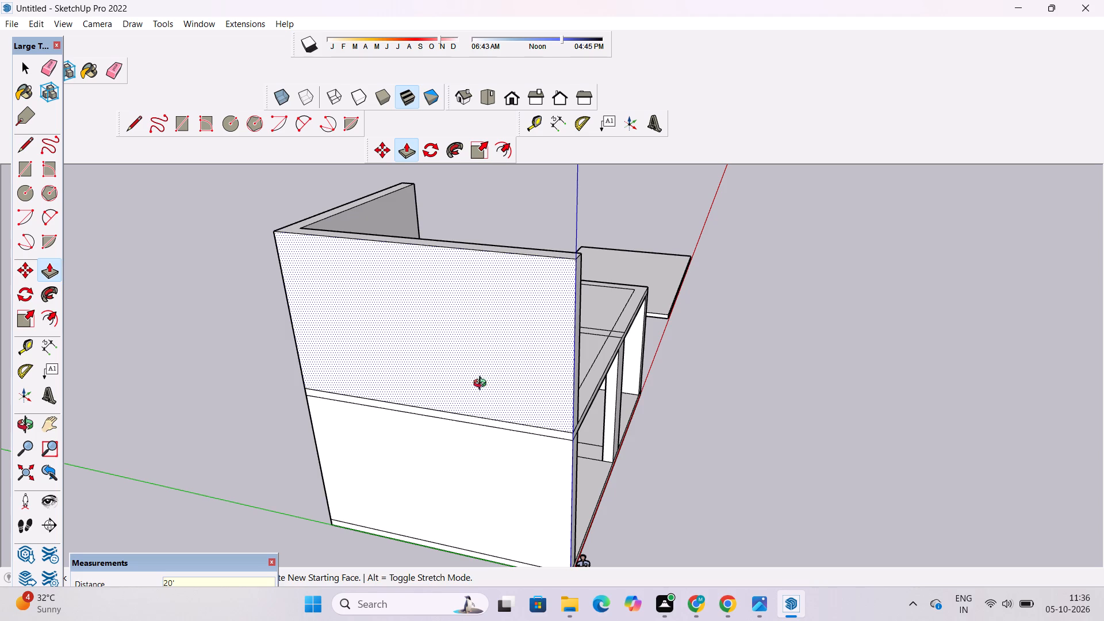
scroll(478, 418, down, 5)
drag(764, 338, 526, 345)
shift+drag(540, 358, 476, 442)
scroll(533, 405, up, 3)
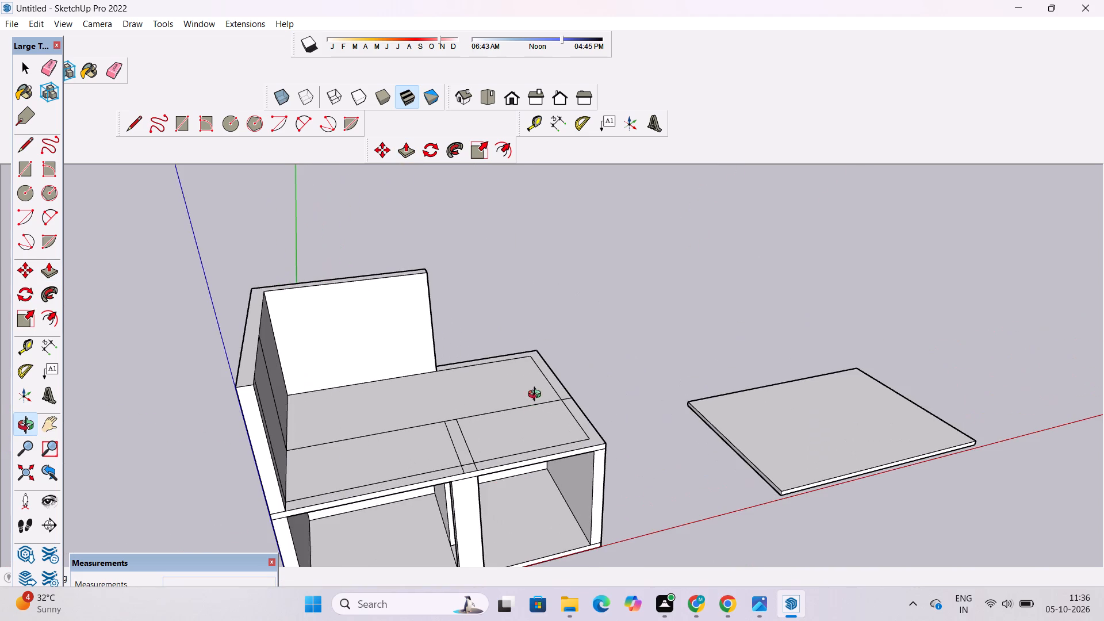
drag(559, 406, 460, 469)
scroll(446, 453, up, 5)
scroll(611, 383, up, 2)
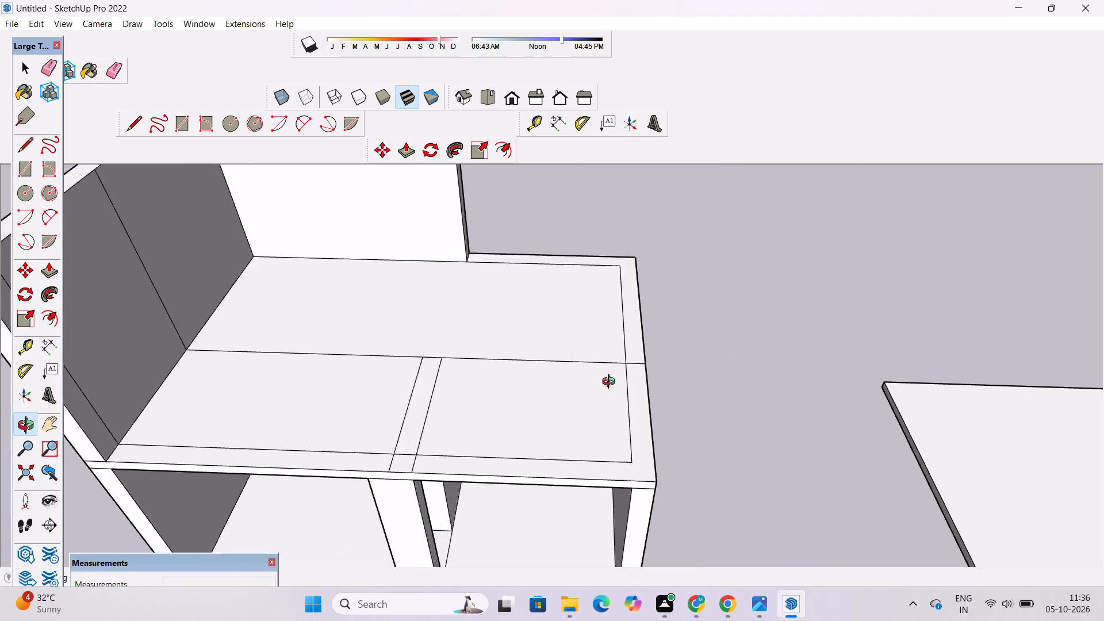
scroll(611, 383, up, 1)
shift+drag(611, 383, 552, 480)
scroll(542, 443, down, 6)
drag(542, 453, 543, 516)
scroll(540, 473, up, 1)
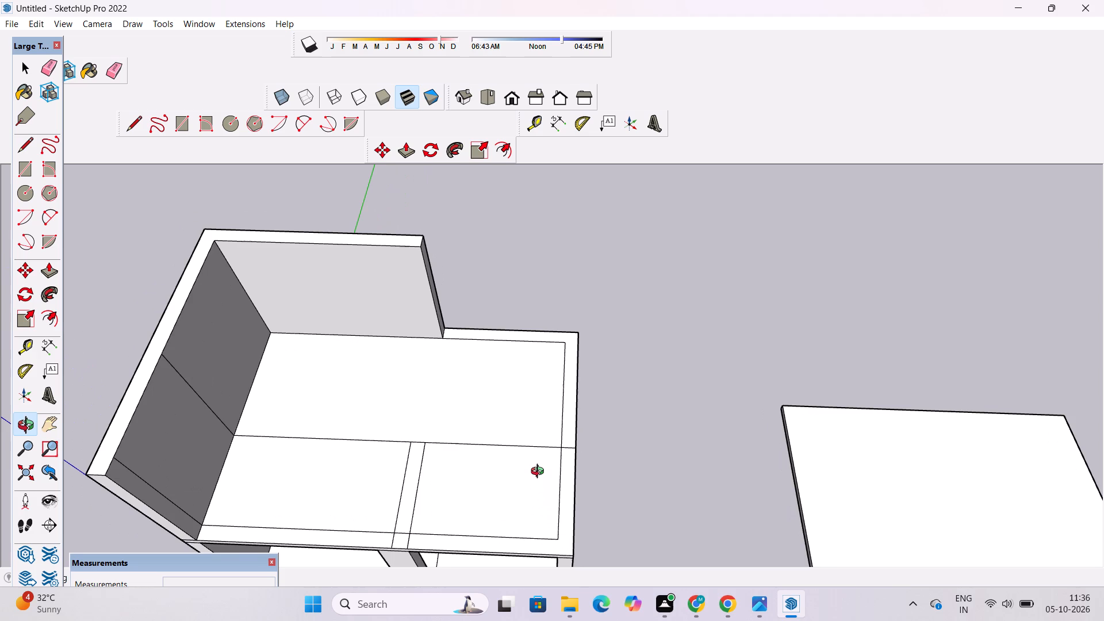
scroll(540, 473, up, 2)
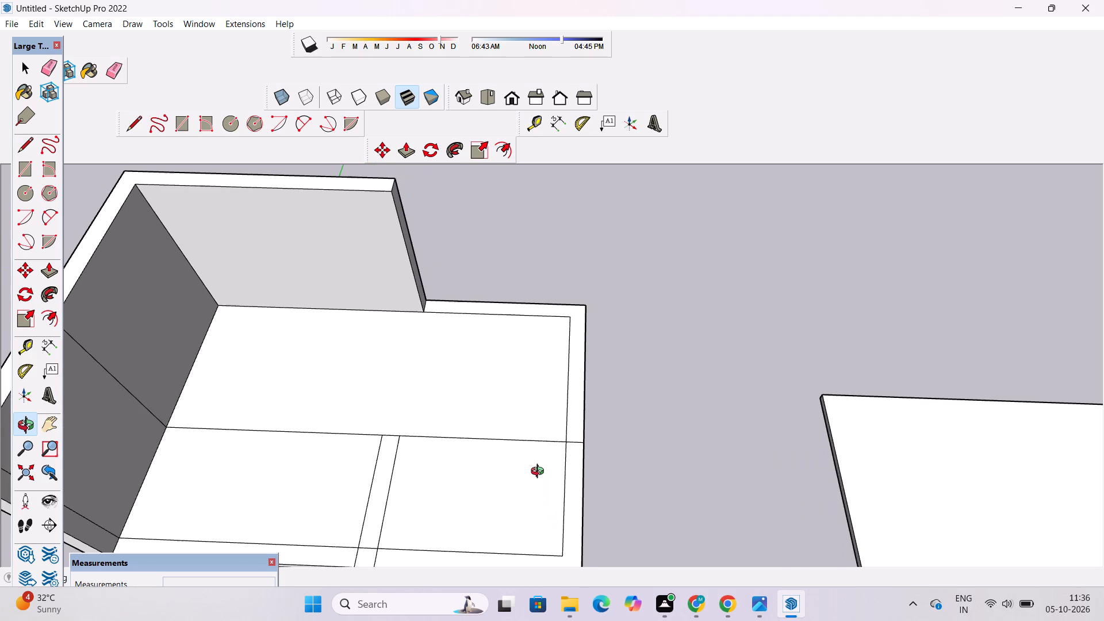
scroll(540, 473, down, 2)
drag(558, 514, 553, 550)
scroll(499, 448, up, 3)
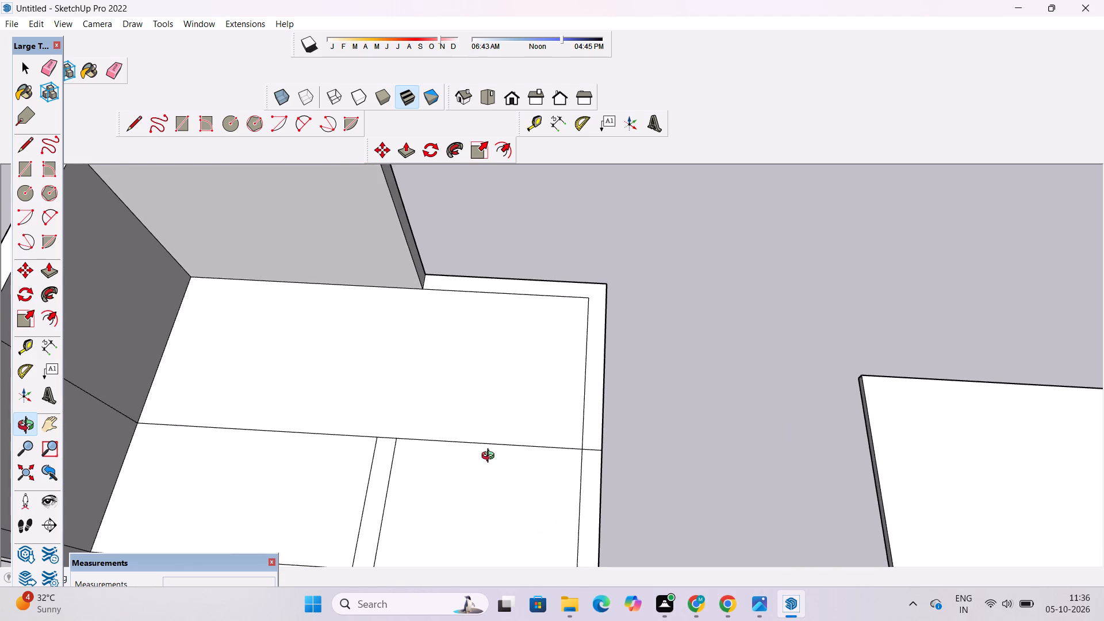
shift+drag(490, 489, 498, 353)
scroll(496, 362, down, 4)
shift+drag(490, 391, 492, 401)
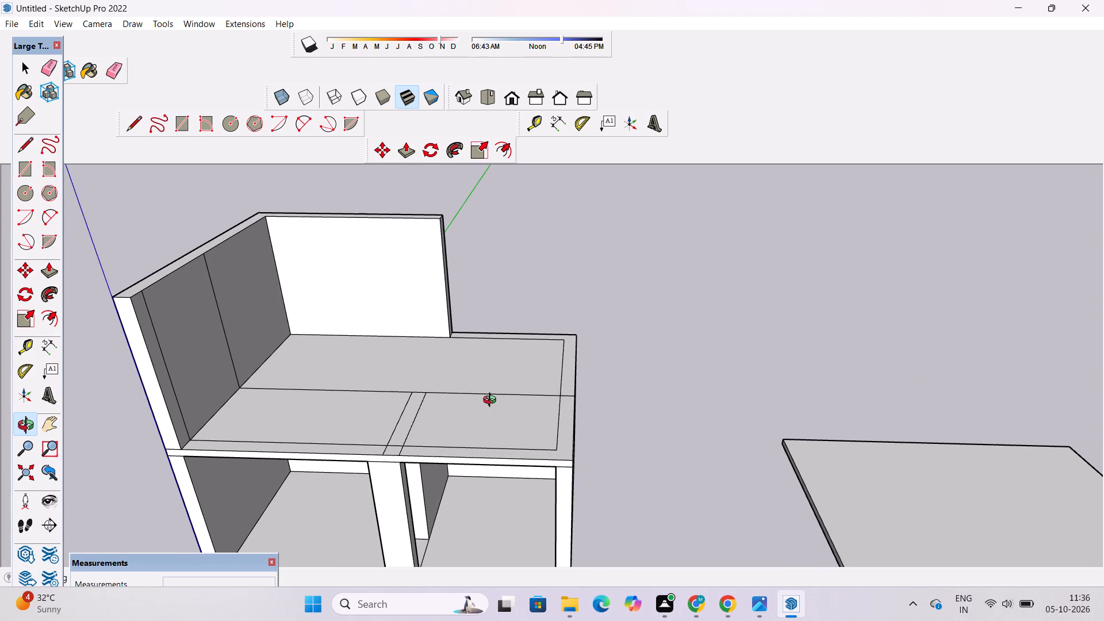
drag(492, 401, 492, 431)
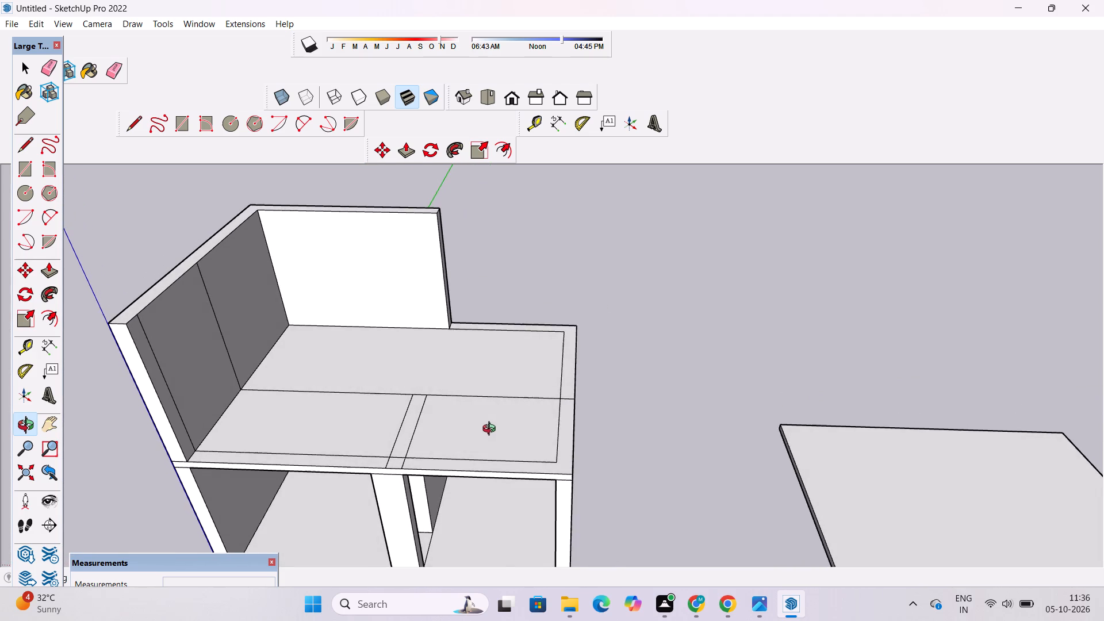
shift+drag(494, 422, 534, 408)
drag(534, 411, 512, 430)
scroll(476, 396, up, 3)
shift+drag(476, 396, 468, 421)
drag(468, 421, 468, 442)
drag(453, 421, 471, 443)
shift+click(474, 443)
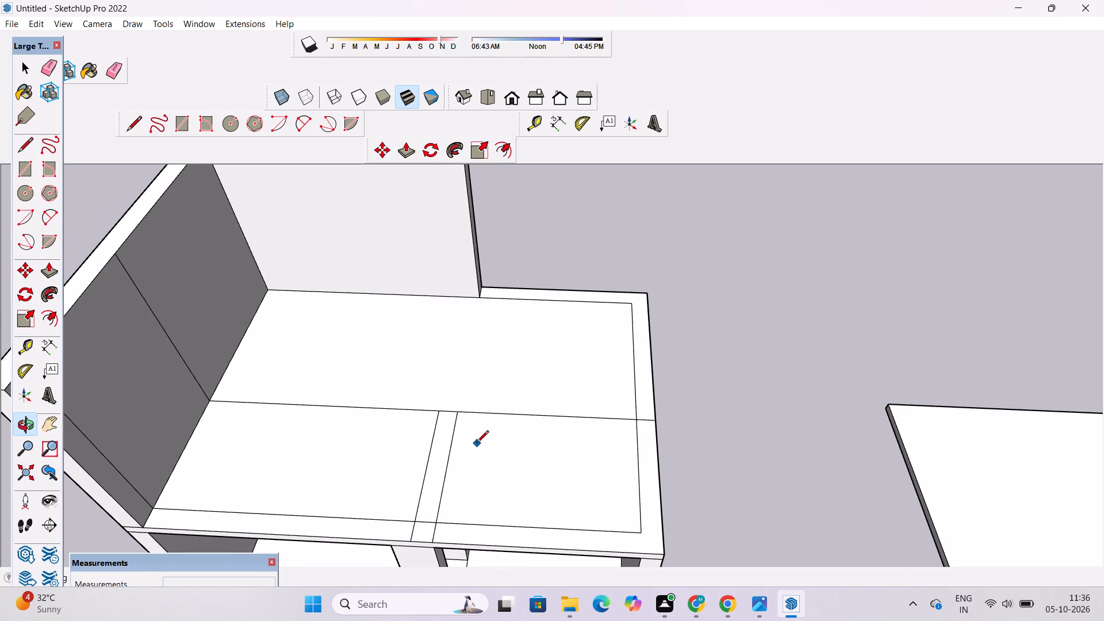
Draw two parallel lines about 18' long, extending both partition edges across the rear floor area to the rear wall line.
key(l)
scroll(458, 415, down, 4)
scroll(485, 413, up, 4)
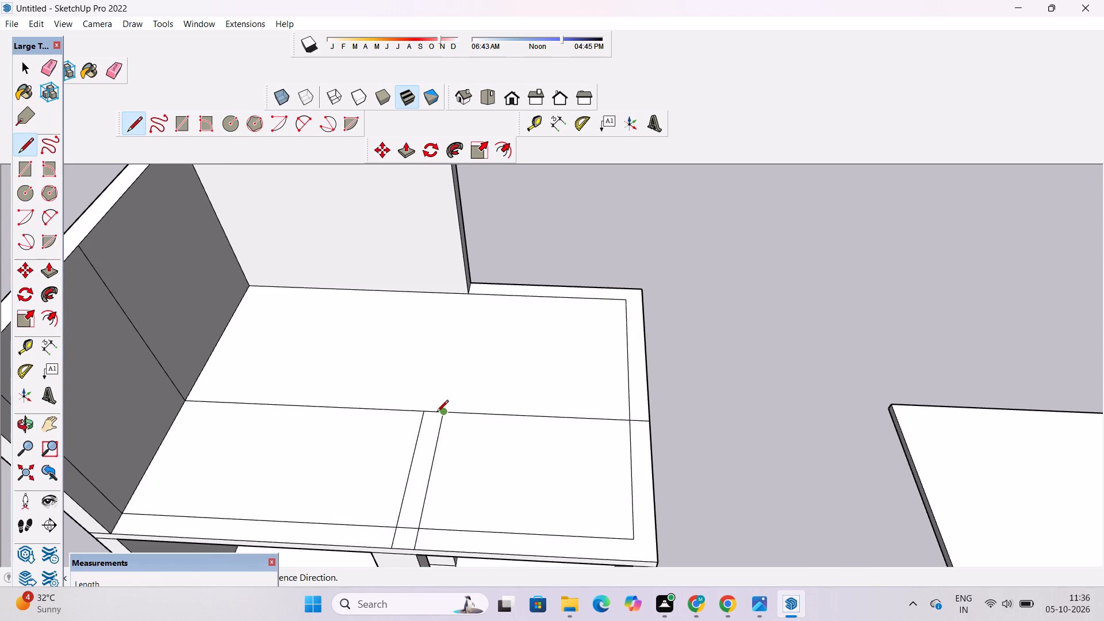
click(444, 412)
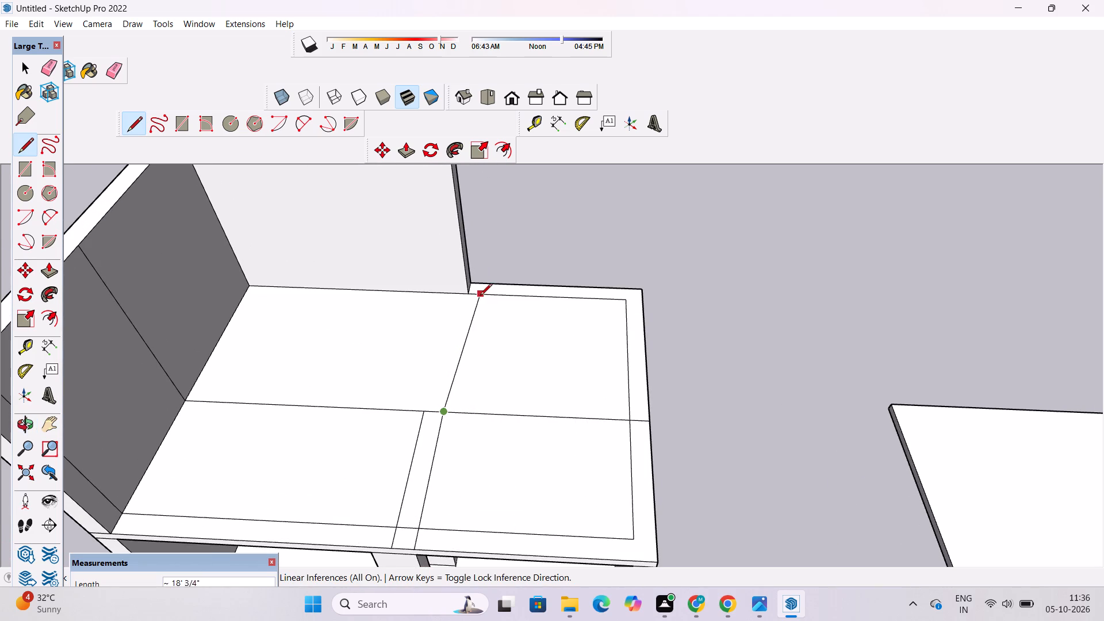
click(467, 291)
click(421, 414)
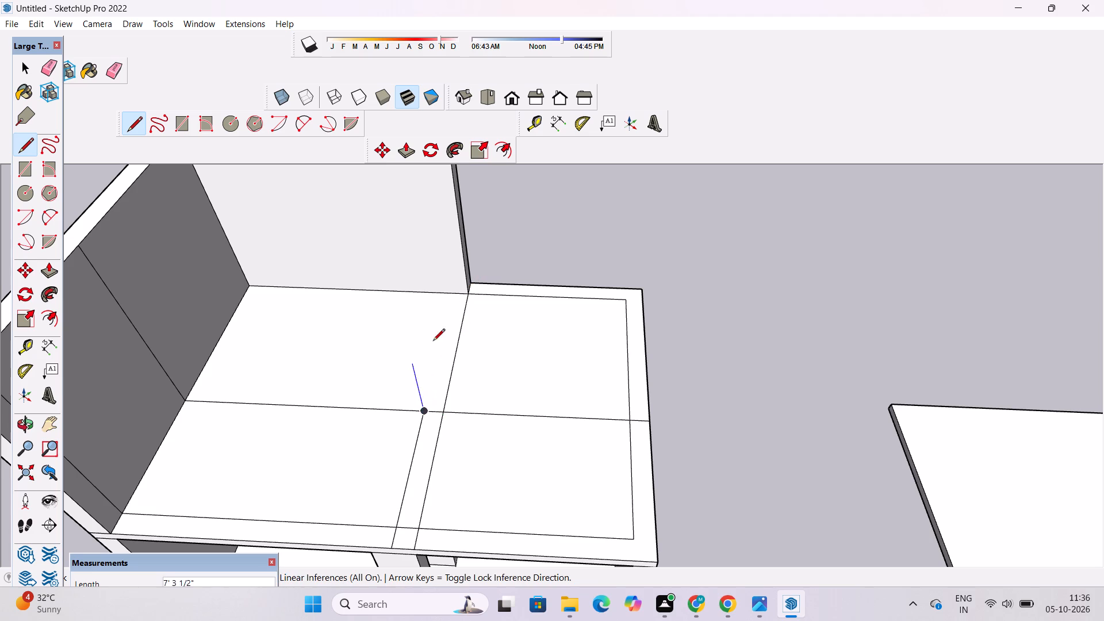
click(449, 298)
key(space)
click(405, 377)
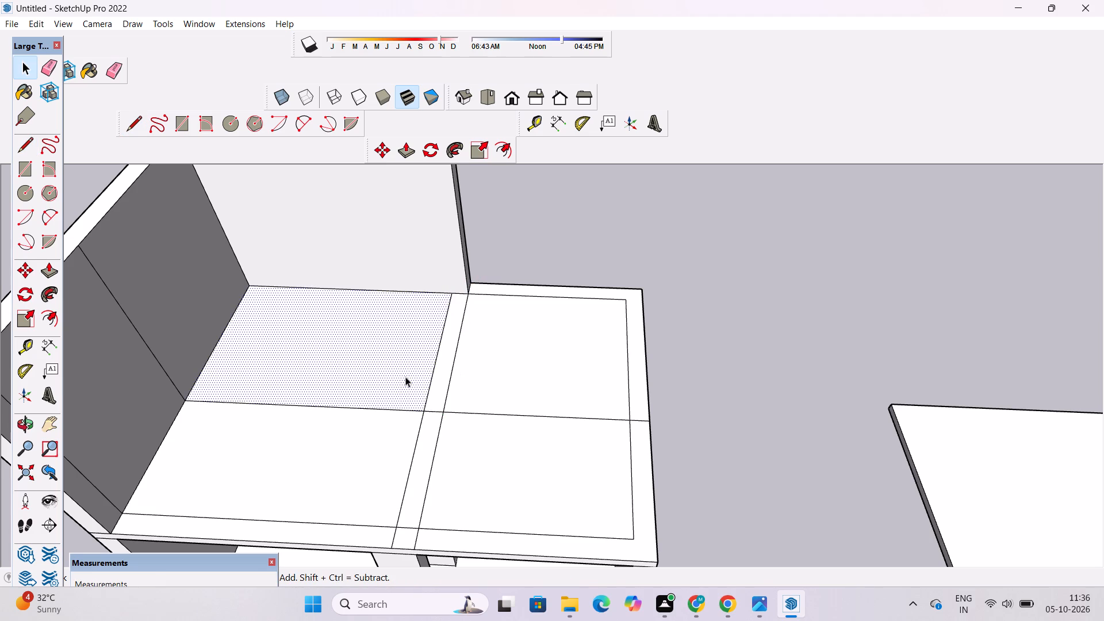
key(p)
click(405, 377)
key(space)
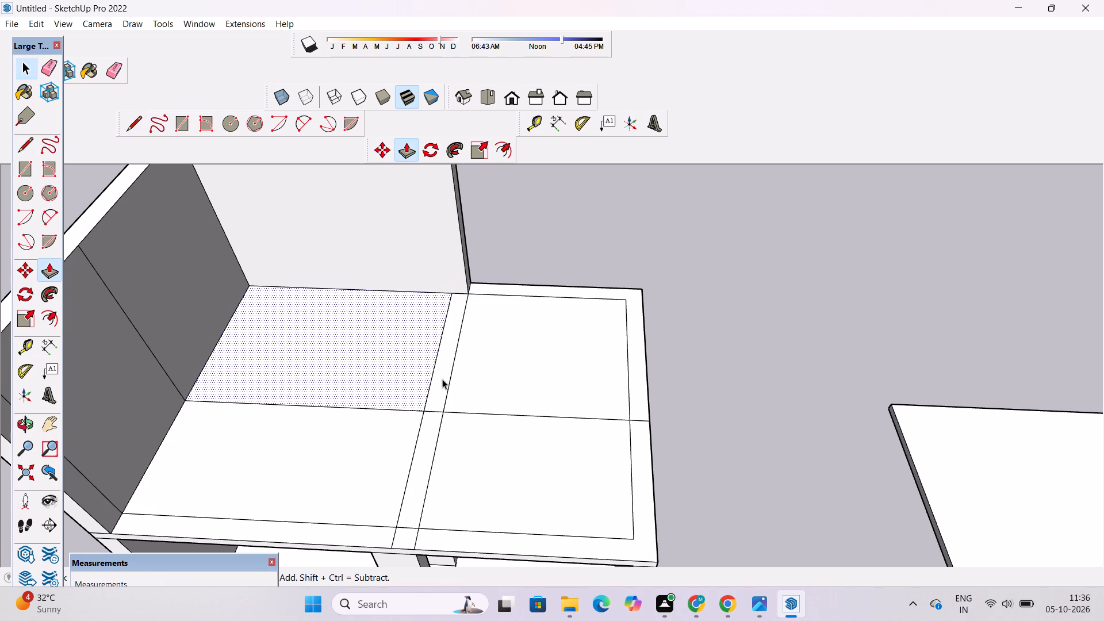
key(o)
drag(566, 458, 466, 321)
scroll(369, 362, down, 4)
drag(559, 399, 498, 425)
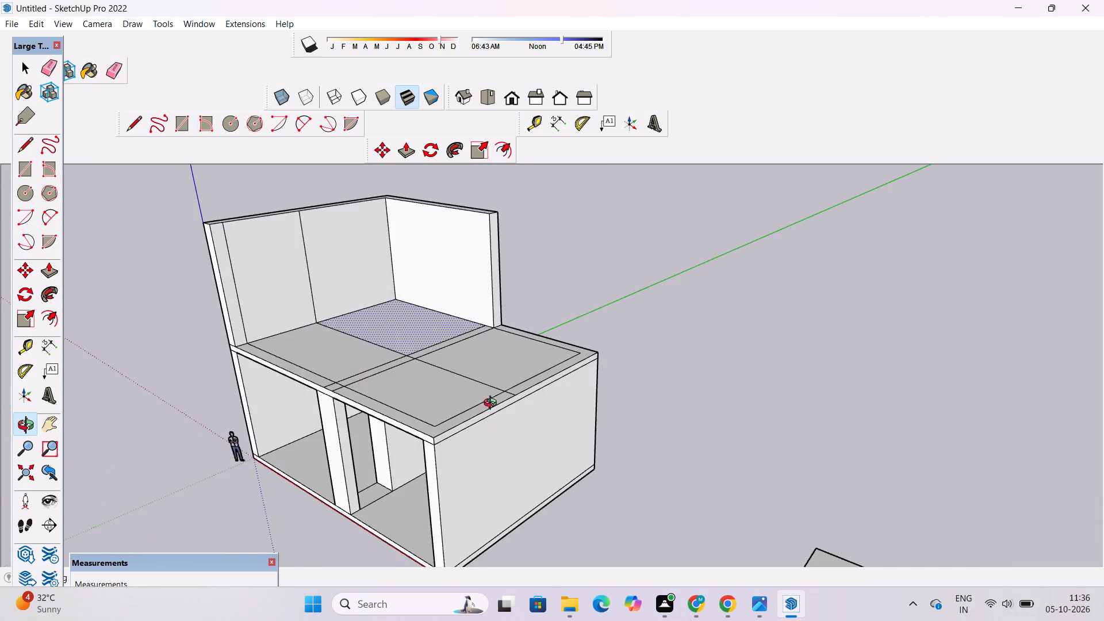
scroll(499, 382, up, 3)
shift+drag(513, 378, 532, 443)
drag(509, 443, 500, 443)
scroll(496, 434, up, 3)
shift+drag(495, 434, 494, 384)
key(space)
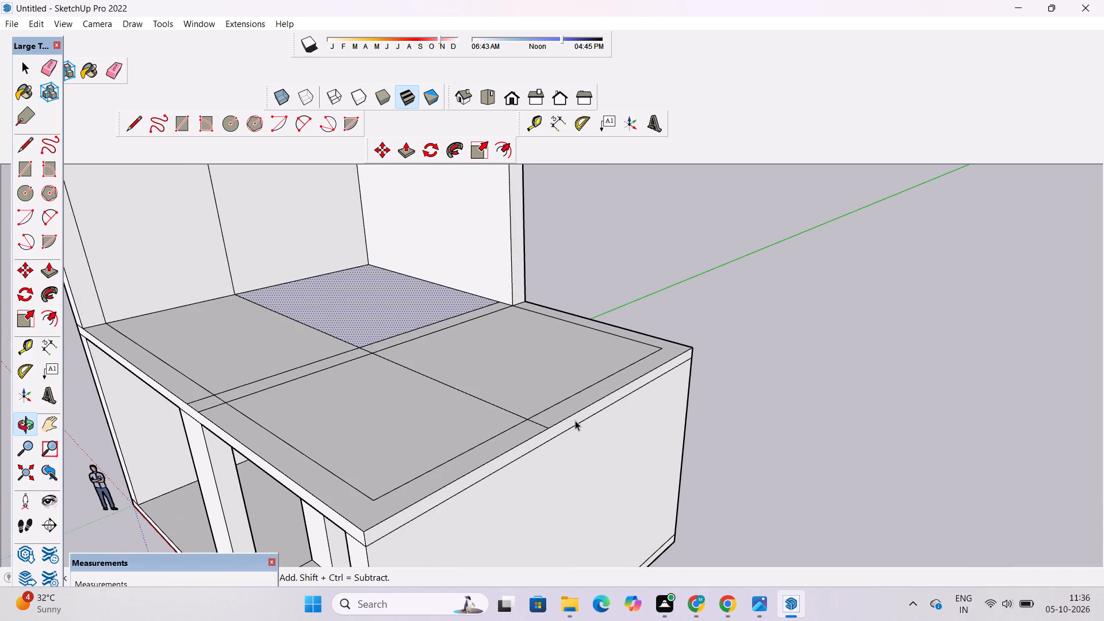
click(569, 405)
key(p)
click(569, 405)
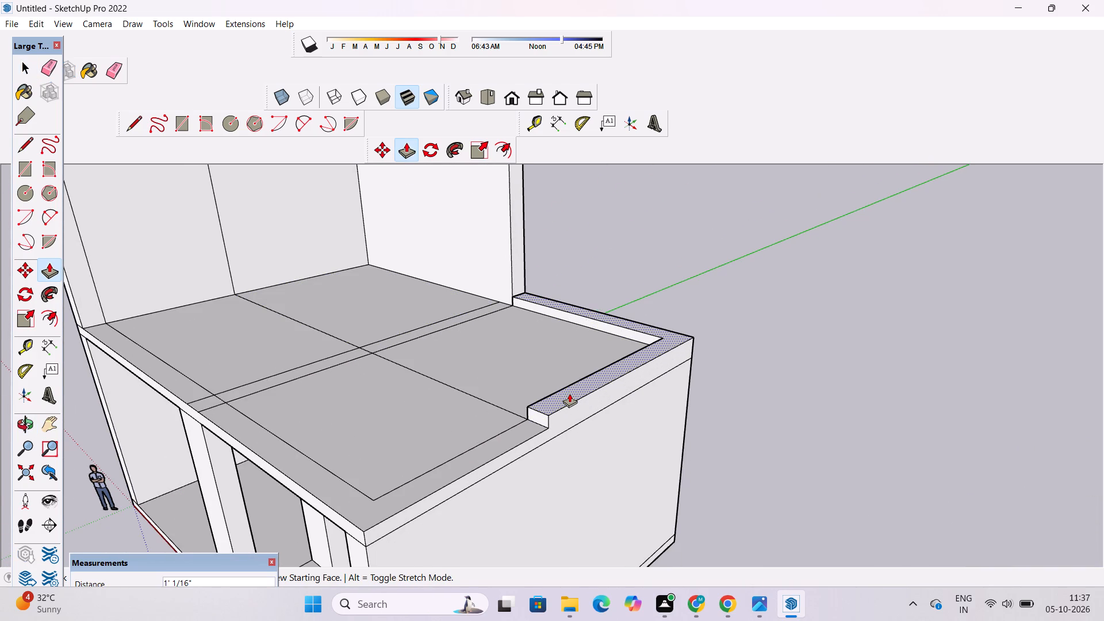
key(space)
Push/Pull the rear section of the upper floor's partition strip up 20', level with the top of the rear wall.
click(462, 319)
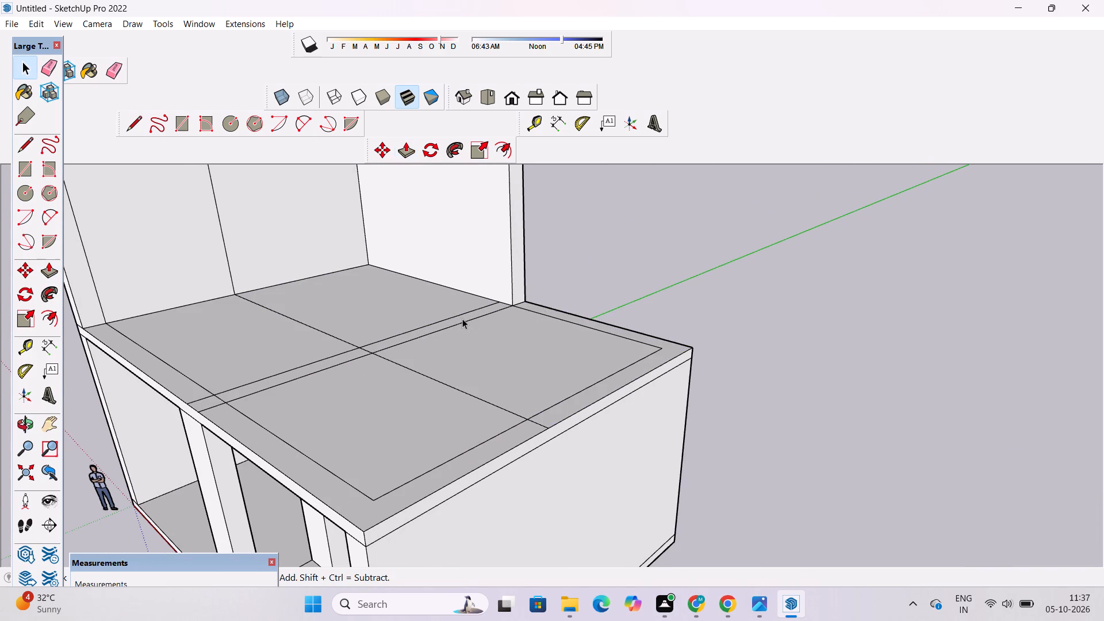
scroll(461, 318, up, 4)
key(p)
click(461, 317)
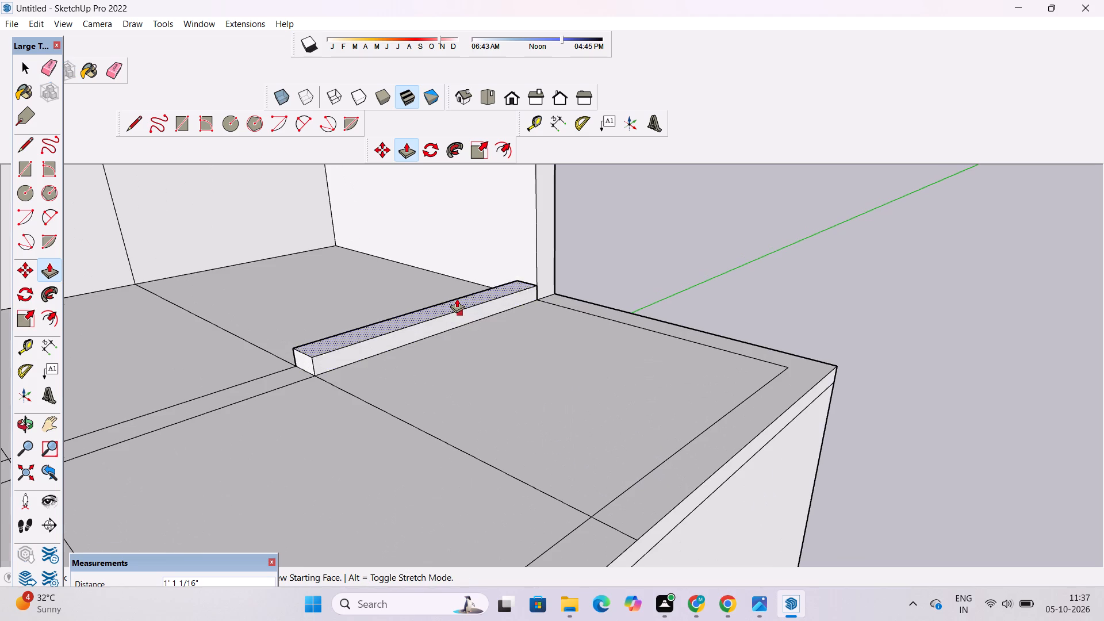
scroll(457, 298, down, 14)
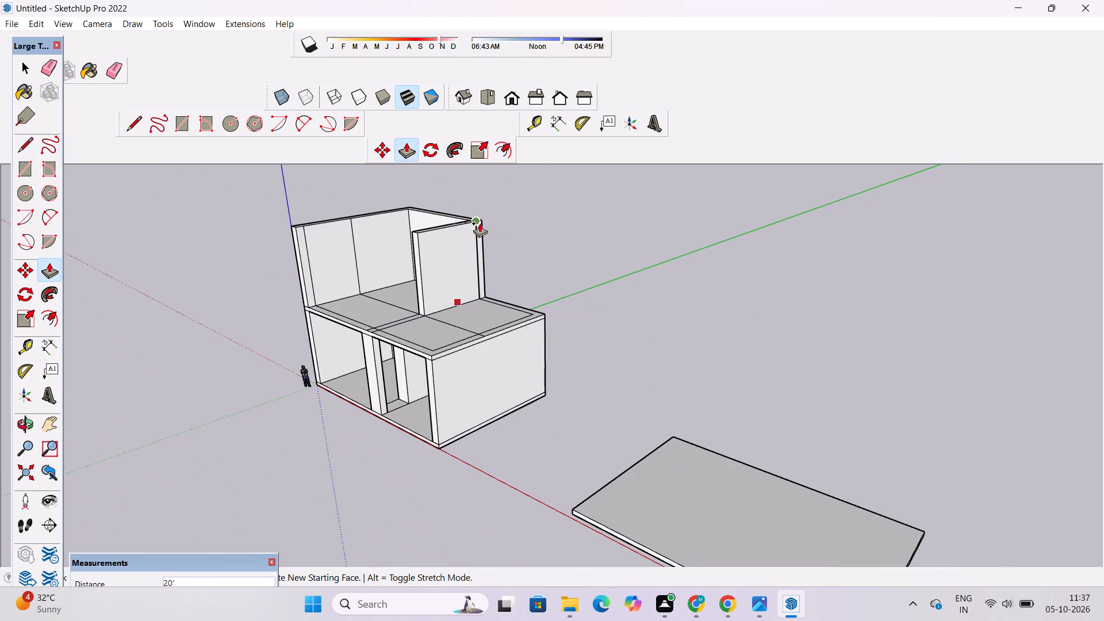
click(480, 223)
Push/Pull the rear floor area between the side wall and the raised partition up 20', flush with the wall tops.
key(o)
drag(411, 340, 592, 459)
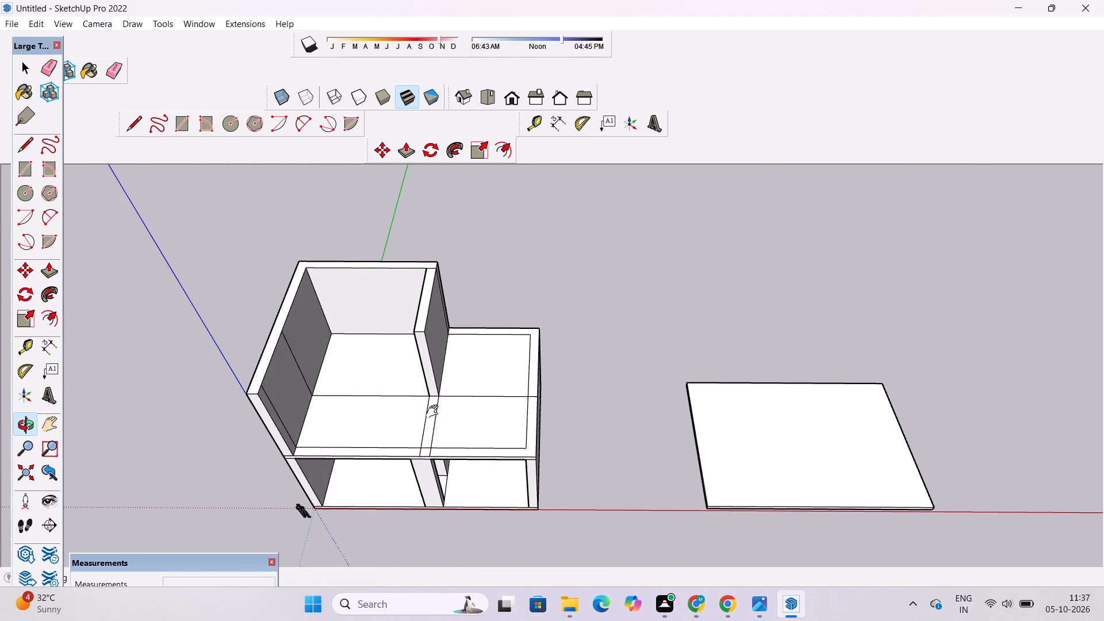
shift+drag(435, 410, 536, 366)
scroll(443, 320, up, 2)
shift+drag(442, 345, 440, 375)
drag(439, 377, 480, 351)
scroll(485, 343, up, 6)
shift+drag(471, 378, 469, 390)
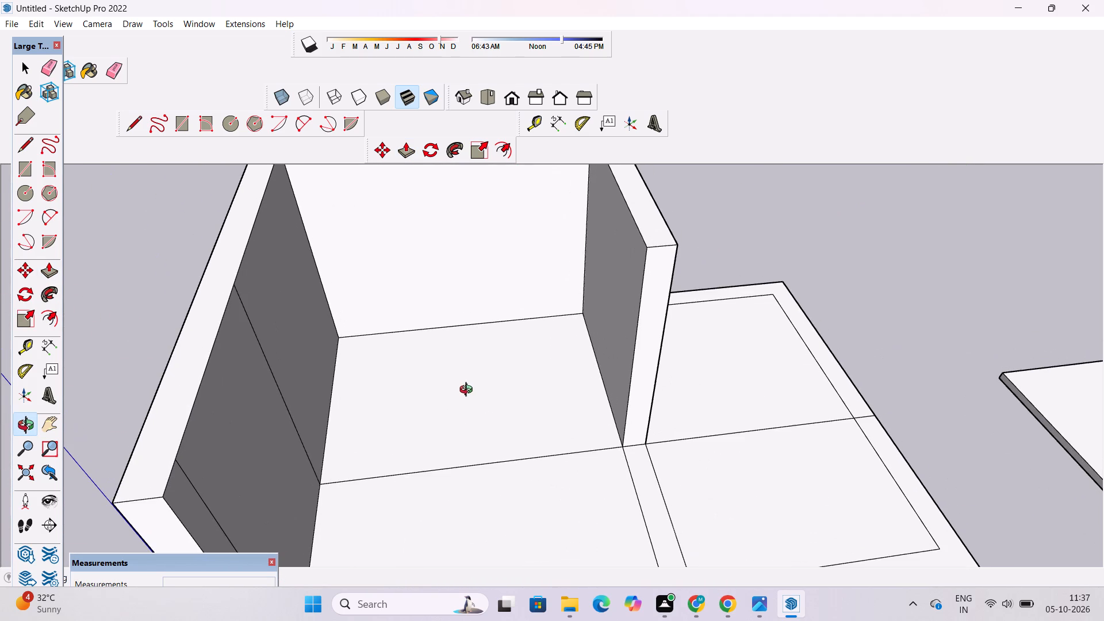
key(space)
click(467, 384)
key(p)
click(467, 384)
scroll(498, 358, down, 5)
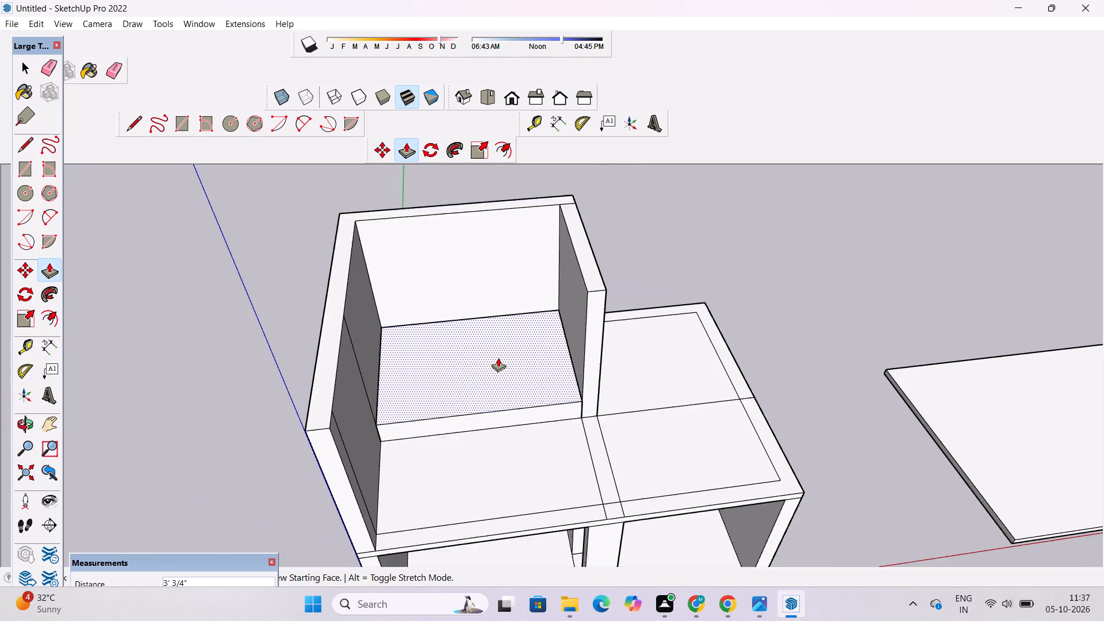
click(585, 297)
Examine the raised rear block, its surrounding walls and the open upper floor from the front, side and above.
scroll(549, 363, down, 1)
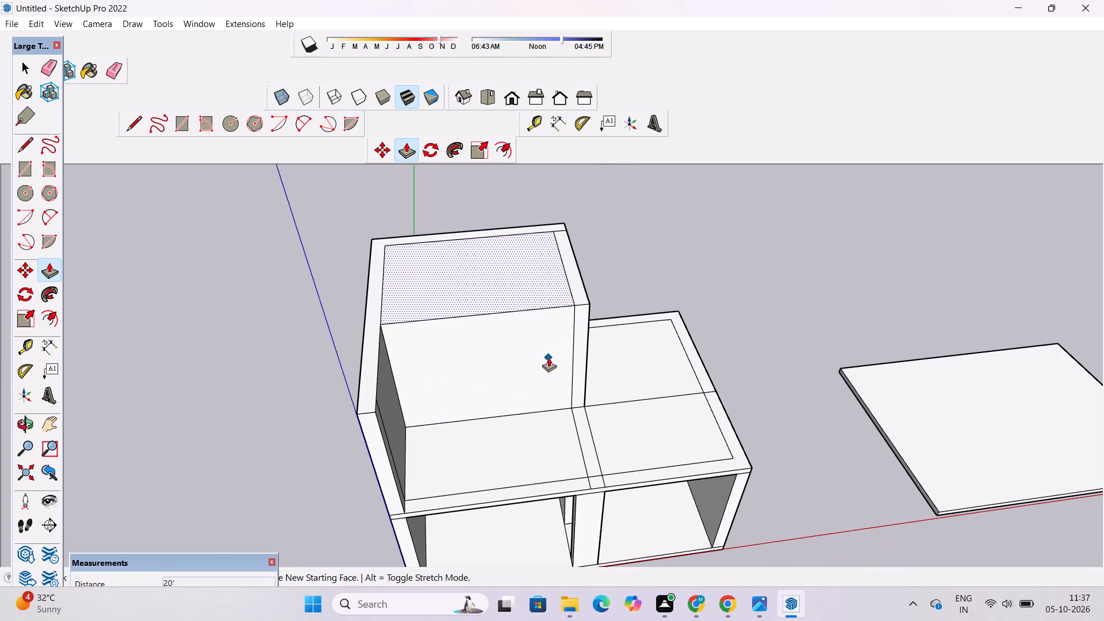
key(o)
scroll(546, 367, down, 5)
drag(413, 414, 636, 274)
shift+drag(641, 305, 609, 344)
scroll(598, 342, down, 3)
shift+drag(597, 354, 585, 310)
scroll(578, 323, down, 6)
drag(670, 322, 596, 352)
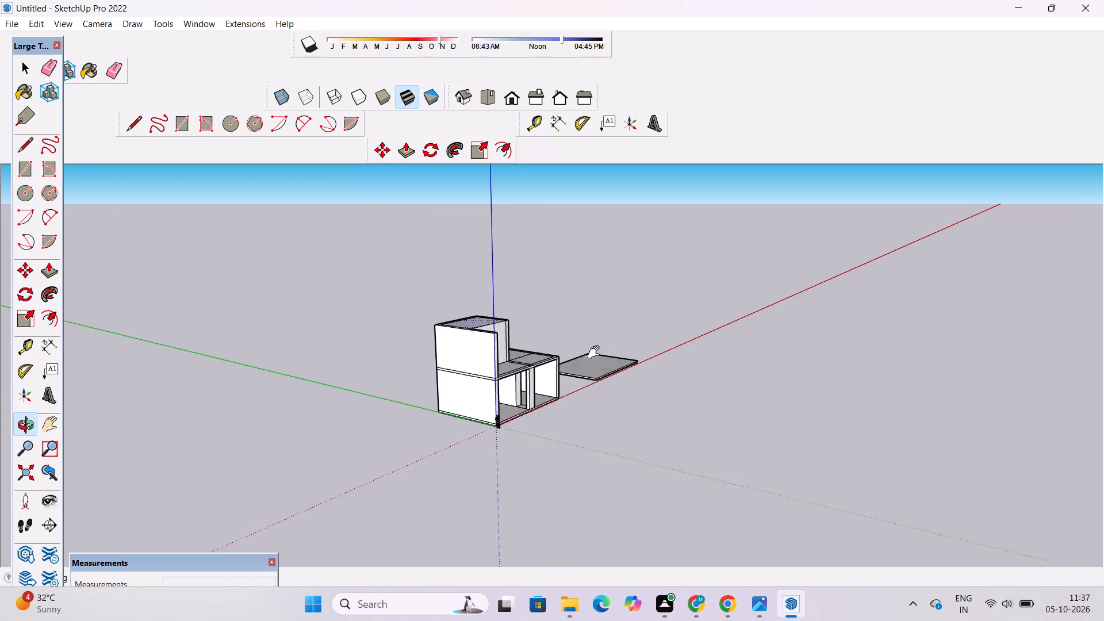
drag(596, 352, 515, 402)
shift+scroll(465, 402, up, 4)
shift+drag(463, 402, 561, 307)
drag(578, 325, 319, 404)
scroll(588, 257, up, 5)
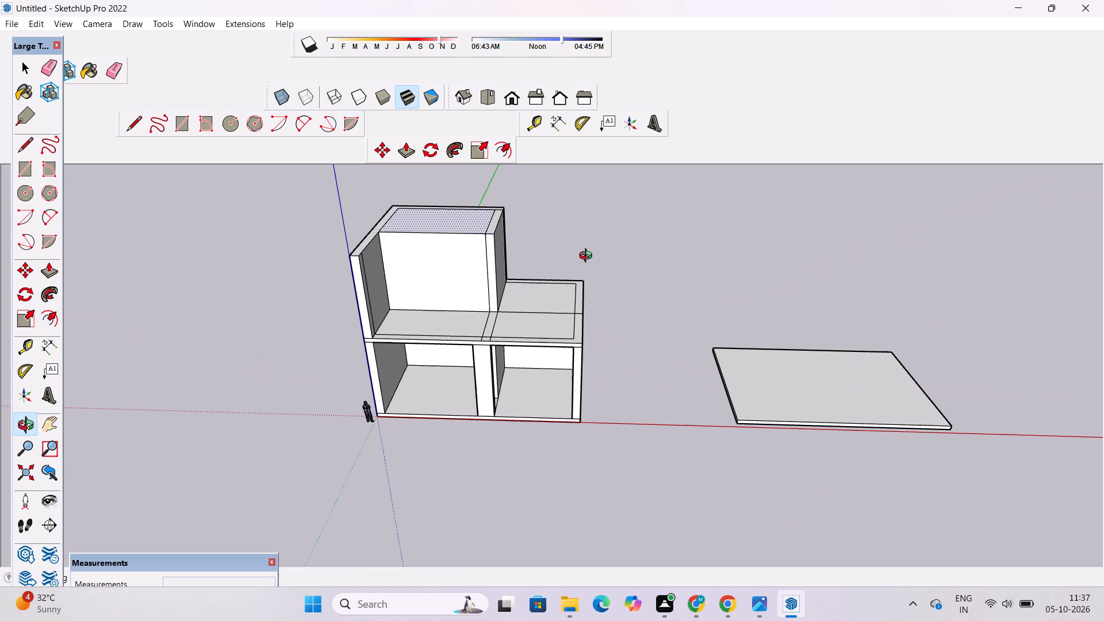
scroll(578, 262, down, 5)
shift+drag(577, 260, 579, 300)
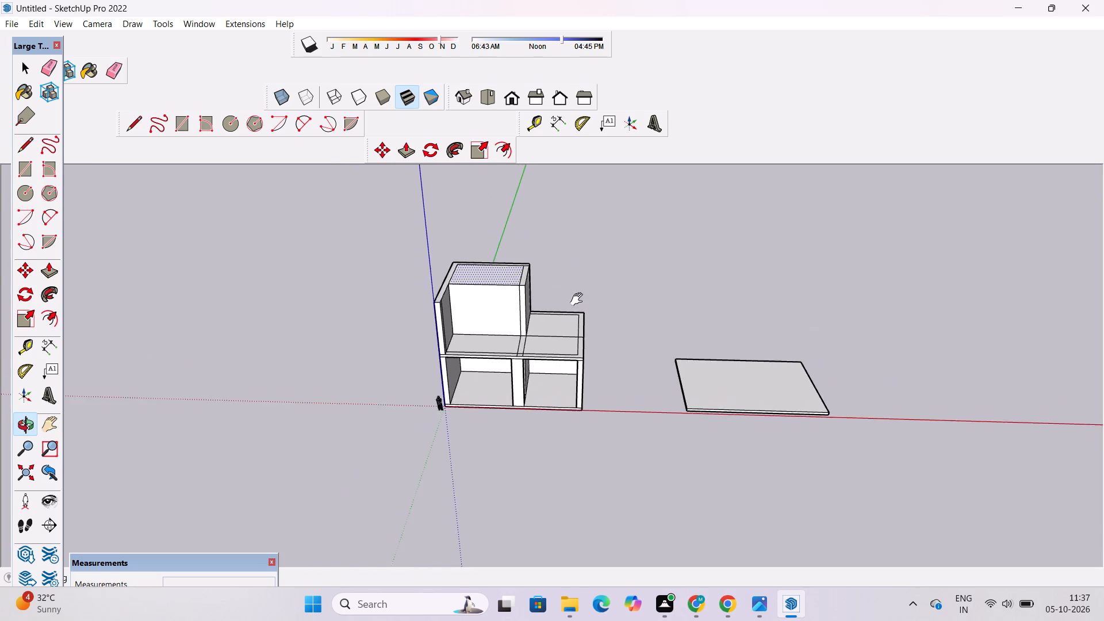
shift+drag(579, 300, 578, 302)
scroll(466, 309, up, 11)
drag(375, 344, 837, 361)
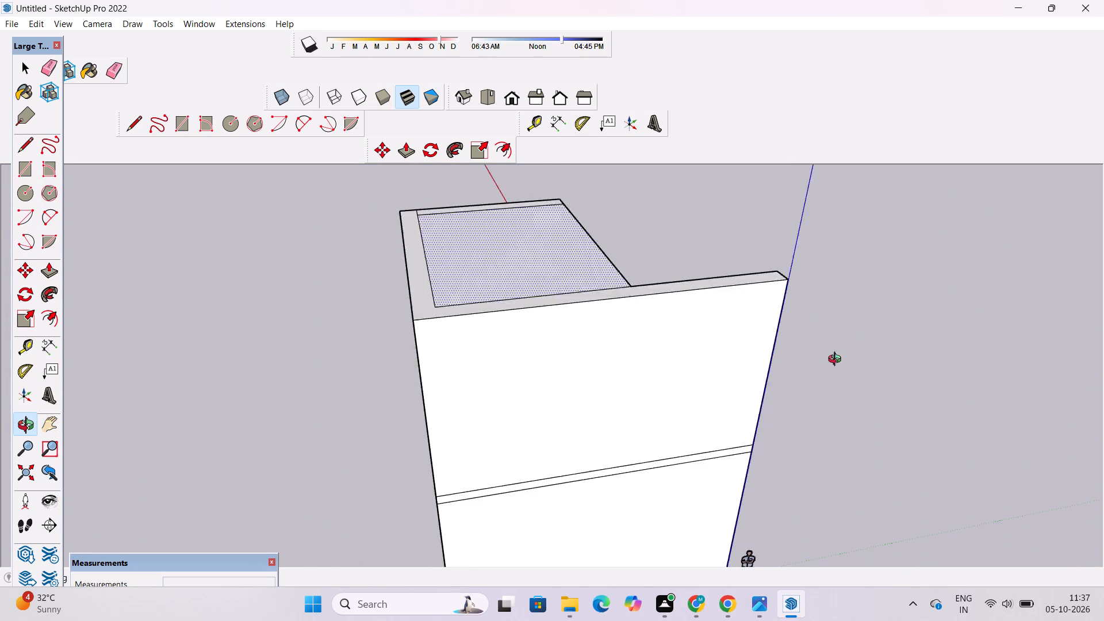
drag(837, 361, 312, 398)
scroll(387, 343, down, 6)
shift+drag(523, 312, 196, 407)
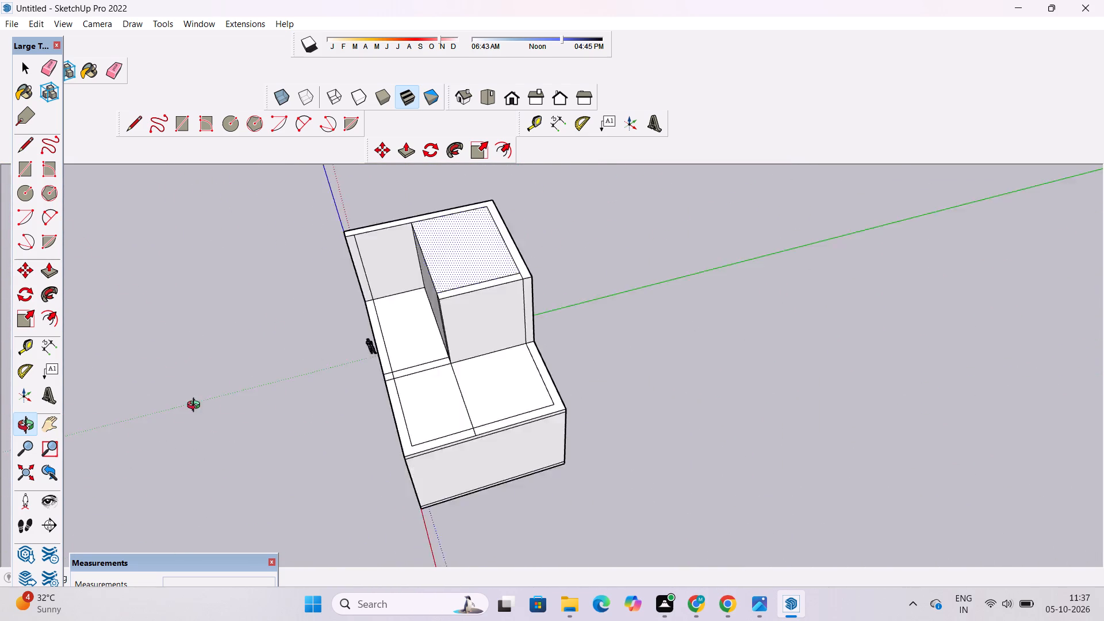
shift+drag(196, 407, 665, 277)
shift+drag(619, 386, 615, 293)
scroll(455, 293, down, 6)
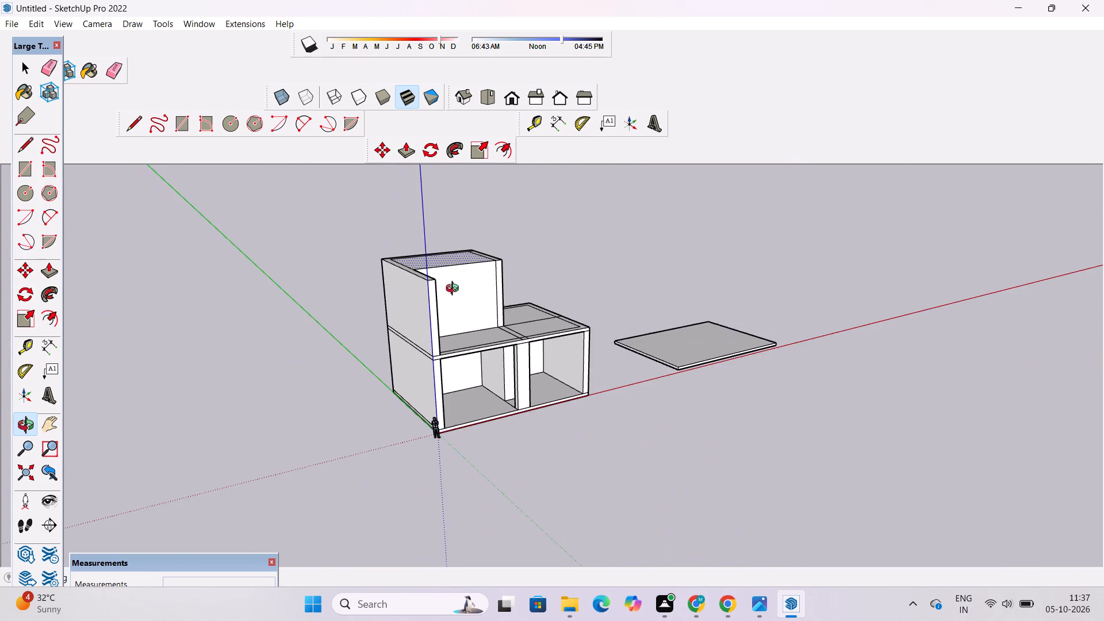
shift+drag(466, 263, 468, 308)
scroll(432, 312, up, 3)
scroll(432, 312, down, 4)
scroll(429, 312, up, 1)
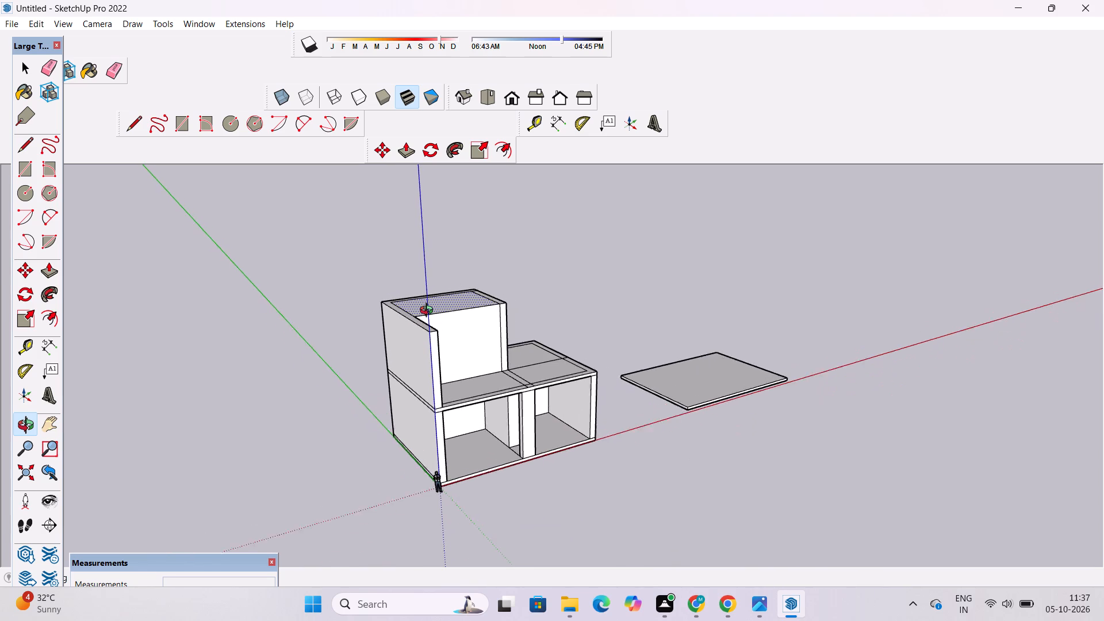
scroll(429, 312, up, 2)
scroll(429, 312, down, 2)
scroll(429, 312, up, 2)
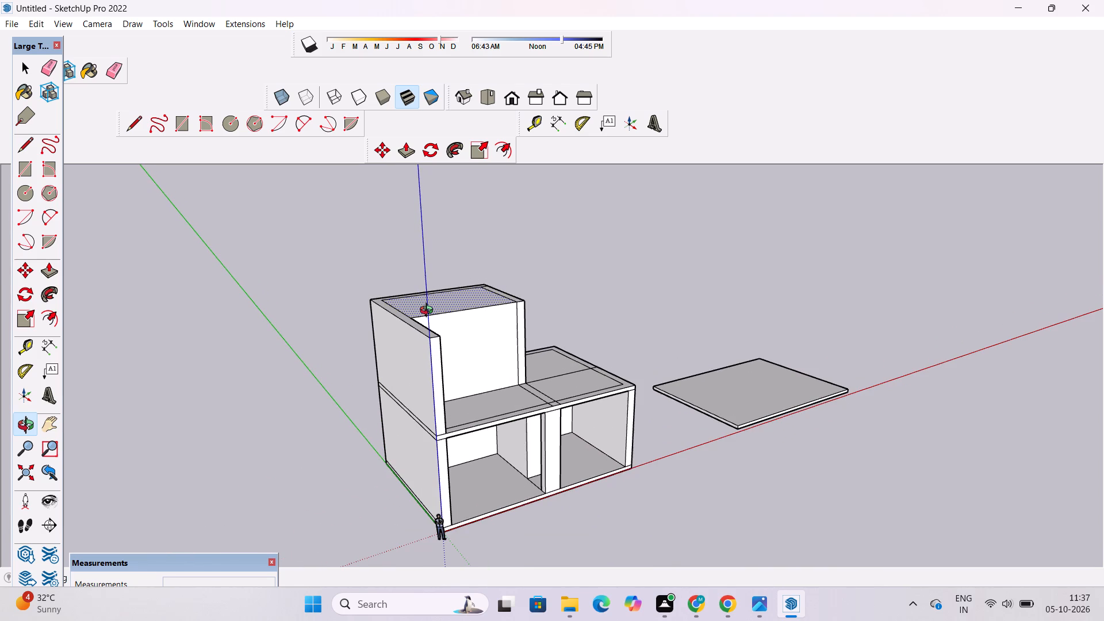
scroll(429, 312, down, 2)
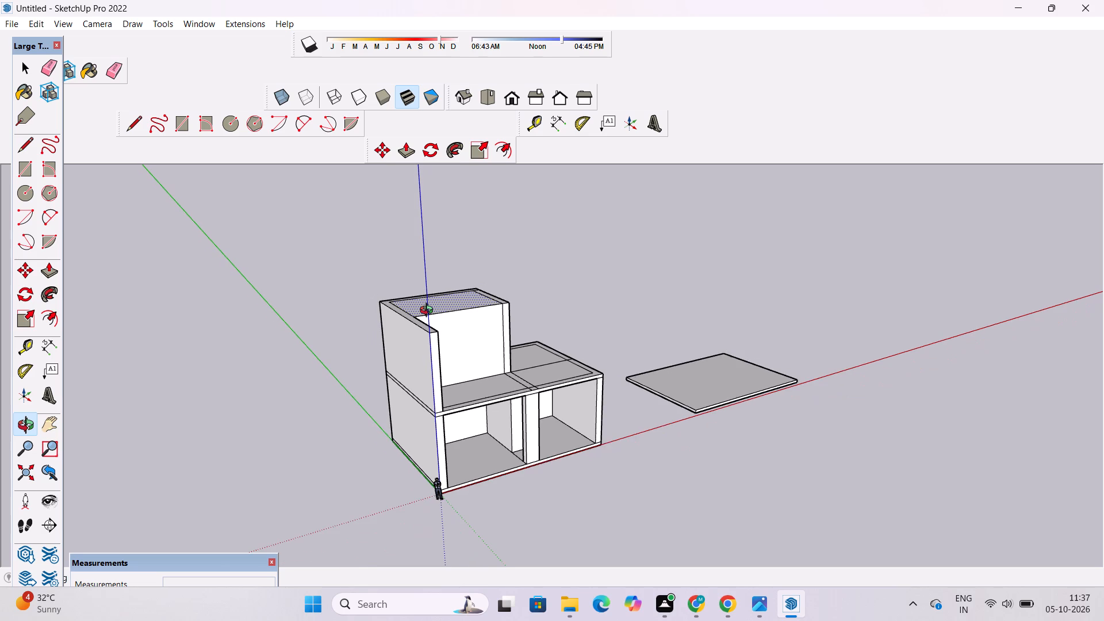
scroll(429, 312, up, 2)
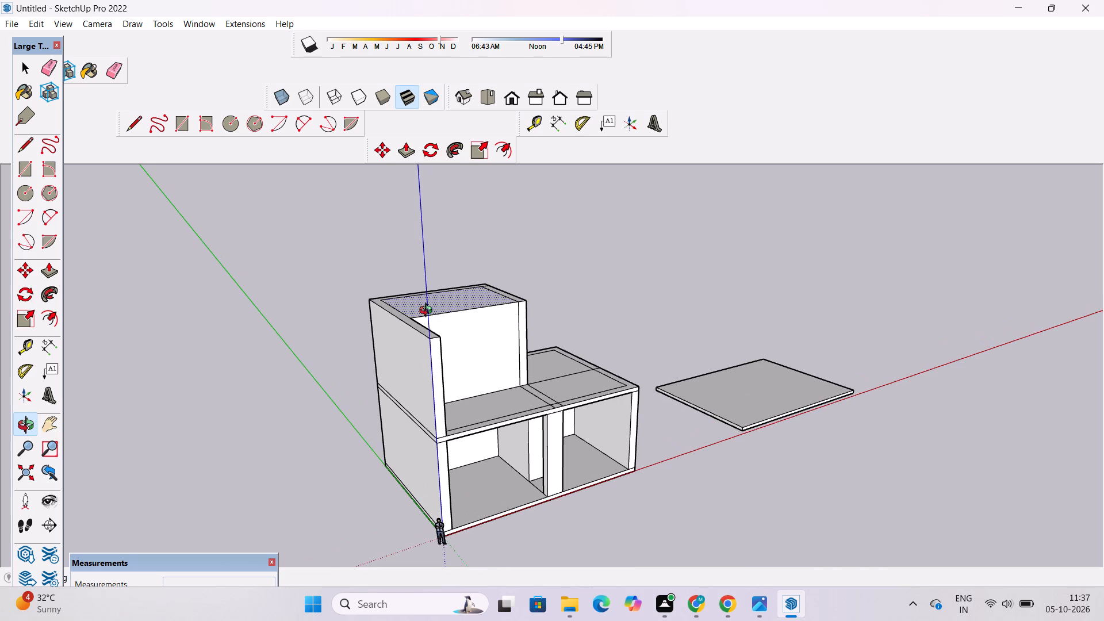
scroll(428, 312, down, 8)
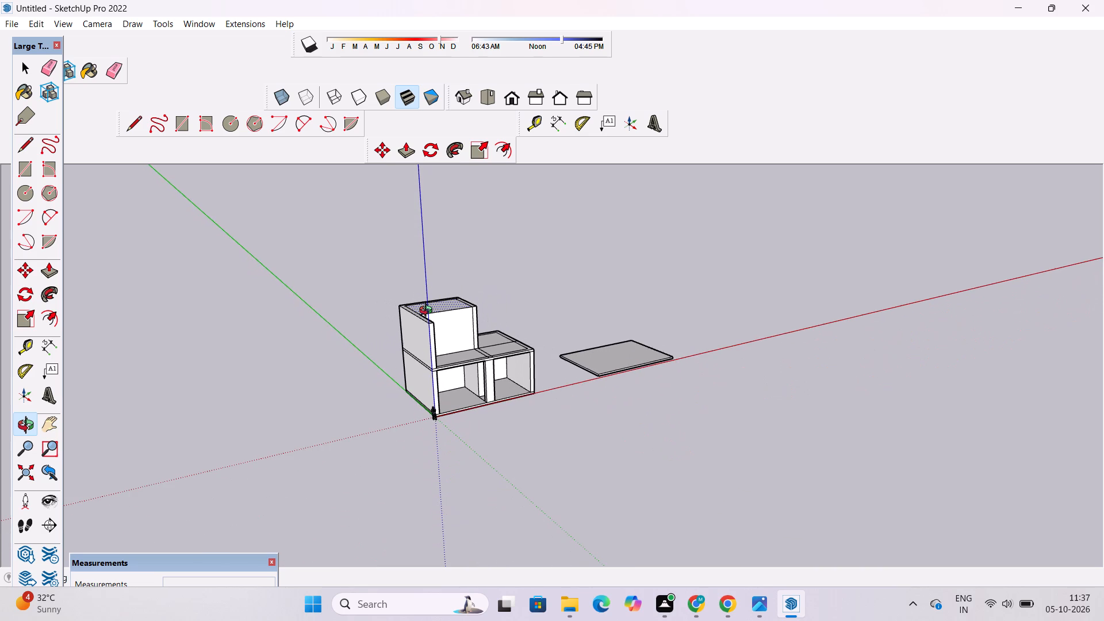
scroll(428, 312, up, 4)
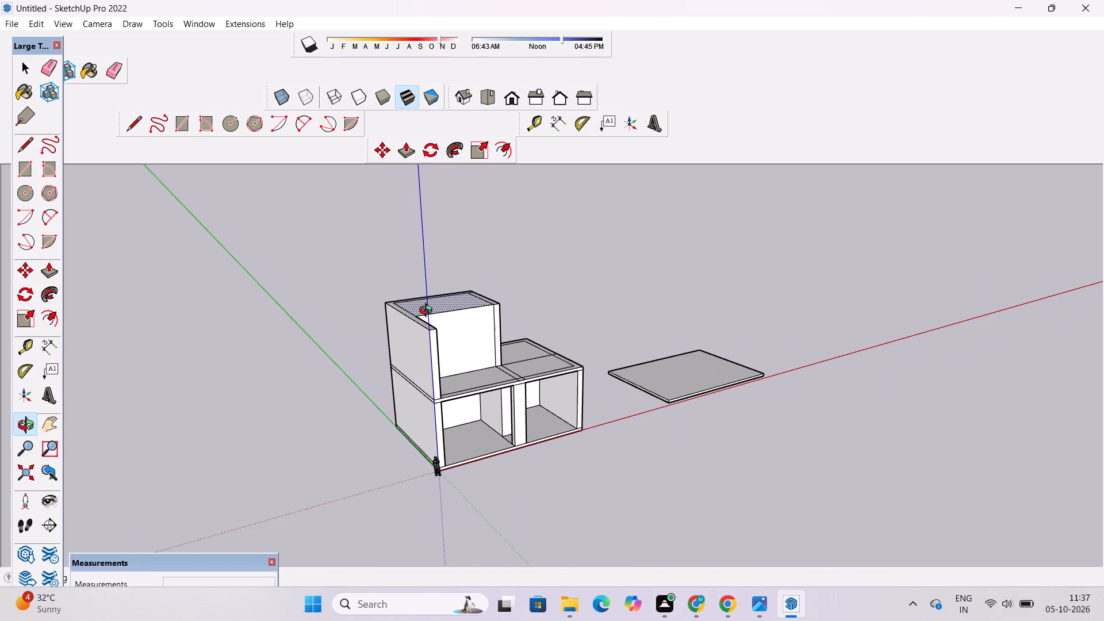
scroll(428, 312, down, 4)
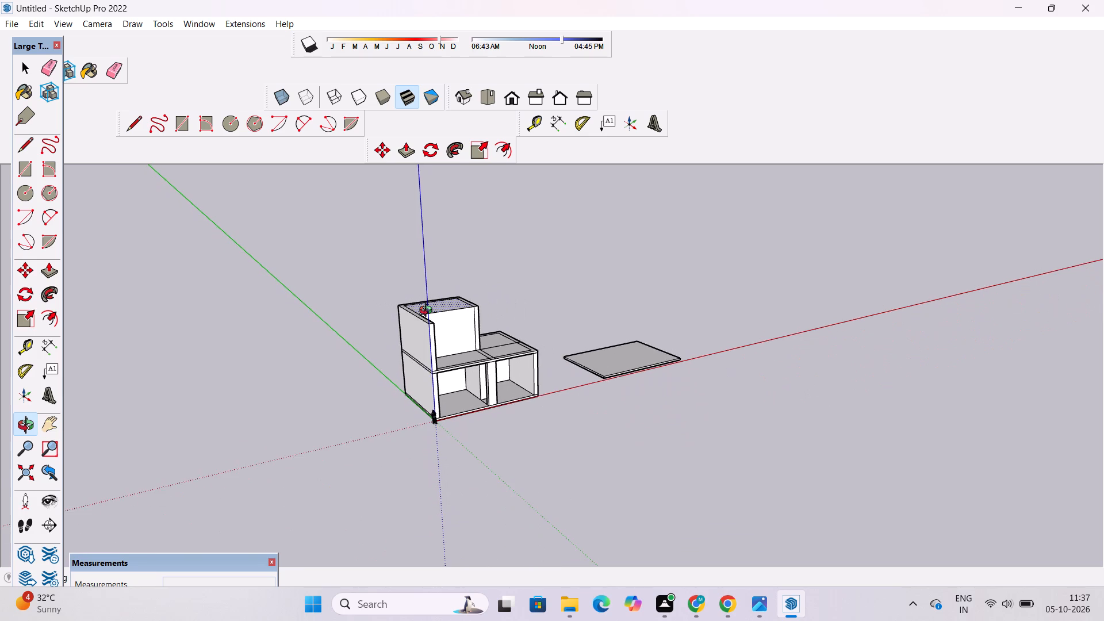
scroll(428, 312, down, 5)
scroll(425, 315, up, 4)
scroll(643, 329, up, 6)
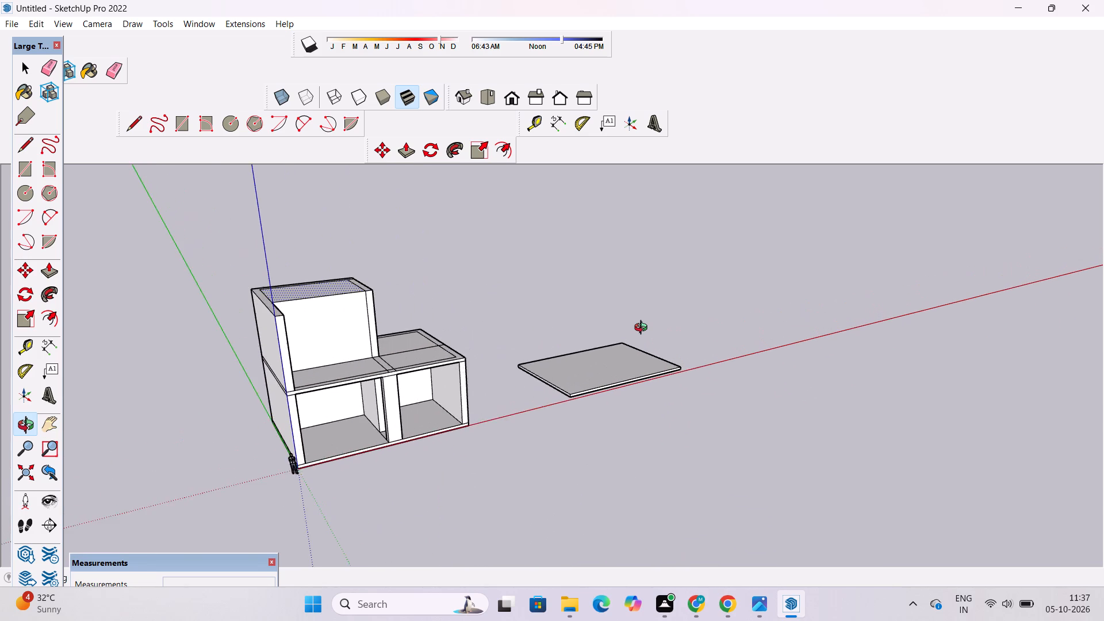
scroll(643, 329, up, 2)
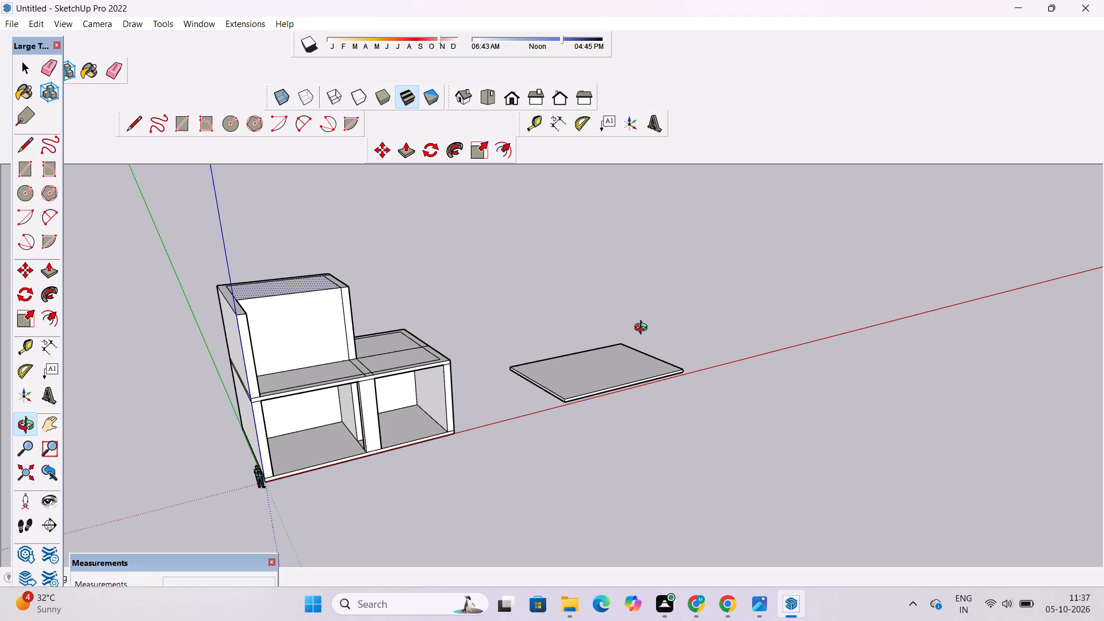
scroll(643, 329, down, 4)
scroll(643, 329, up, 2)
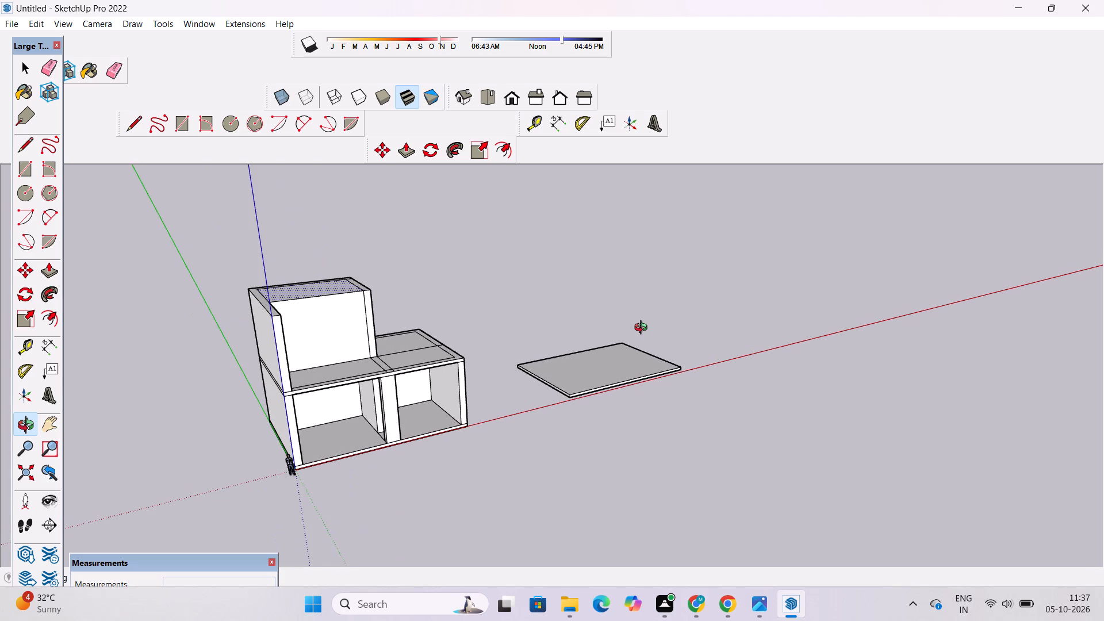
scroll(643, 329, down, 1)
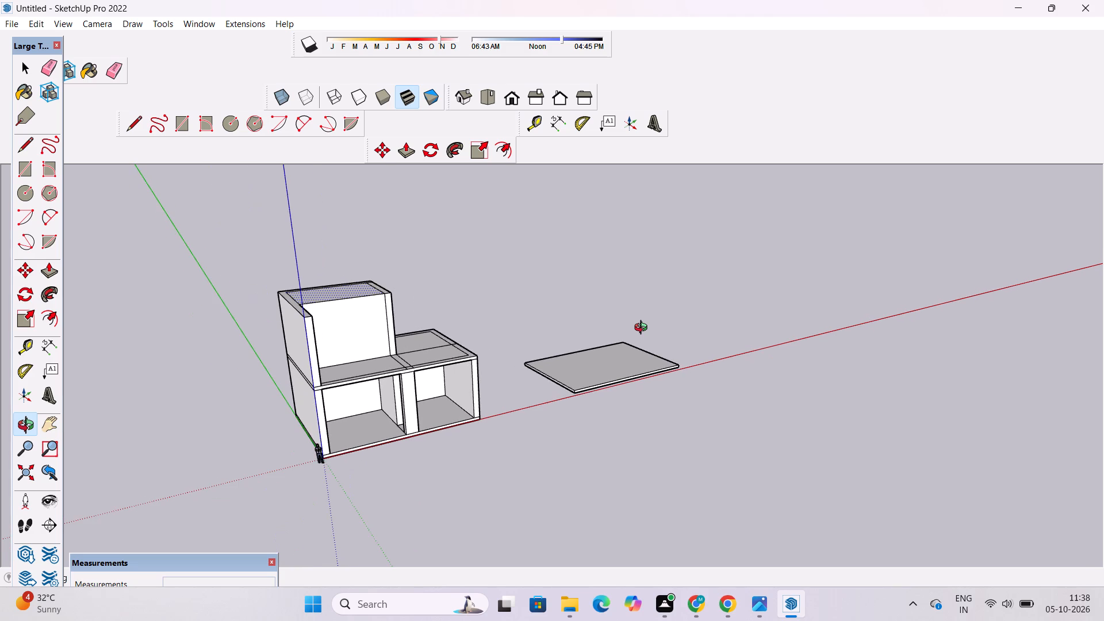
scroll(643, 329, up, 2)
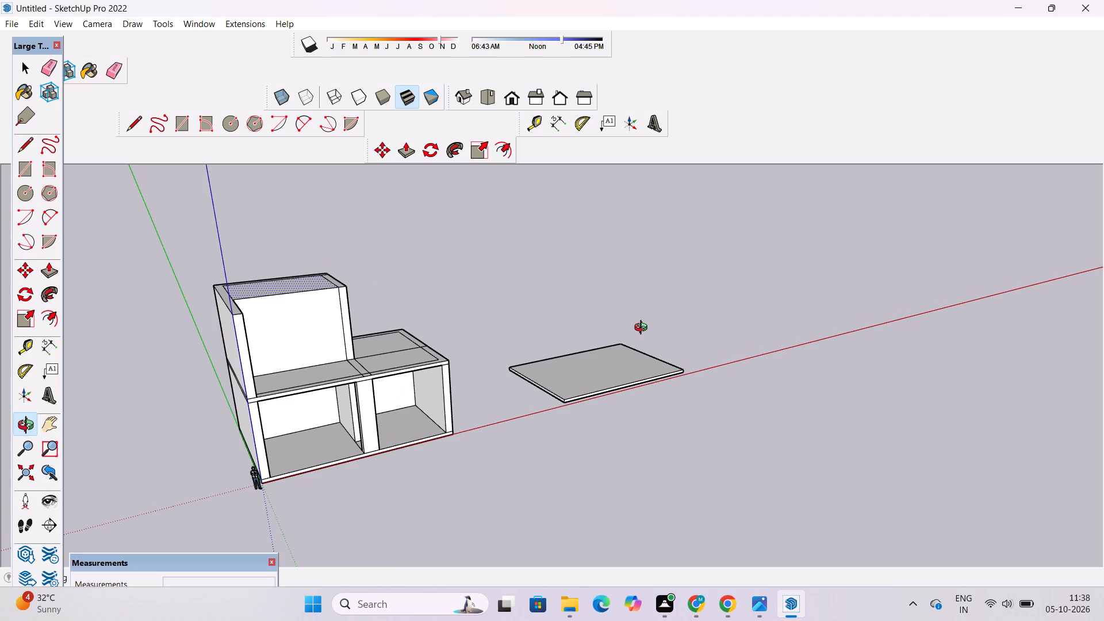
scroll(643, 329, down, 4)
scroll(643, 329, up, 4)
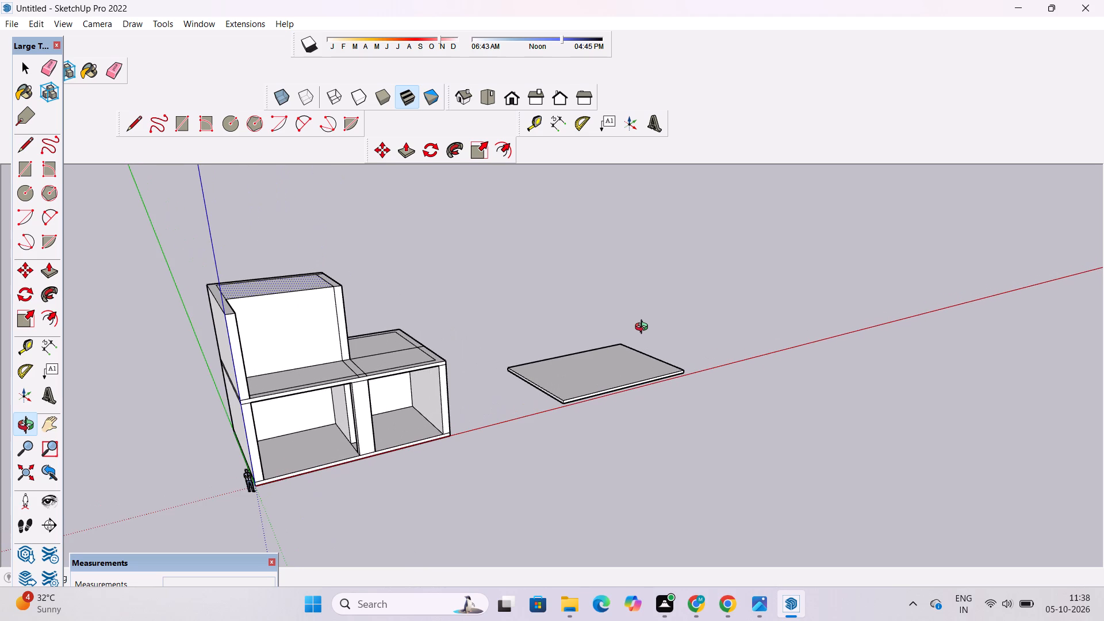
Examine the open upper floor beside and in front of the raised block, including its border strips and partition lines.
drag(646, 335, 540, 379)
shift+drag(401, 396, 596, 429)
scroll(612, 279, up, 4)
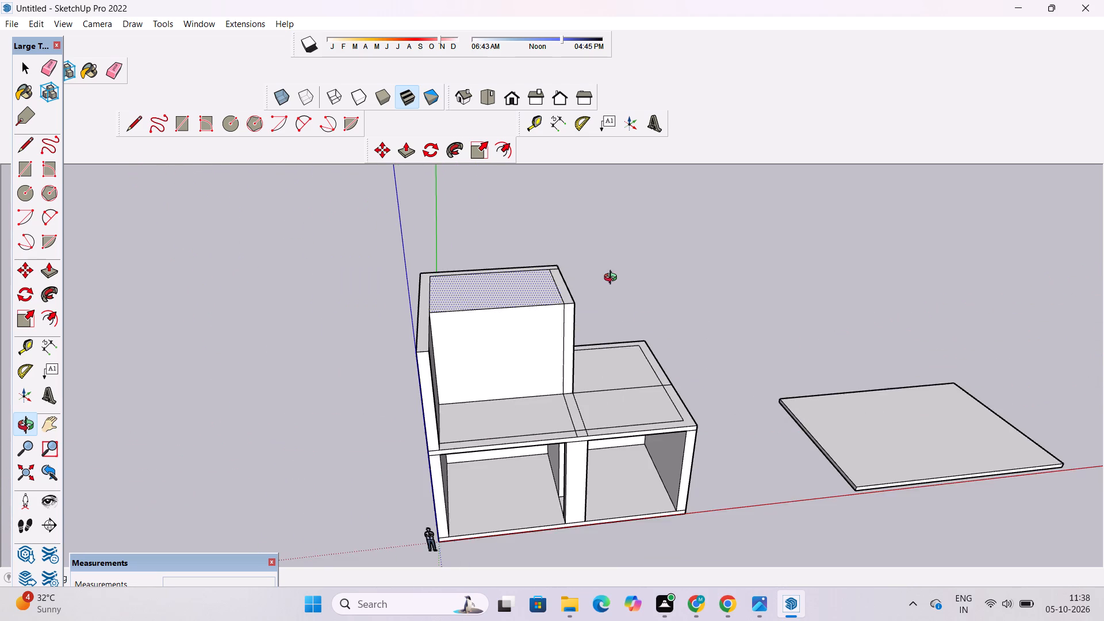
drag(654, 331, 523, 354)
scroll(570, 347, up, 6)
shift+drag(592, 351, 443, 252)
drag(469, 321, 523, 395)
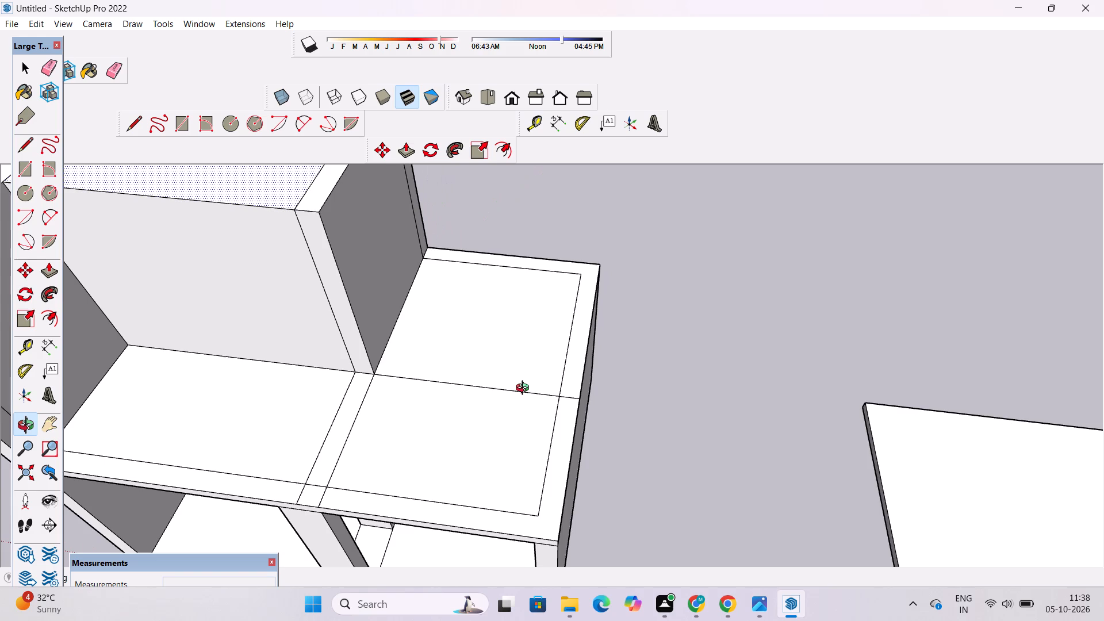
shift+scroll(500, 412, down, 2)
shift+drag(500, 414, 501, 447)
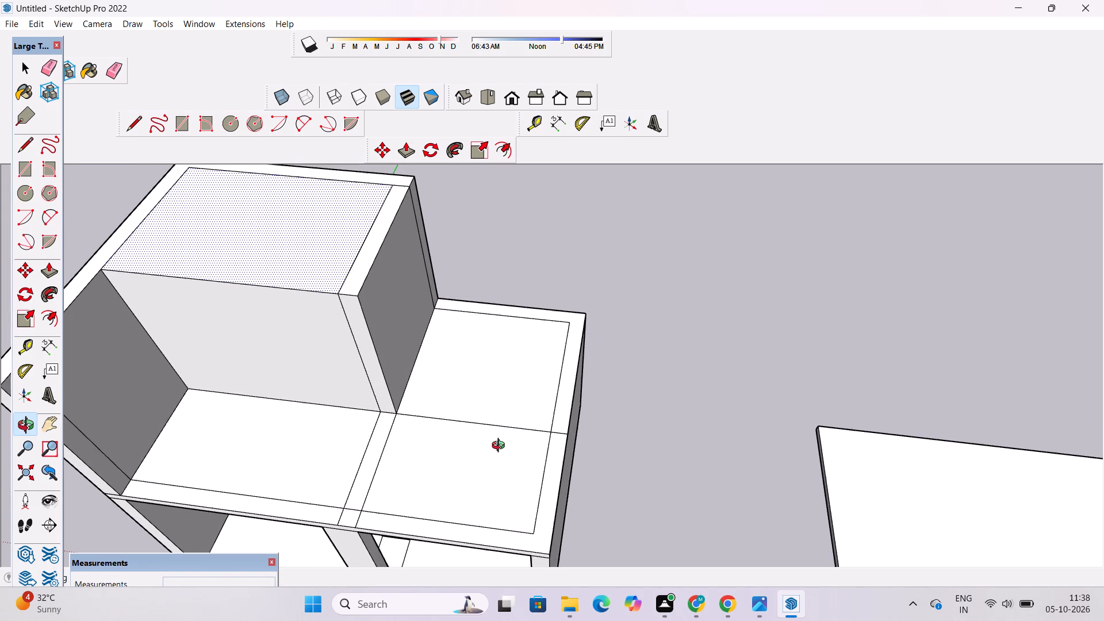
drag(501, 447, 499, 397)
scroll(499, 396, down, 1)
shift+drag(499, 396, 512, 439)
drag(511, 440, 519, 418)
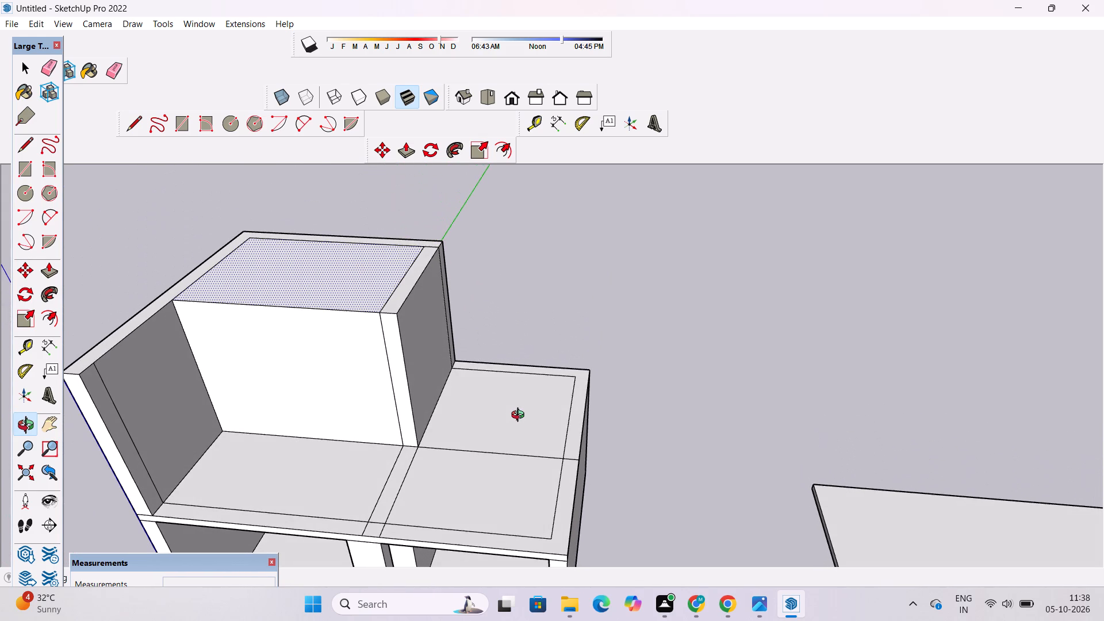
Examine the open upper floor beside the raised rear block, including its border strips and crossing partition lines.
shift+drag(520, 416, 522, 427)
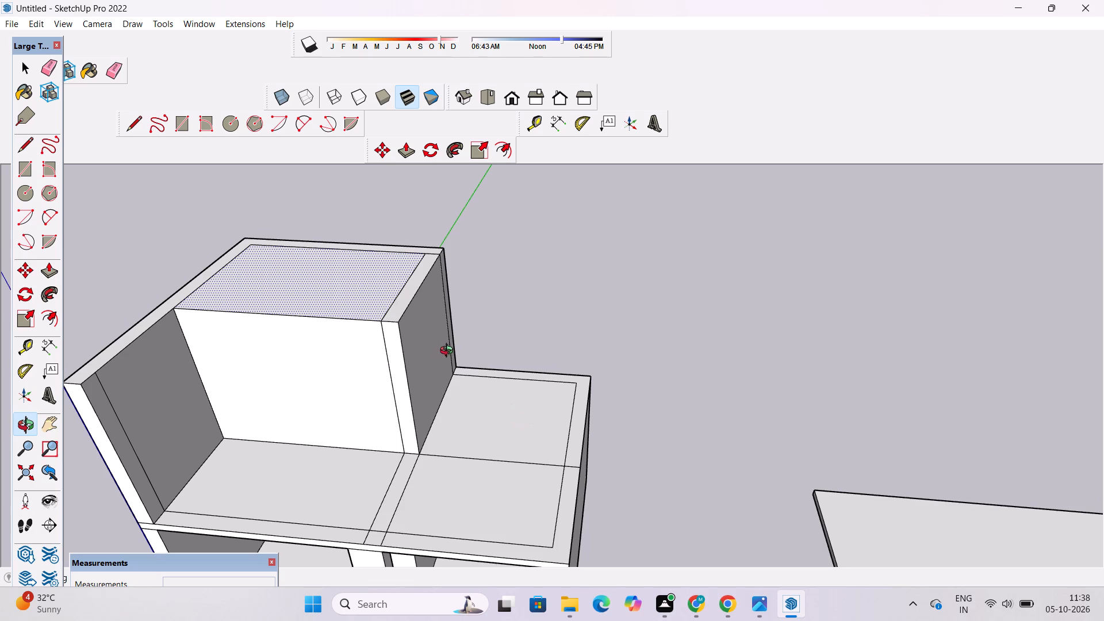
scroll(450, 352, down, 3)
shift+drag(447, 355, 489, 356)
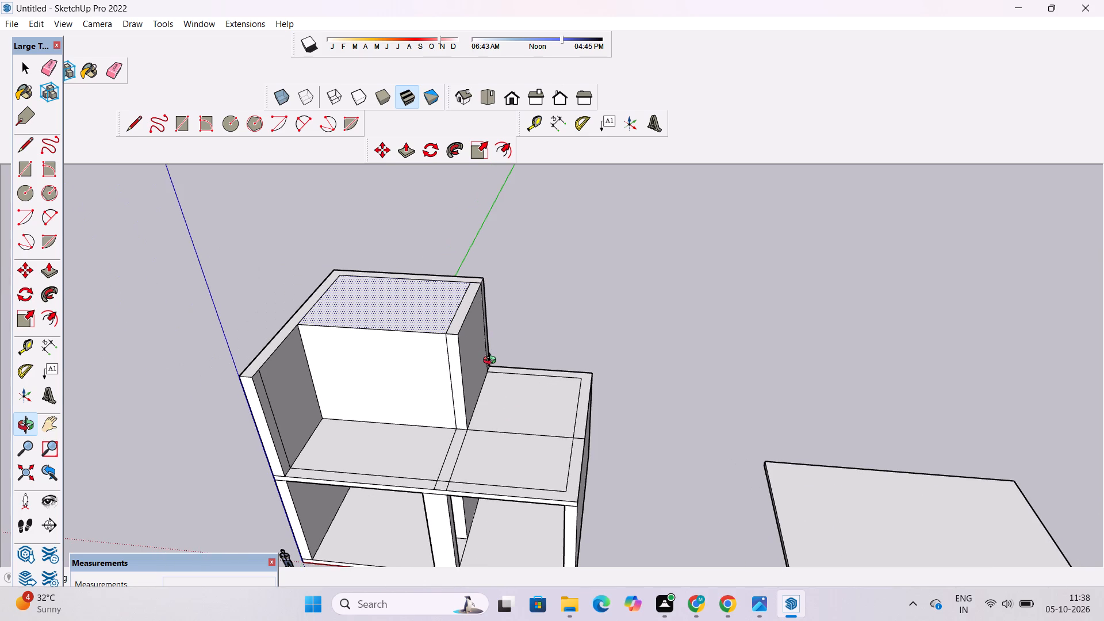
scroll(493, 361, down, 3)
drag(471, 409, 586, 436)
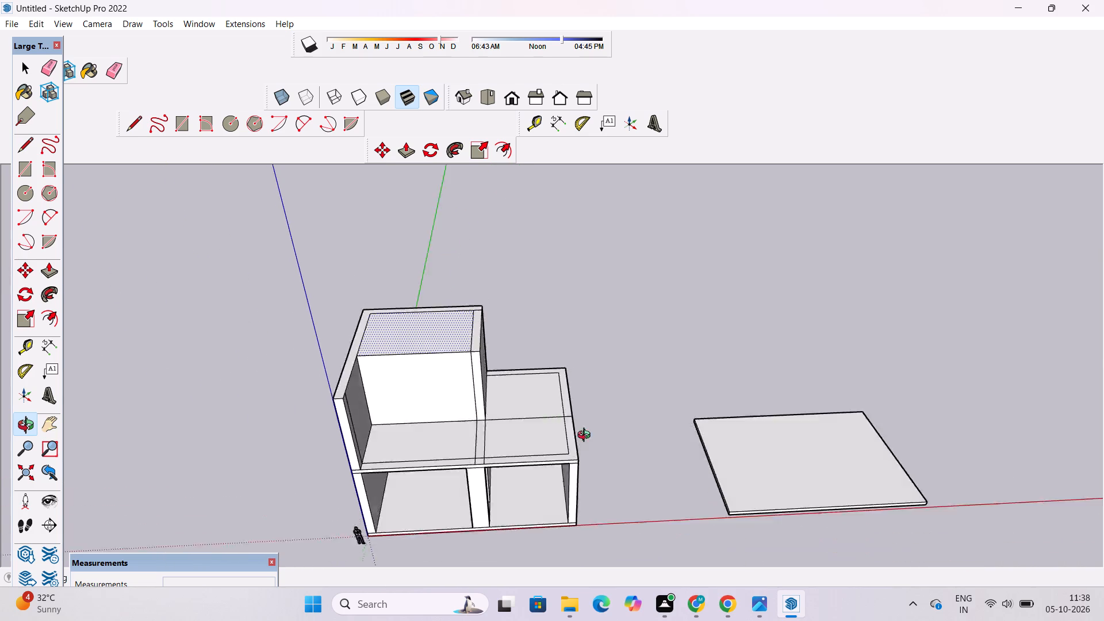
drag(586, 436, 590, 441)
scroll(578, 403, up, 3)
drag(645, 407, 540, 436)
scroll(538, 417, up, 2)
shift+drag(549, 406, 550, 423)
scroll(550, 423, up, 3)
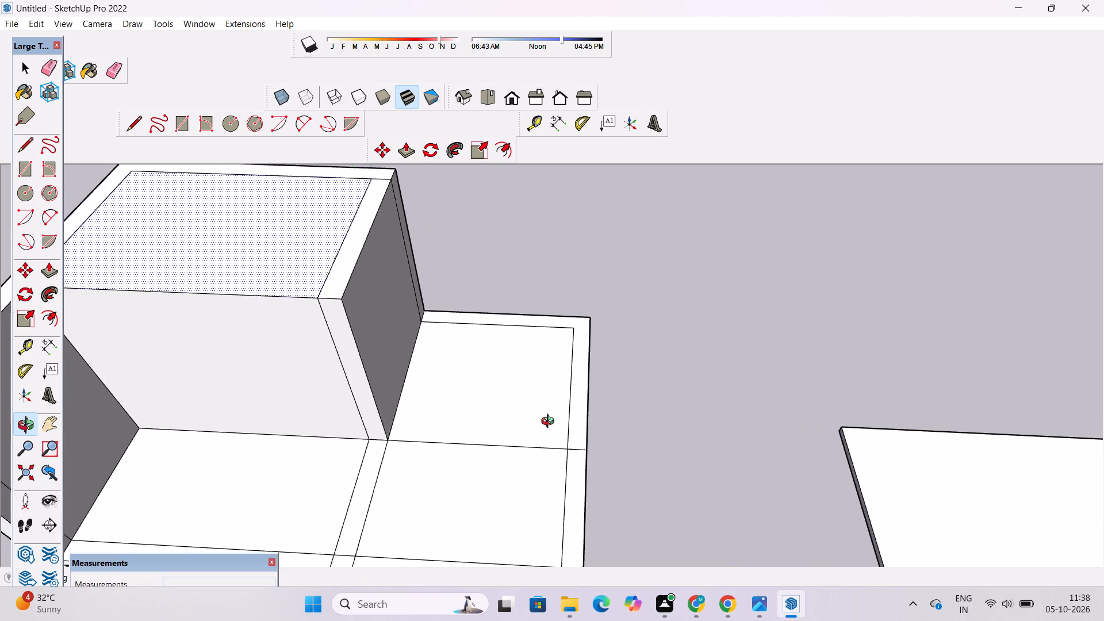
scroll(550, 423, up, 2)
scroll(550, 413, down, 4)
shift+drag(596, 371, 596, 396)
scroll(586, 410, down, 3)
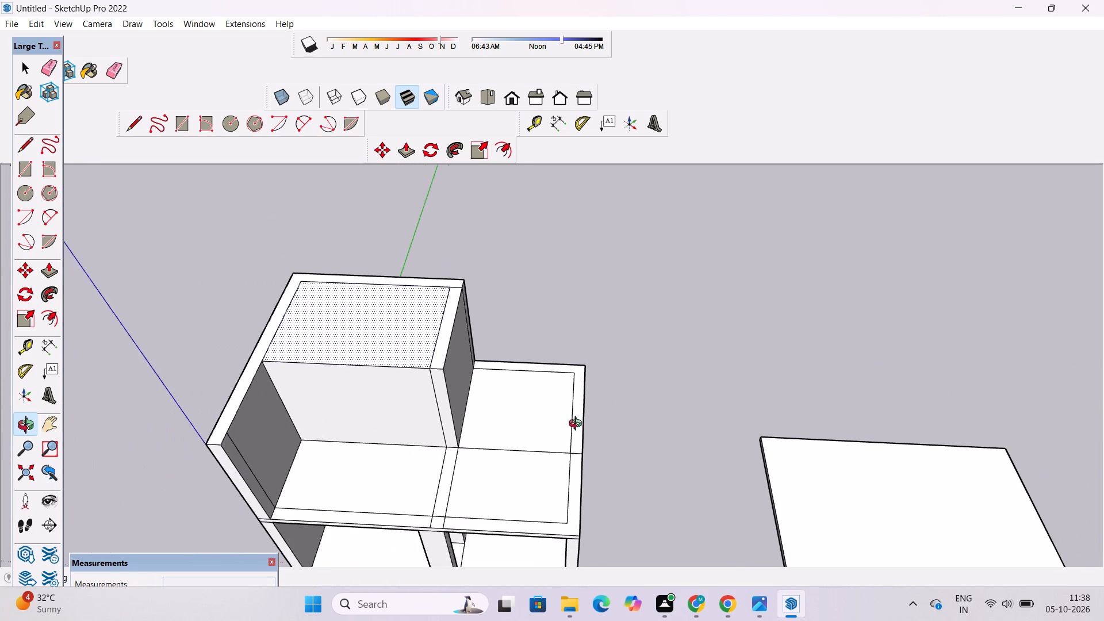
scroll(578, 425, down, 1)
shift+drag(560, 454, 570, 401)
scroll(572, 396, up, 9)
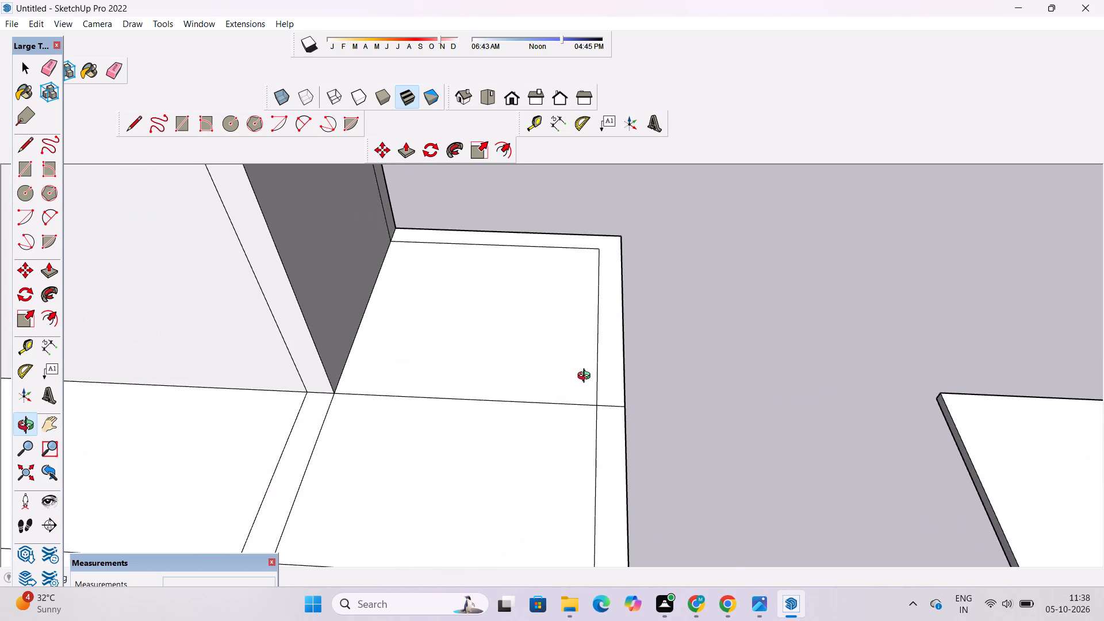
drag(586, 377, 586, 397)
drag(589, 391, 586, 401)
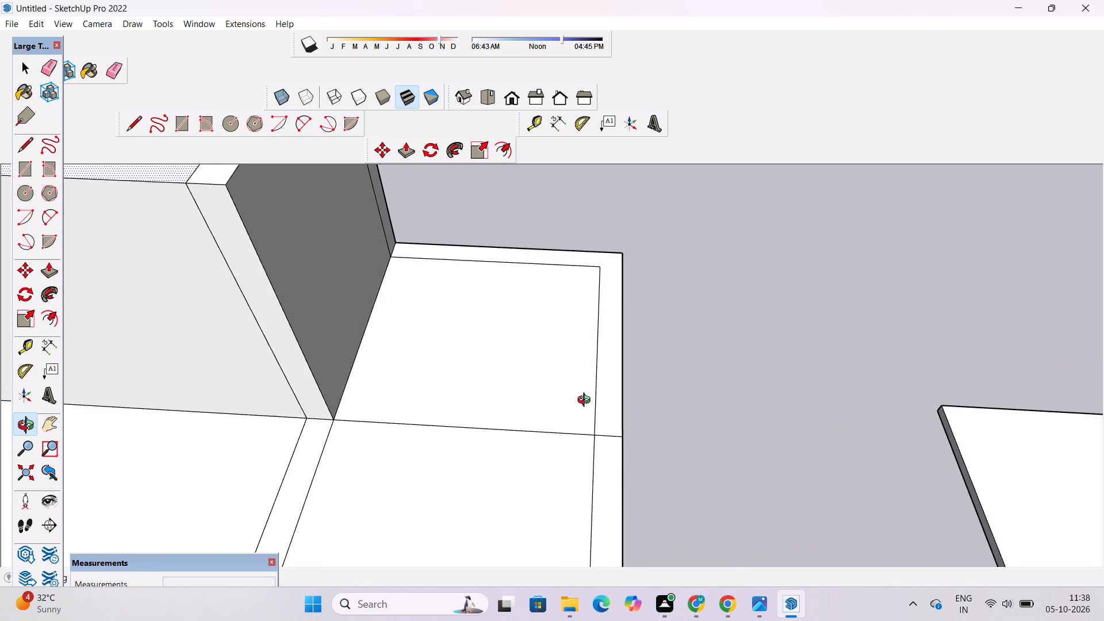
scroll(586, 396, down, 6)
drag(489, 460, 503, 412)
shift+drag(550, 380, 555, 444)
Examine the raised block and open upper floor from the end wall, rear and front sides.
drag(668, 372, 382, 445)
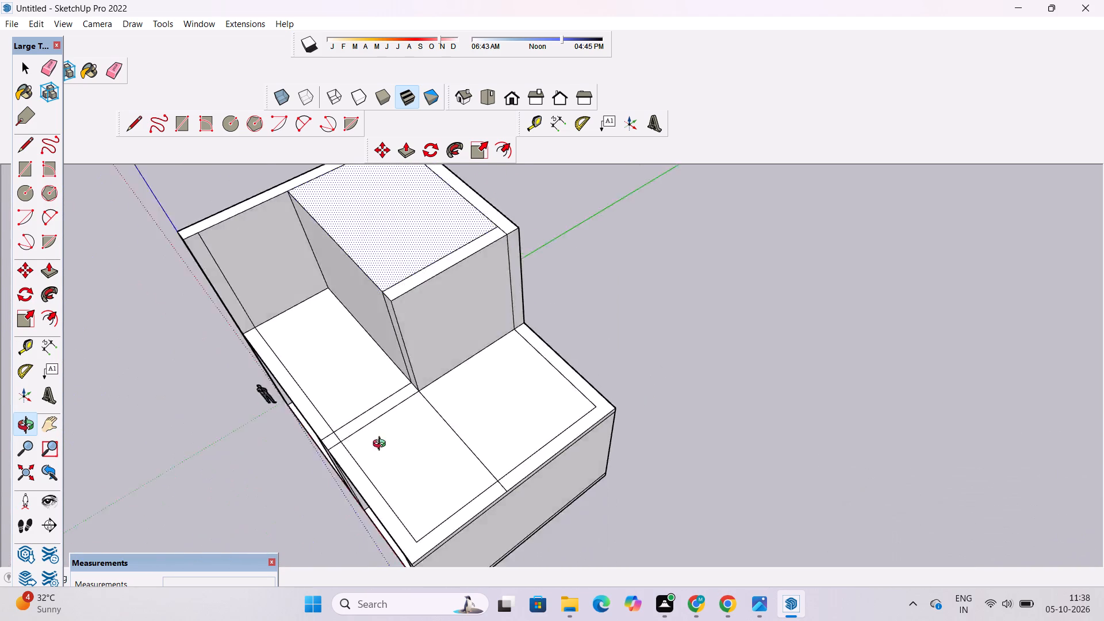
drag(382, 445, 362, 445)
scroll(513, 390, up, 4)
drag(639, 379, 358, 398)
drag(338, 402, 379, 409)
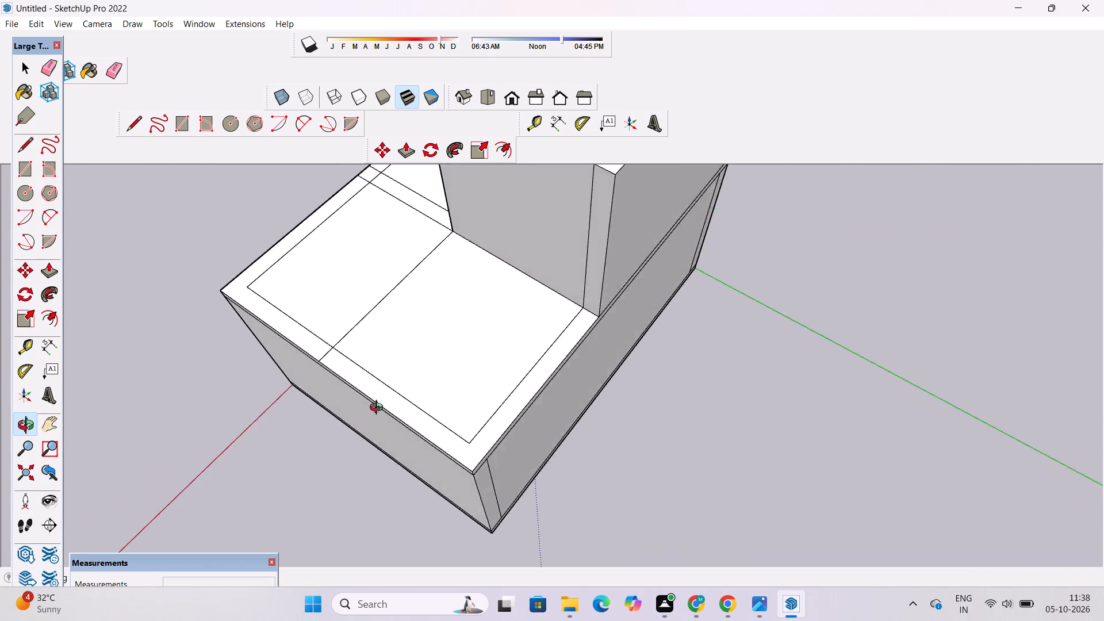
drag(379, 409, 712, 360)
drag(336, 425, 677, 435)
scroll(577, 419, down, 2)
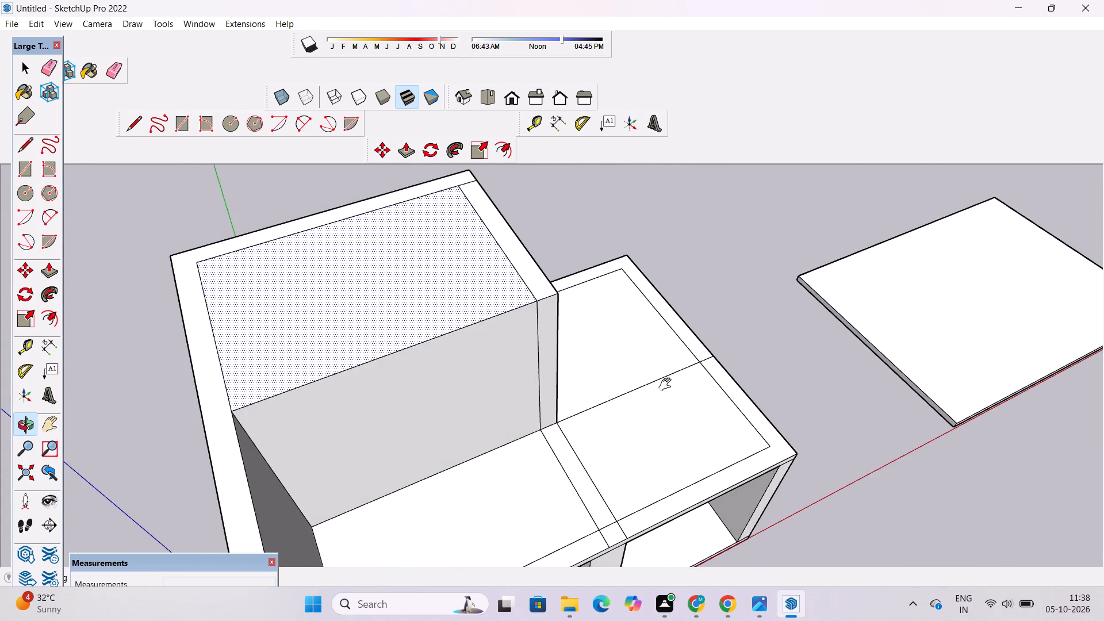
shift+drag(672, 384, 515, 468)
drag(508, 497, 468, 446)
drag(611, 413, 417, 462)
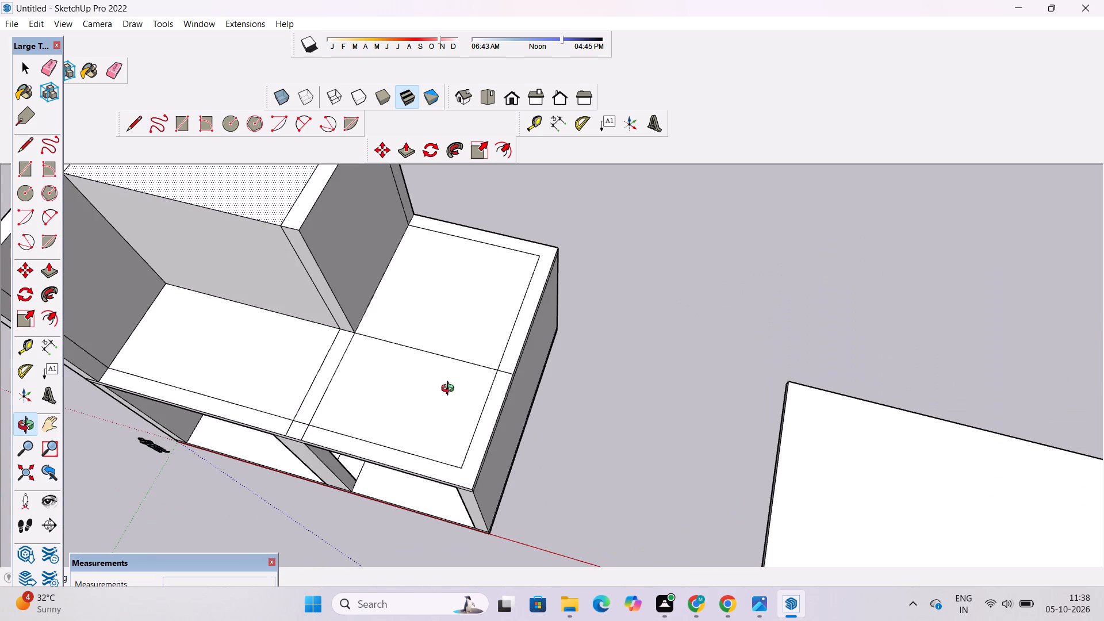
scroll(450, 390, up, 3)
shift+drag(450, 390, 522, 447)
scroll(519, 438, down, 3)
scroll(419, 471, up, 2)
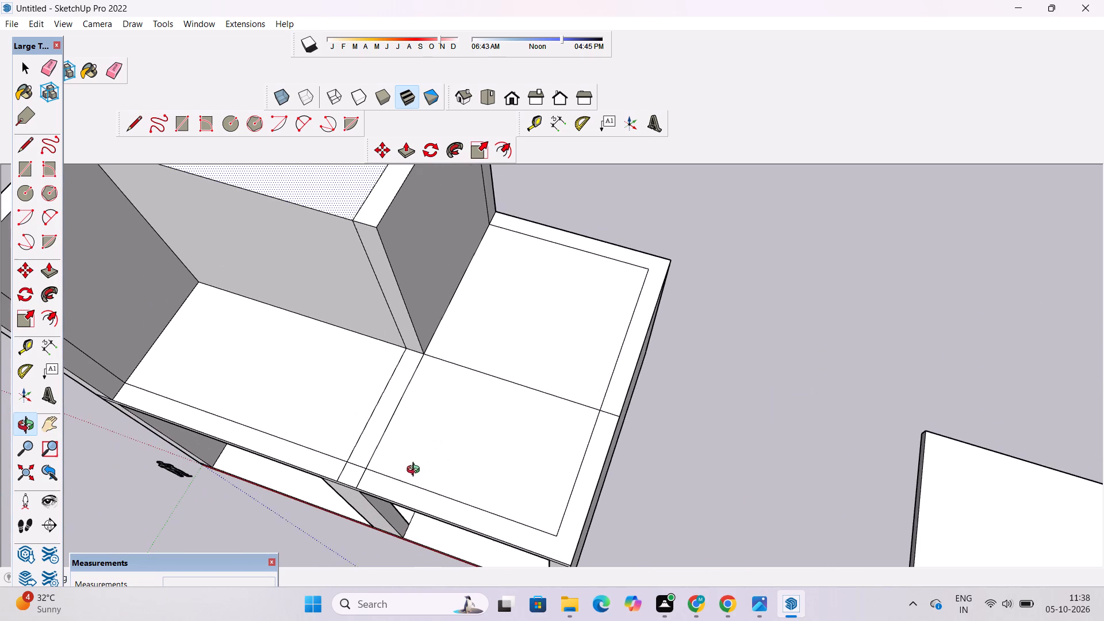
drag(338, 464, 471, 357)
scroll(476, 359, down, 9)
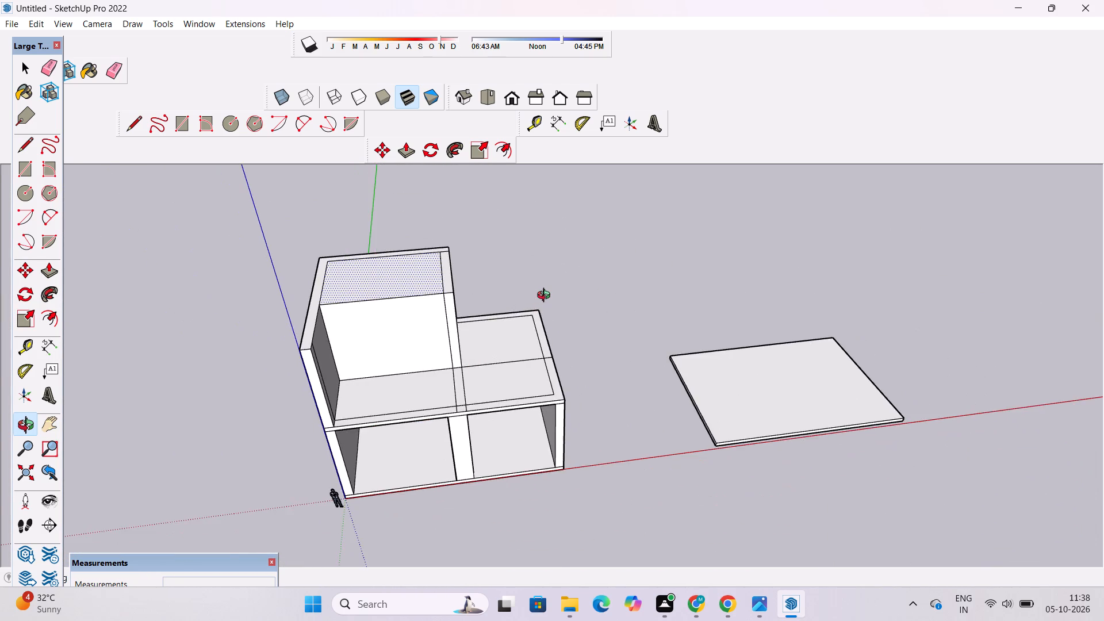
scroll(546, 297, up, 5)
drag(546, 312, 156, 413)
drag(607, 420, 473, 360)
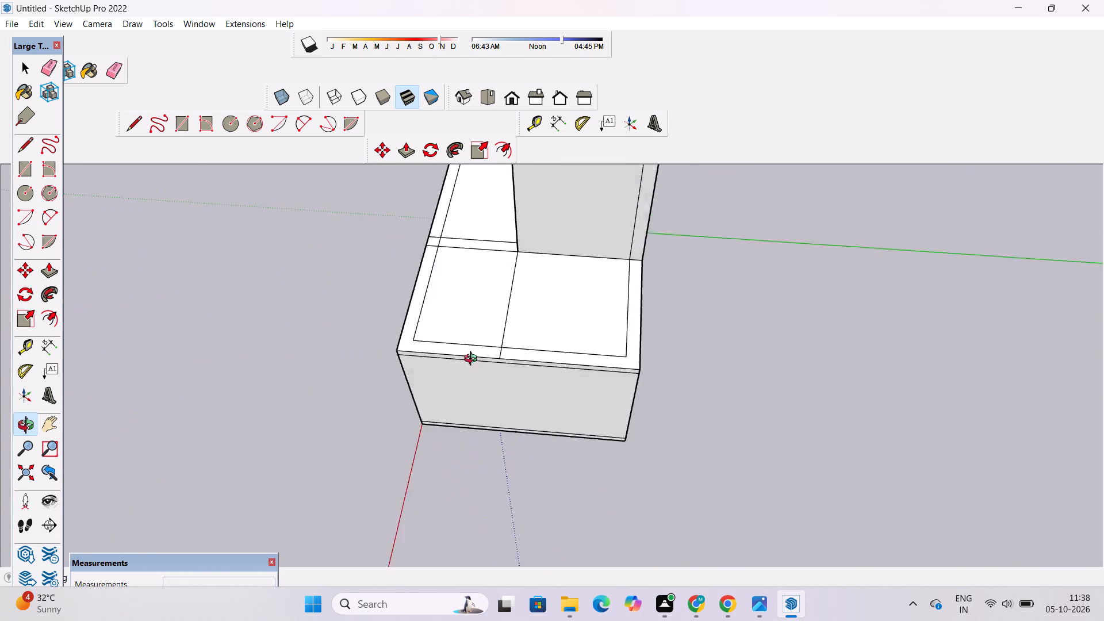
drag(473, 360, 429, 273)
shift+drag(429, 277, 448, 341)
drag(393, 355, 941, 455)
Examine the open floor areas from above and from the front, comparing them with the raised rear block.
scroll(592, 398, down, 3)
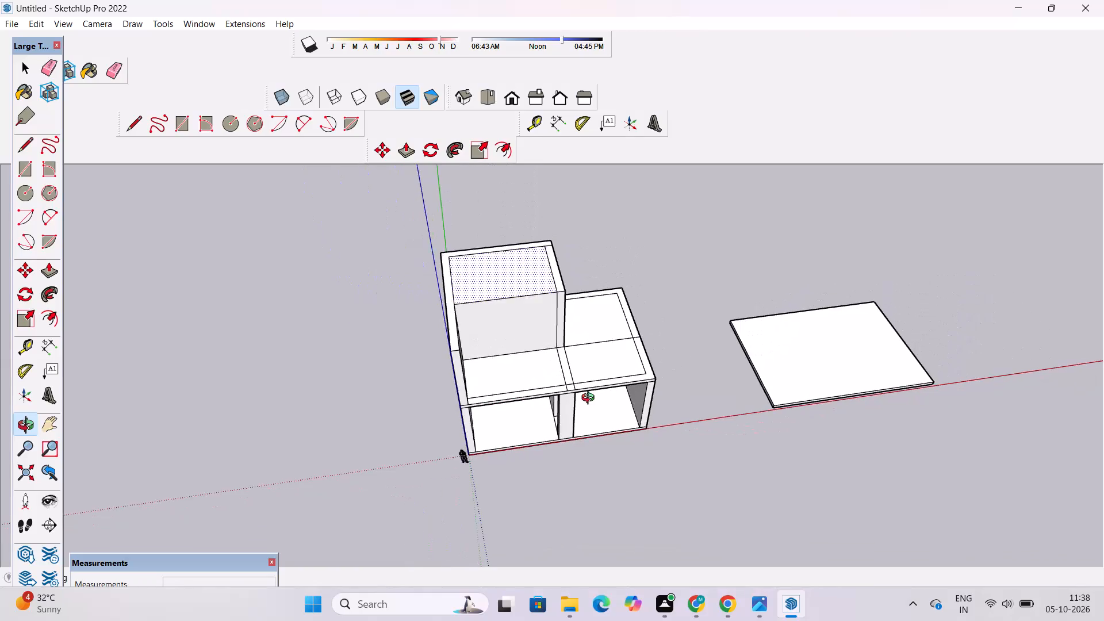
scroll(591, 399, down, 2)
scroll(631, 344, up, 6)
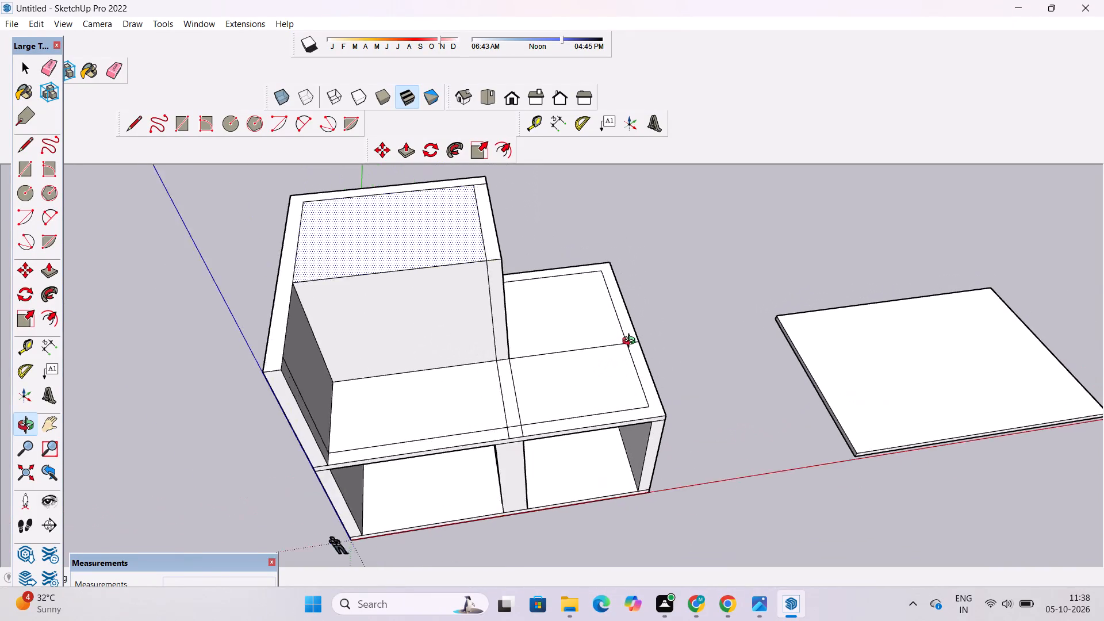
scroll(631, 342, up, 3)
scroll(631, 342, down, 4)
shift+drag(642, 343, 638, 366)
drag(684, 343, 528, 397)
scroll(551, 352, up, 5)
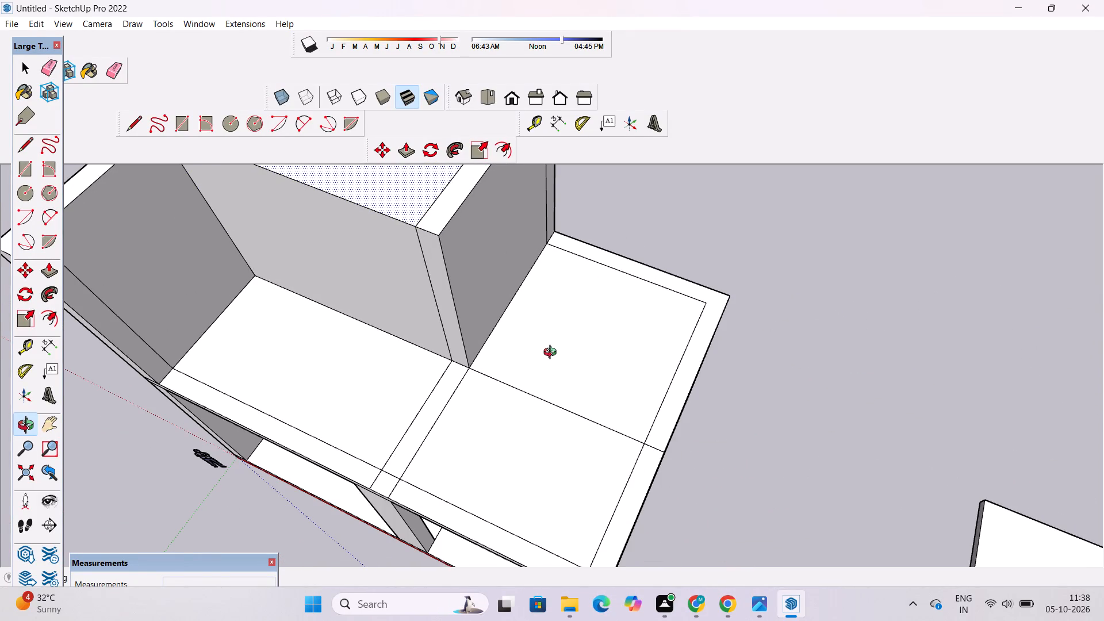
scroll(553, 354, down, 4)
scroll(553, 354, up, 1)
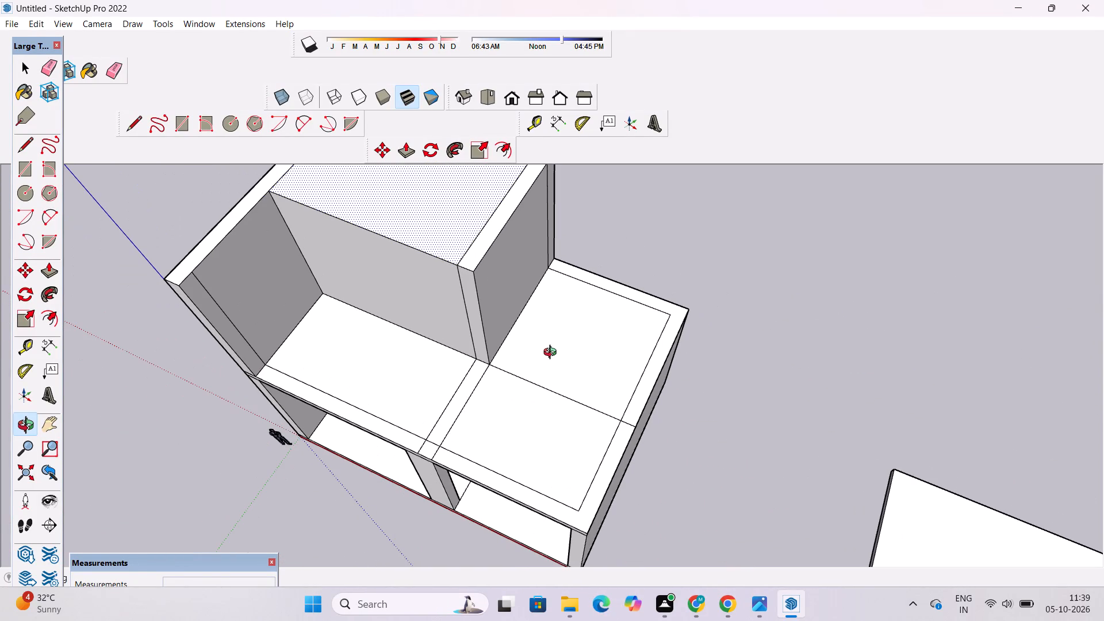
scroll(553, 354, down, 3)
drag(600, 343, 596, 415)
scroll(593, 402, up, 3)
shift+drag(549, 390, 516, 378)
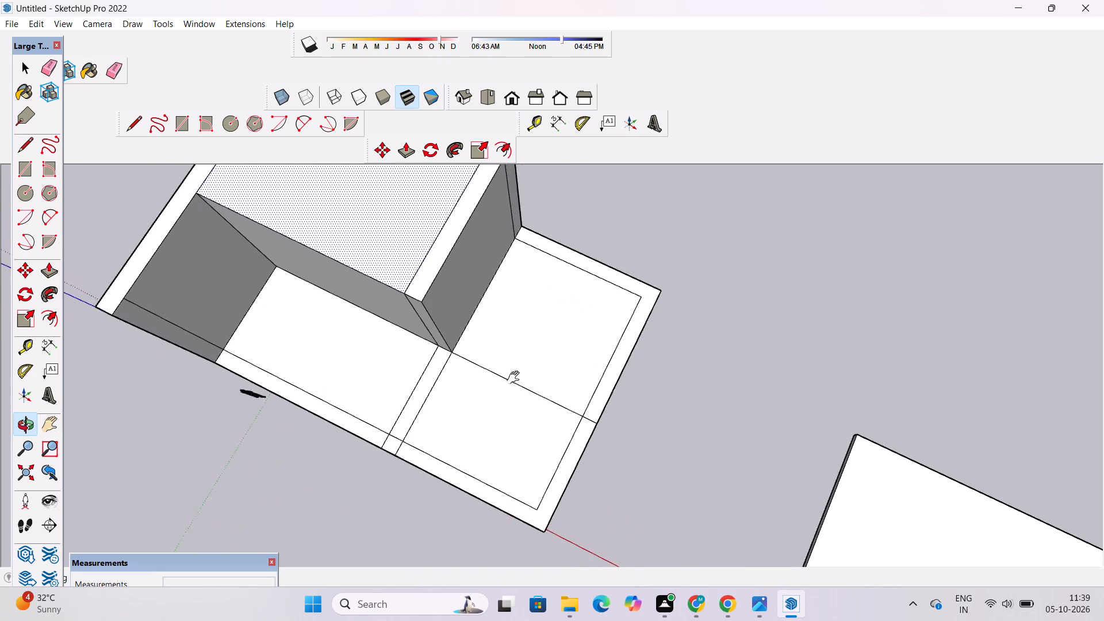
shift+drag(516, 378, 424, 354)
drag(370, 362, 500, 269)
shift+drag(465, 328, 530, 328)
drag(478, 394, 461, 309)
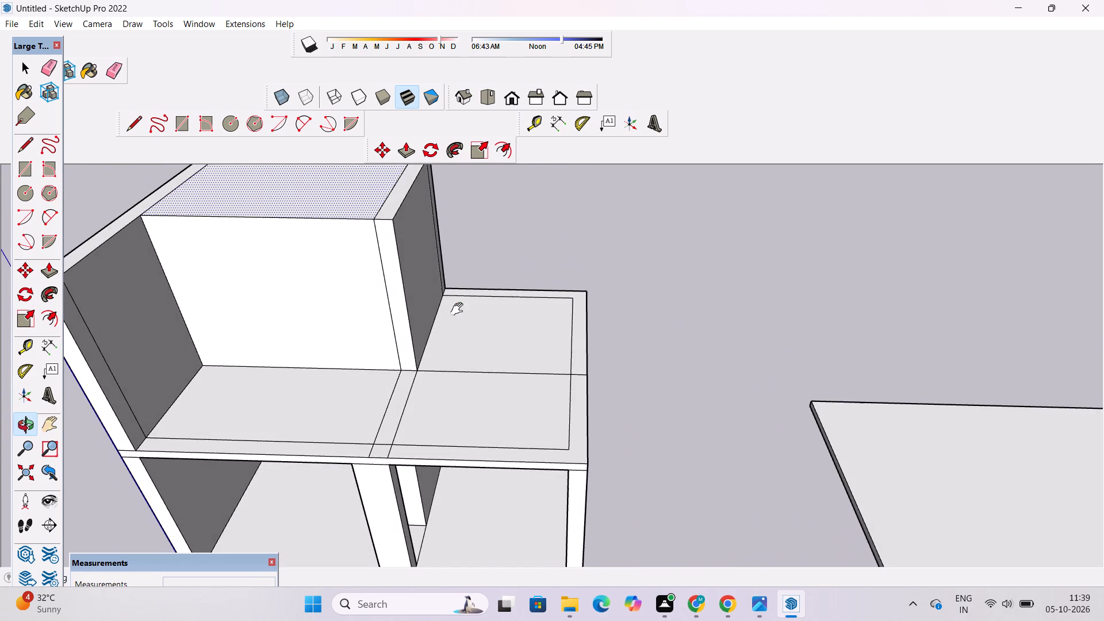
shift+drag(457, 343, 455, 393)
scroll(454, 392, down, 5)
drag(454, 401, 457, 338)
shift+drag(467, 328, 473, 374)
Examine the whole two-level block and the separate slab beside it from the front and above.
scroll(473, 374, up, 3)
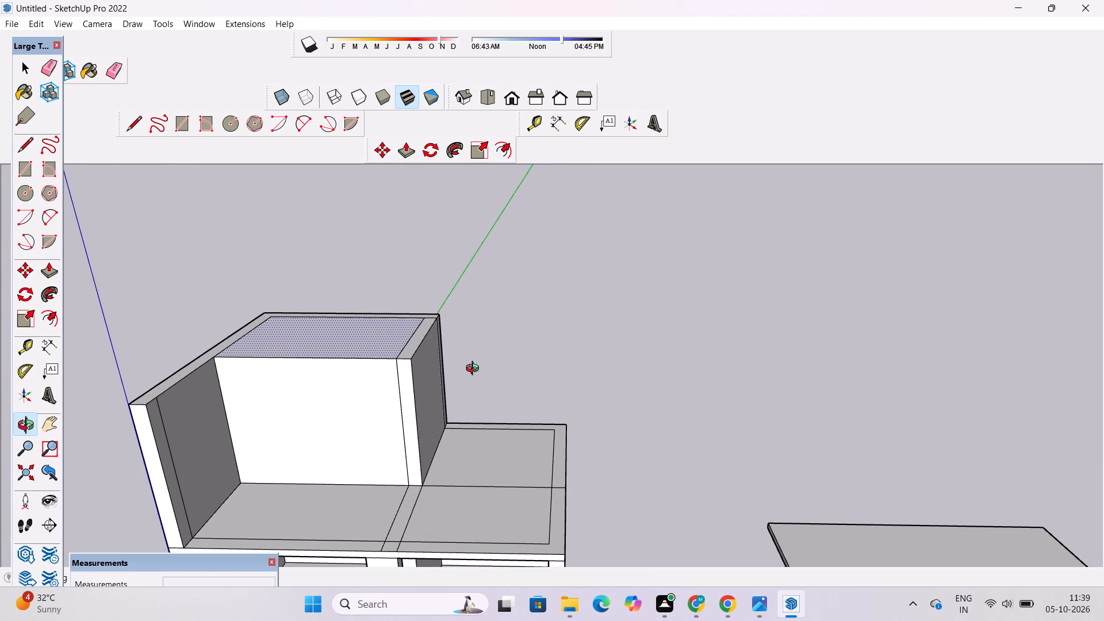
scroll(475, 370, down, 5)
scroll(443, 442, up, 4)
drag(359, 481, 402, 319)
drag(403, 324, 390, 467)
scroll(385, 420, down, 4)
scroll(416, 406, up, 3)
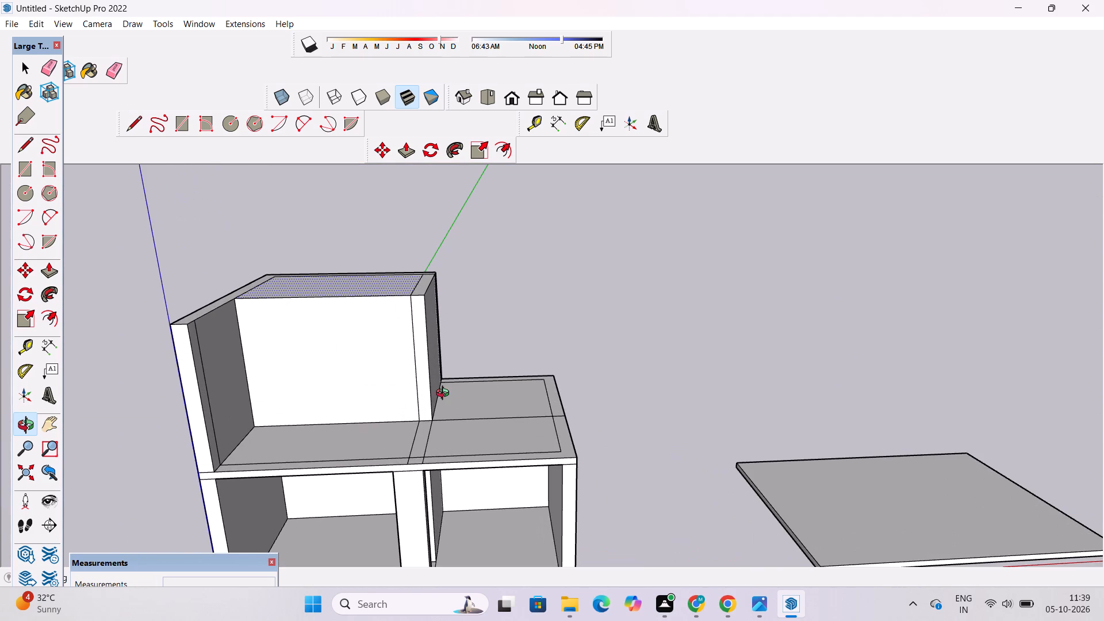
drag(445, 394, 399, 494)
scroll(399, 477, down, 5)
shift+drag(459, 402, 400, 442)
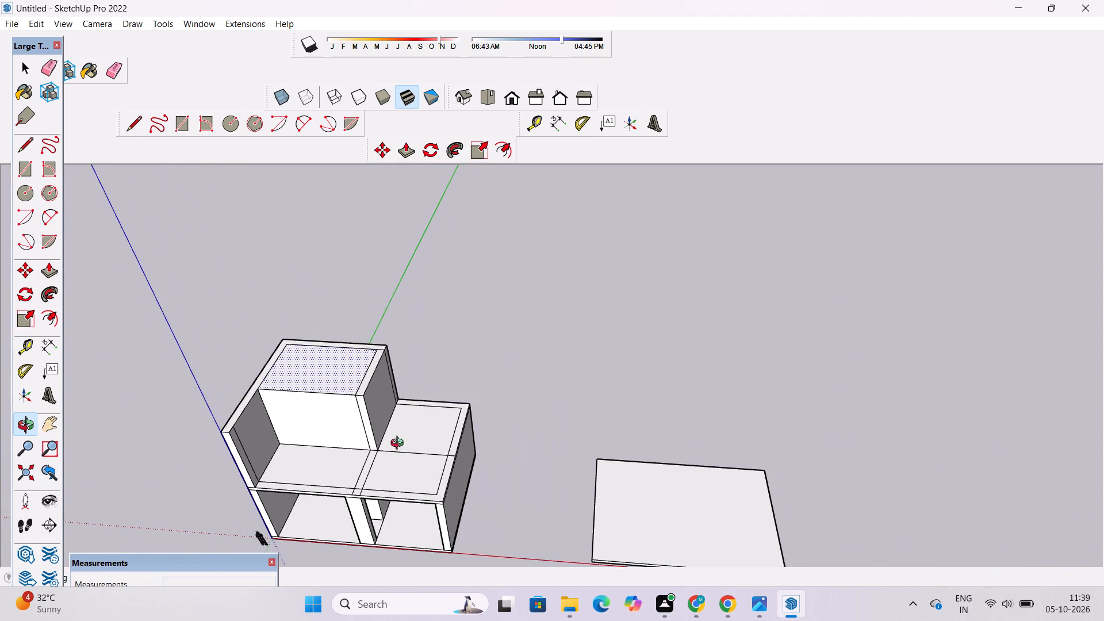
shift+drag(400, 444, 402, 381)
shift+drag(405, 392, 430, 496)
scroll(430, 471, up, 2)
shift+drag(393, 470, 457, 464)
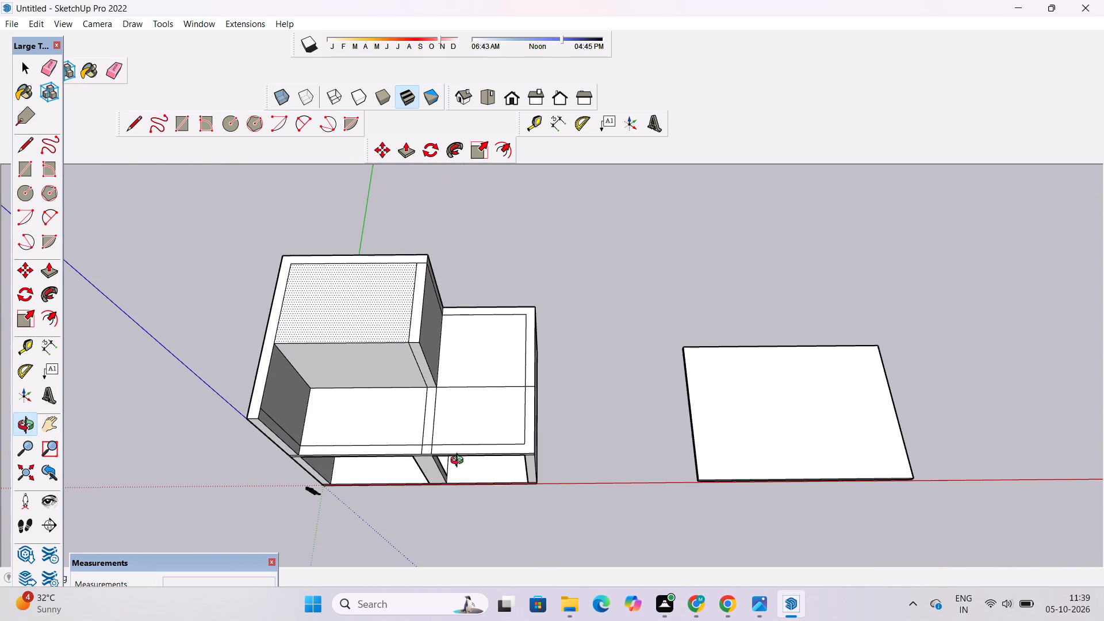
scroll(442, 446, down, 1)
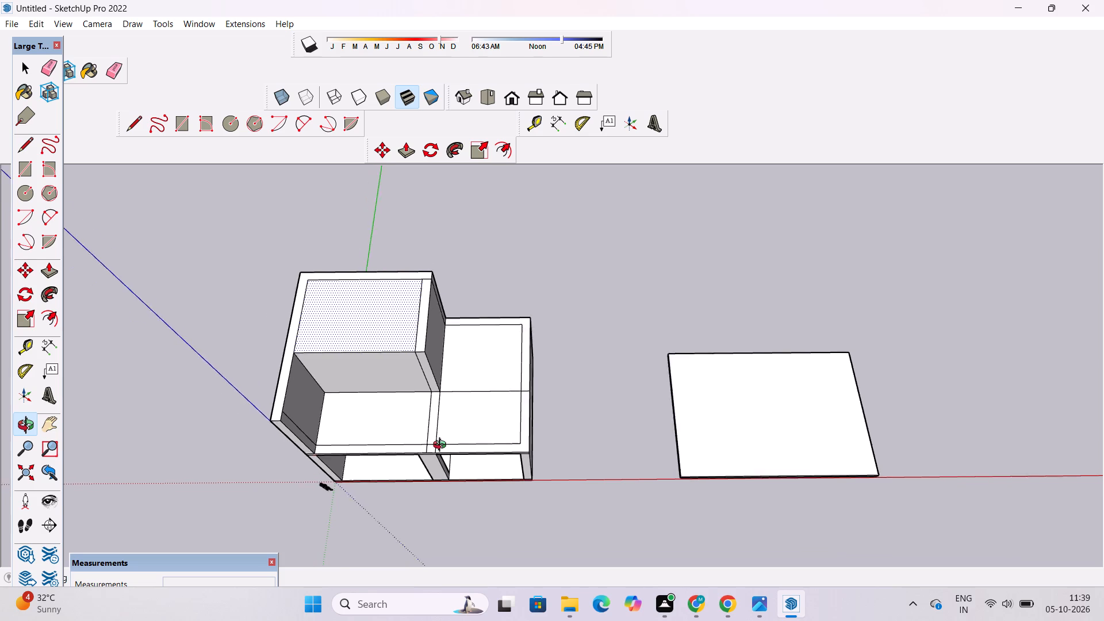
scroll(442, 446, down, 2)
scroll(439, 451, up, 3)
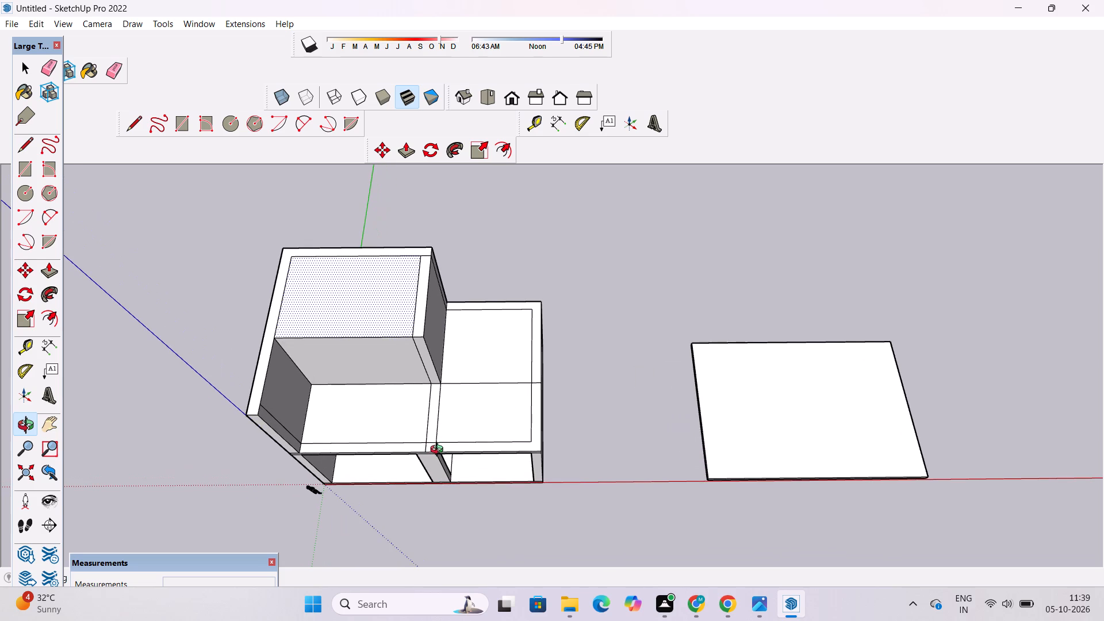
scroll(439, 451, down, 3)
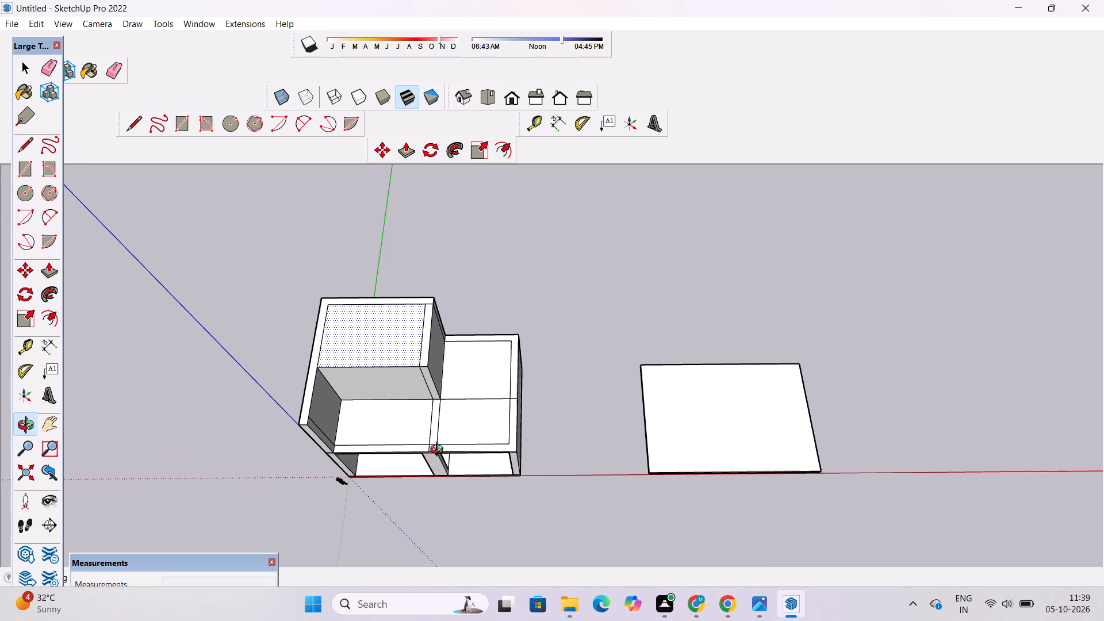
scroll(439, 451, up, 3)
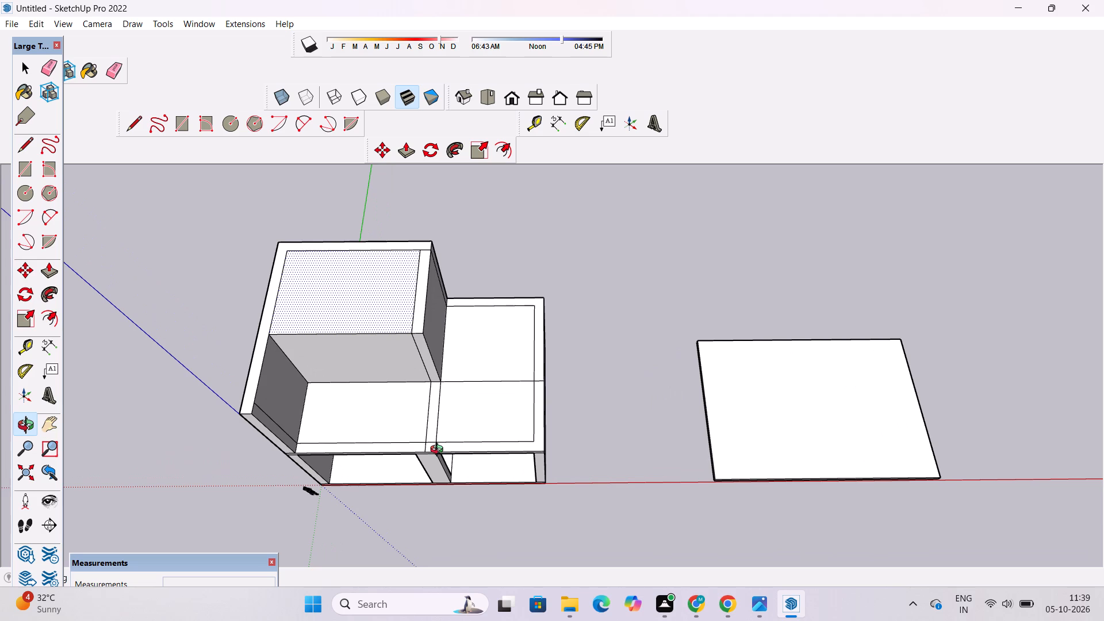
shift+drag(439, 454, 442, 485)
drag(442, 488, 444, 327)
drag(449, 418, 447, 375)
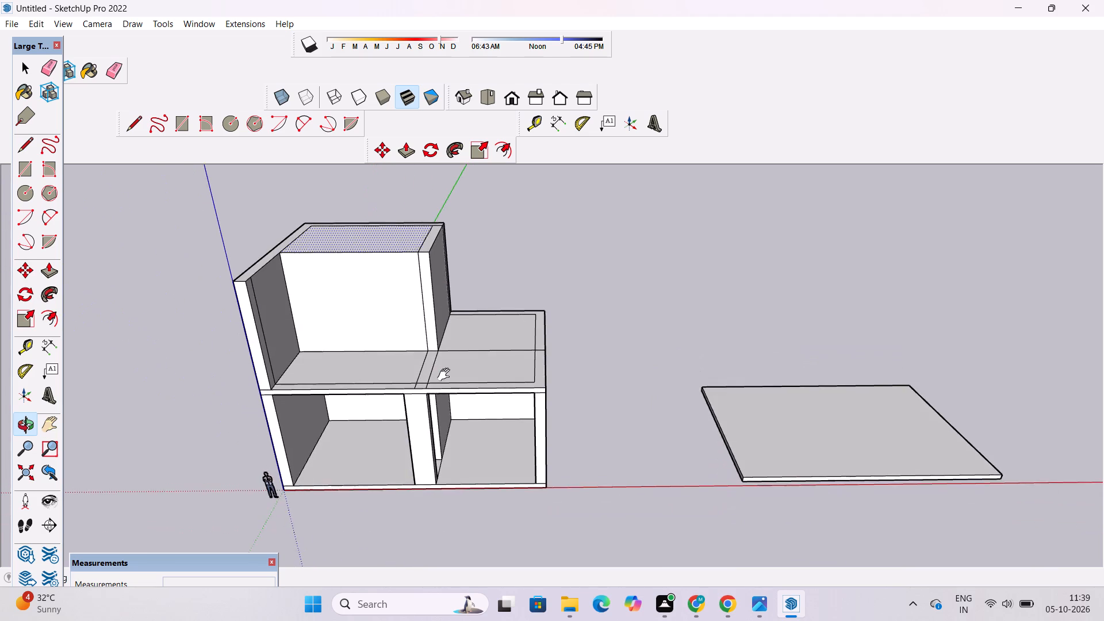
shift+drag(446, 375, 418, 420)
shift+scroll(418, 420, down, 6)
shift+scroll(418, 420, up, 5)
shift+drag(424, 418, 405, 432)
Copy the separate slab onto the top of the raised block, matching its lower corner to the block's outer rear corner.
key(space)
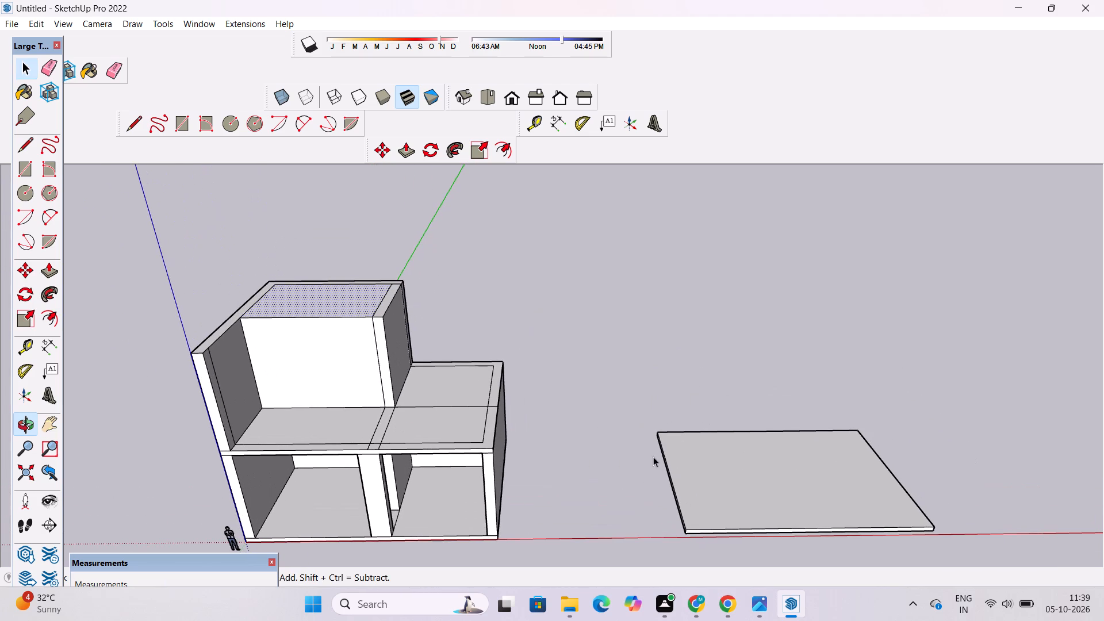
click(677, 473)
scroll(662, 464, up, 1)
key(o)
scroll(558, 458, up, 3)
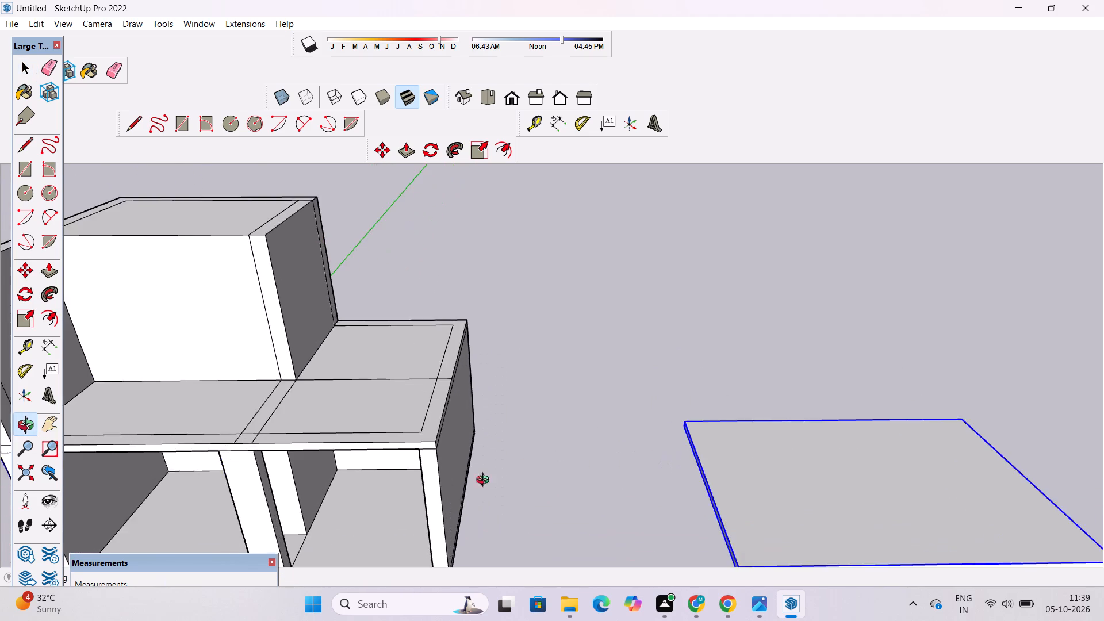
drag(485, 481, 654, 383)
scroll(657, 384, down, 4)
shift+drag(619, 451, 648, 373)
drag(649, 388, 651, 527)
scroll(681, 233, up, 4)
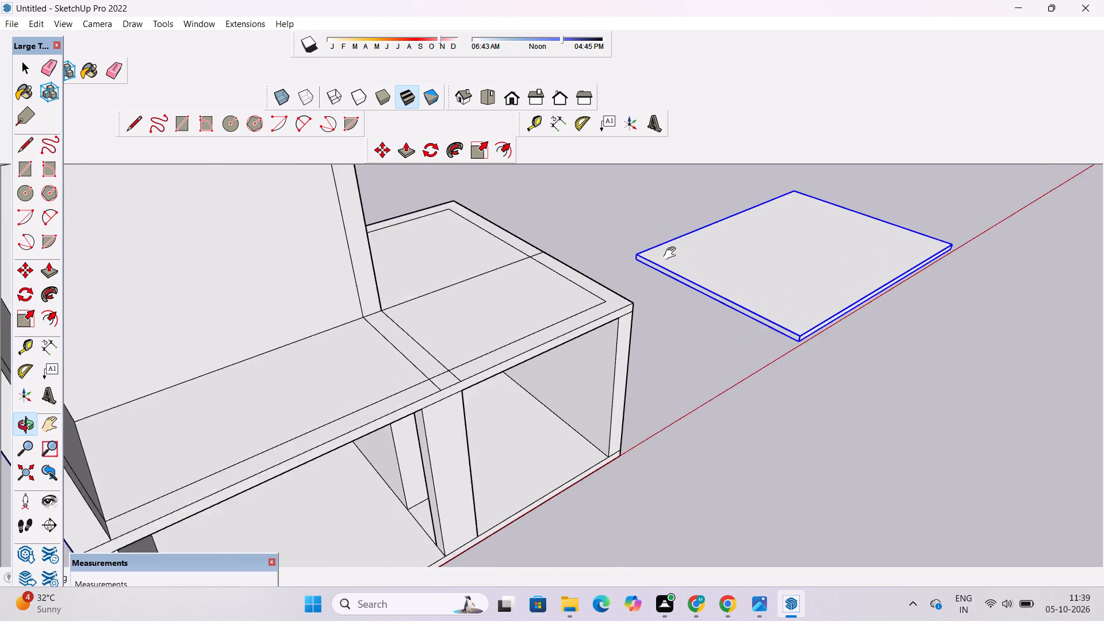
shift+drag(672, 258, 688, 369)
shift+scroll(649, 401, up, 8)
key(m)
scroll(643, 359, up, 4)
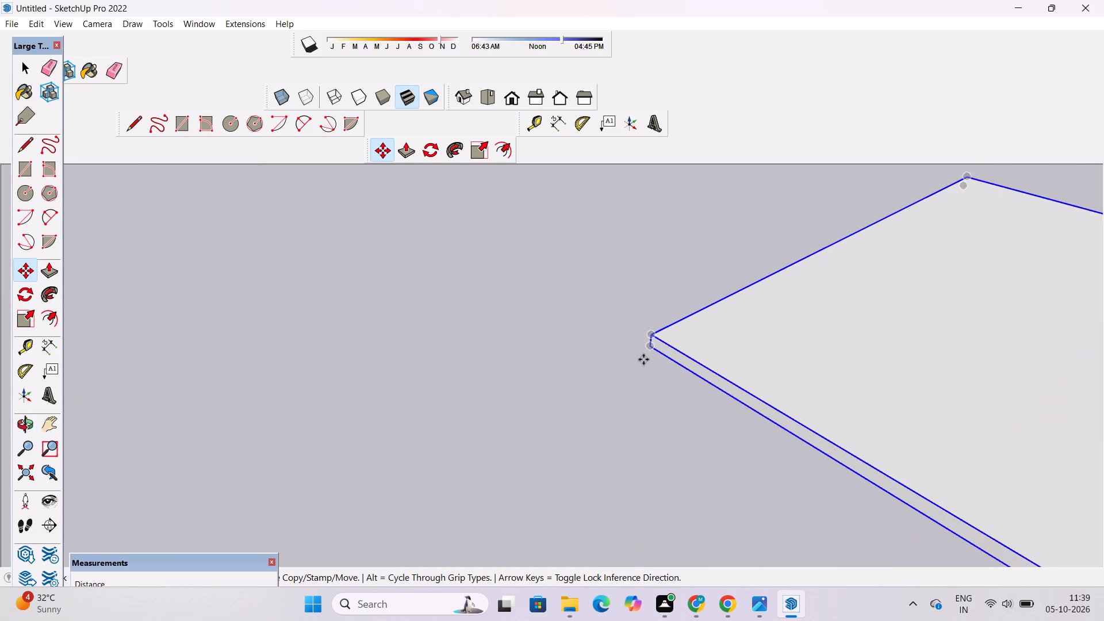
click(648, 345)
scroll(696, 350, down, 15)
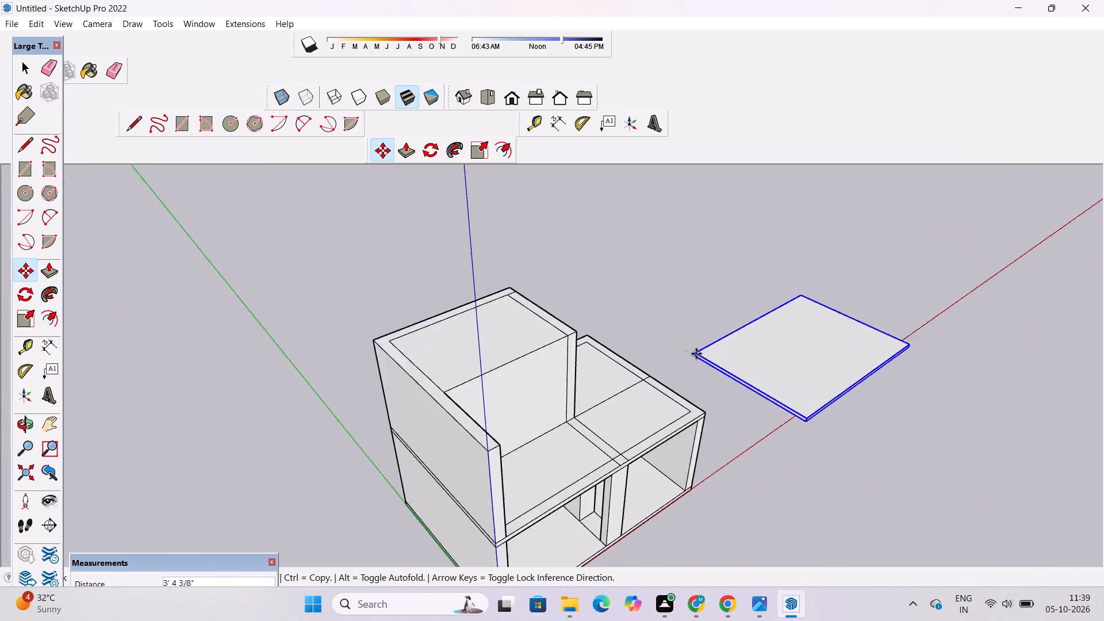
scroll(696, 354, down, 5)
scroll(592, 361, up, 2)
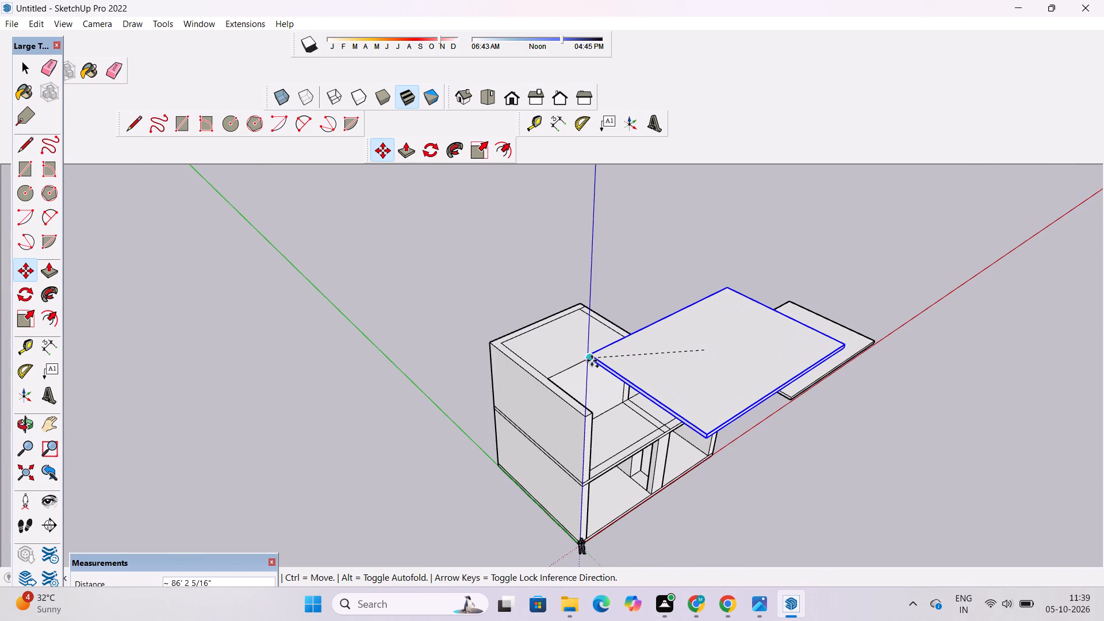
scroll(550, 371, up, 3)
scroll(500, 372, up, 3)
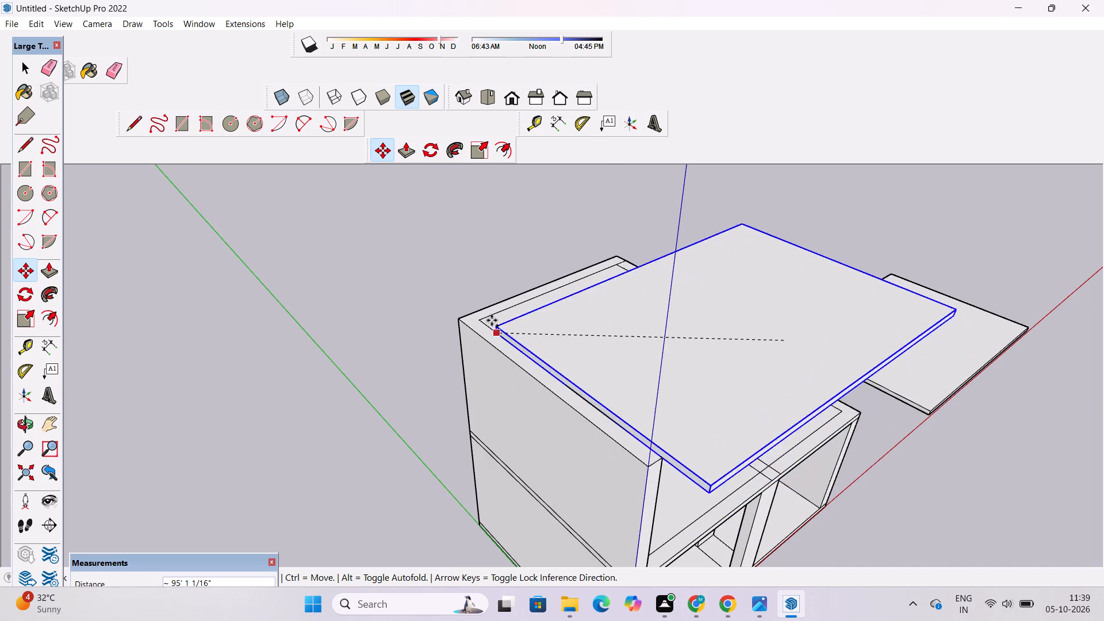
scroll(470, 309, up, 3)
click(453, 321)
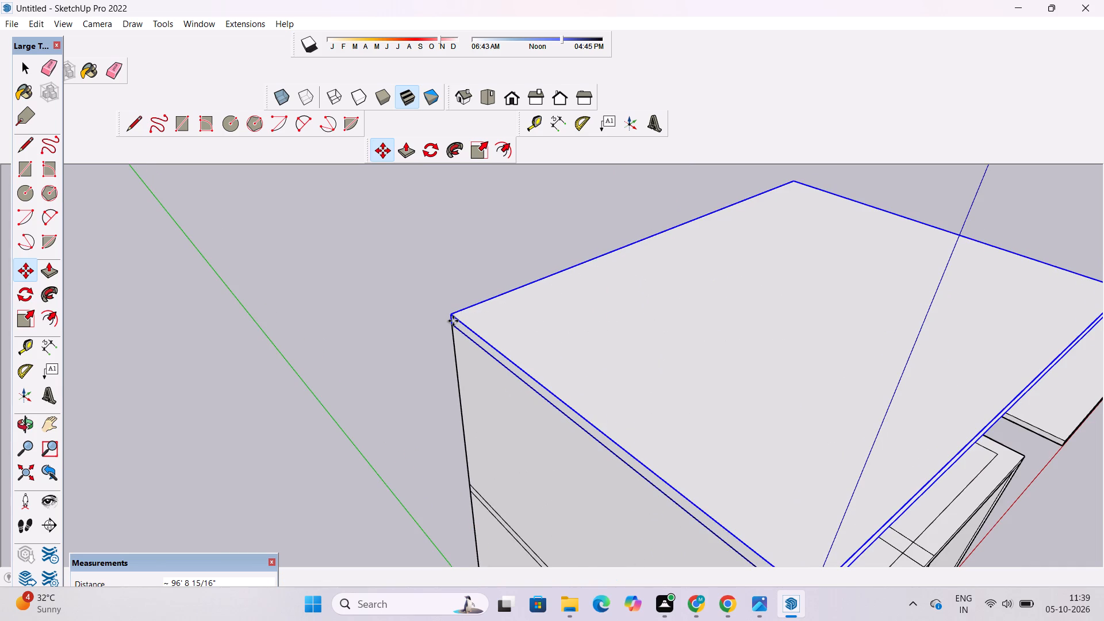
key(space)
Examine the corner and edges where the copied slab sits on the raised block's walls.
text(o)
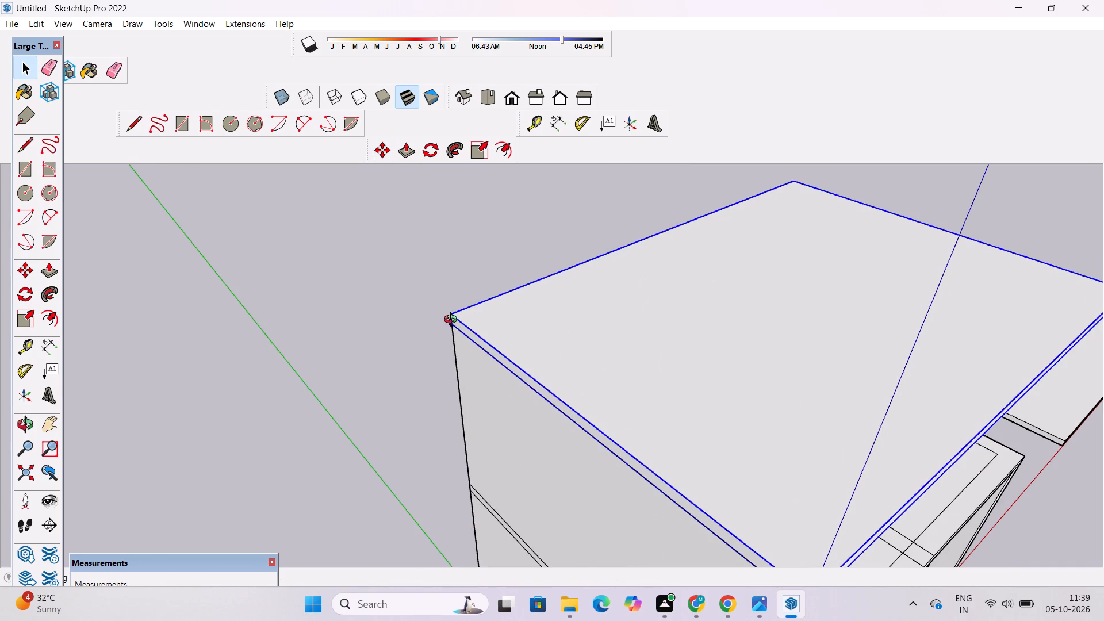
scroll(453, 321, up, 3)
scroll(453, 321, down, 3)
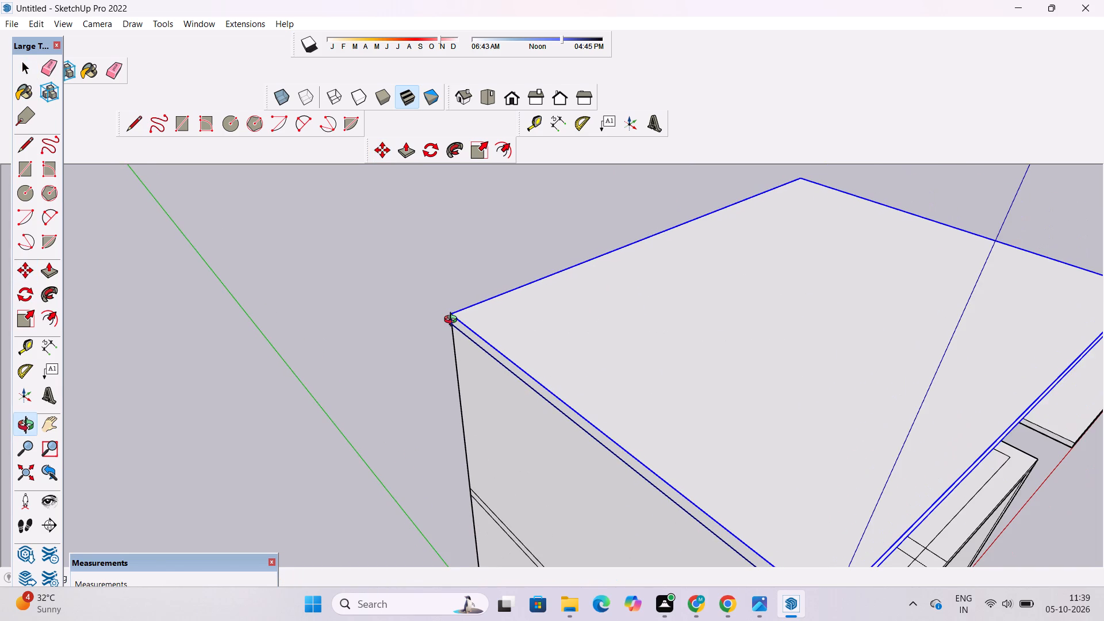
scroll(453, 321, up, 3)
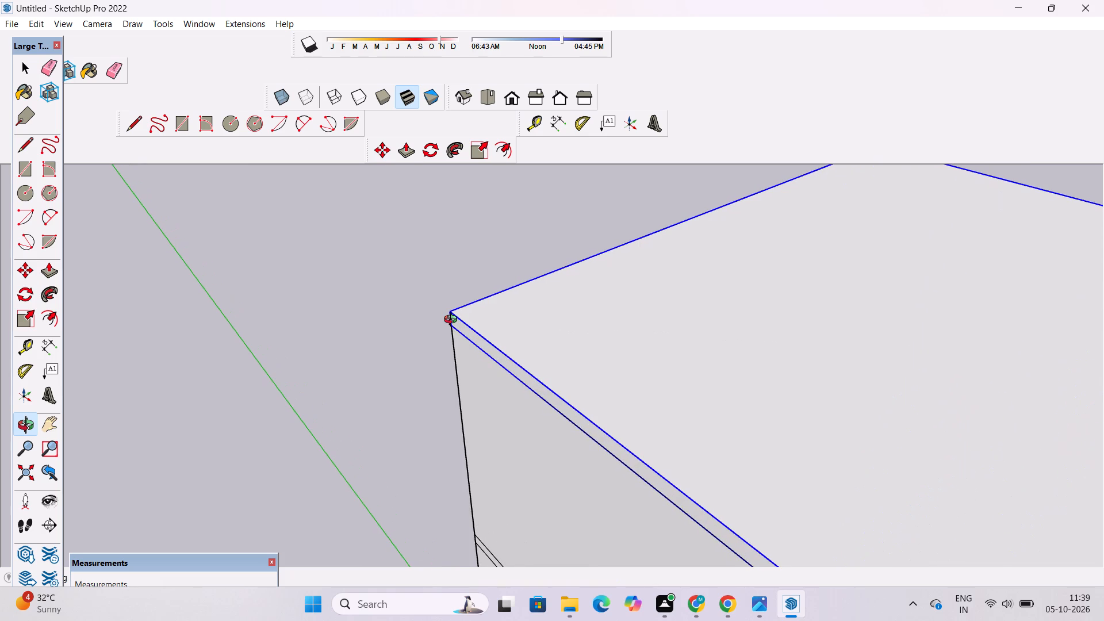
scroll(453, 321, down, 2)
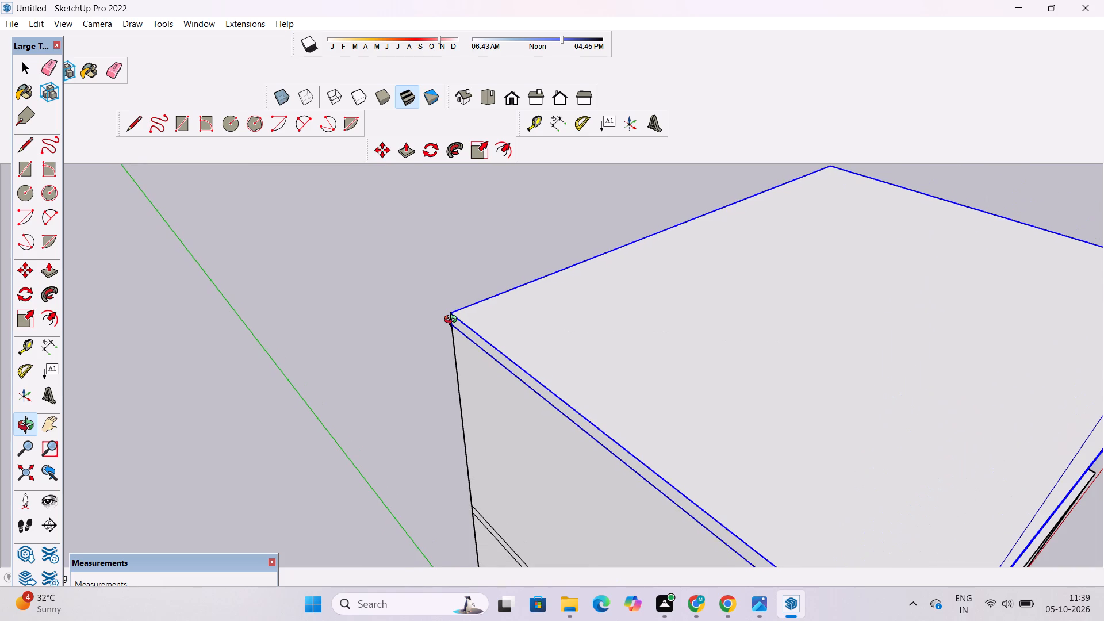
scroll(453, 321, up, 2)
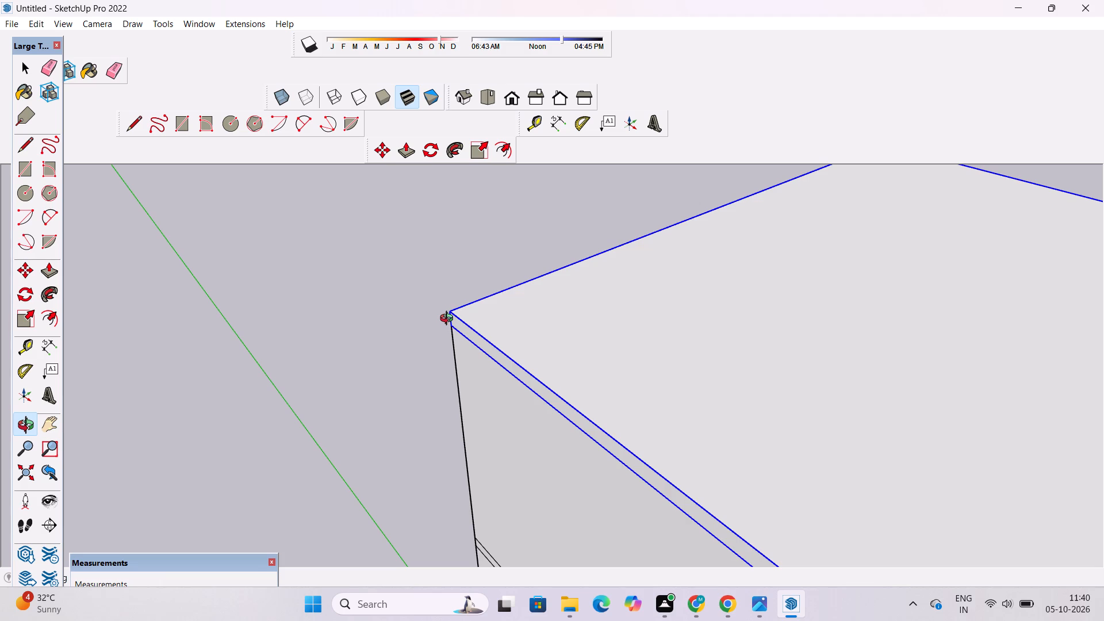
scroll(466, 328, down, 4)
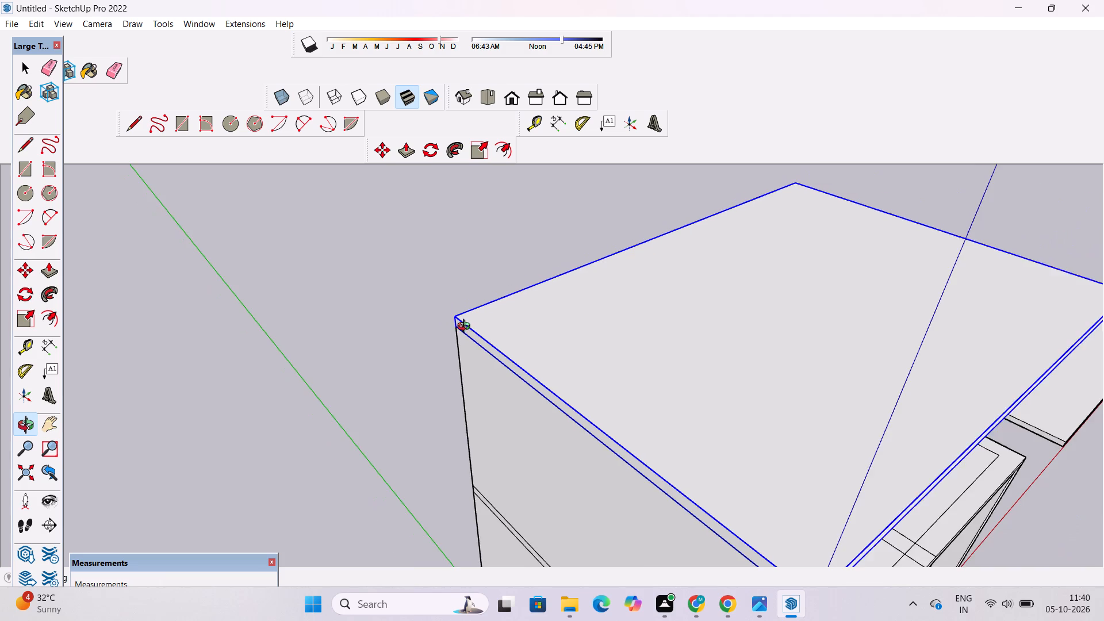
shift+drag(491, 372, 470, 339)
scroll(467, 338, down, 6)
shift+drag(574, 337, 536, 350)
scroll(531, 371, up, 4)
drag(585, 374, 533, 380)
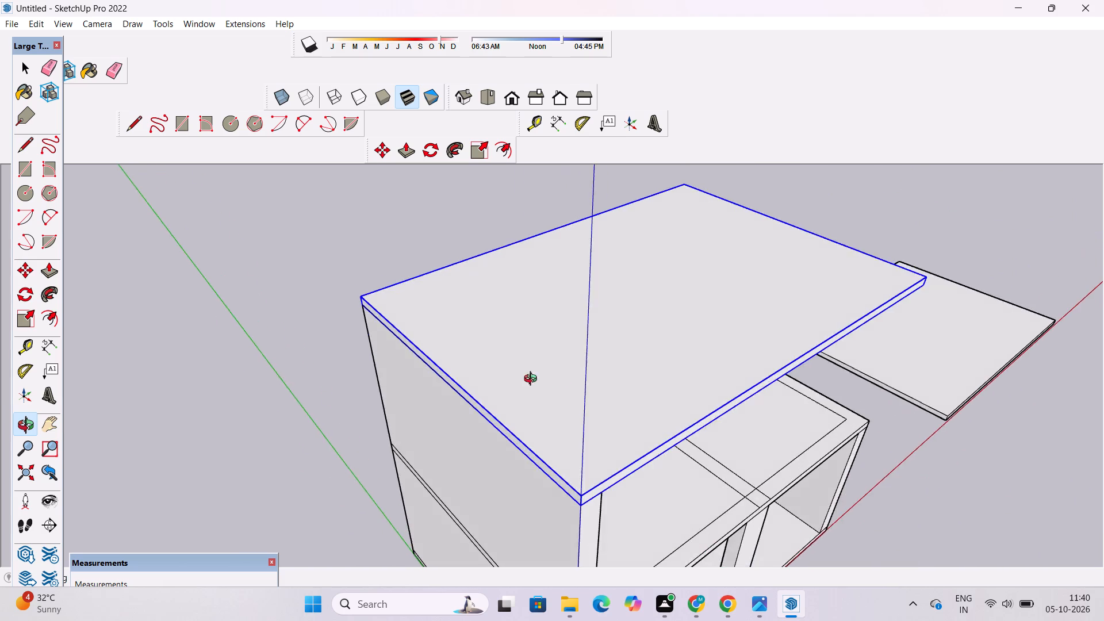
drag(533, 380, 467, 329)
scroll(467, 340, up, 2)
shift+drag(467, 367, 455, 287)
drag(455, 287, 584, 471)
Examine the roof slab's overhang above the open floor from above, the end wall and the front.
scroll(504, 388, down, 5)
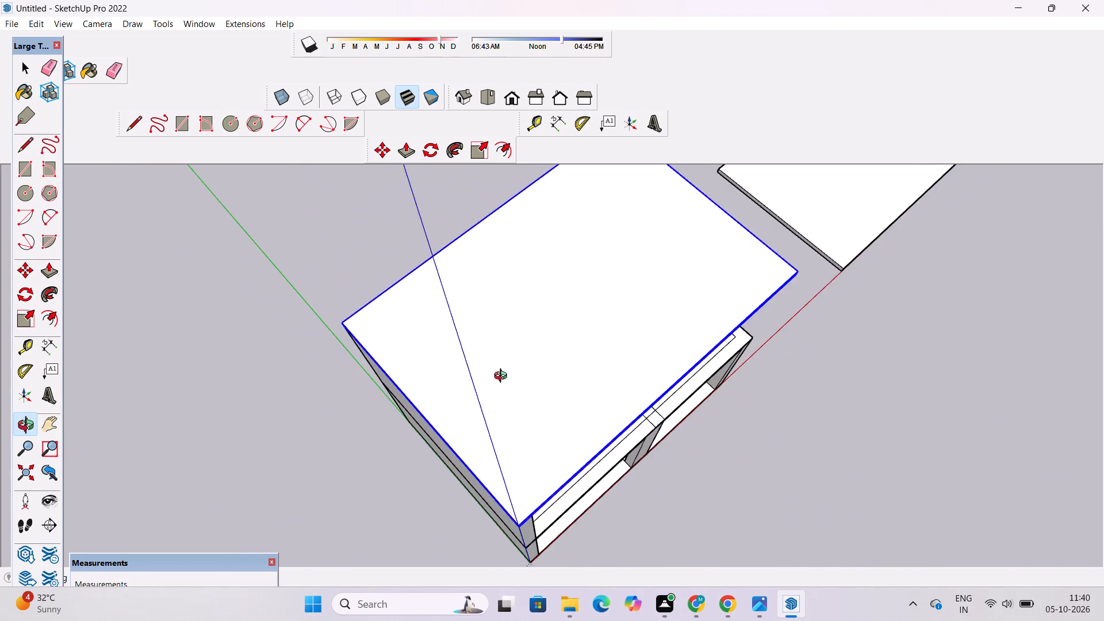
scroll(503, 377, down, 6)
drag(509, 473, 517, 273)
scroll(518, 306, up, 4)
drag(708, 375, 127, 380)
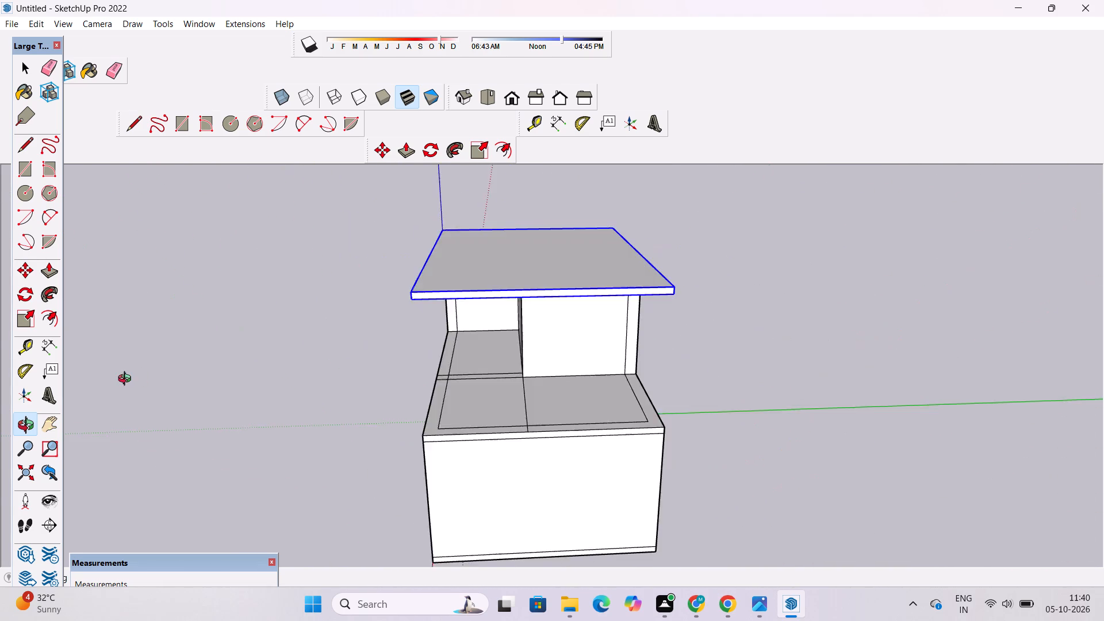
drag(127, 380, 761, 392)
shift+drag(685, 386, 607, 400)
drag(604, 400, 519, 391)
shift+scroll(515, 350, up, 5)
shift+drag(513, 342, 504, 445)
scroll(594, 273, down, 5)
drag(684, 333, 589, 316)
shift+drag(588, 305, 661, 340)
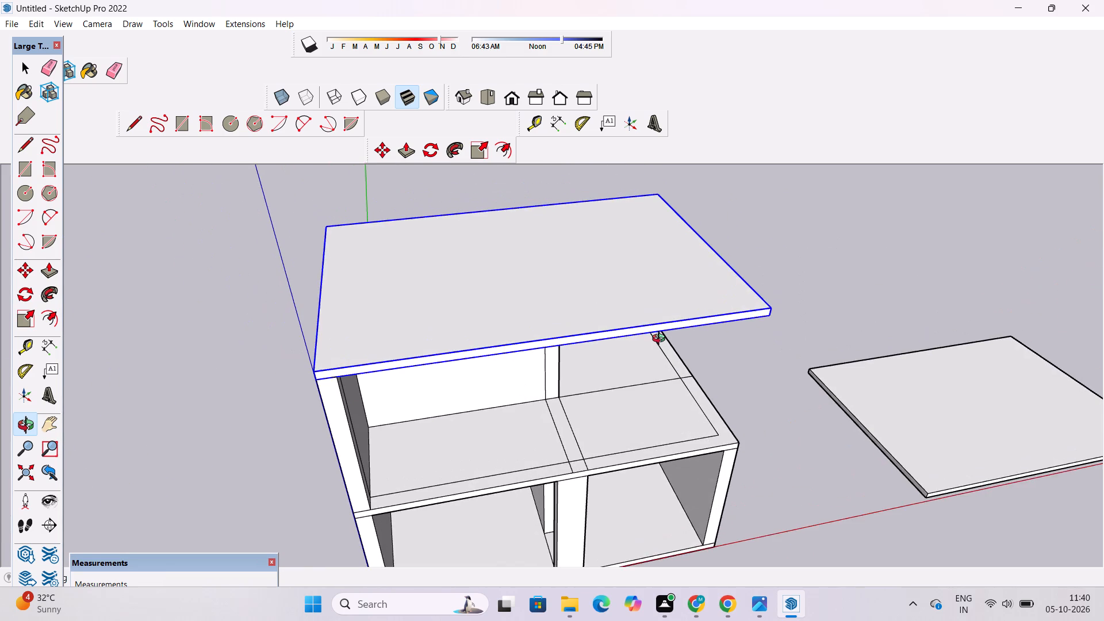
Explode the roof slab group on top of the raised block.
key(space)
key(space)
right_click(631, 332)
click(673, 419)
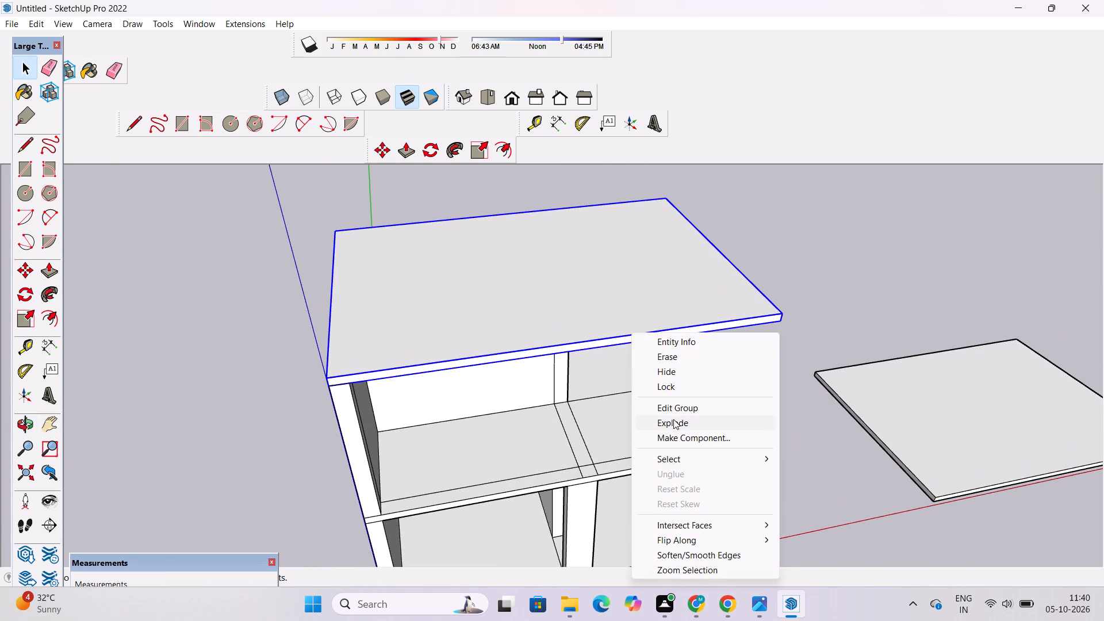
Examine the exploded roof slab and its overhang above the open floor from several sides.
key(o)
scroll(575, 338, down, 5)
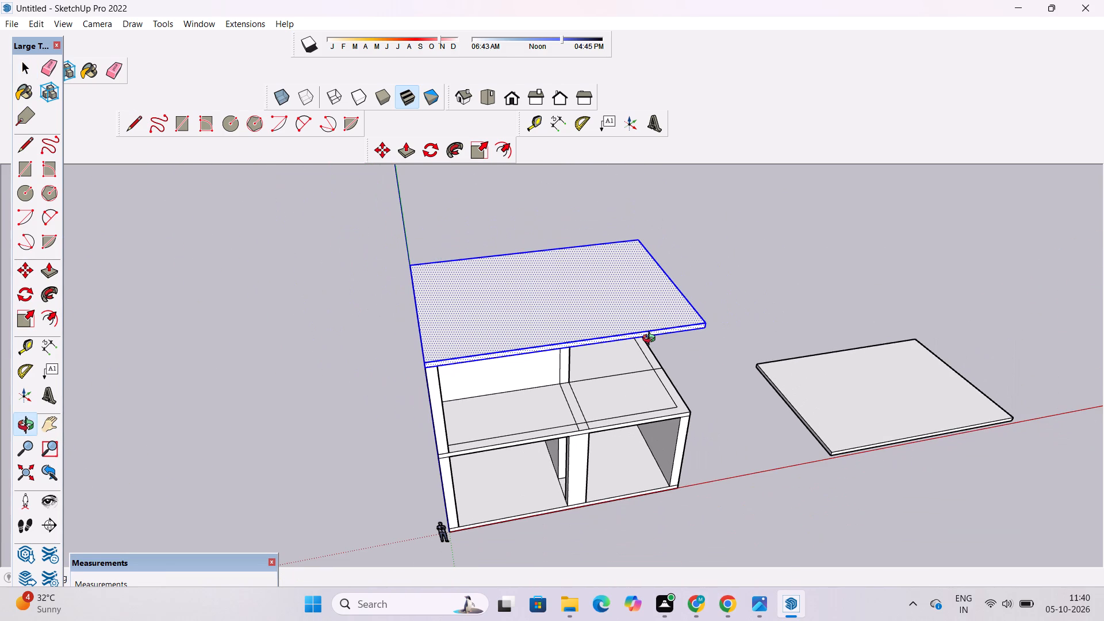
shift+drag(718, 358, 547, 400)
drag(744, 406, 596, 415)
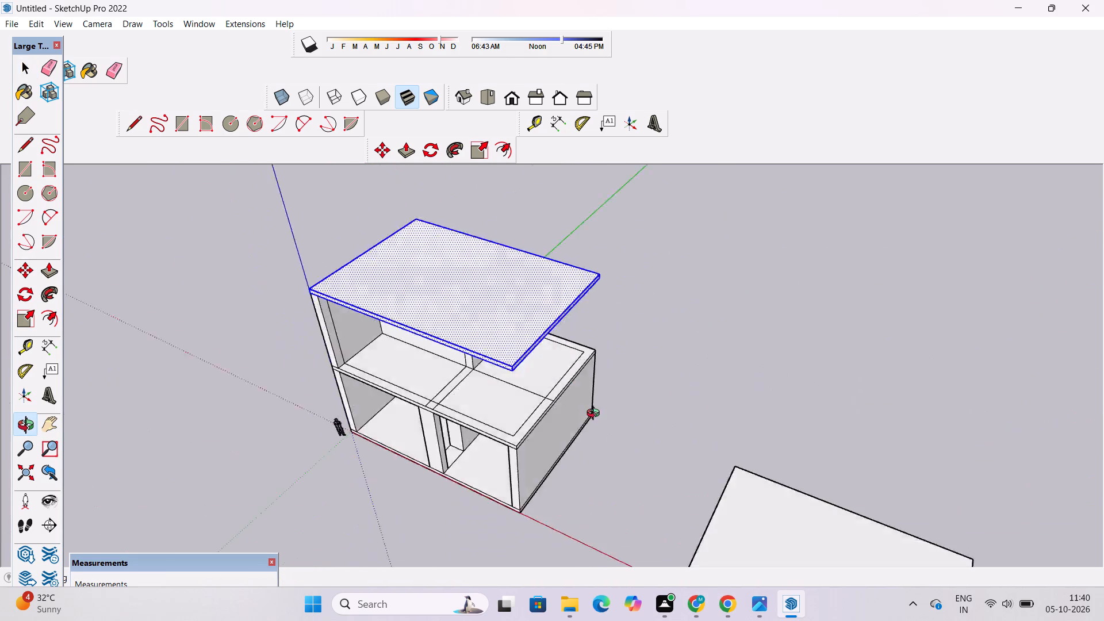
drag(596, 415, 550, 334)
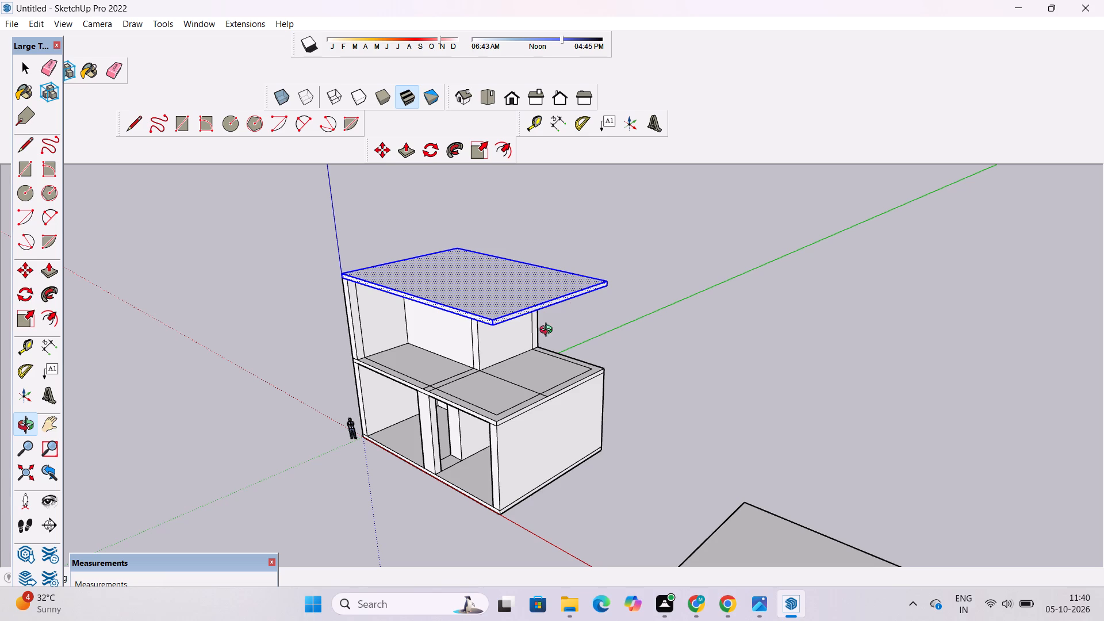
scroll(402, 227, up, 12)
drag(459, 227, 489, 385)
scroll(492, 354, down, 7)
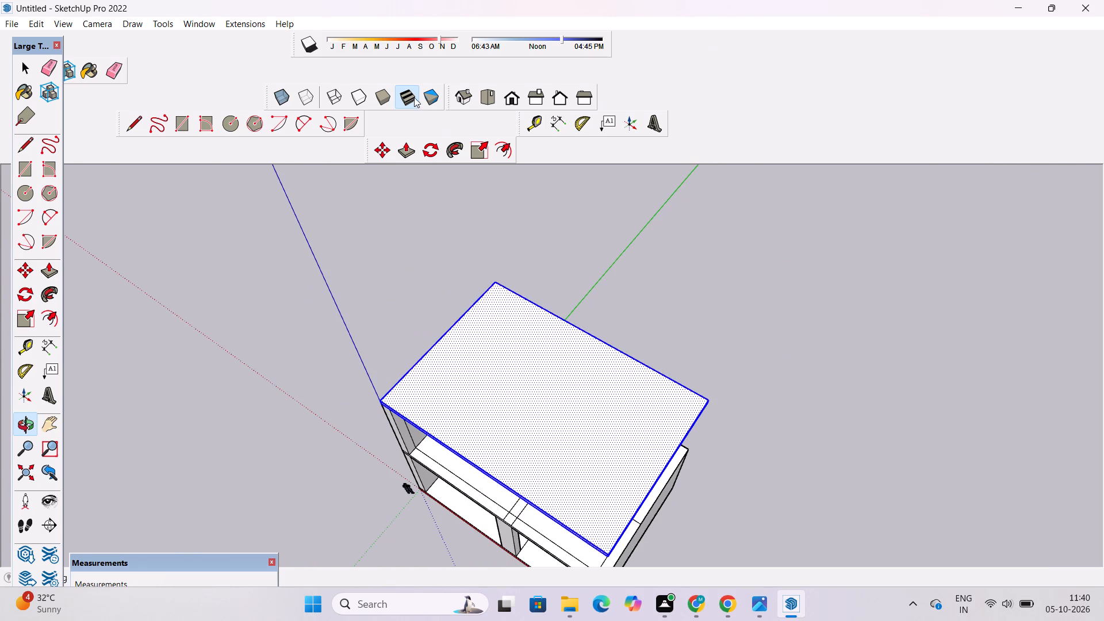
scroll(323, 273, down, 8)
drag(312, 360, 515, 148)
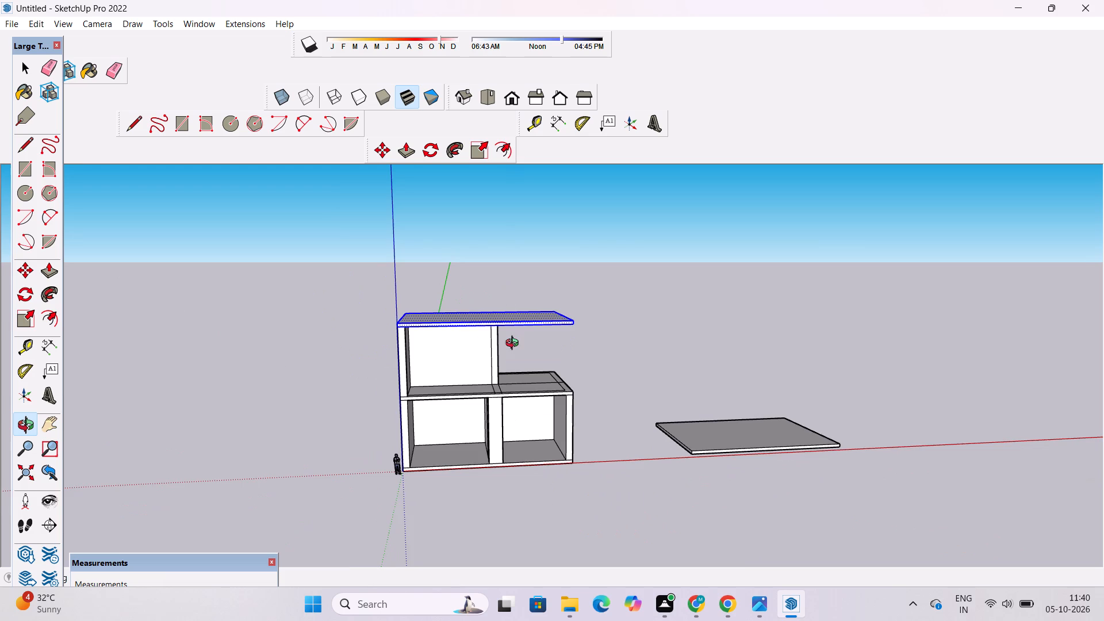
scroll(515, 344, up, 4)
drag(509, 346, 505, 208)
drag(519, 289, 471, 480)
scroll(484, 382, up, 5)
shift+drag(581, 315, 478, 427)
drag(480, 435, 328, 431)
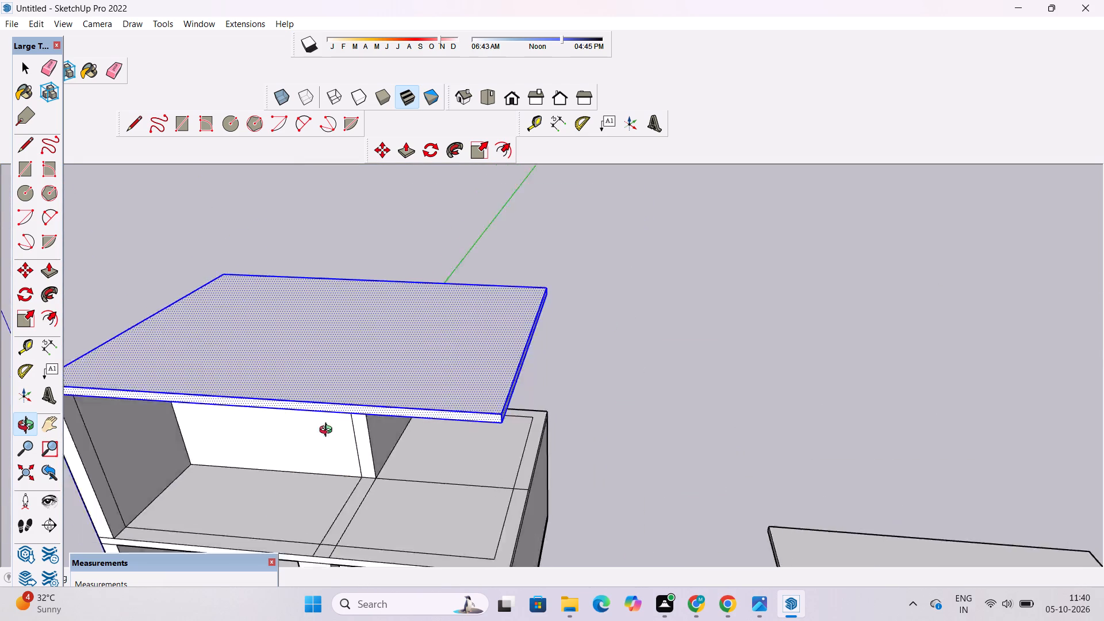
drag(328, 431, 291, 416)
shift+drag(299, 408, 348, 434)
Push the roof slab's overhanging end face back 21' to line up with the raised block's side wall.
key(space)
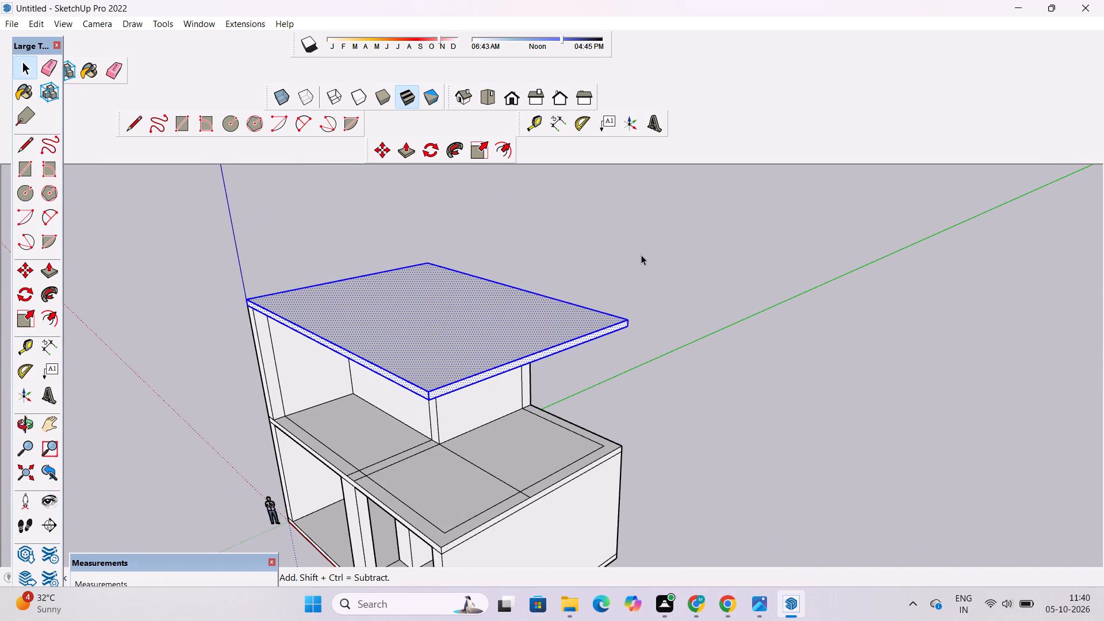
scroll(642, 254, up, 4)
click(643, 254)
scroll(533, 389, up, 3)
click(530, 383)
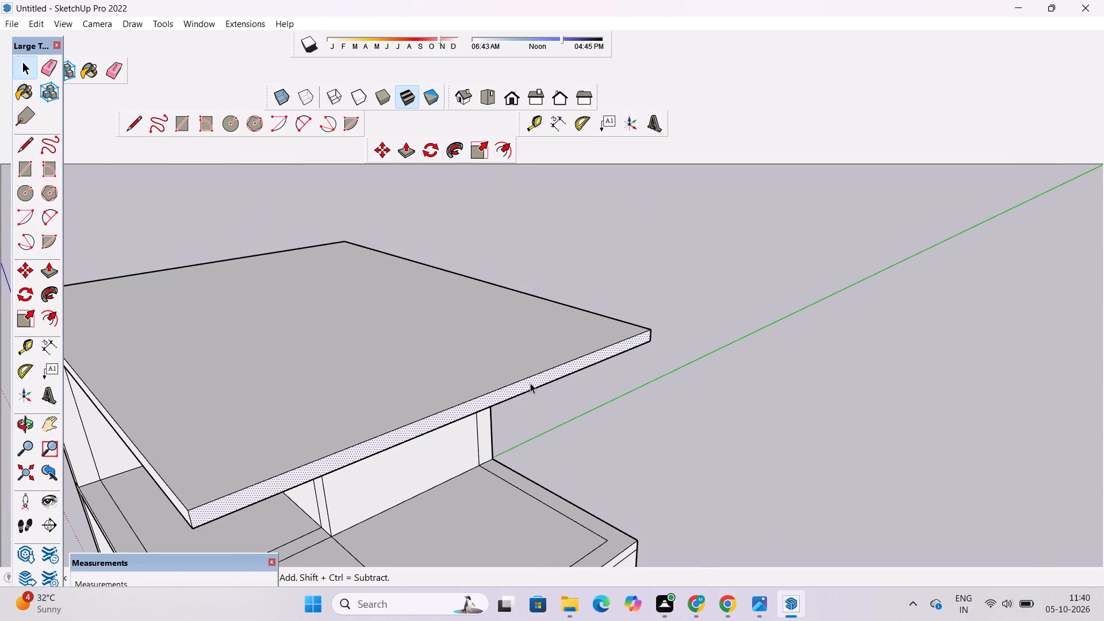
key(p)
click(530, 383)
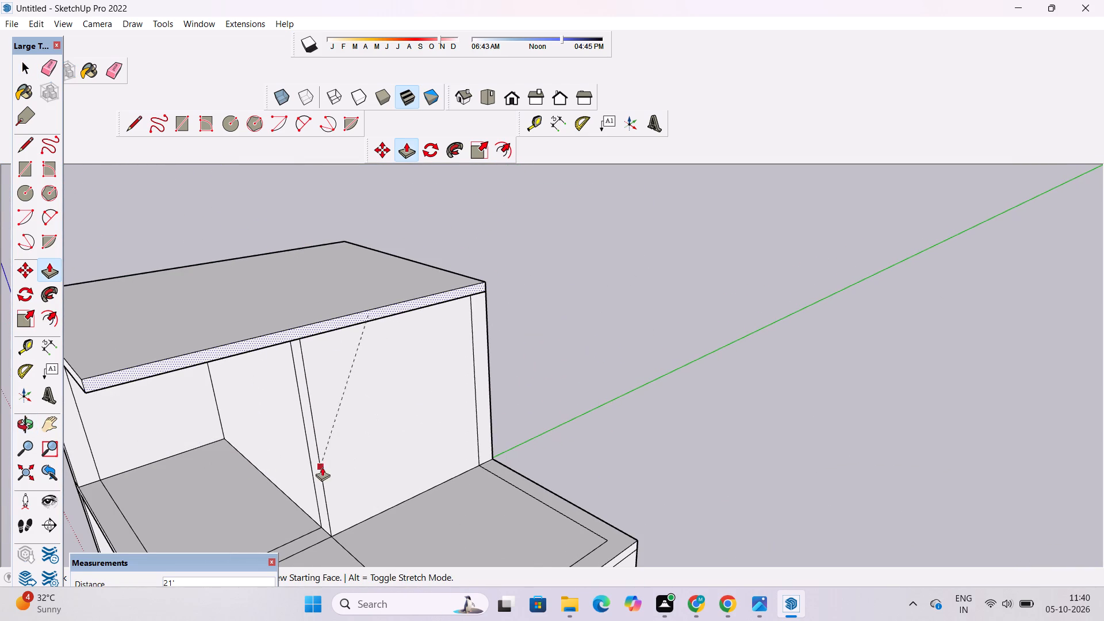
click(322, 467)
Examine the shortened roof slab, the raised block's side wall and the open upper floor beside it.
key(o)
scroll(638, 278, down, 5)
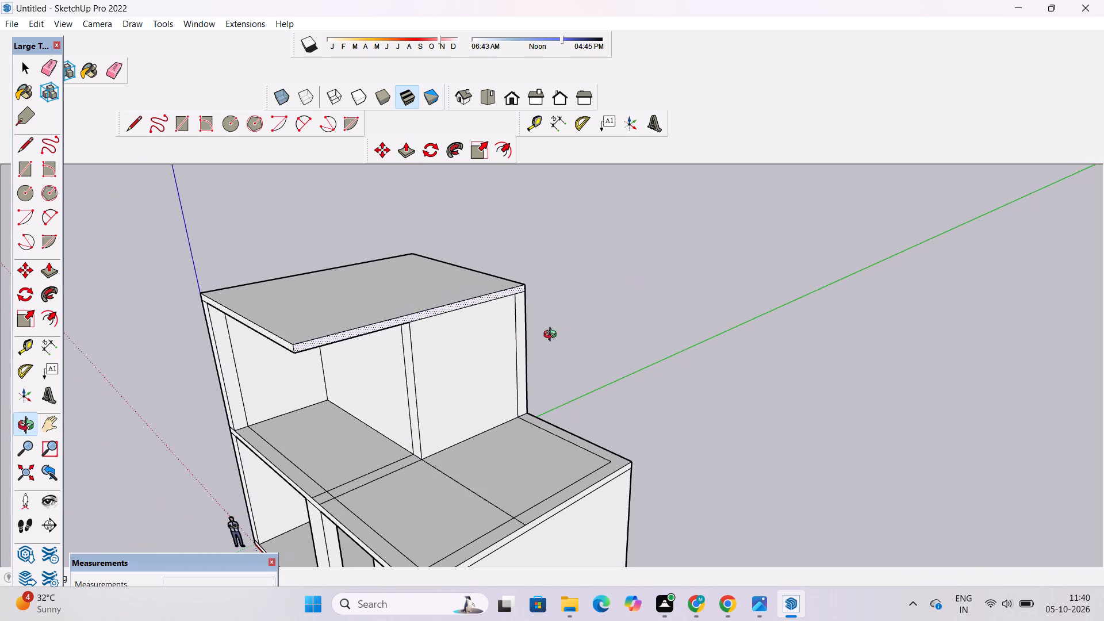
drag(401, 395, 722, 348)
drag(641, 398, 599, 301)
drag(624, 300, 493, 412)
scroll(609, 321, up, 3)
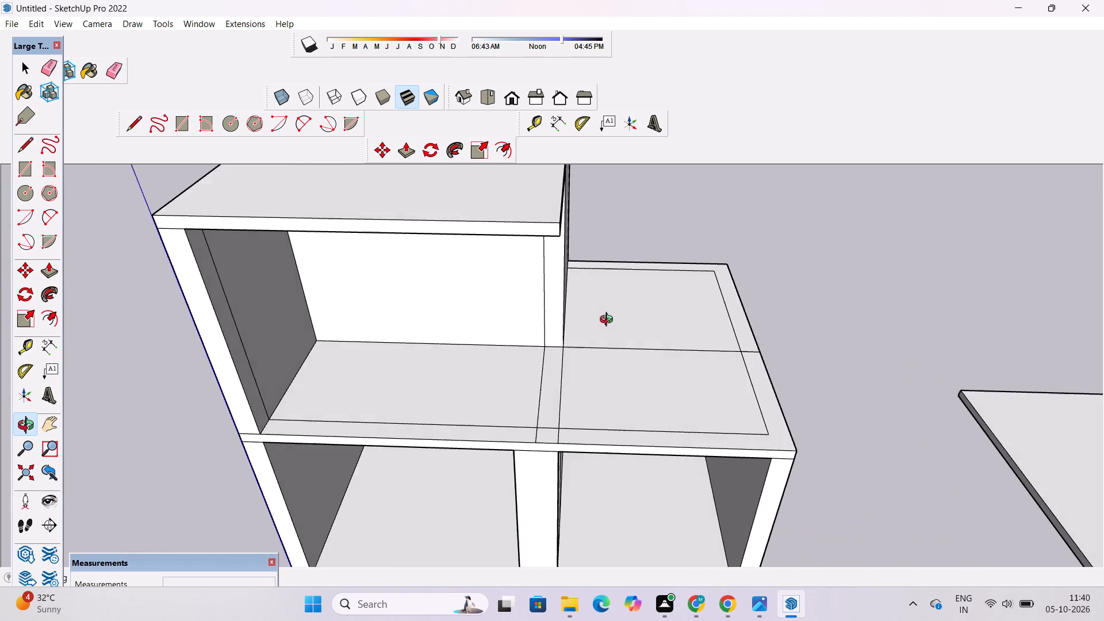
shift+drag(593, 321, 530, 352)
shift+drag(508, 361, 474, 379)
shift+drag(472, 380, 465, 399)
scroll(465, 399, down, 2)
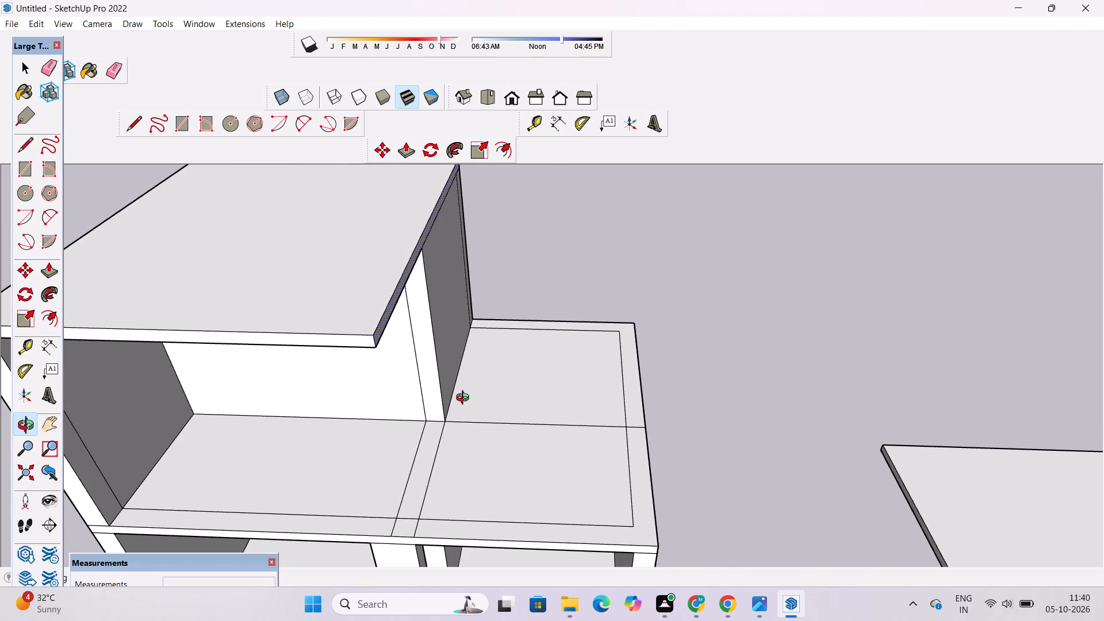
scroll(468, 413, down, 4)
Draw a 22' vertical line up from the open upper floor's outer edge, where the floor's cross line meets it.
shift+drag(625, 435, 528, 478)
scroll(523, 463, up, 4)
key(l)
scroll(537, 451, up, 4)
click(600, 407)
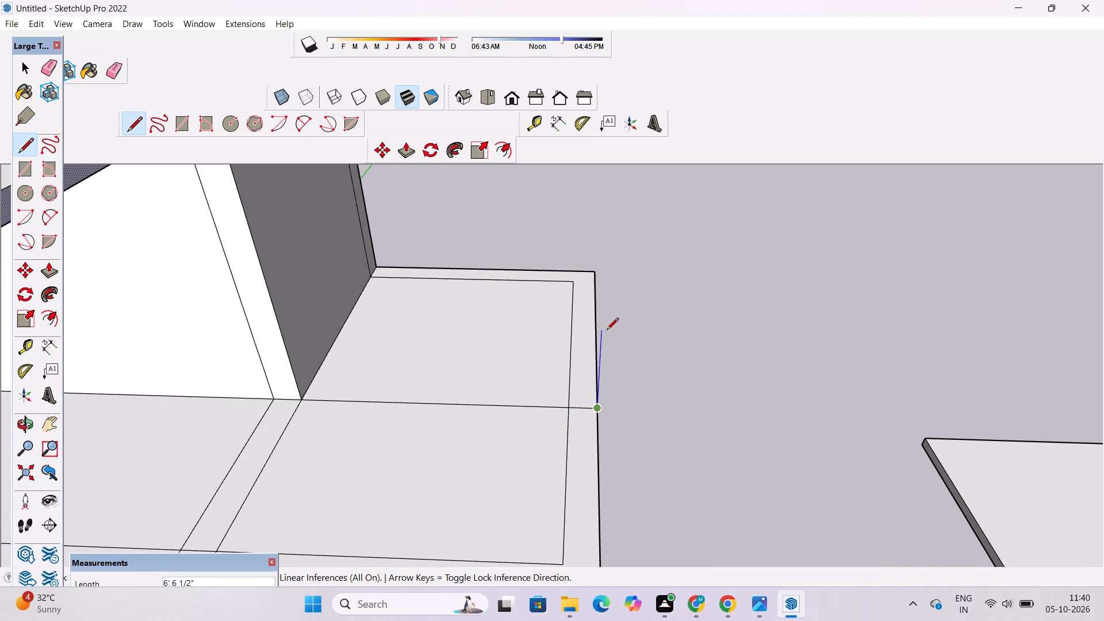
scroll(607, 331, up, 3)
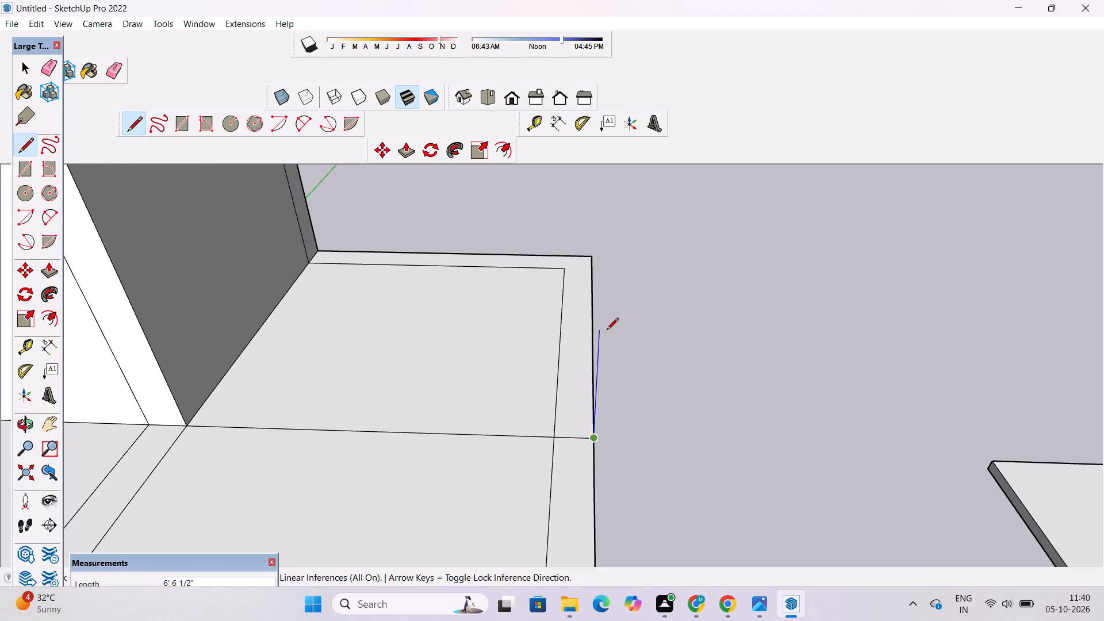
scroll(607, 331, down, 2)
scroll(607, 331, up, 2)
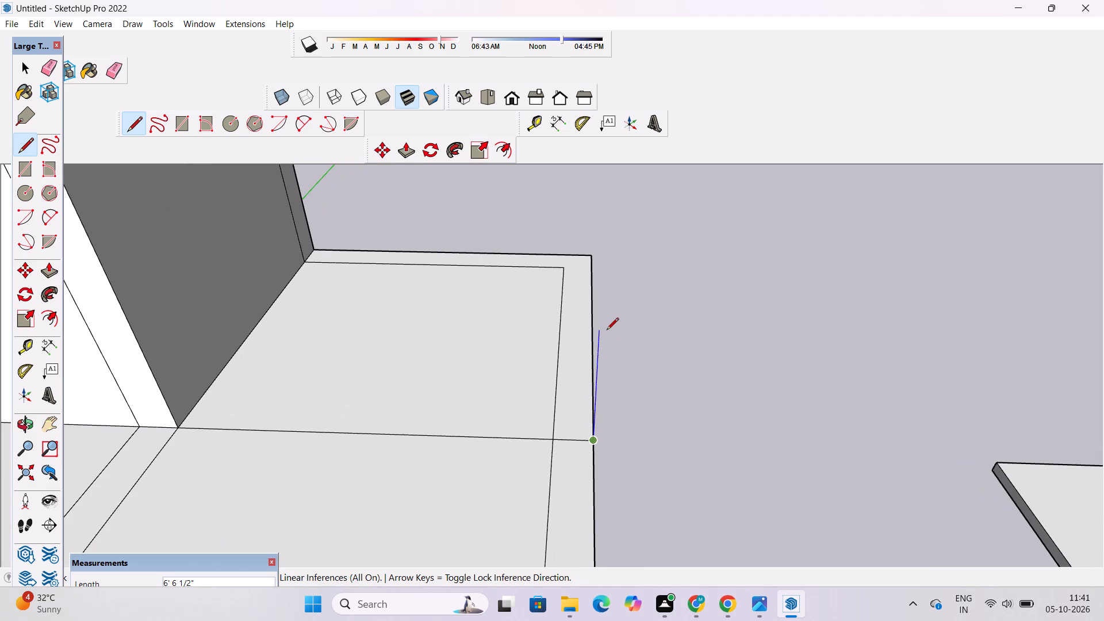
scroll(607, 331, down, 4)
scroll(607, 331, up, 4)
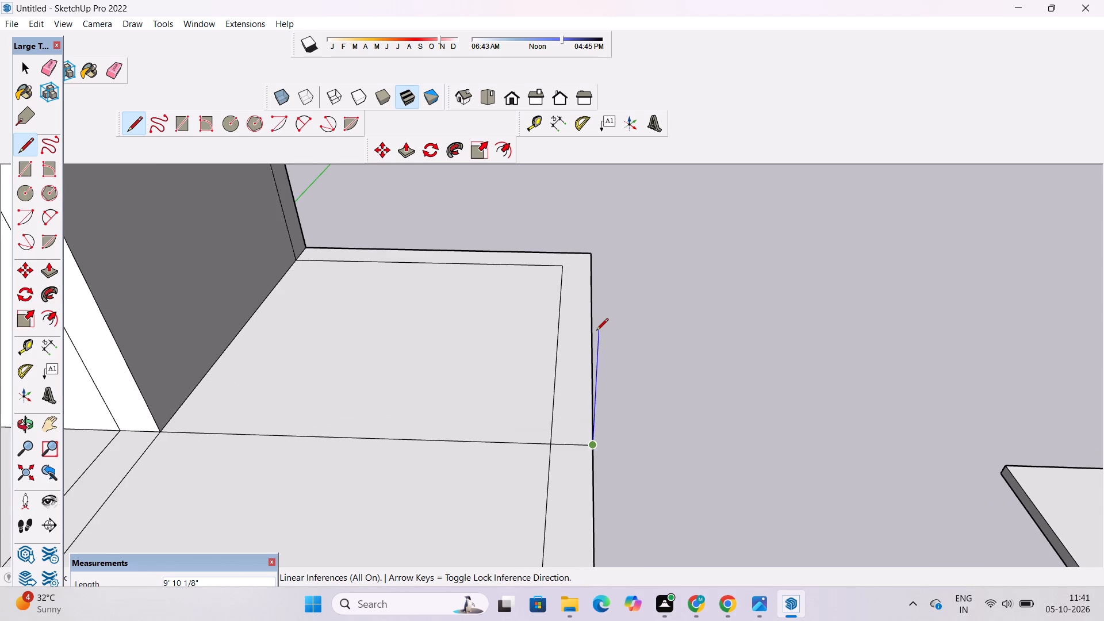
scroll(569, 336, down, 4)
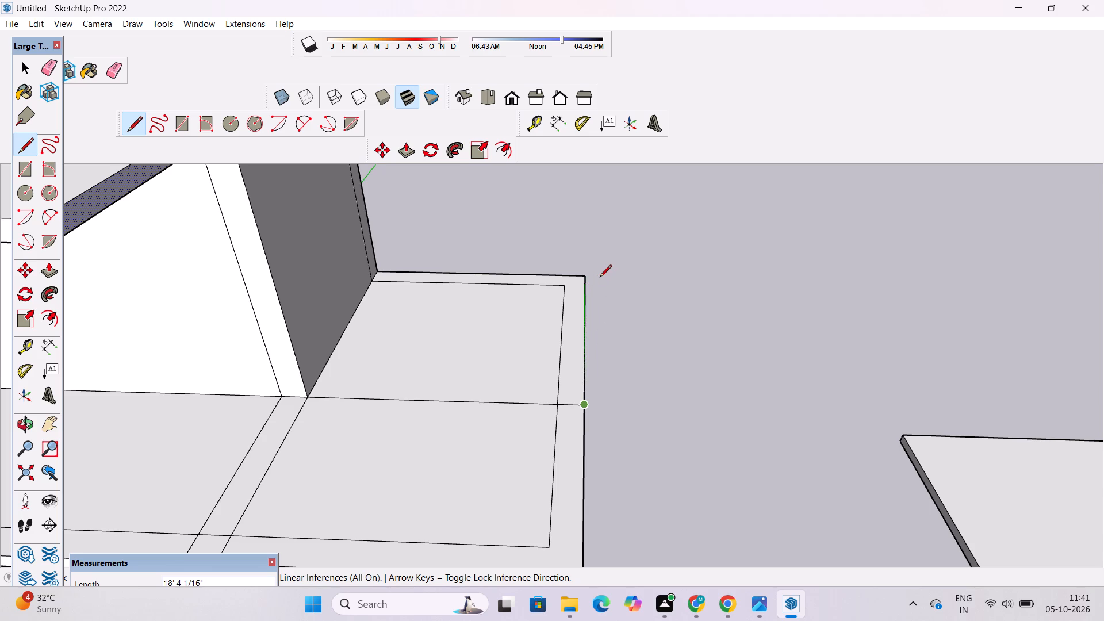
text(22')
key(Return)
scroll(595, 292, down, 12)
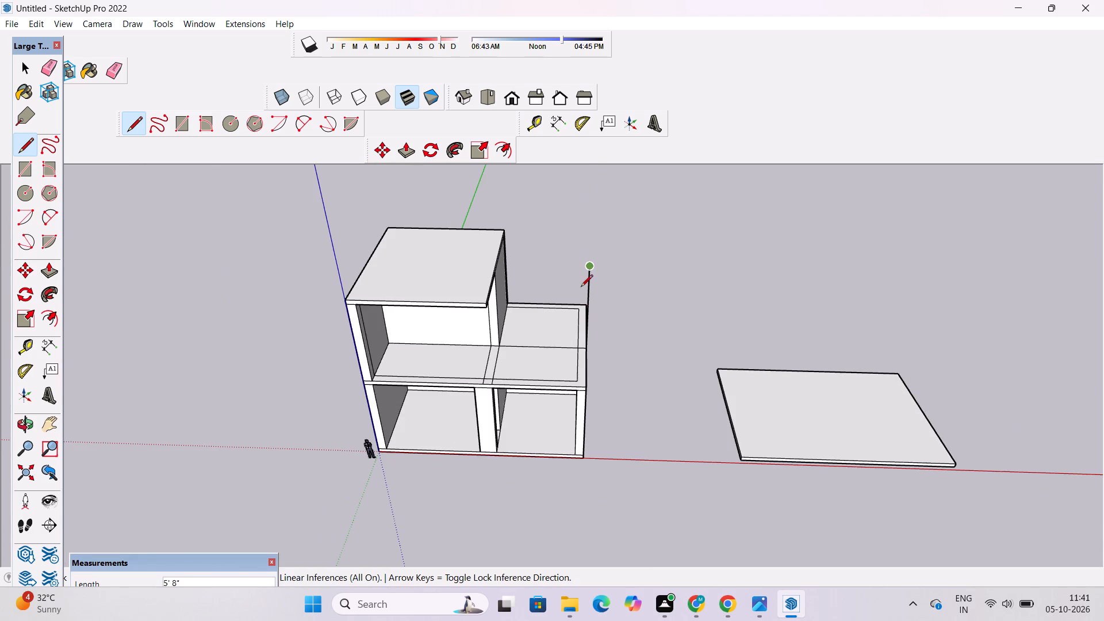
scroll(576, 290, down, 6)
scroll(478, 249, up, 3)
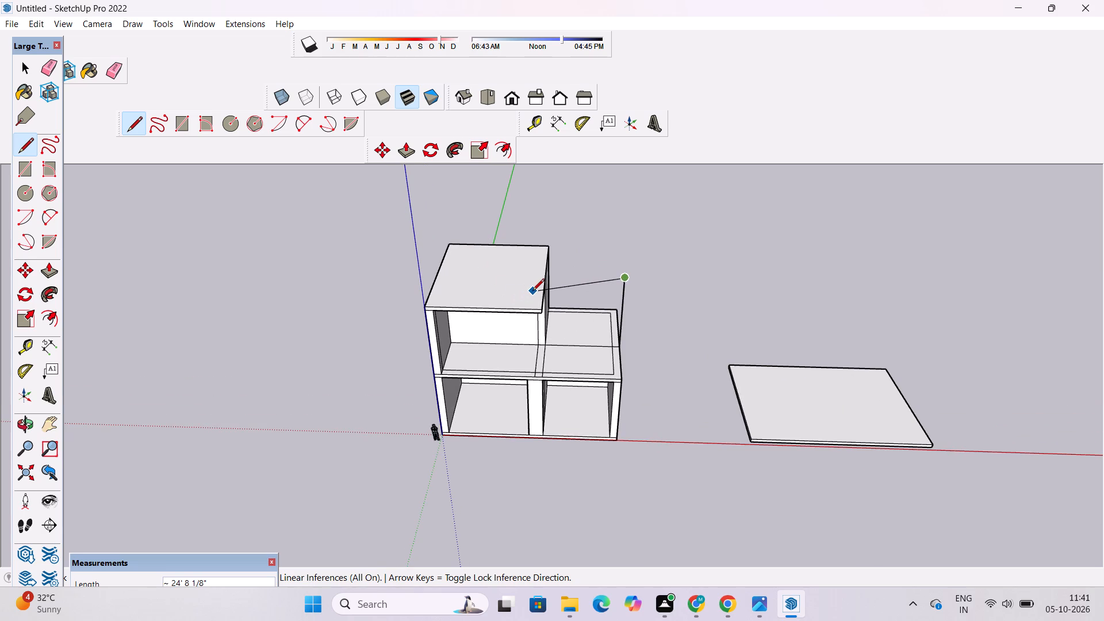
key(space)
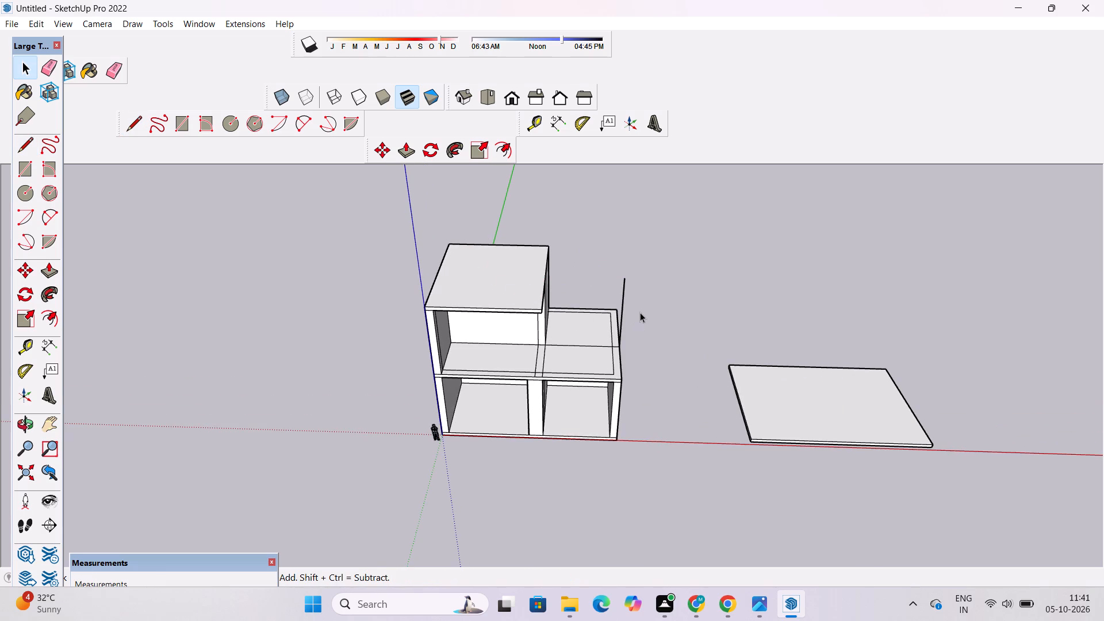
Examine the vertical line at the open floor's outer edge against the raised block and its roof slab from several sides.
scroll(640, 312, down, 5)
scroll(640, 312, up, 5)
key(o)
scroll(592, 382, down, 2)
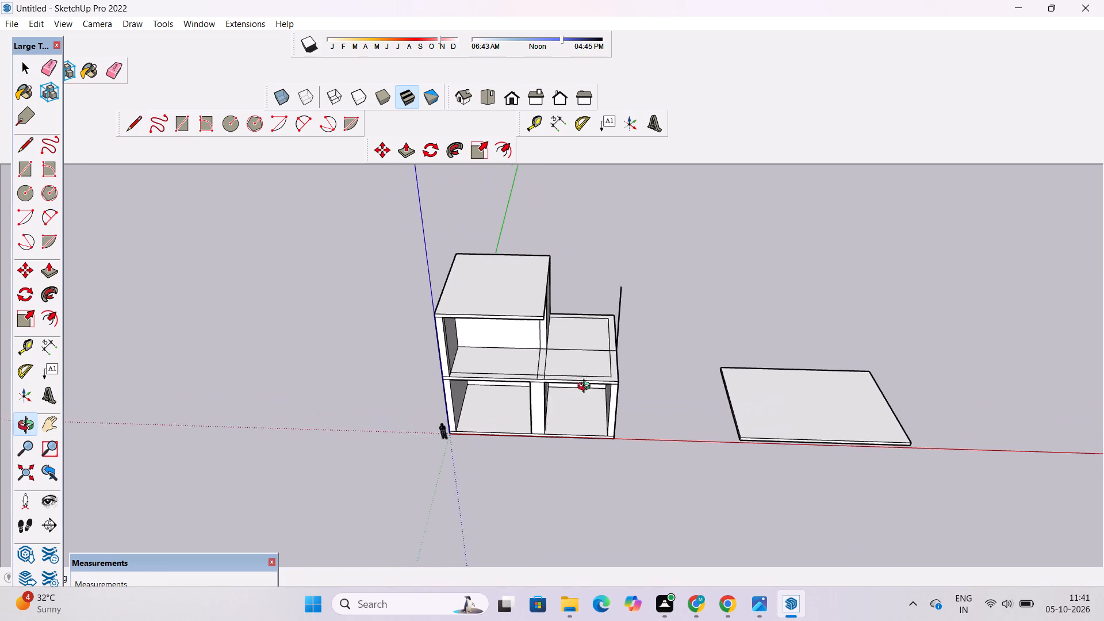
scroll(586, 388, down, 2)
drag(556, 432, 589, 352)
scroll(582, 338, up, 3)
drag(596, 348, 587, 506)
scroll(625, 384, up, 4)
shift+drag(624, 396, 630, 430)
scroll(618, 418, down, 1)
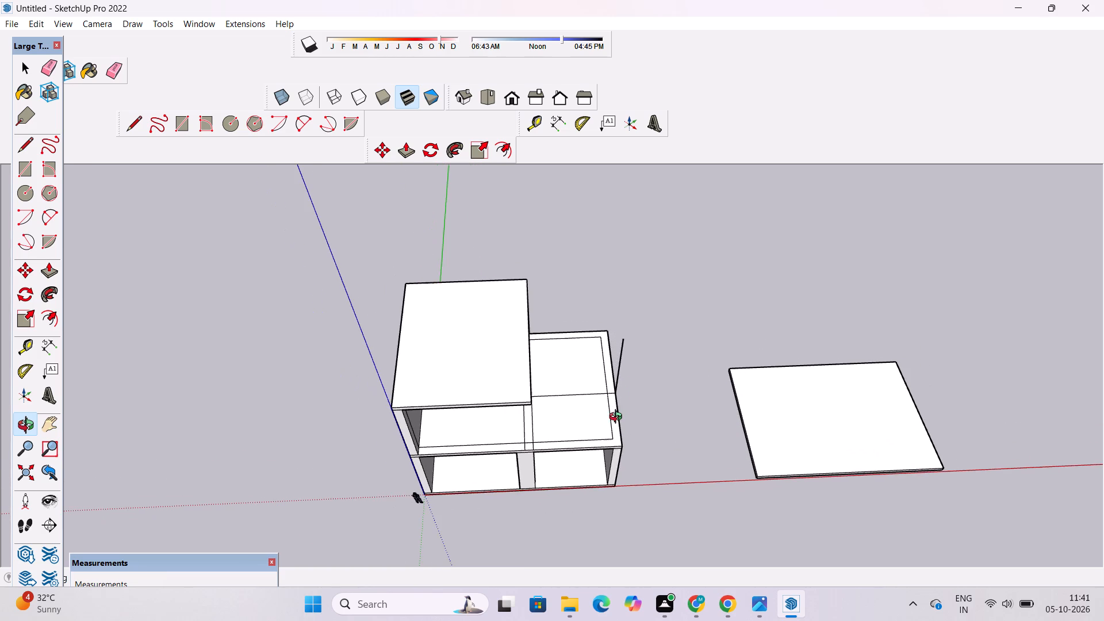
drag(636, 403, 504, 407)
scroll(553, 386, up, 3)
drag(509, 401, 603, 354)
shift+drag(603, 354, 582, 371)
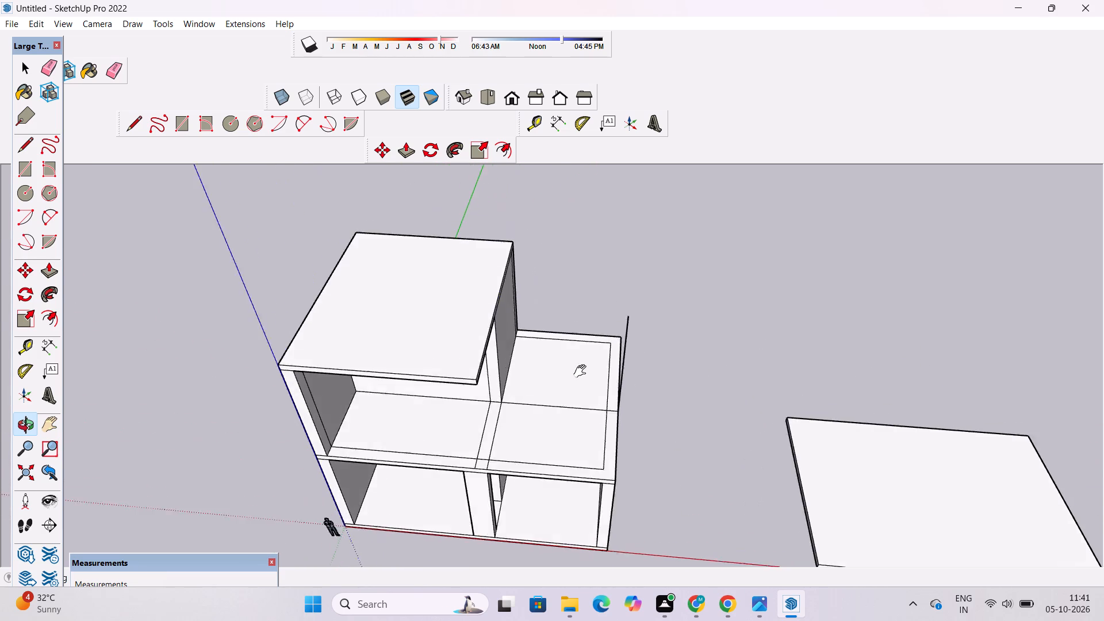
shift+drag(582, 371, 565, 389)
scroll(534, 391, down, 6)
drag(512, 413, 546, 328)
scroll(525, 352, up, 6)
shift+drag(534, 368, 523, 401)
drag(549, 469, 553, 384)
scroll(562, 363, down, 1)
drag(562, 363, 547, 398)
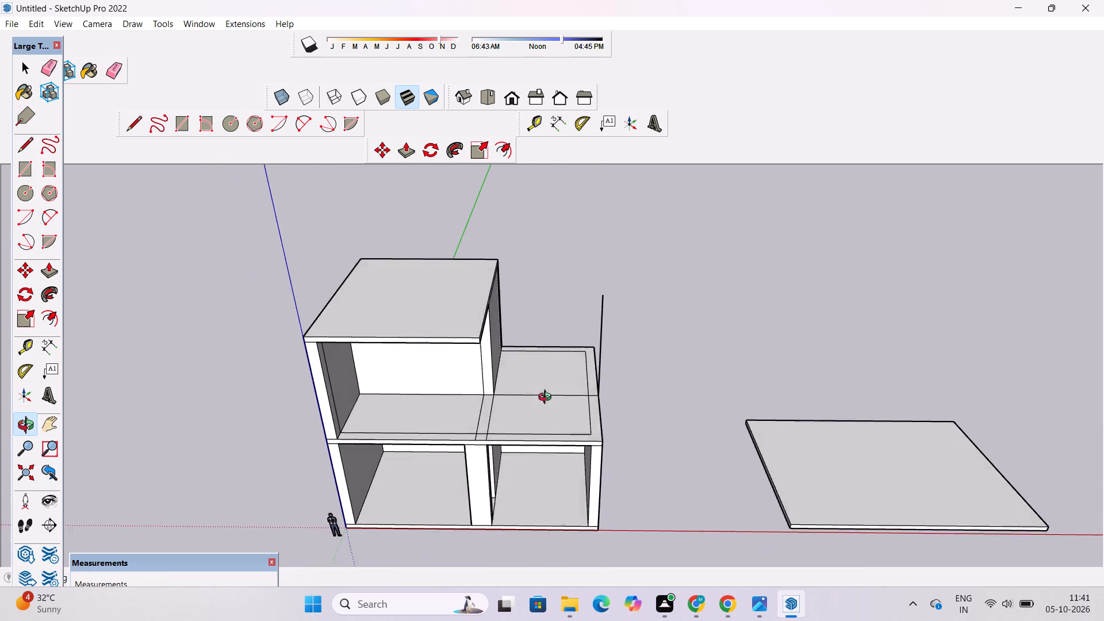
drag(547, 398, 526, 465)
scroll(519, 447, up, 1)
shift+drag(515, 446, 520, 423)
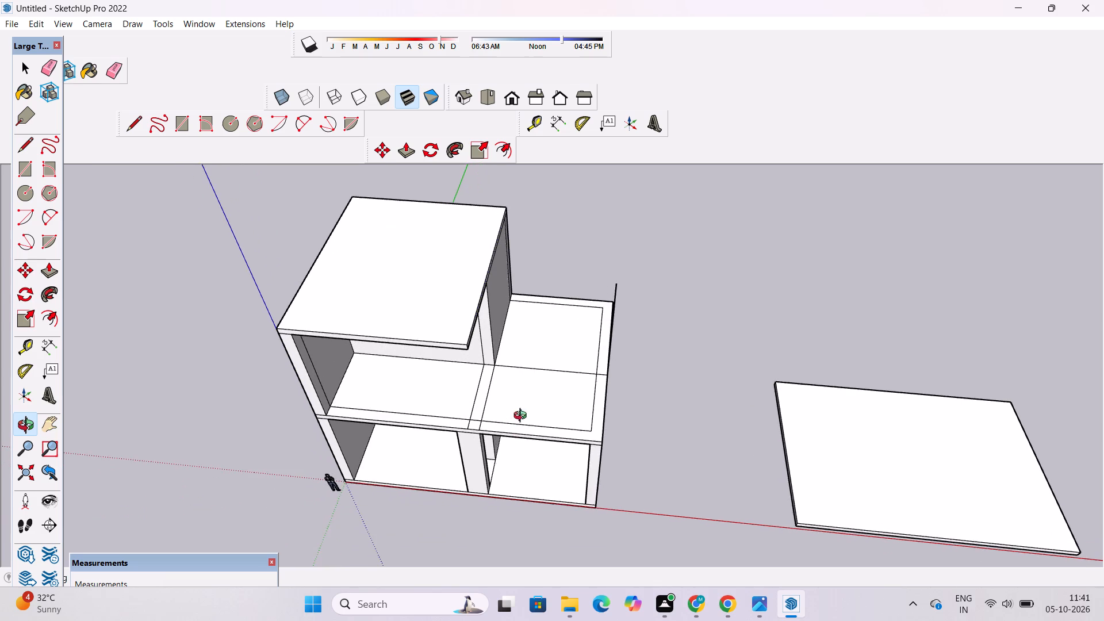
scroll(538, 405, up, 4)
drag(545, 397, 537, 535)
scroll(526, 450, down, 4)
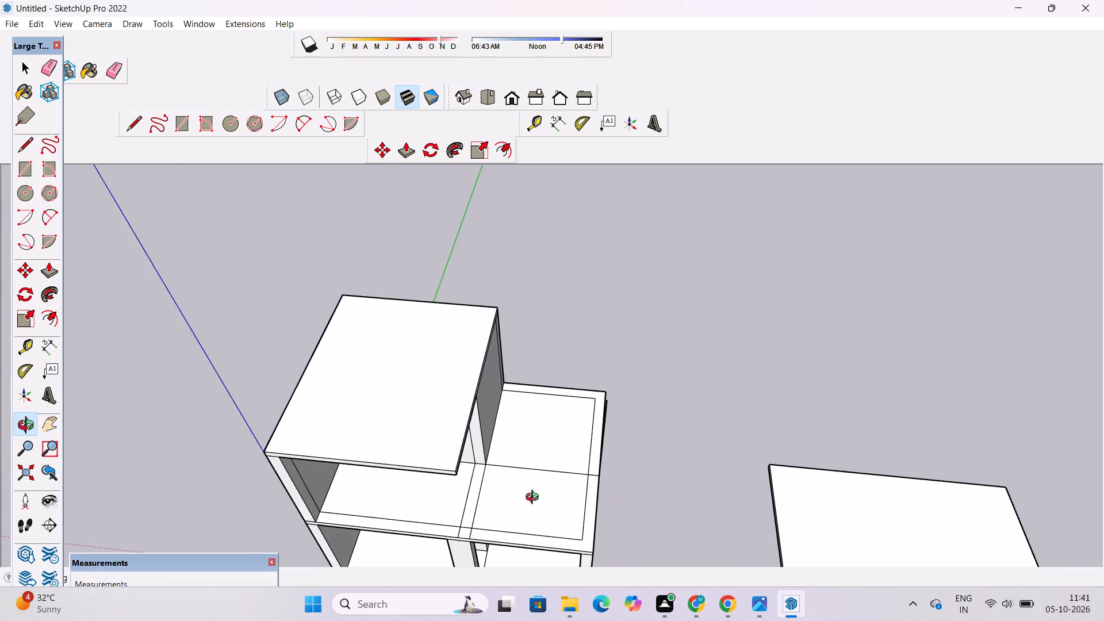
Draw a 20' vertical line up from where the open floor's cross line meets the inner border line near the outer edge.
drag(535, 499, 572, 371)
scroll(589, 424, up, 4)
drag(593, 457, 586, 440)
drag(586, 440, 578, 443)
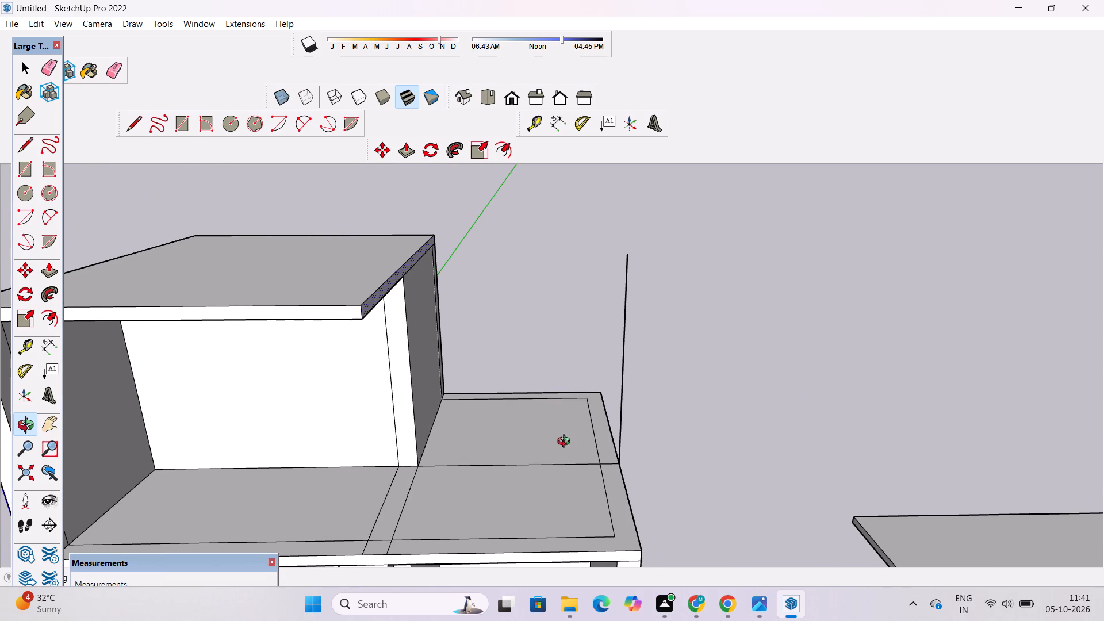
key(l)
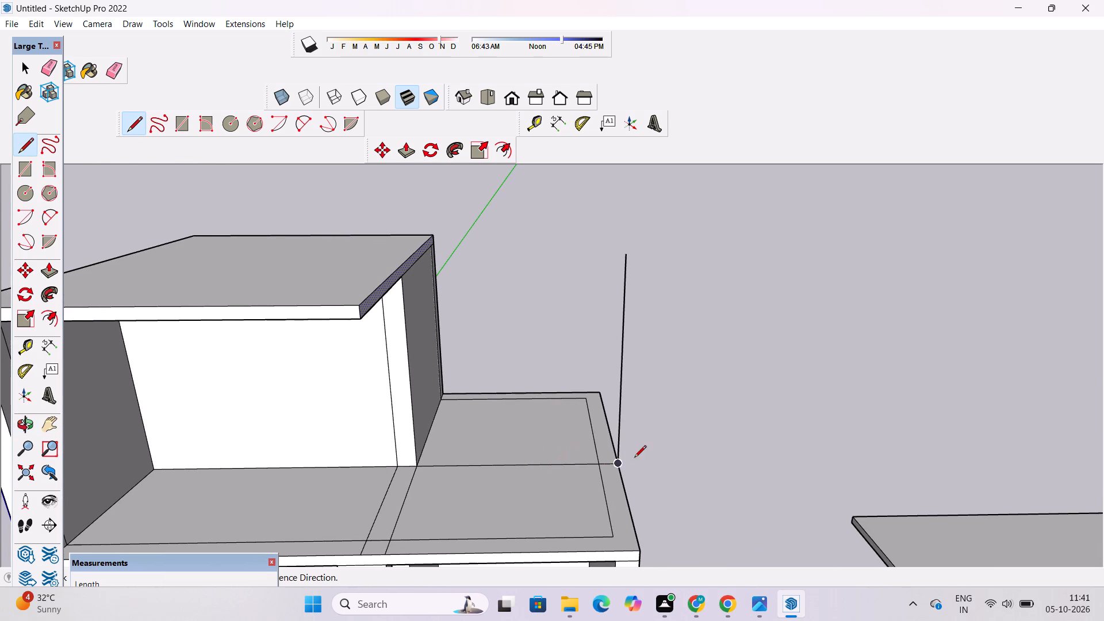
click(599, 466)
scroll(599, 461, down, 5)
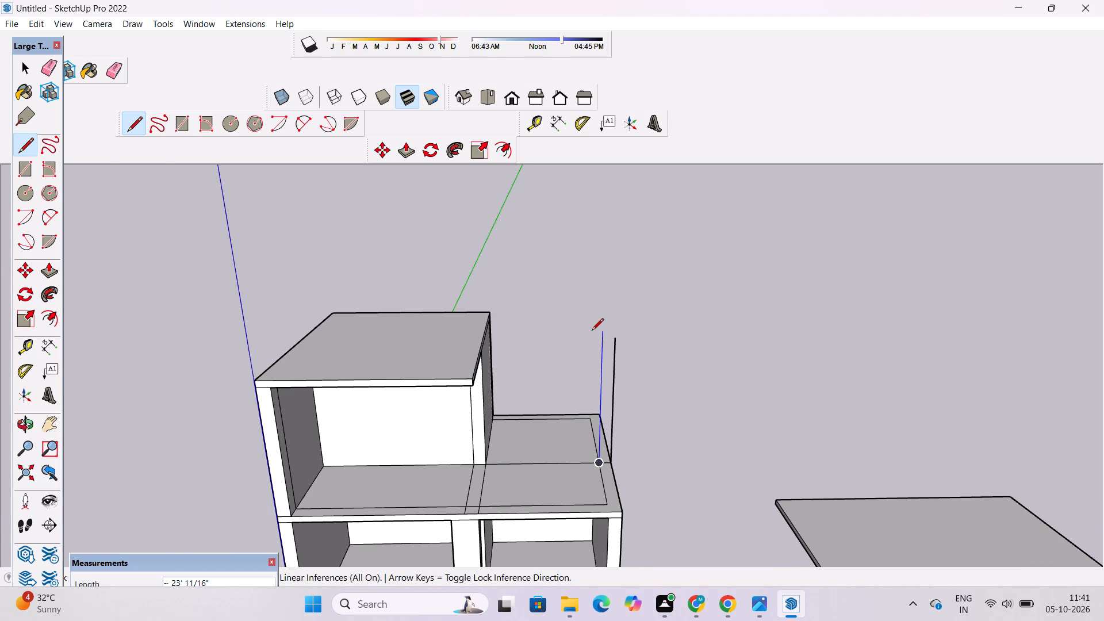
text(20')
key(Return)
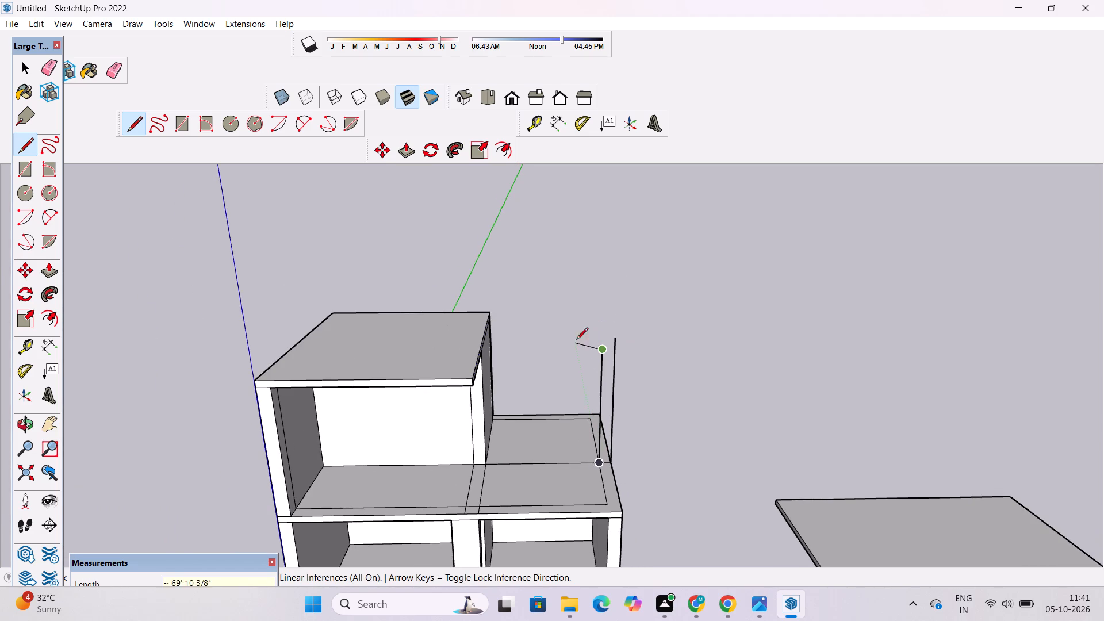
Draw a horizontal line about 19' long from the 20' vertical's top to the raised block's corner edge, closing an upright wall face.
scroll(481, 344, up, 9)
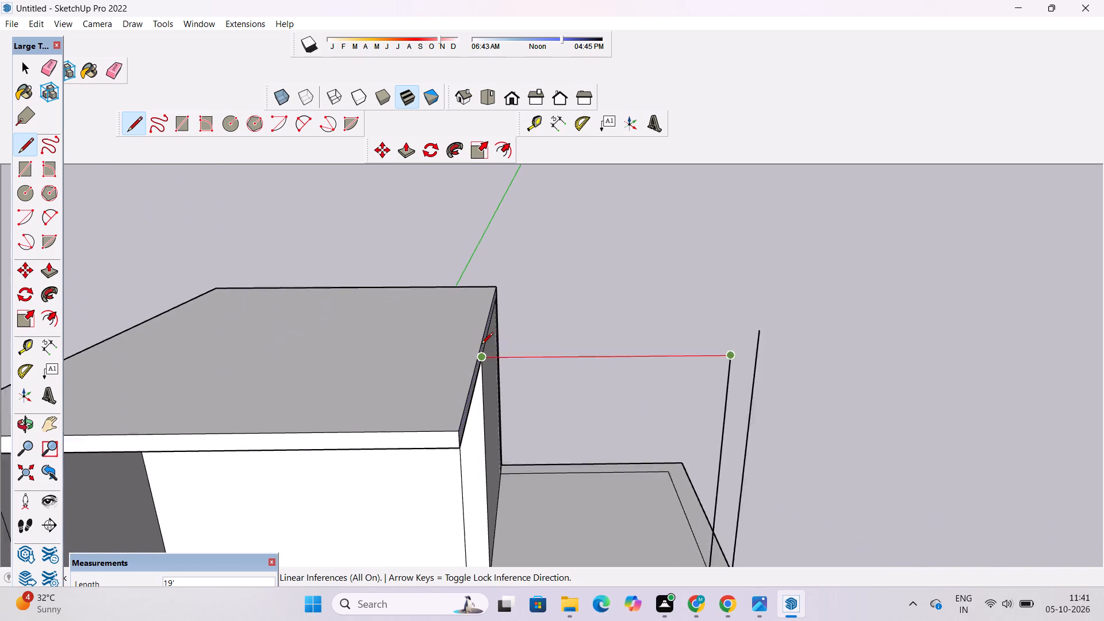
scroll(481, 345, up, 6)
click(482, 377)
scroll(449, 345, down, 6)
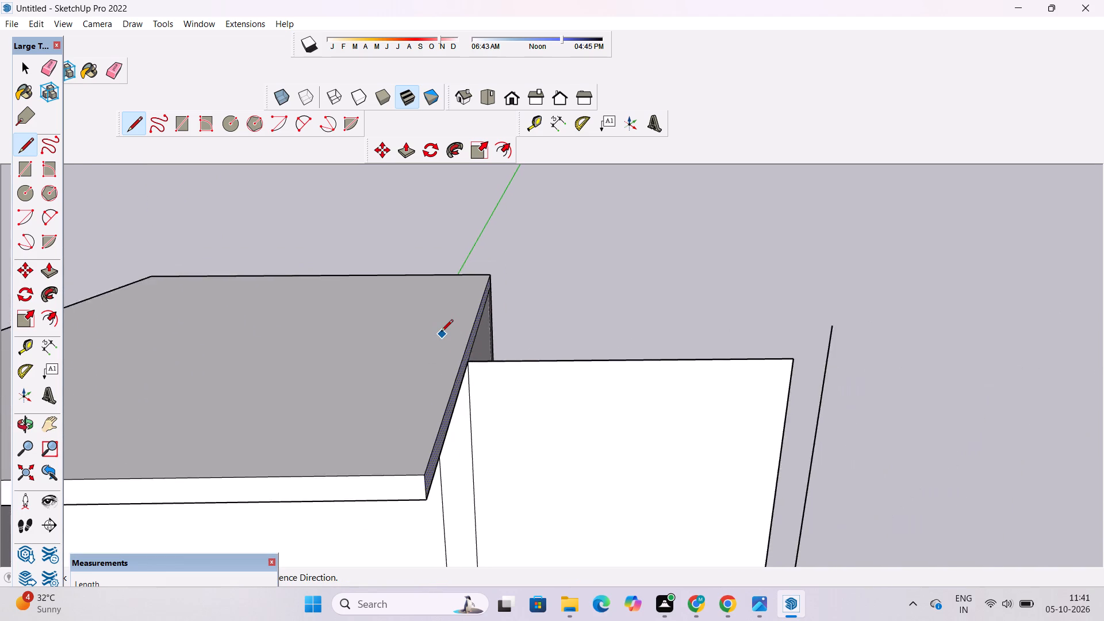
scroll(441, 332, down, 8)
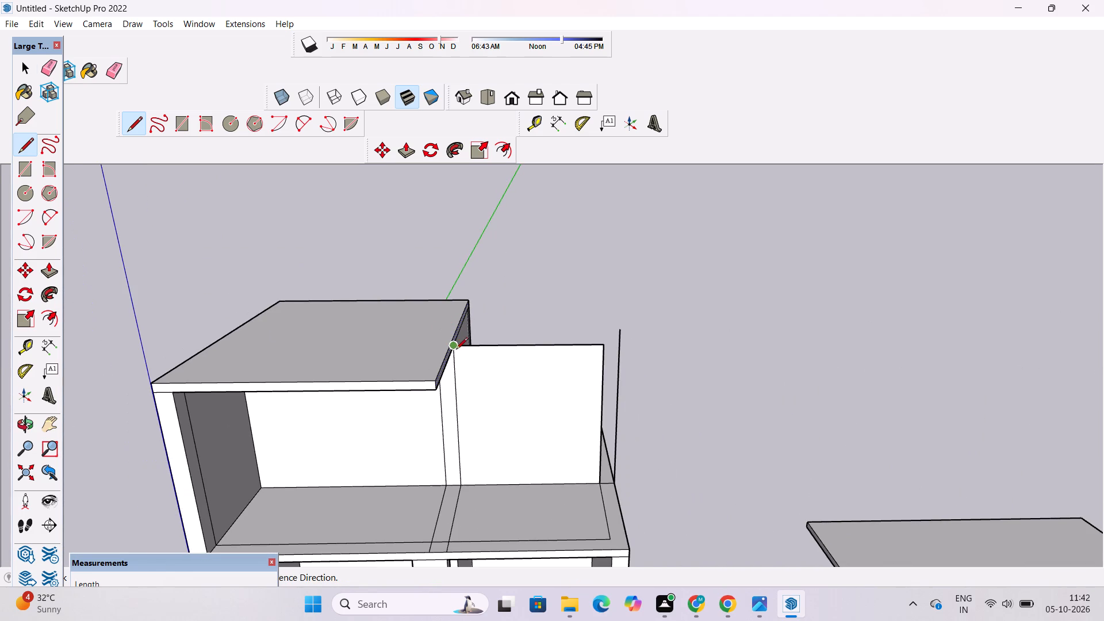
key(space)
Examine the upright wall face across the open floor and how it meets the raised block and roof slab.
key(o)
scroll(494, 362, down, 6)
shift+drag(509, 450, 628, 414)
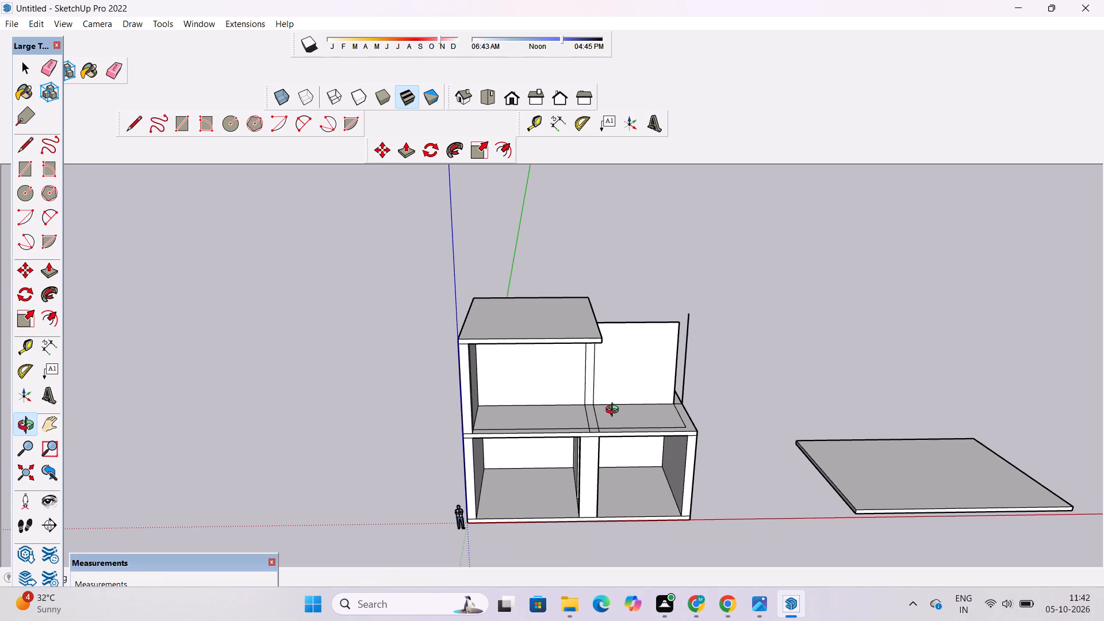
scroll(615, 411, down, 2)
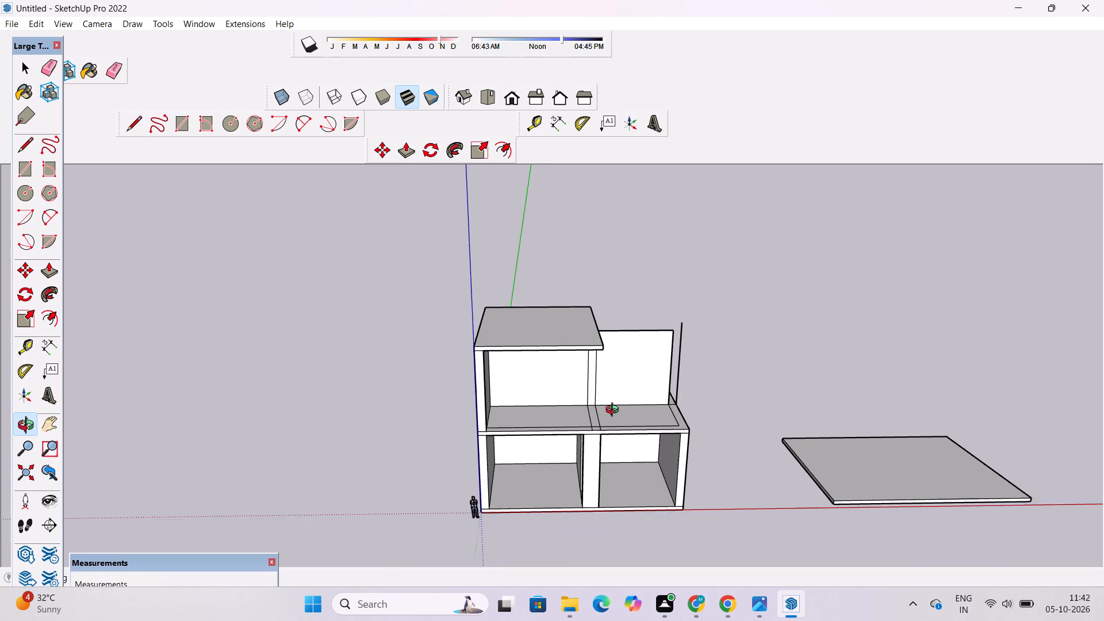
scroll(615, 411, down, 2)
drag(630, 374, 622, 443)
scroll(608, 333, up, 4)
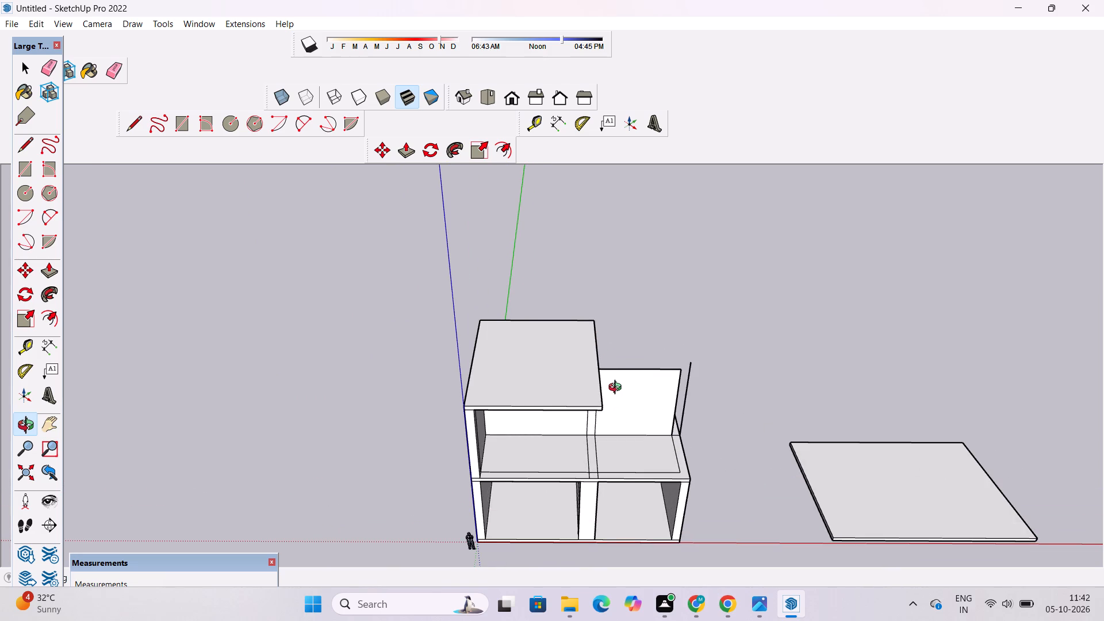
scroll(574, 393, down, 1)
shift+drag(645, 362, 566, 388)
scroll(549, 424, up, 3)
shift+click(550, 424)
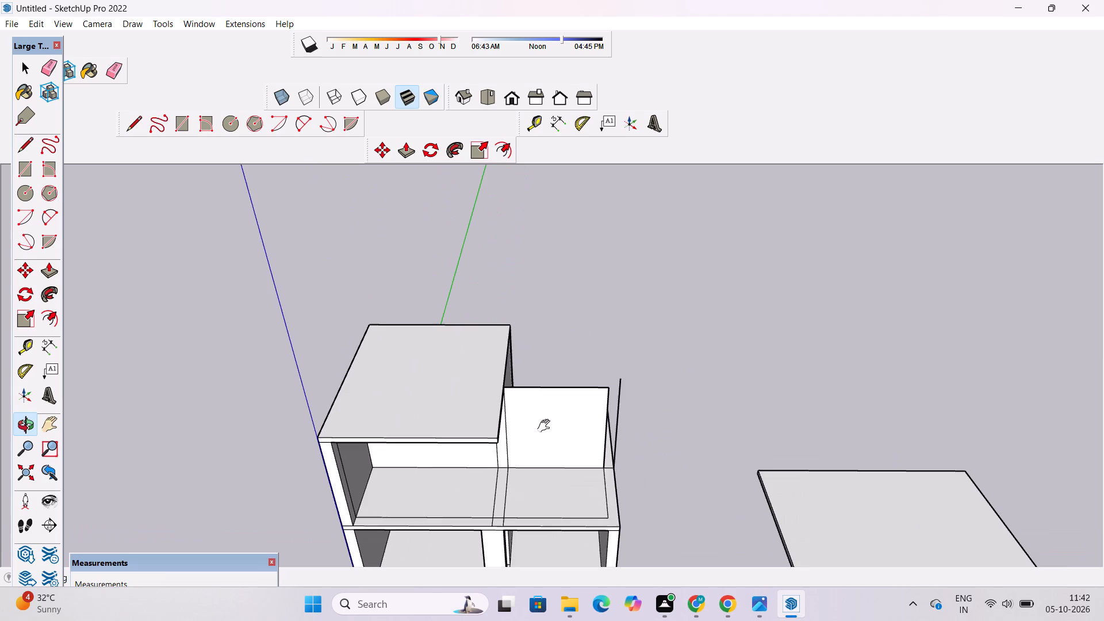
scroll(546, 426, up, 1)
shift+drag(546, 426, 534, 426)
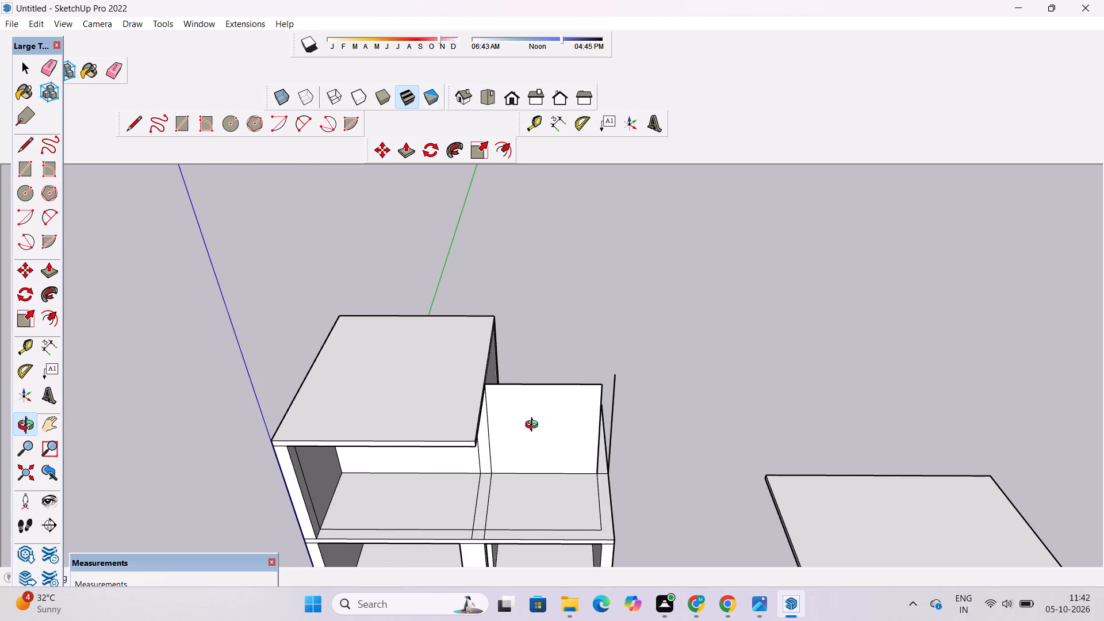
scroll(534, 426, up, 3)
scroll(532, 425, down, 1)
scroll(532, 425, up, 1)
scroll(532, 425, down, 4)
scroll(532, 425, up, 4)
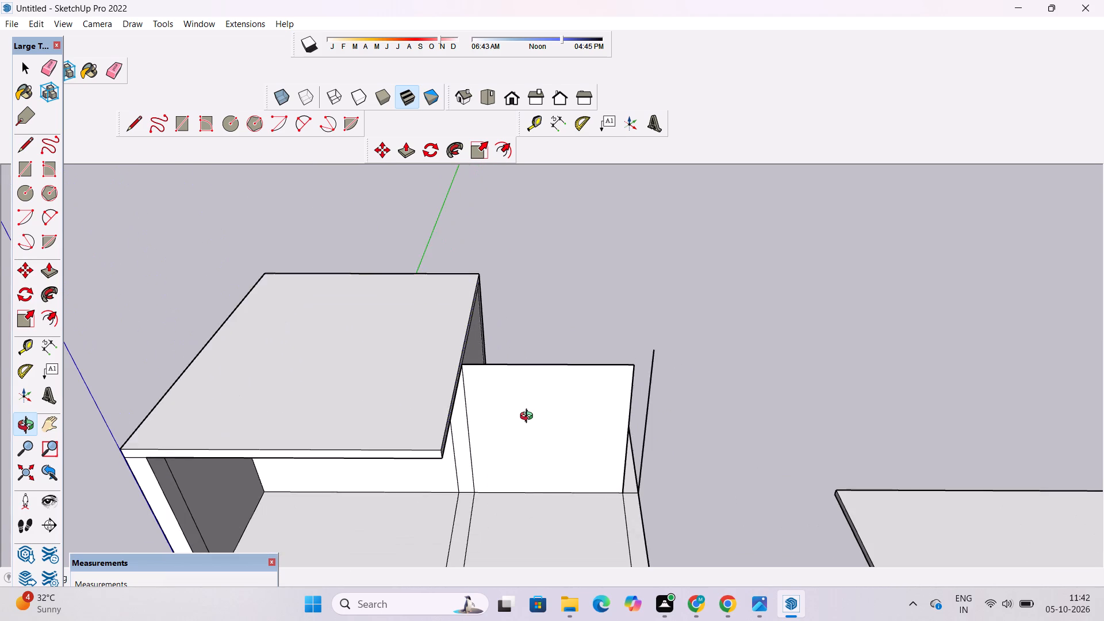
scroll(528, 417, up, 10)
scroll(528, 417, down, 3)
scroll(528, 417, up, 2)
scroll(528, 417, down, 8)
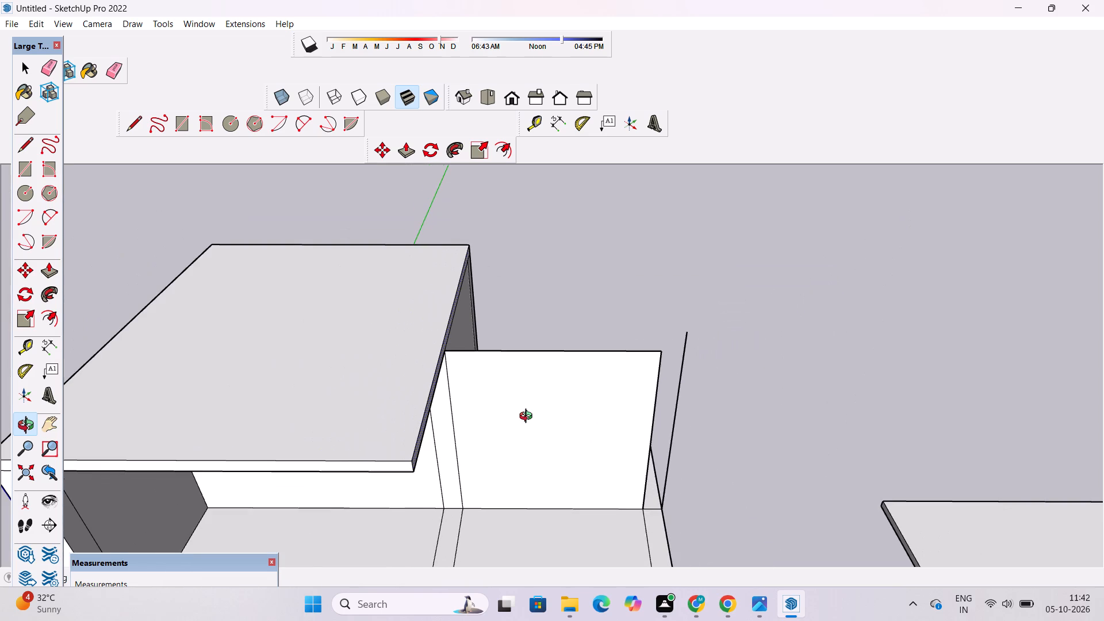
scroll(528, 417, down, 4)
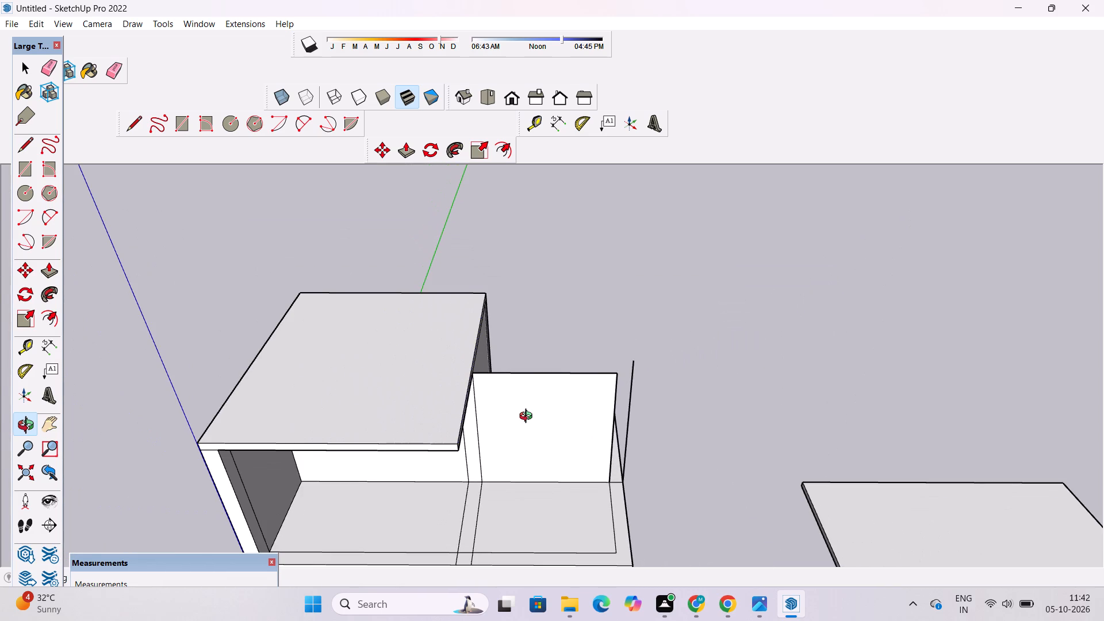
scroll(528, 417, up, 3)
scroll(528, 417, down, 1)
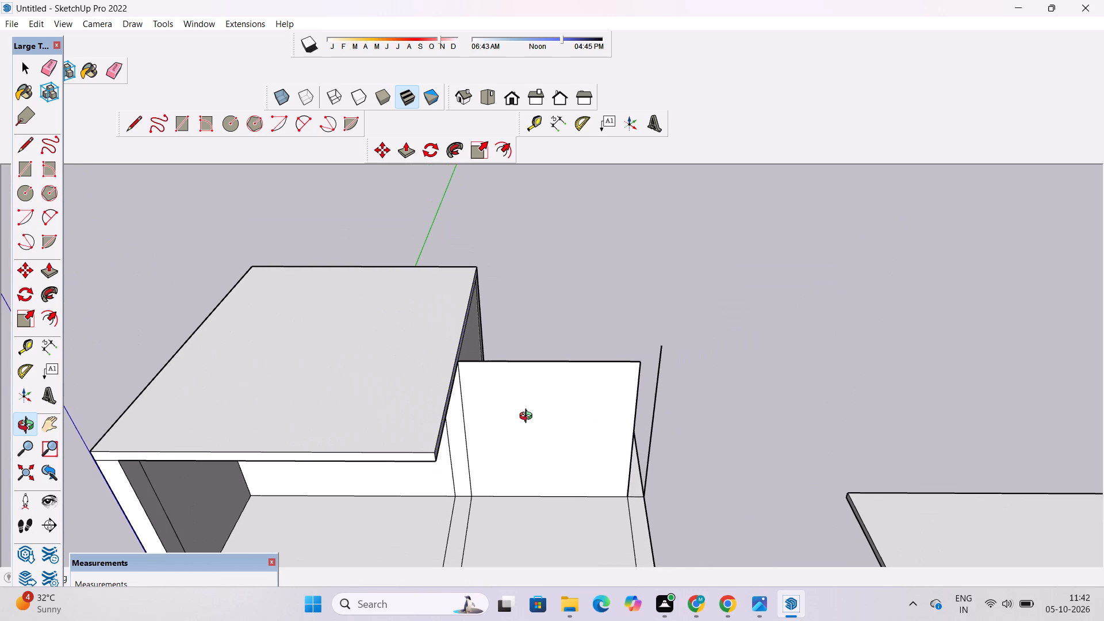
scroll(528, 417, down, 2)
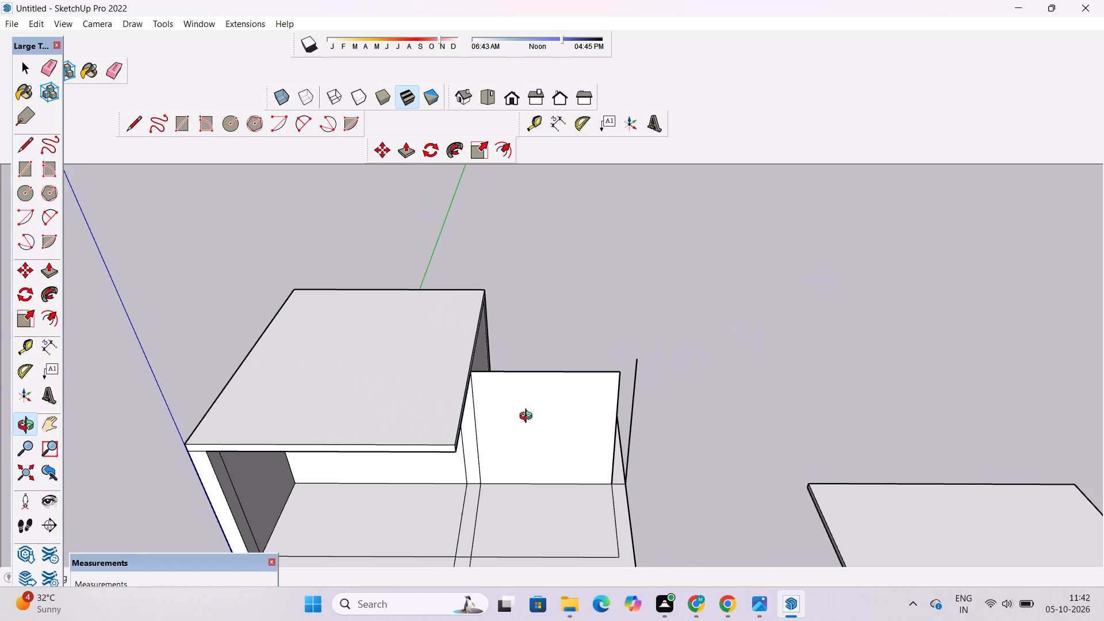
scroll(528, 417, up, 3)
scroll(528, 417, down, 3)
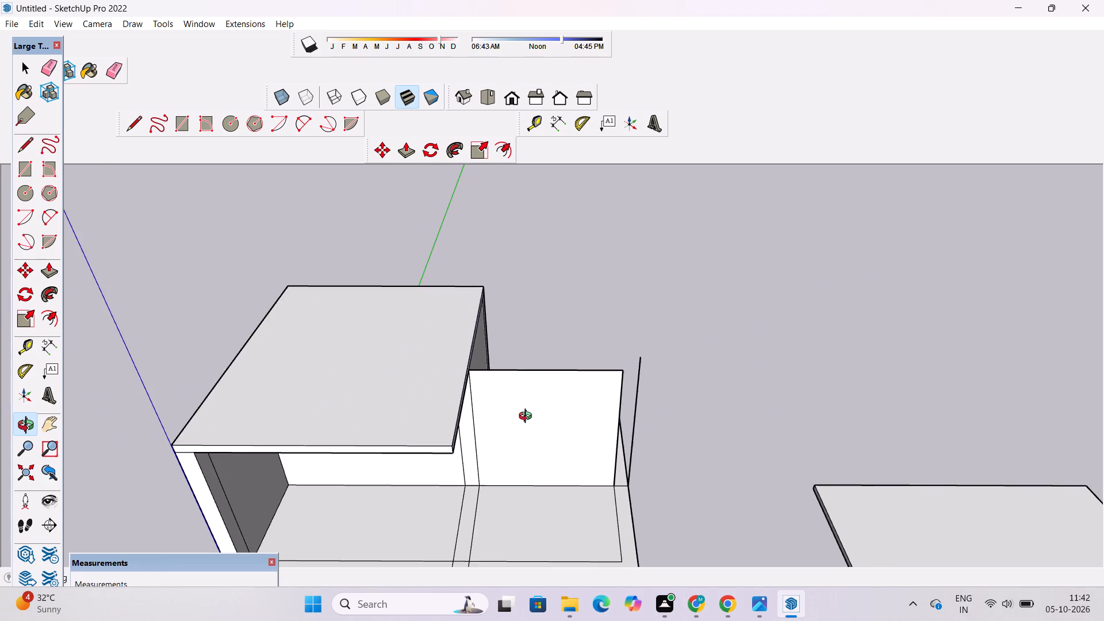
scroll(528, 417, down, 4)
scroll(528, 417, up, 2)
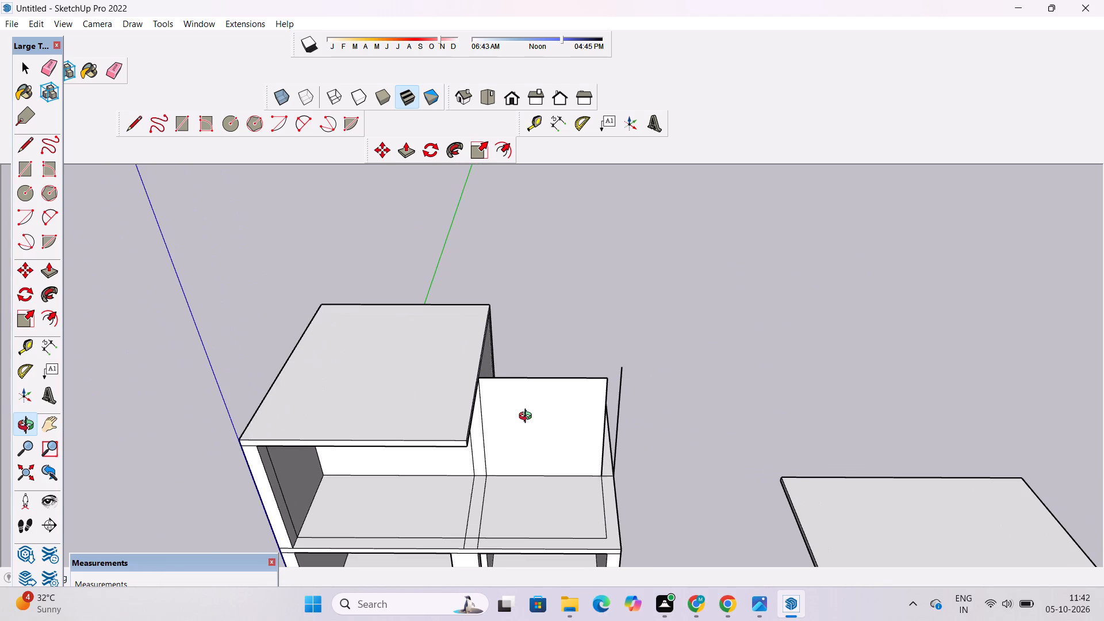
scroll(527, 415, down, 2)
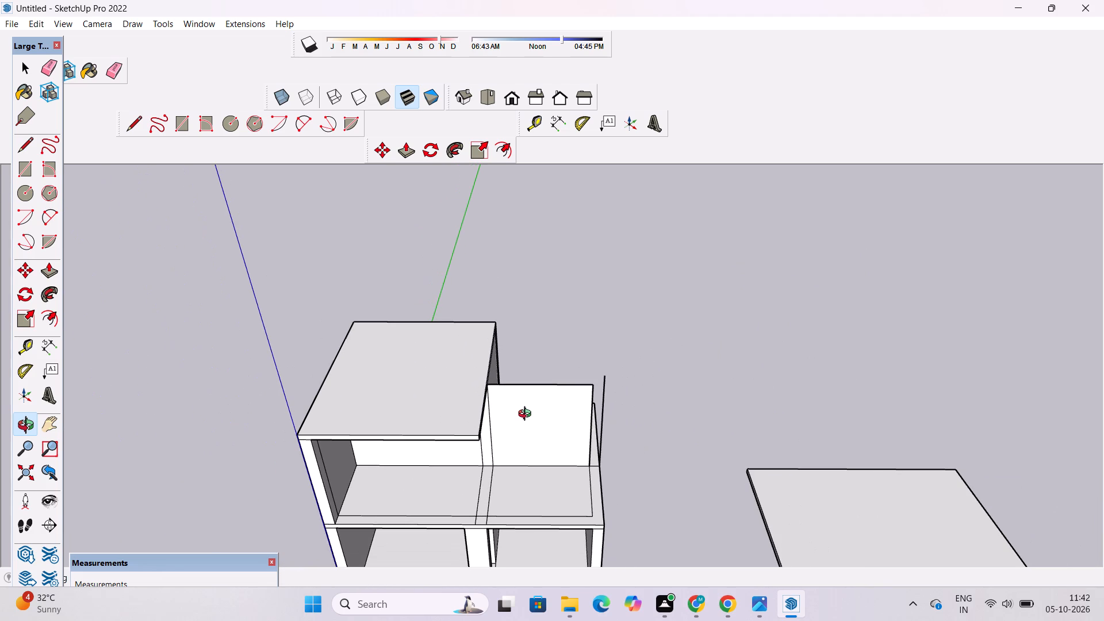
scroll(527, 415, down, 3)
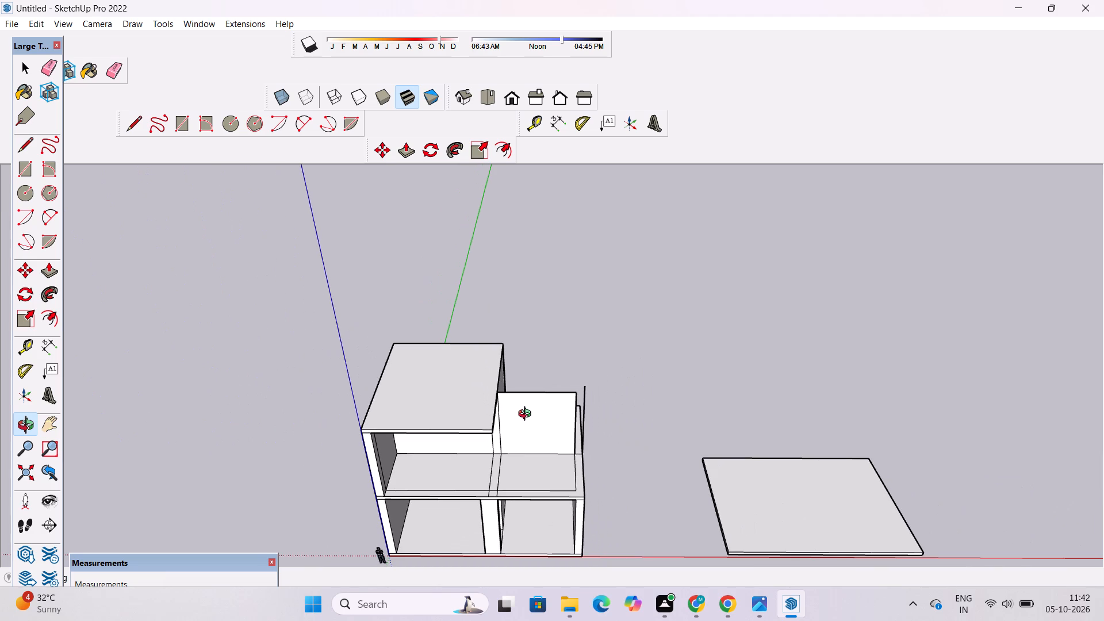
Examine the upright wall face against the raised block's roof slab from farther out and from higher angles.
scroll(527, 415, up, 2)
scroll(527, 415, down, 4)
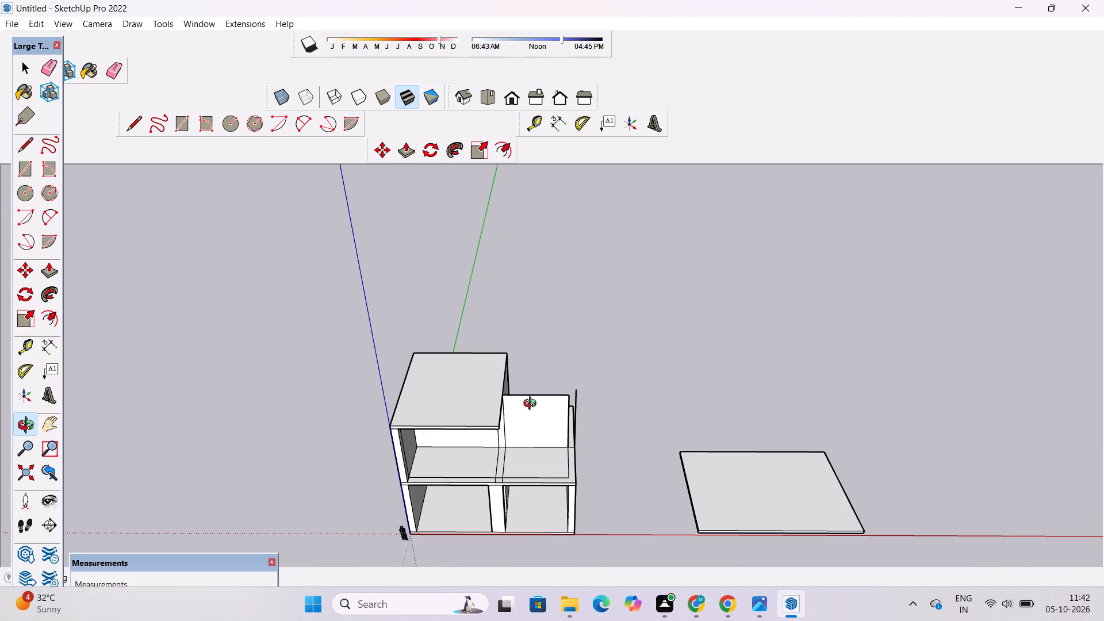
scroll(532, 405, down, 3)
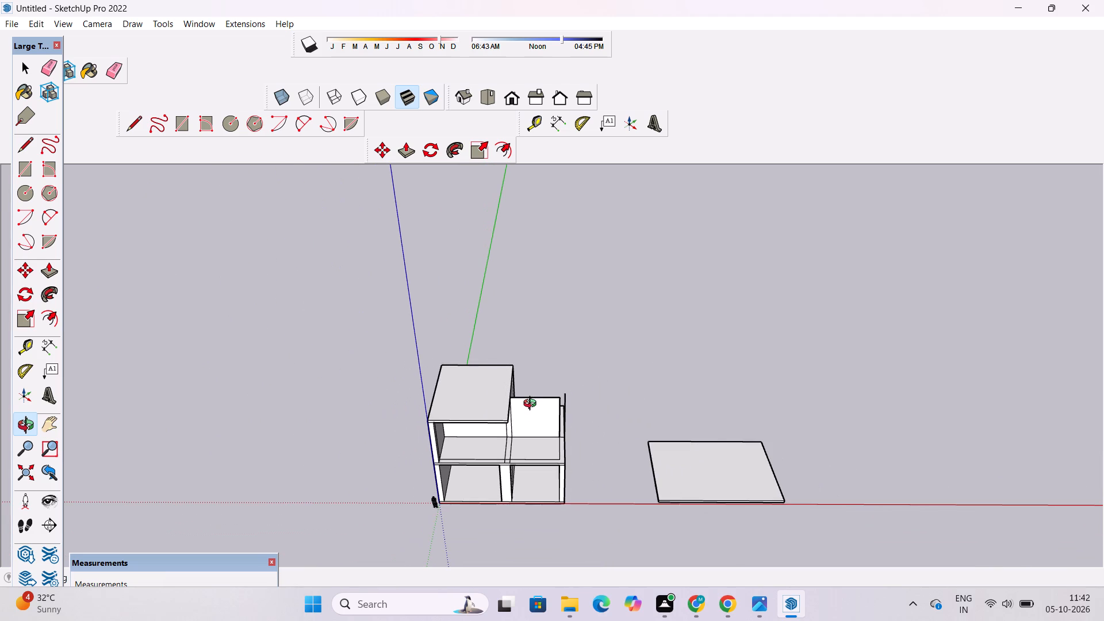
scroll(532, 405, down, 1)
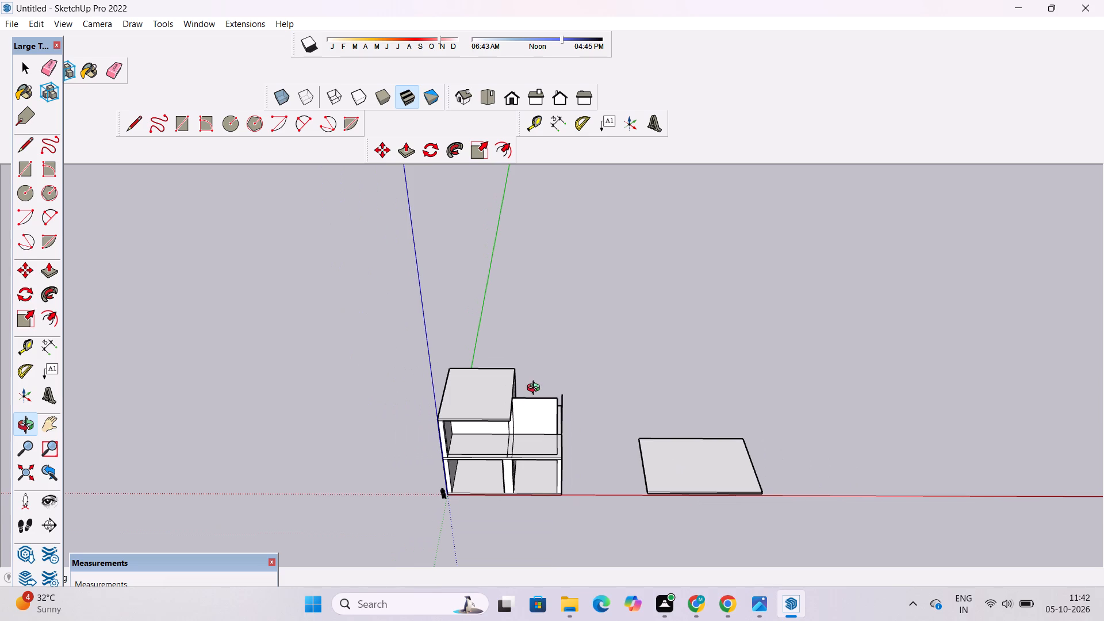
drag(612, 394, 599, 444)
shift+drag(553, 482, 591, 369)
scroll(586, 274, up, 5)
shift+drag(582, 298, 582, 404)
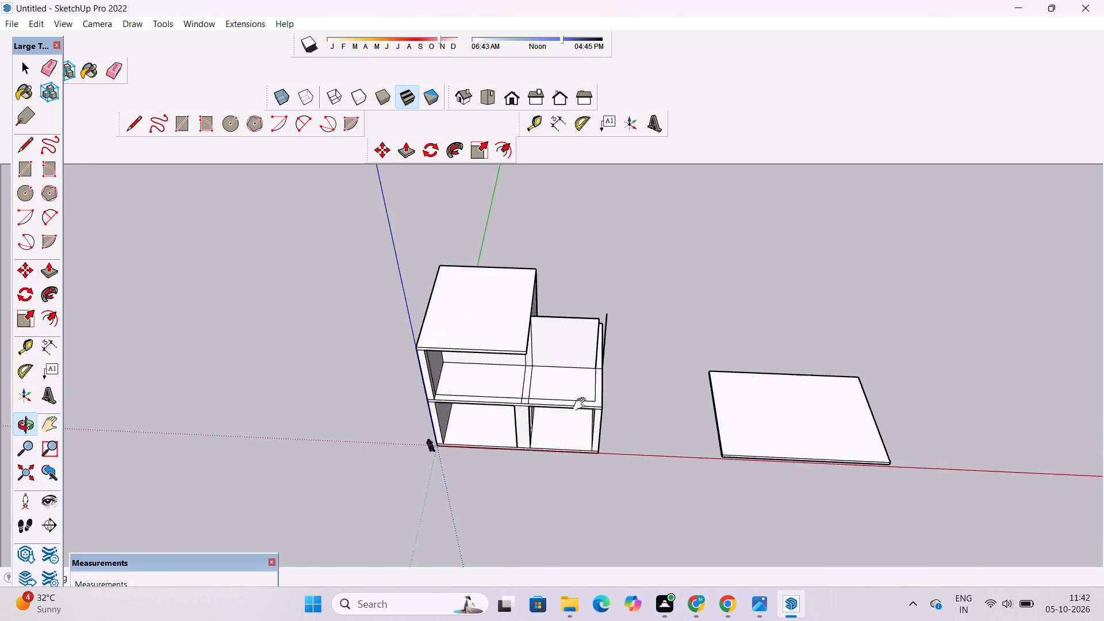
shift+drag(582, 404, 581, 430)
drag(576, 464, 596, 352)
scroll(581, 426, up, 5)
shift+drag(577, 419, 573, 382)
Undo the wall face's horizontal top line and the 20' vertical line on the inner border line.
key(ctrl+z)
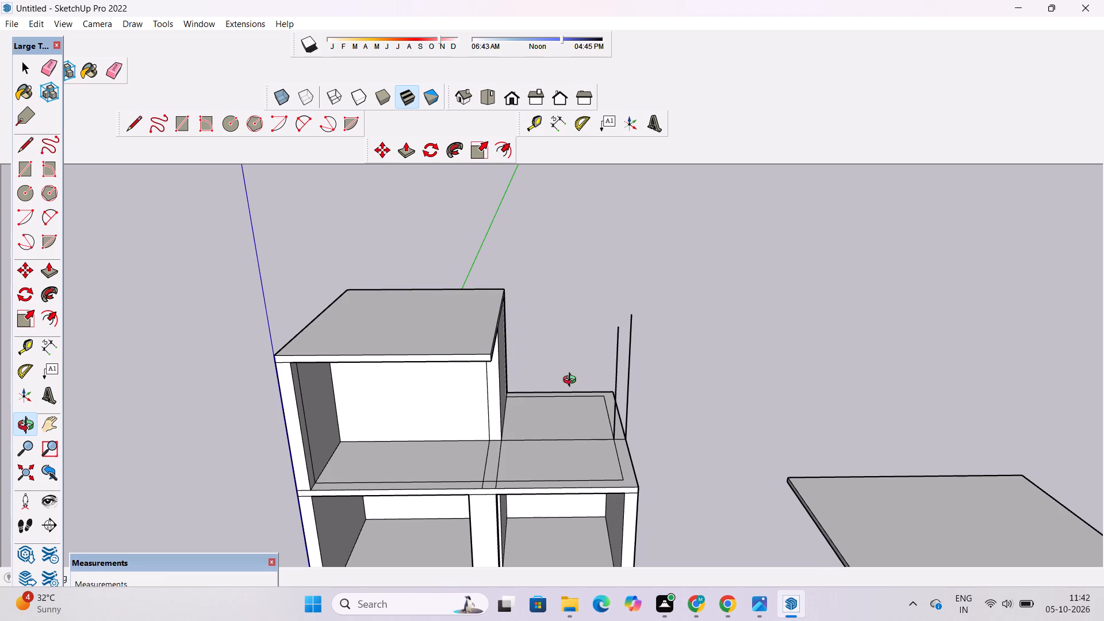
key(ctrl+z)
Draw a 25' vertical line up from where the open floor's cross line meets the inner border line near the outer edge.
drag(596, 408, 598, 488)
scroll(637, 447, up, 3)
shift+drag(637, 420, 637, 351)
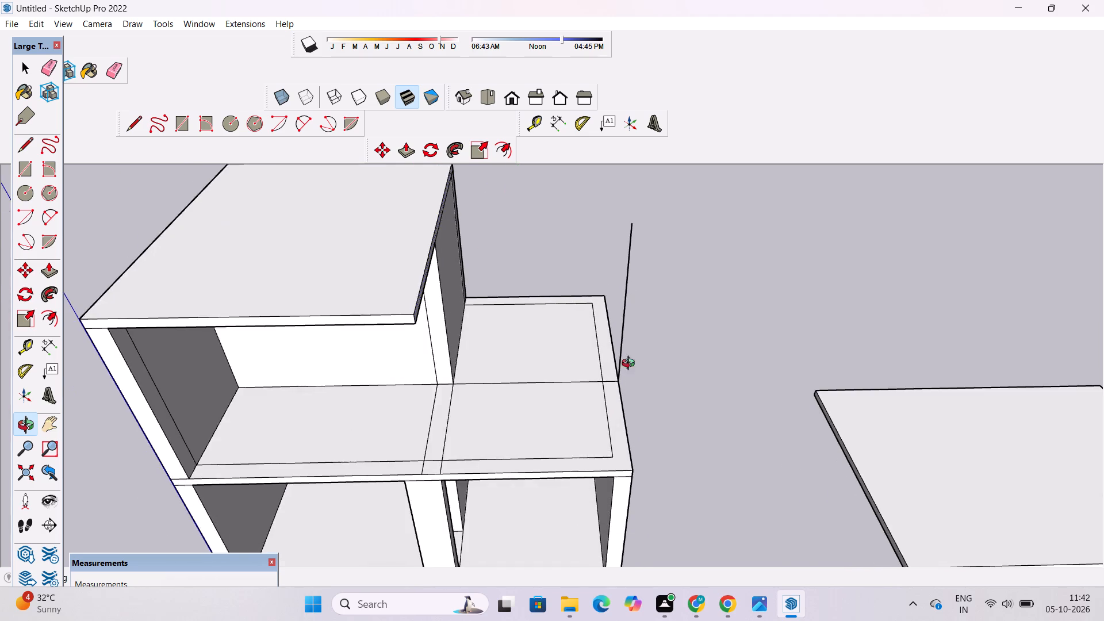
drag(628, 371, 619, 429)
scroll(602, 377, up, 8)
shift+drag(602, 377, 628, 414)
scroll(628, 414, down, 2)
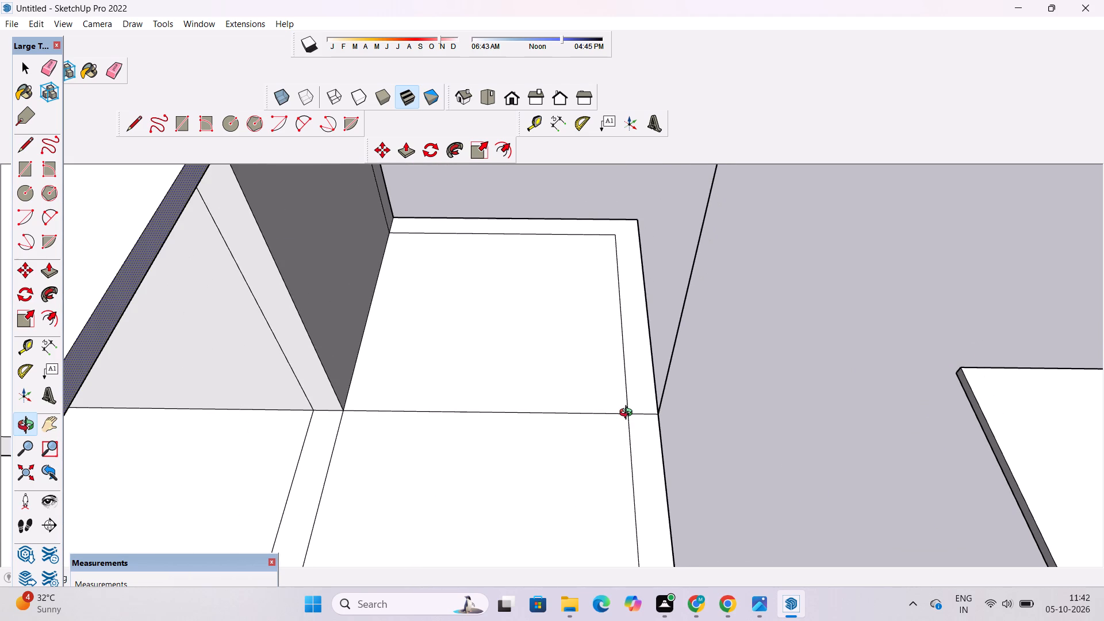
scroll(629, 414, up, 3)
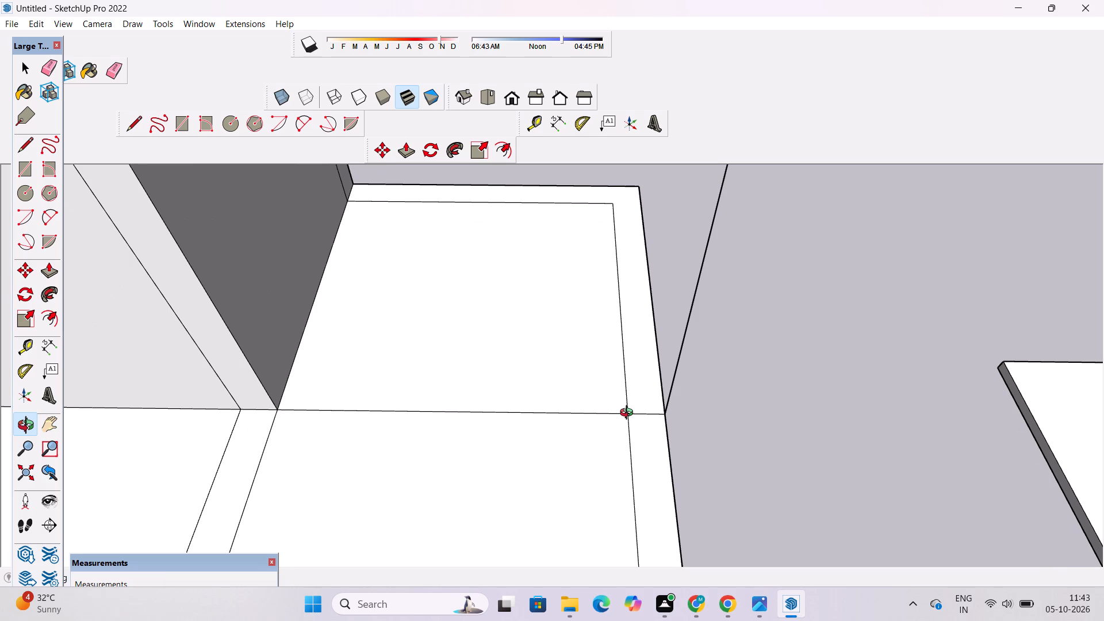
scroll(629, 414, down, 3)
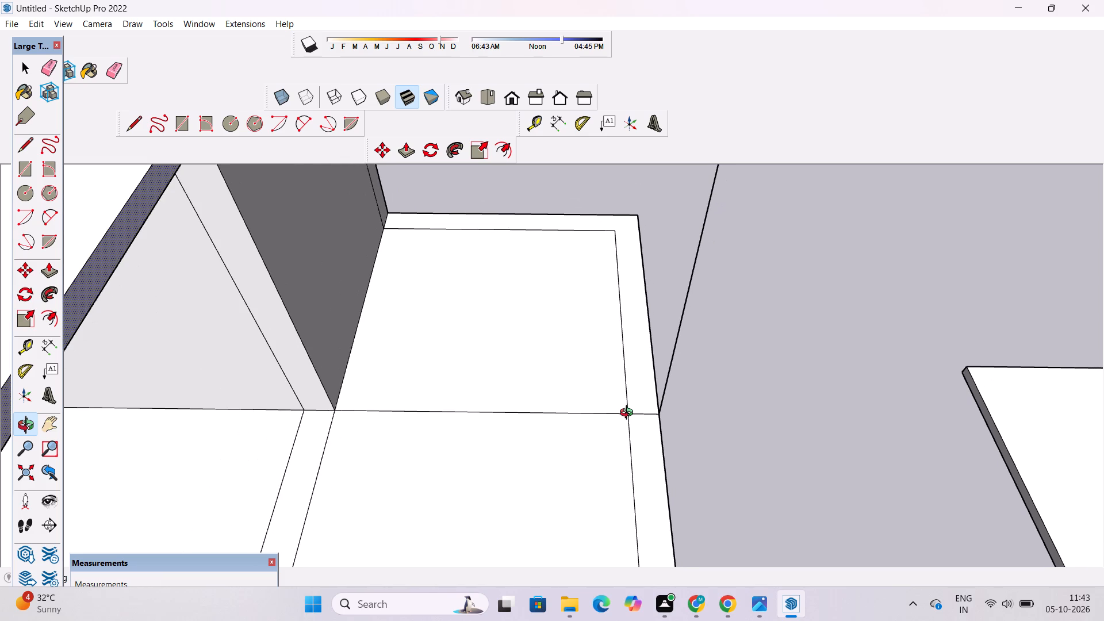
shift+drag(649, 415, 604, 343)
shift+drag(601, 353, 605, 400)
scroll(606, 400, down, 3)
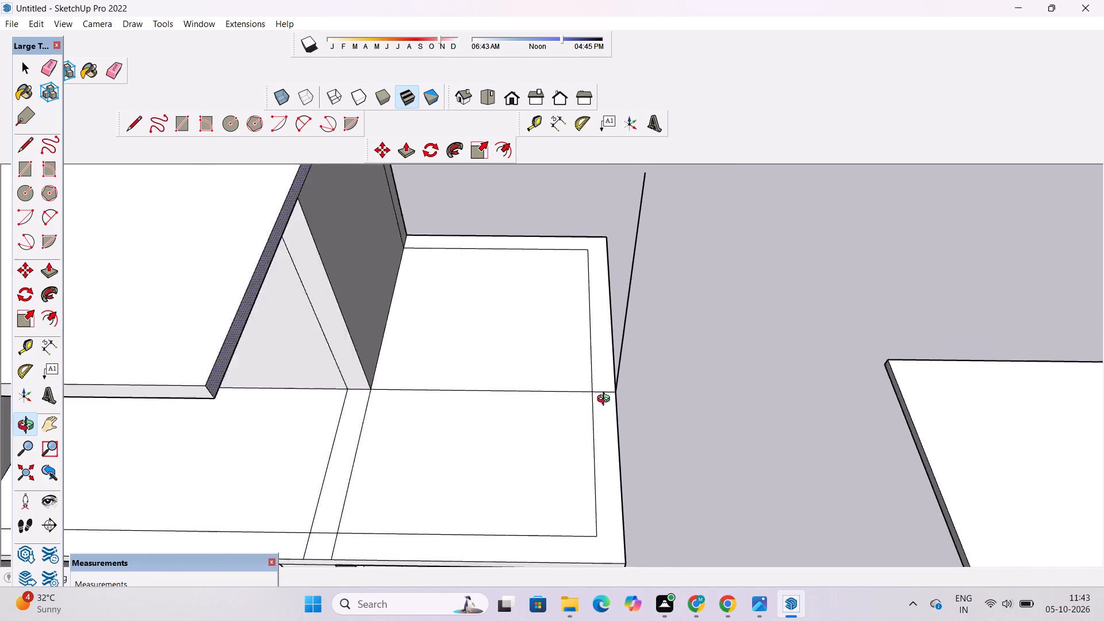
key(l)
click(590, 392)
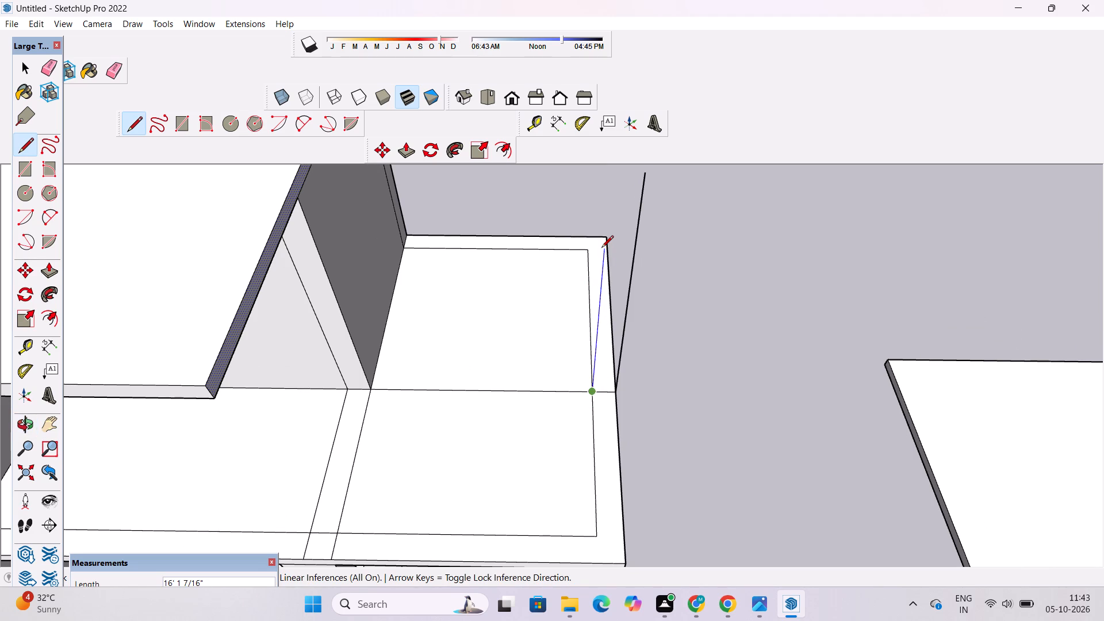
text(25')
key(Return)
Examine the heights of both vertical lines at the open floor's outer edge against the raised block and roof slab from several angles.
scroll(571, 343, down, 9)
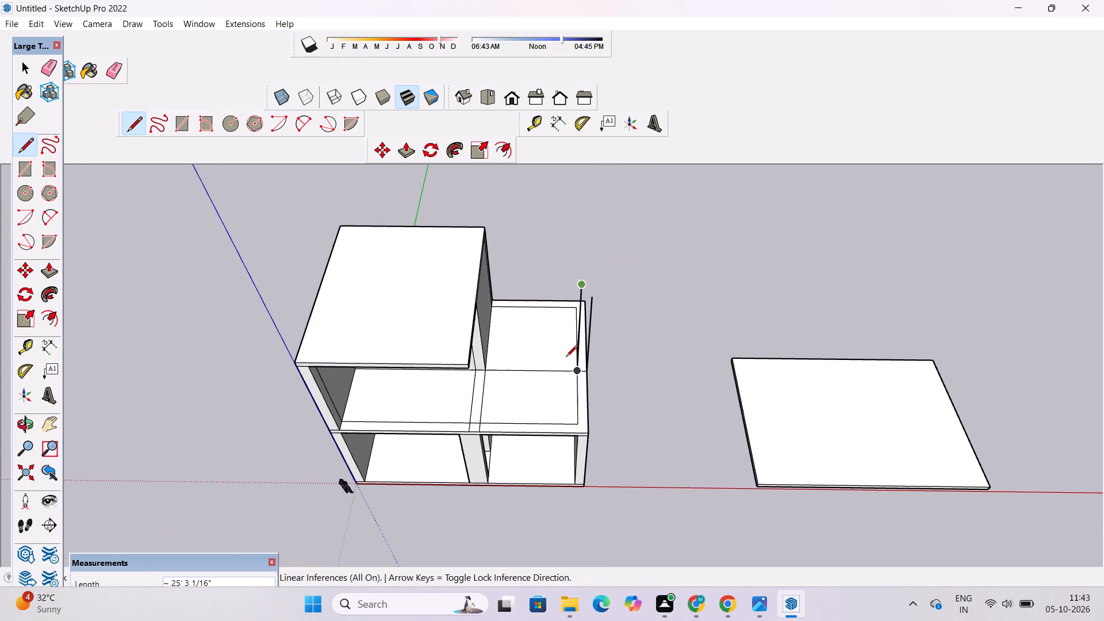
key(o)
drag(571, 450, 561, 233)
shift+drag(559, 232, 566, 319)
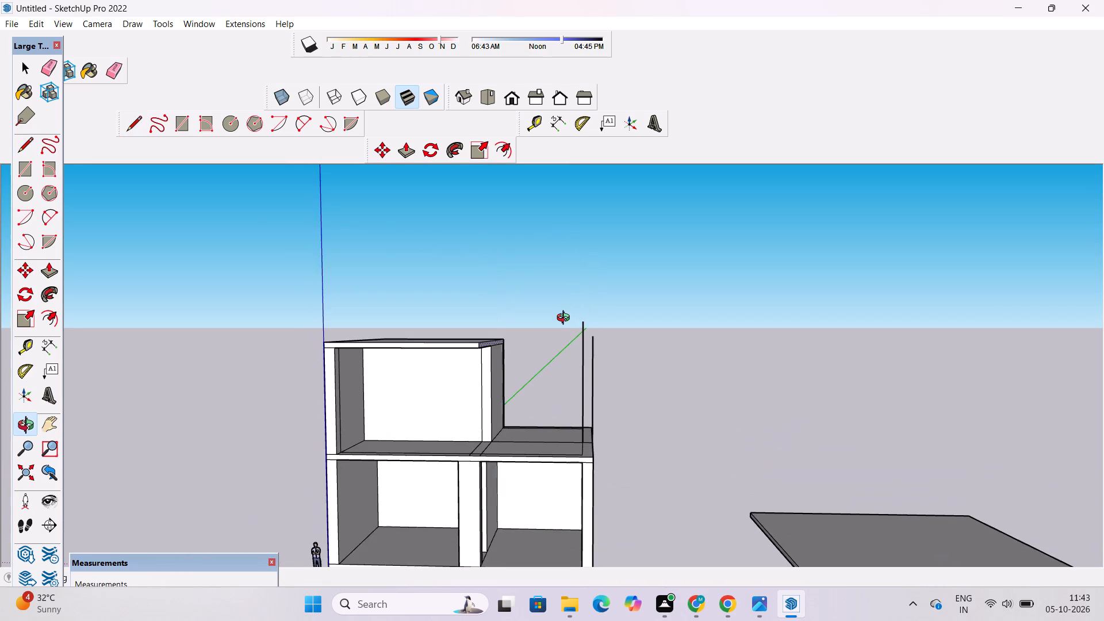
scroll(566, 319, up, 2)
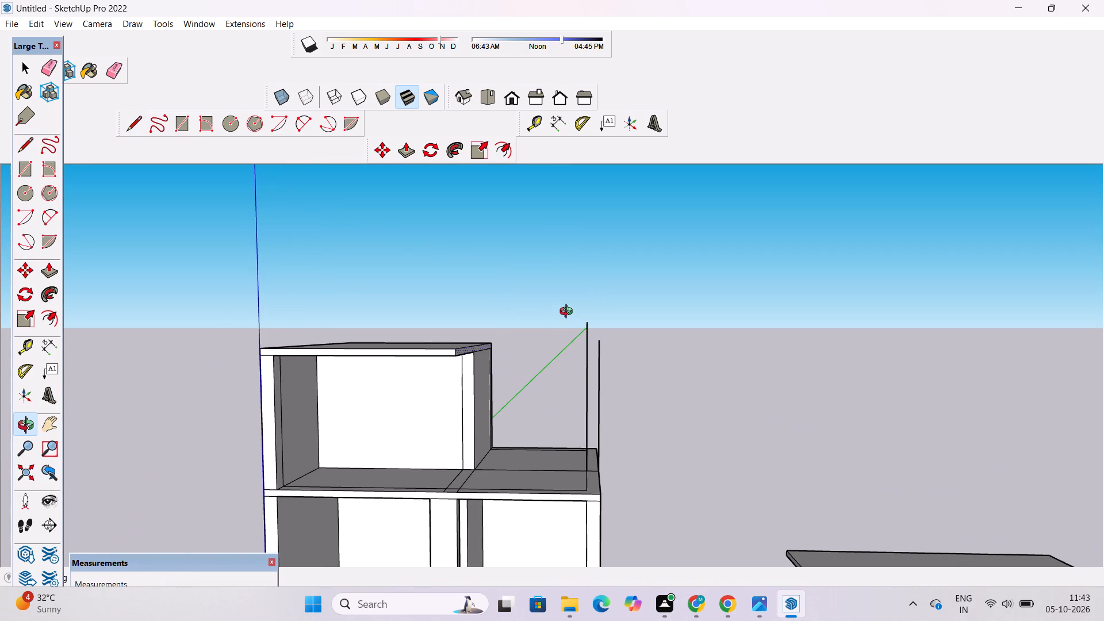
scroll(569, 313, up, 1)
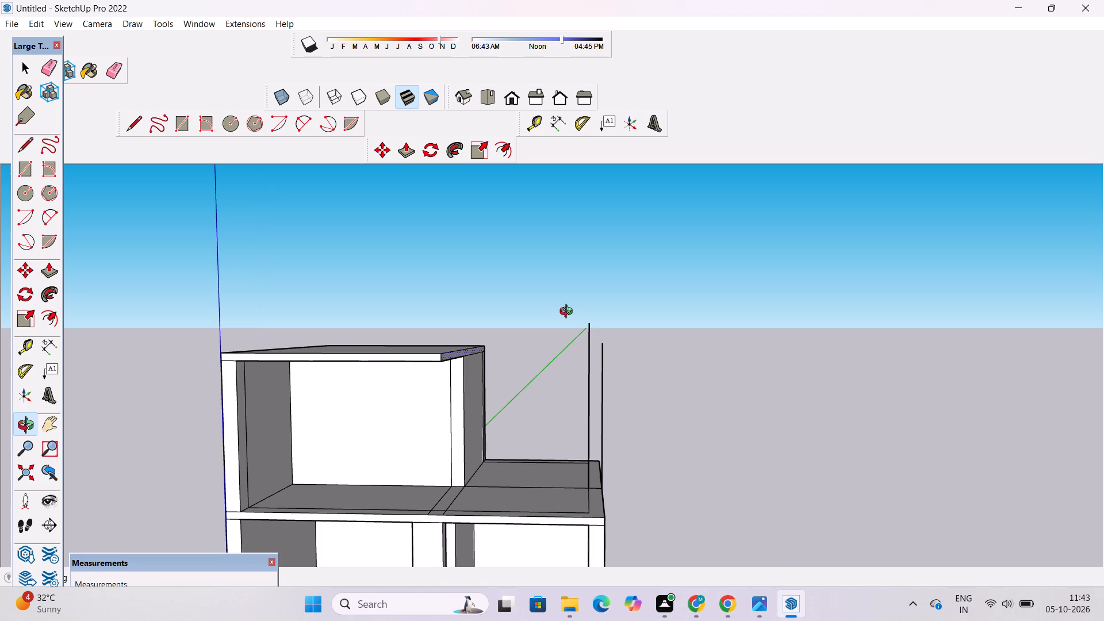
scroll(568, 317, down, 4)
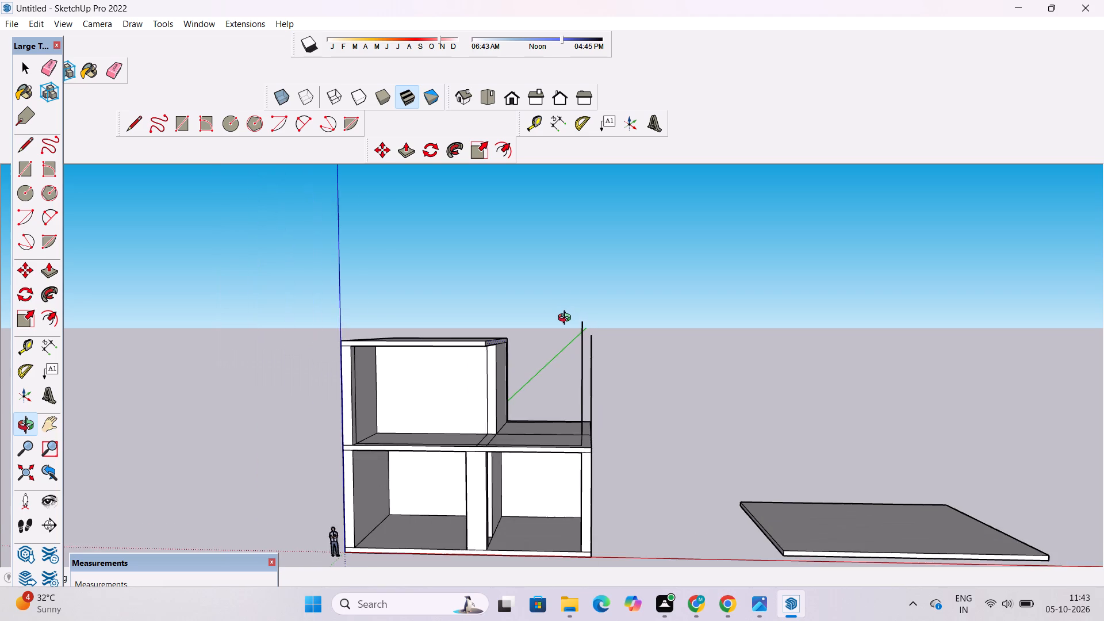
scroll(567, 319, down, 1)
scroll(567, 319, up, 1)
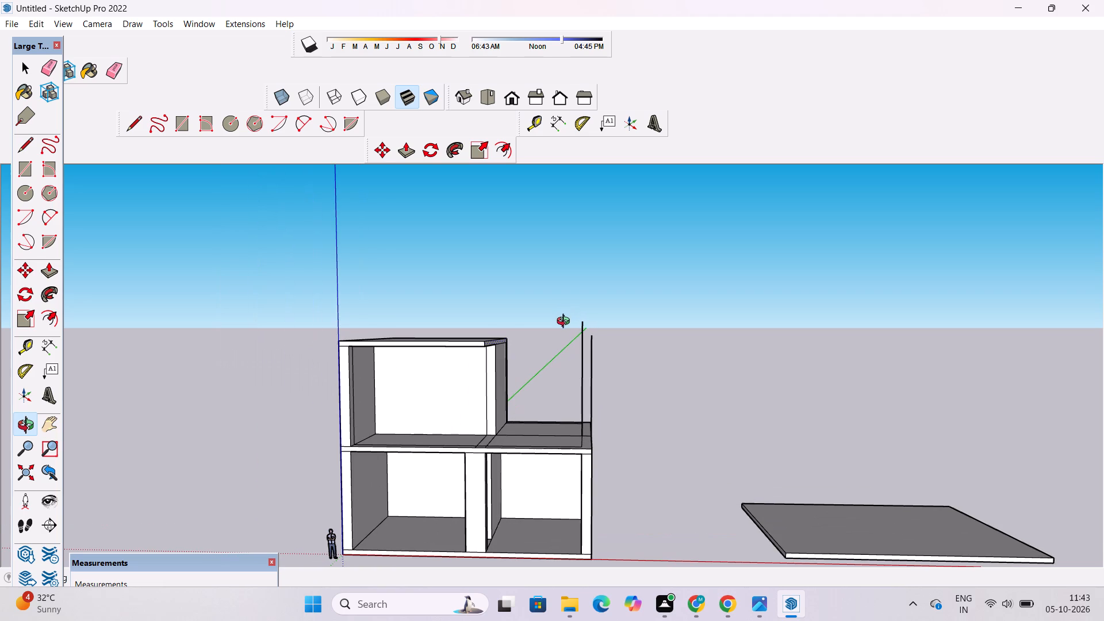
scroll(546, 340, down, 1)
scroll(526, 305, up, 5)
drag(526, 346, 543, 474)
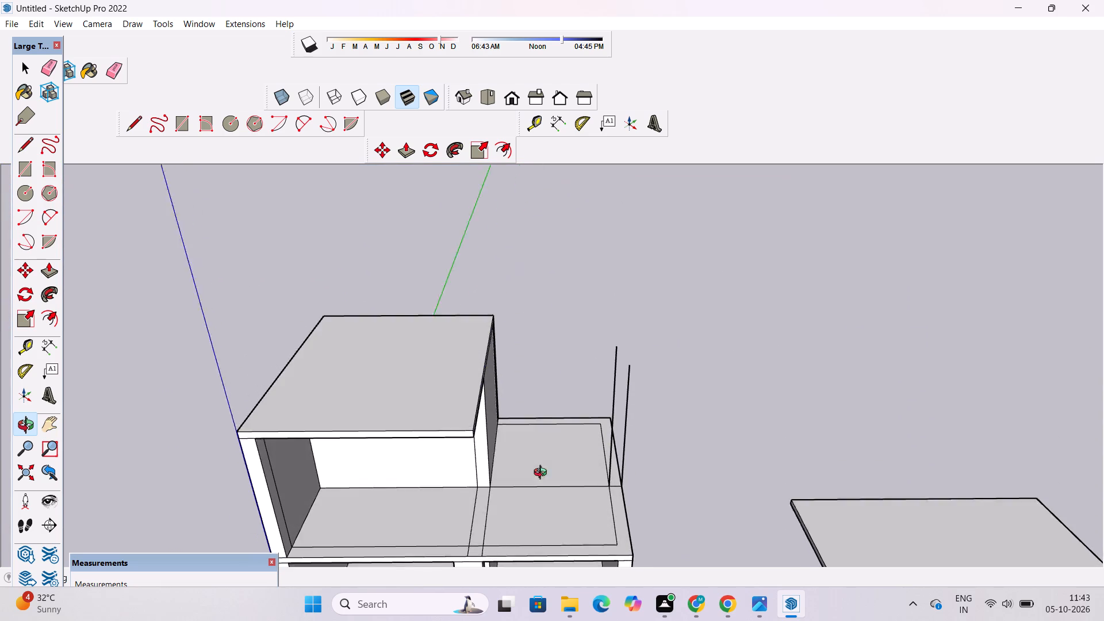
drag(543, 474, 542, 480)
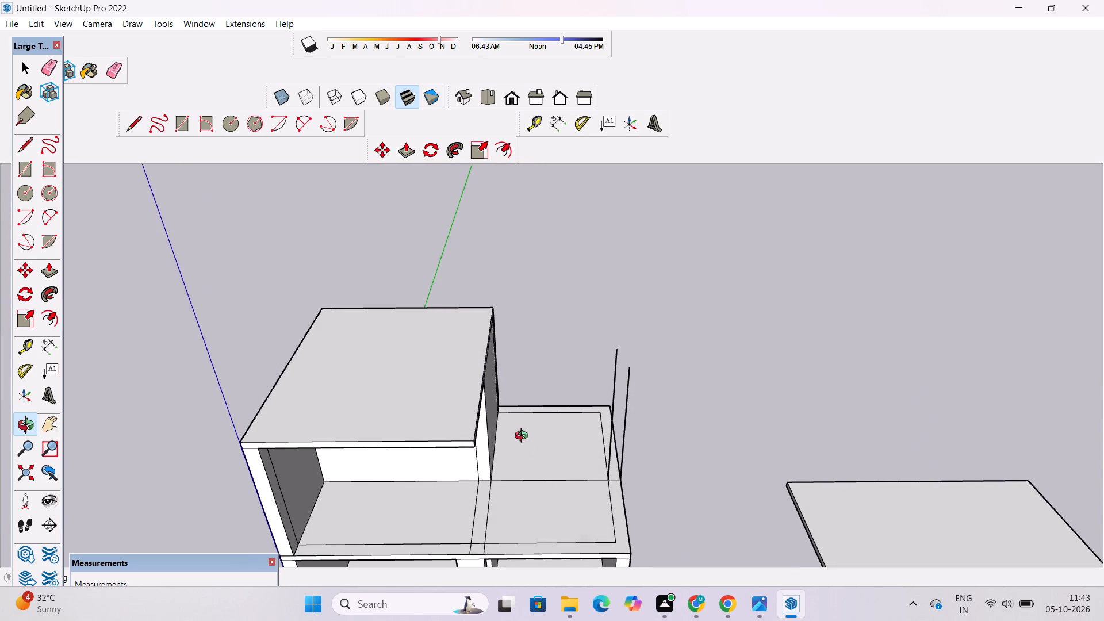
scroll(497, 425, up, 1)
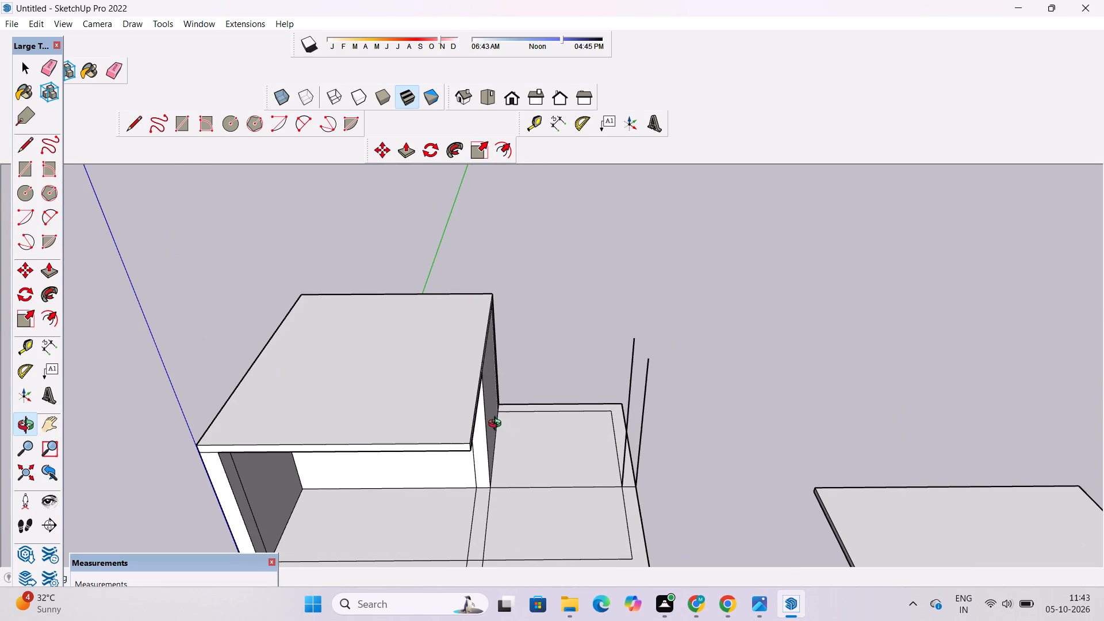
drag(468, 455, 469, 243)
scroll(468, 276, down, 4)
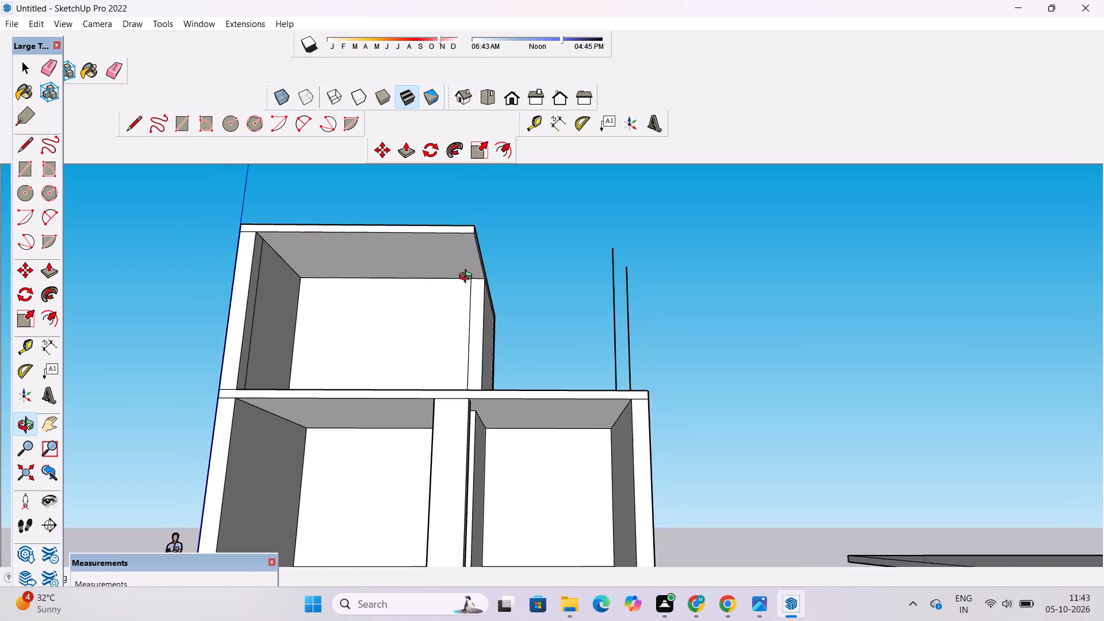
scroll(468, 278, down, 2)
drag(515, 260, 540, 479)
scroll(455, 319, up, 3)
shift+drag(473, 289, 532, 370)
scroll(530, 369, down, 2)
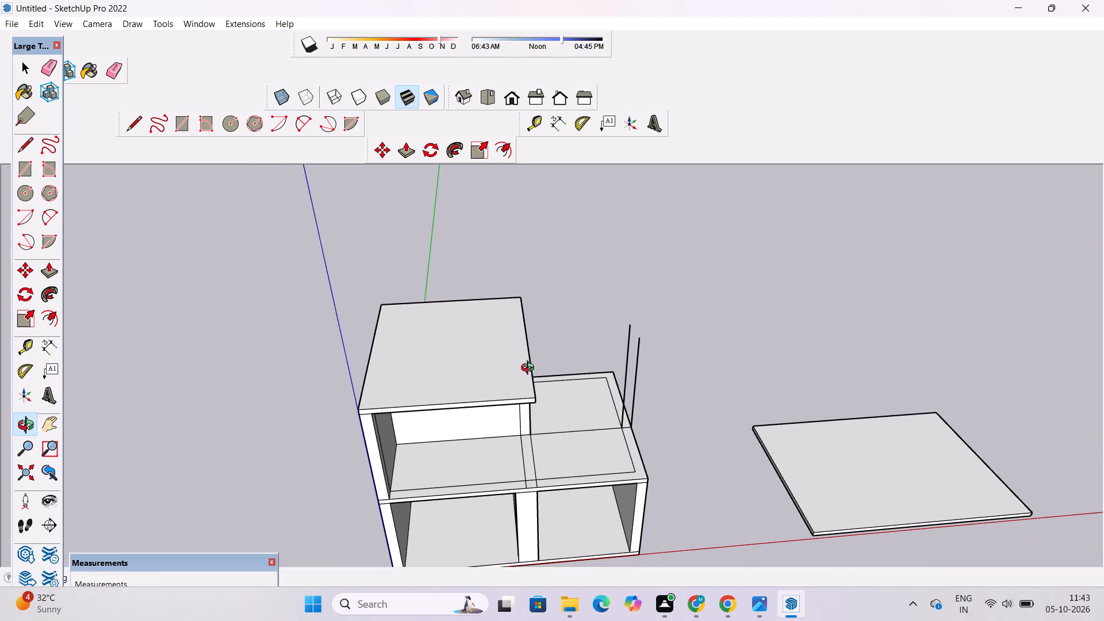
drag(567, 372, 553, 370)
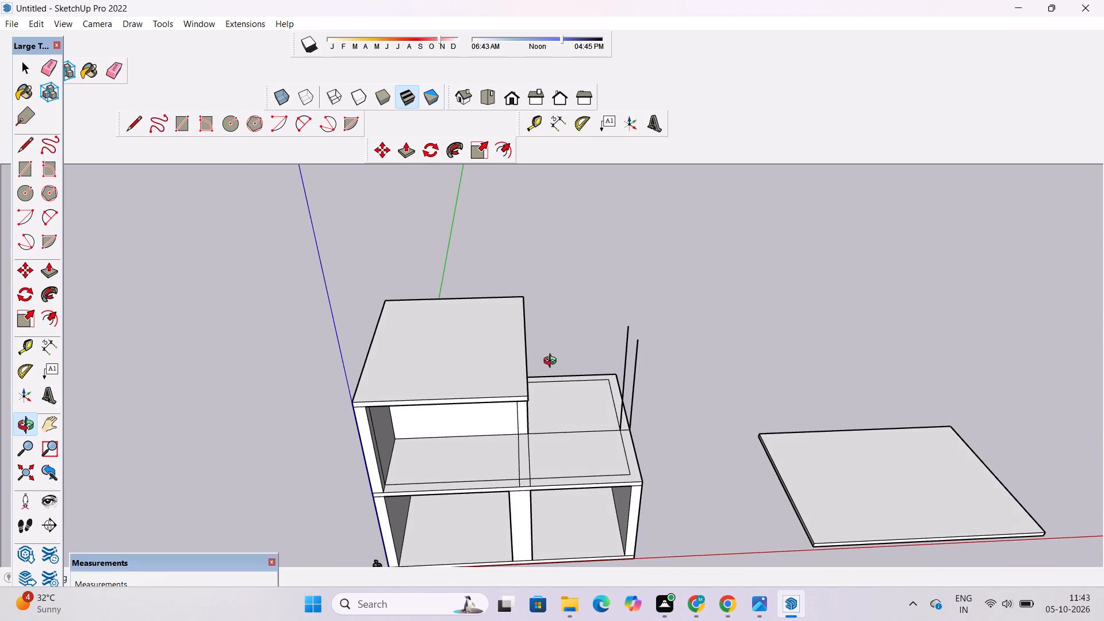
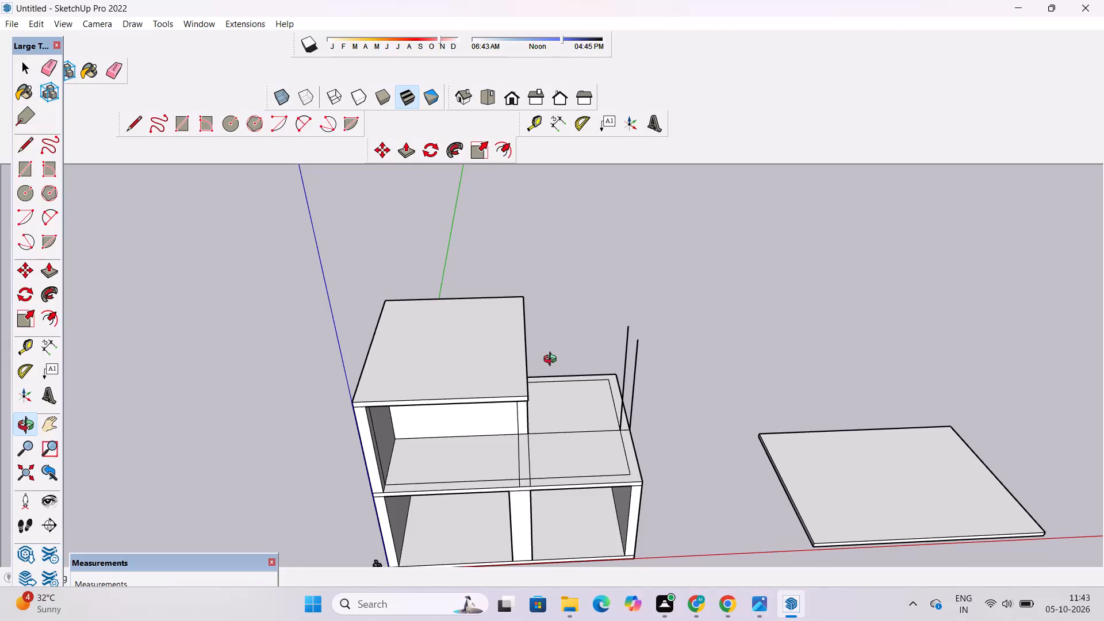
Examine the two-level block, its upper room and roof slab, and the loose vertical lines from several angles.
scroll(555, 361, down, 4)
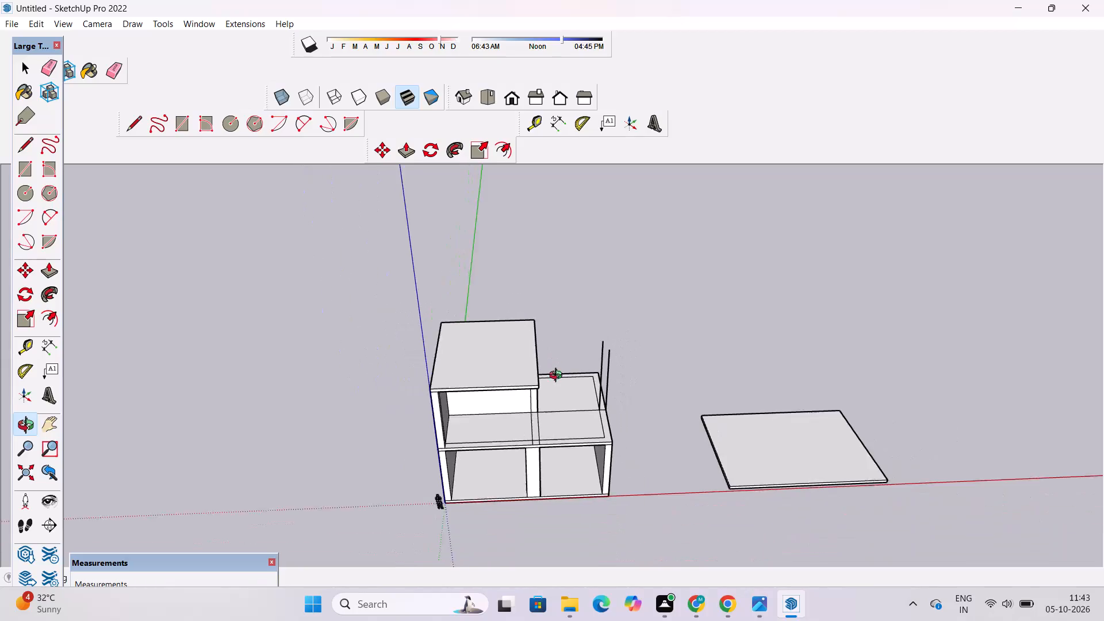
scroll(558, 377, down, 2)
scroll(524, 378, up, 4)
shift+drag(572, 378, 554, 392)
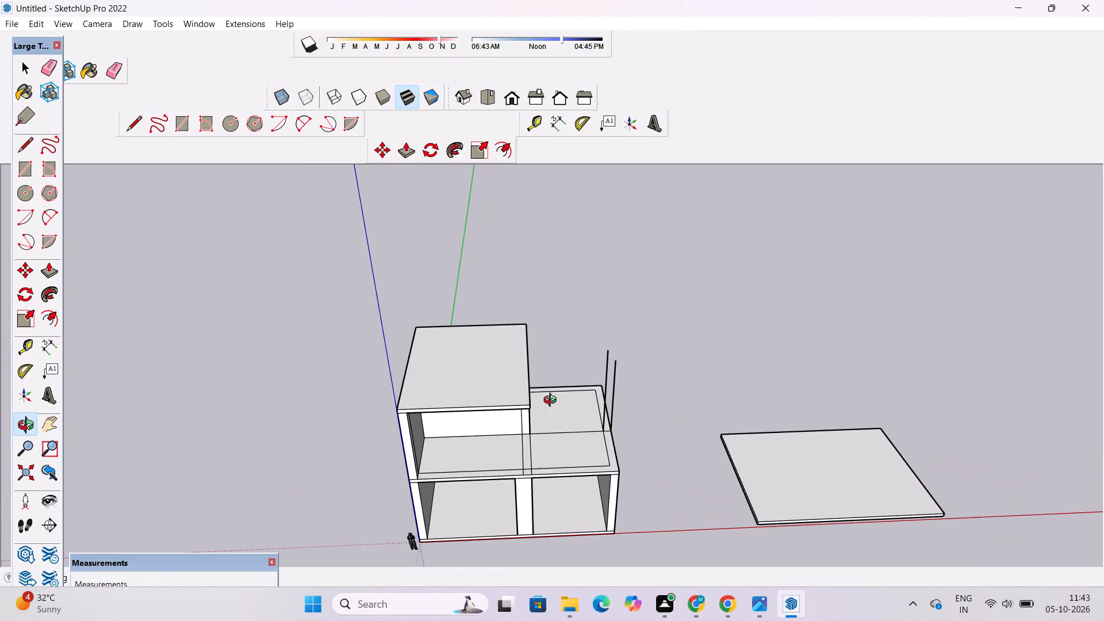
drag(551, 403, 509, 412)
scroll(522, 407, up, 2)
shift+drag(524, 405, 495, 433)
scroll(495, 433, up, 4)
scroll(495, 433, down, 4)
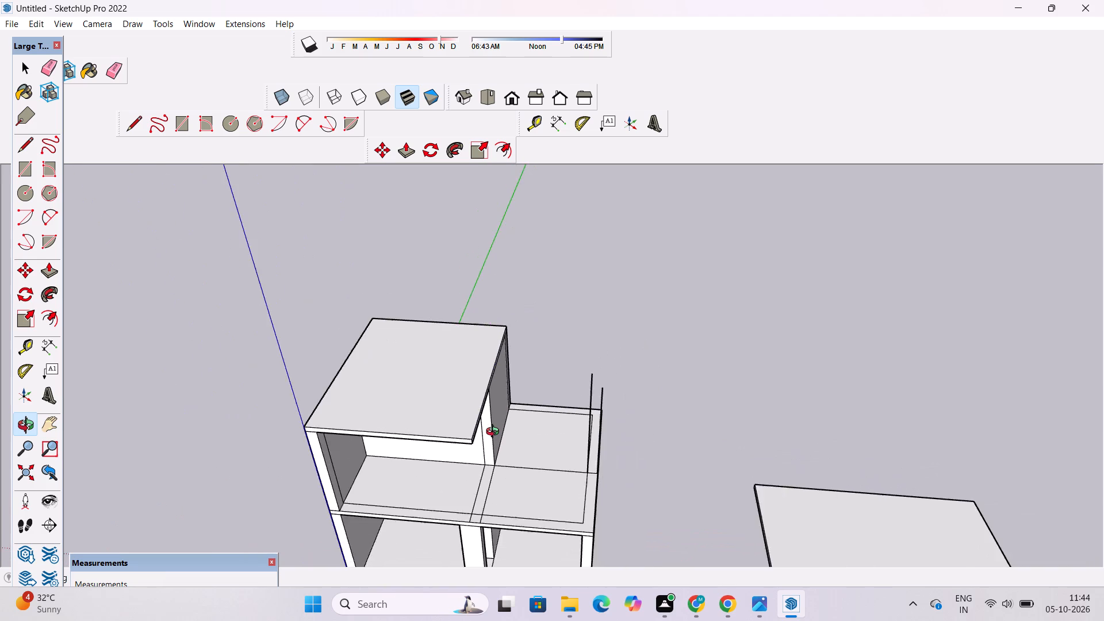
scroll(495, 433, up, 4)
scroll(495, 433, down, 4)
scroll(495, 433, up, 1)
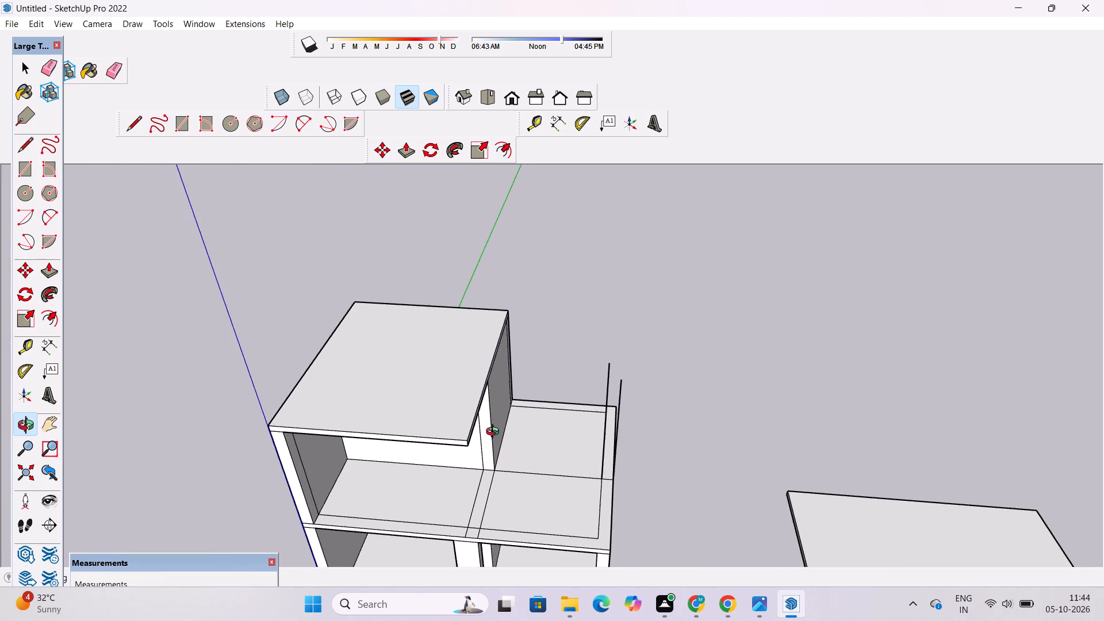
scroll(495, 433, up, 3)
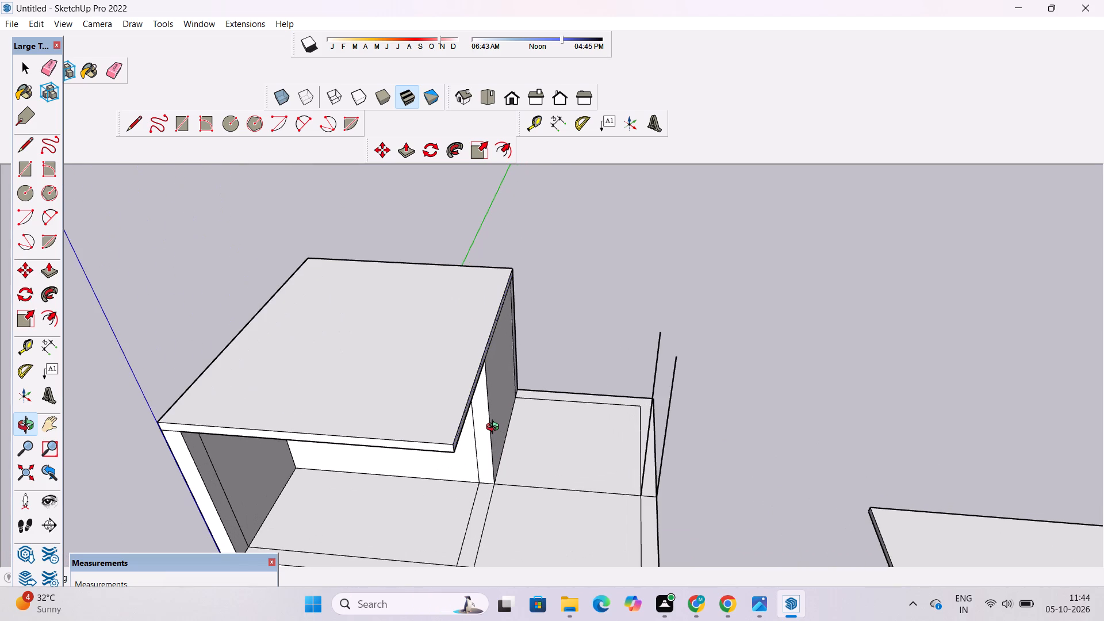
scroll(486, 386, down, 5)
scroll(470, 402, up, 2)
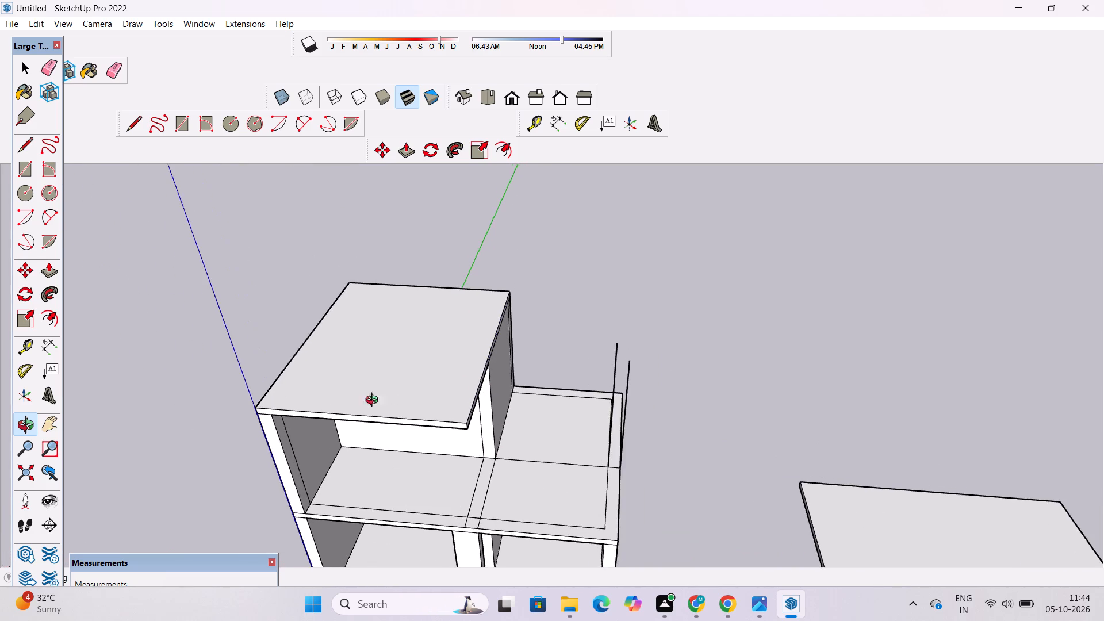
drag(335, 400, 427, 375)
drag(443, 389, 499, 466)
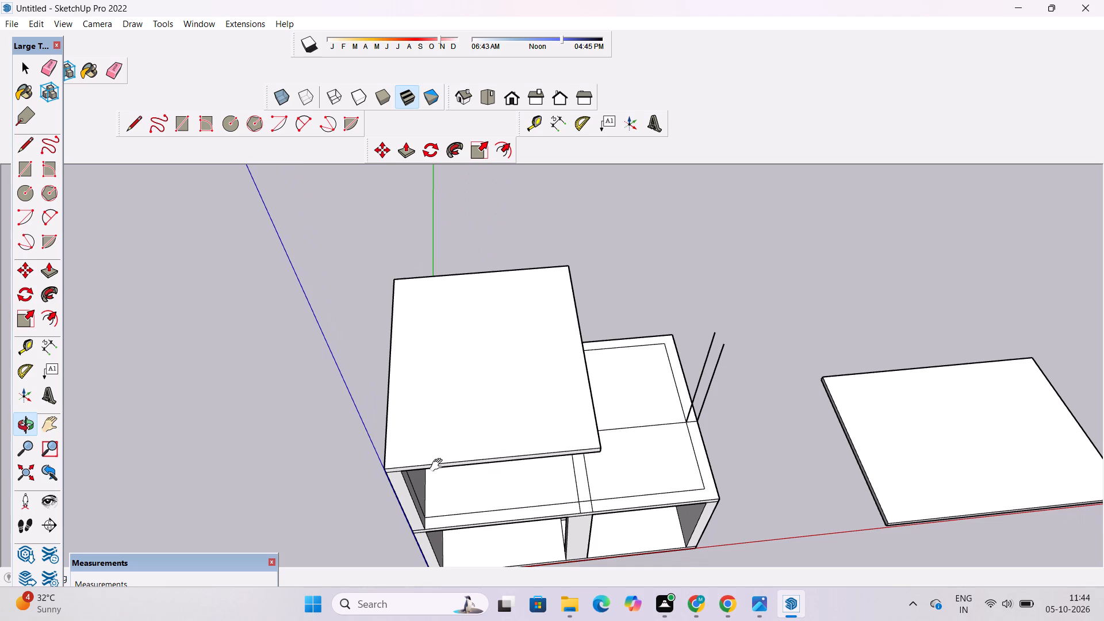
scroll(526, 465, up, 4)
shift+drag(603, 438, 455, 277)
scroll(568, 328, down, 4)
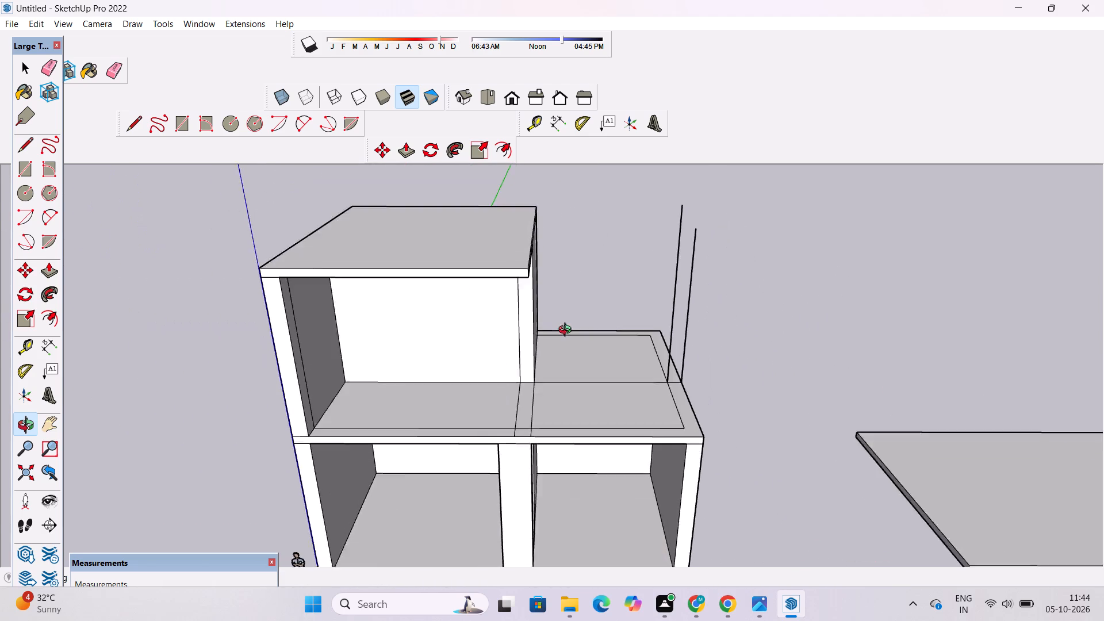
shift+drag(598, 299, 584, 355)
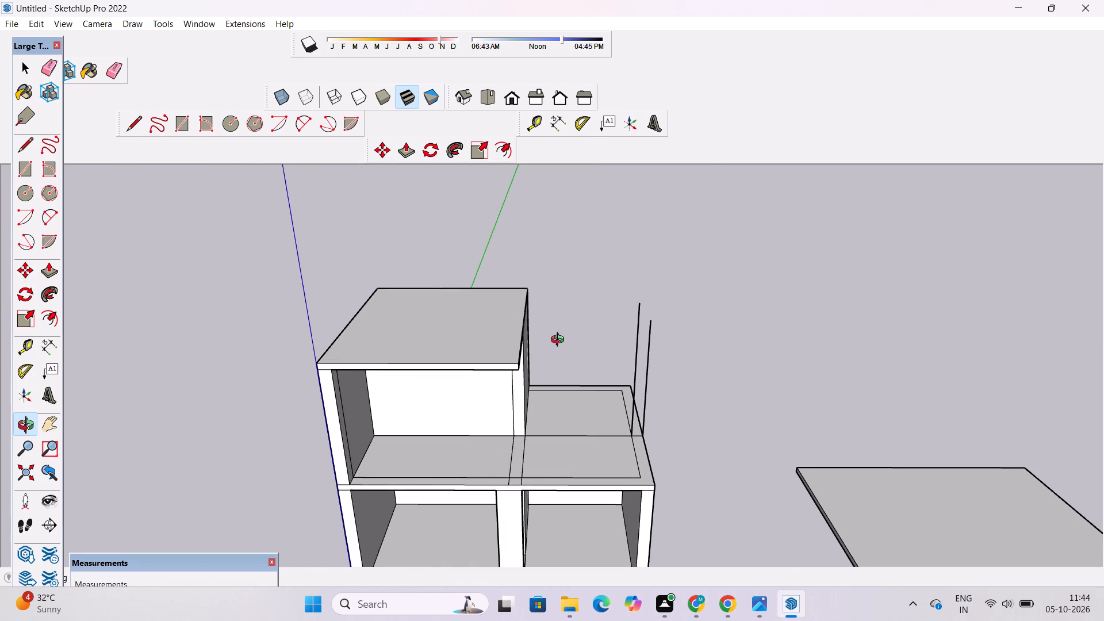
scroll(560, 341, down, 6)
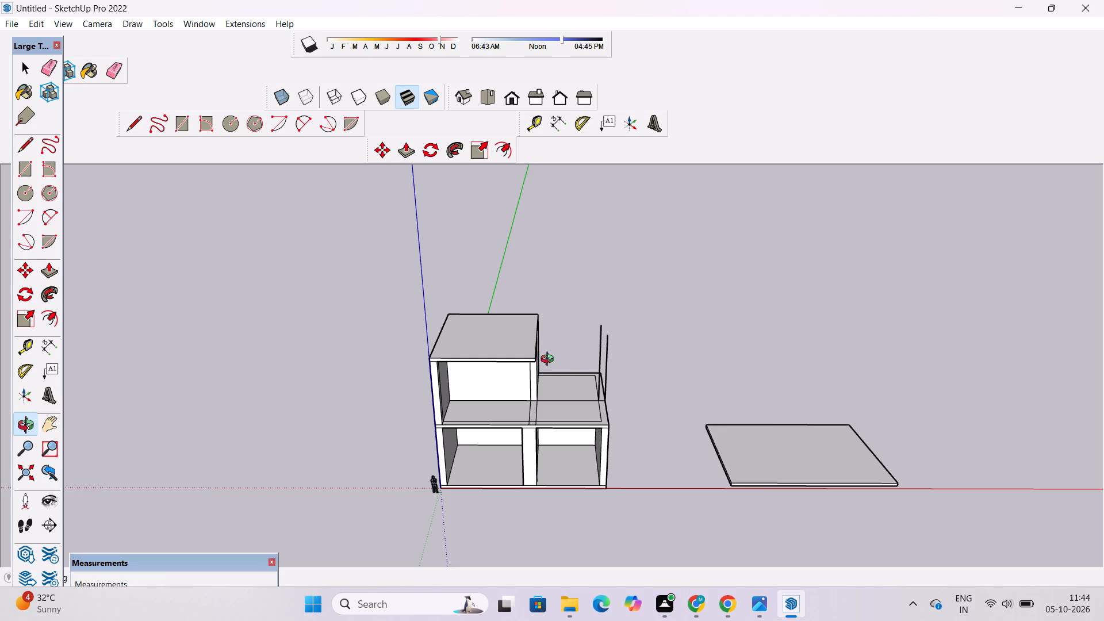
drag(550, 373, 550, 435)
drag(529, 436, 532, 317)
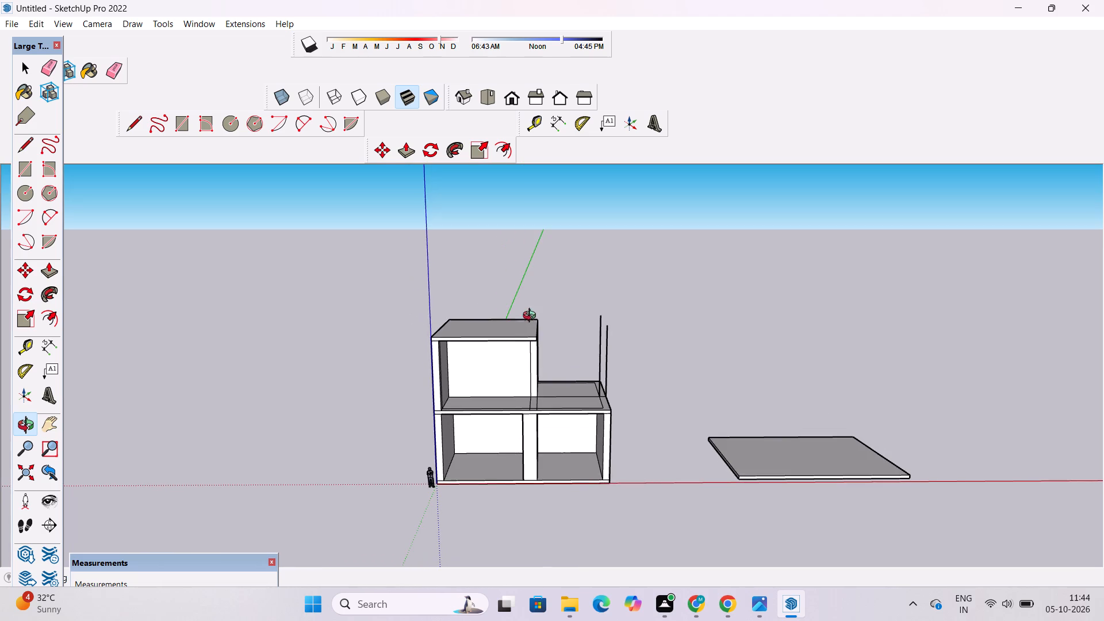
drag(512, 343, 512, 489)
scroll(511, 381, up, 5)
shift+drag(510, 381, 457, 396)
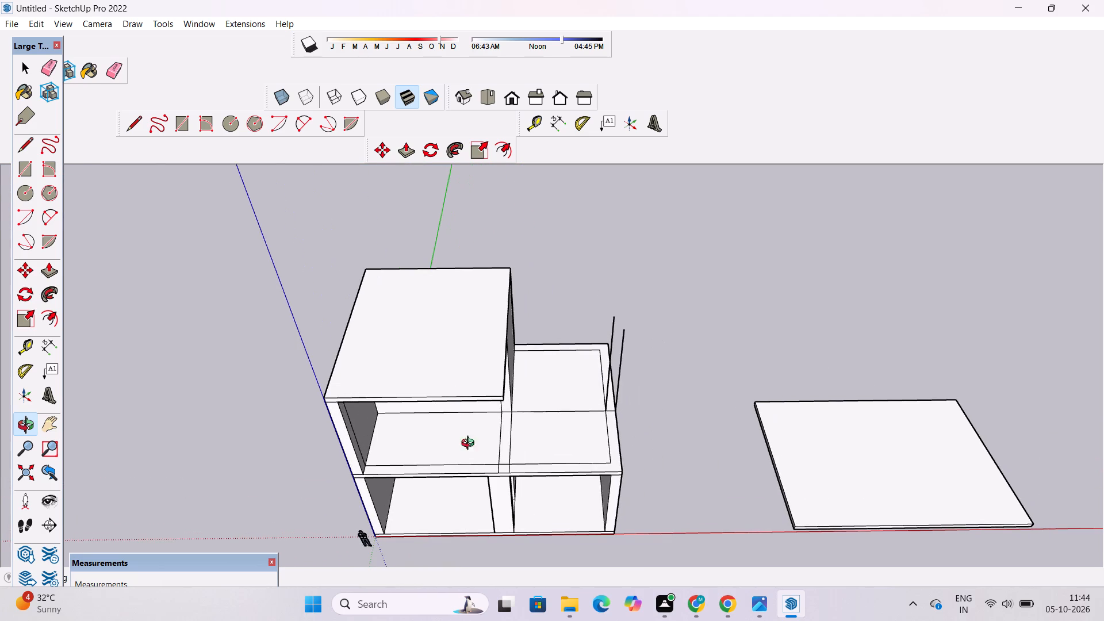
scroll(476, 463, up, 3)
shift+drag(504, 424, 436, 433)
Undo the upper-storey construction, including its roof slab, walls and vertical lines, back to the flat slab over the lower level.
key(ctrl+z)
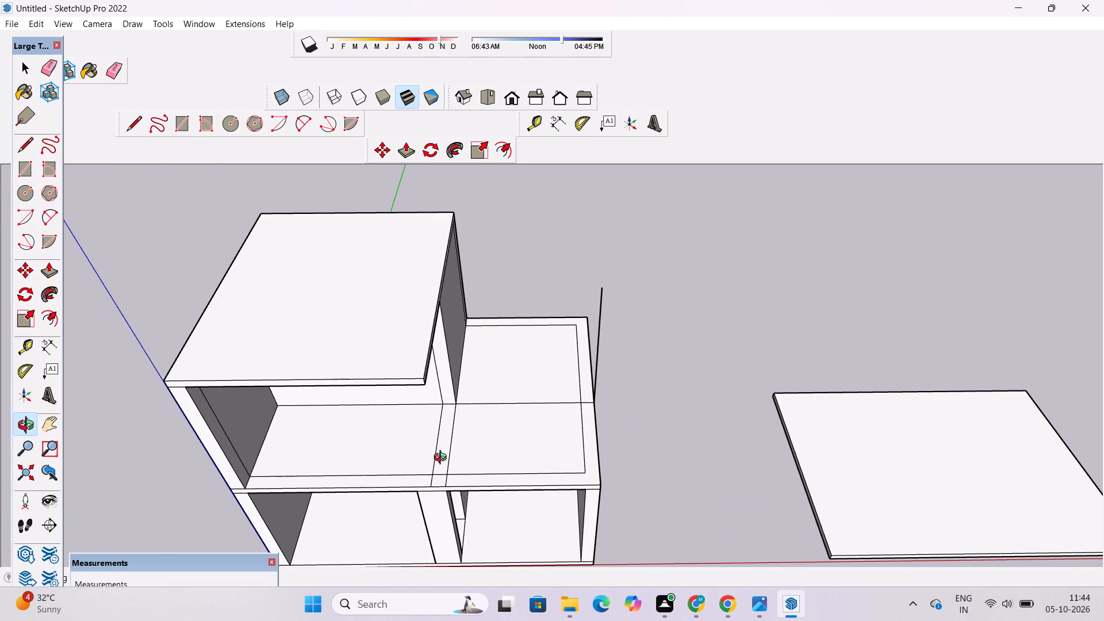
key(ctrl+z)
key(ctrl+z)
key(ctrl+z)
key(ctrl+z)
key(ctrl+z)
key(ctrl+z)
key(ctrl+z)
key(ctrl+z)
key(ctrl+z)
key(ctrl+z)
key(ctrl+z)
key(ctrl+z)
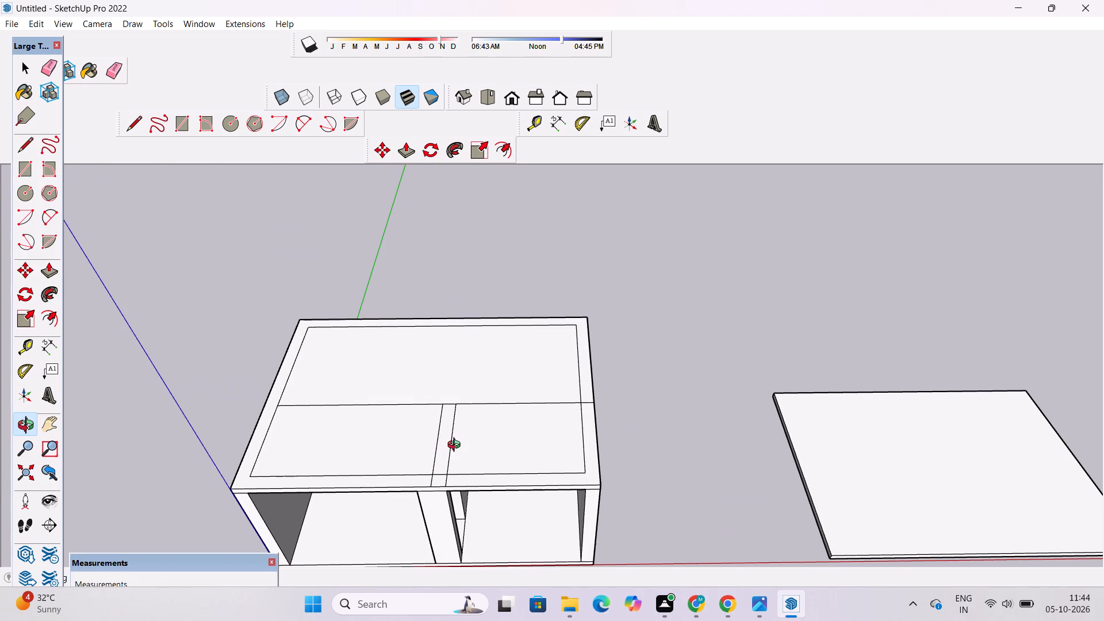
Redo edits up to the short dividing line across the rear wall strip, leaving the upper wall extrusion undone.
key(ctrl+y)
key(ctrl+y)
key(ctrl+y)
key(ctrl+y)
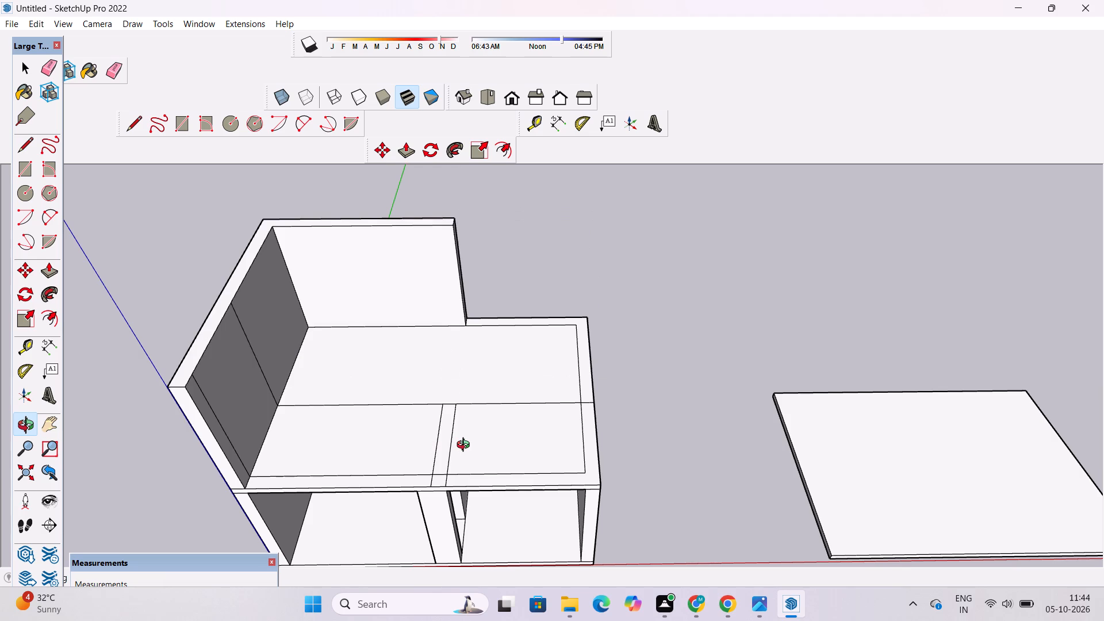
key(ctrl+z)
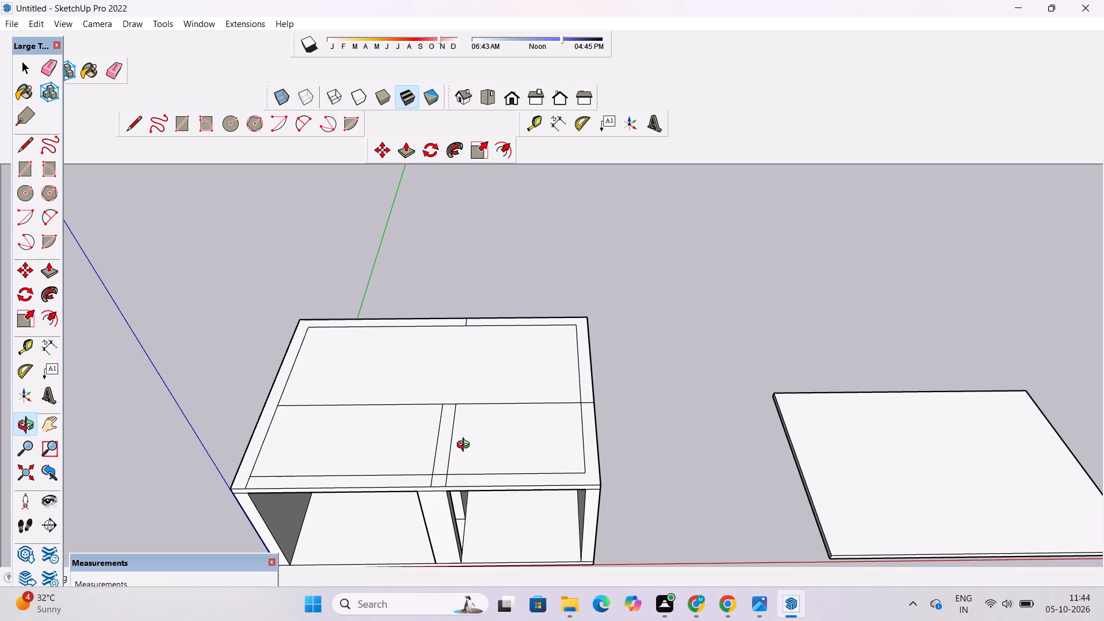
Push/Pull the L-shaped wall strip along the side and rear of the upper slab up 18'.
scroll(466, 446, down, 6)
shift+drag(443, 439, 505, 405)
scroll(448, 391, up, 5)
drag(407, 439, 593, 361)
scroll(468, 432, up, 3)
key(p)
click(476, 462)
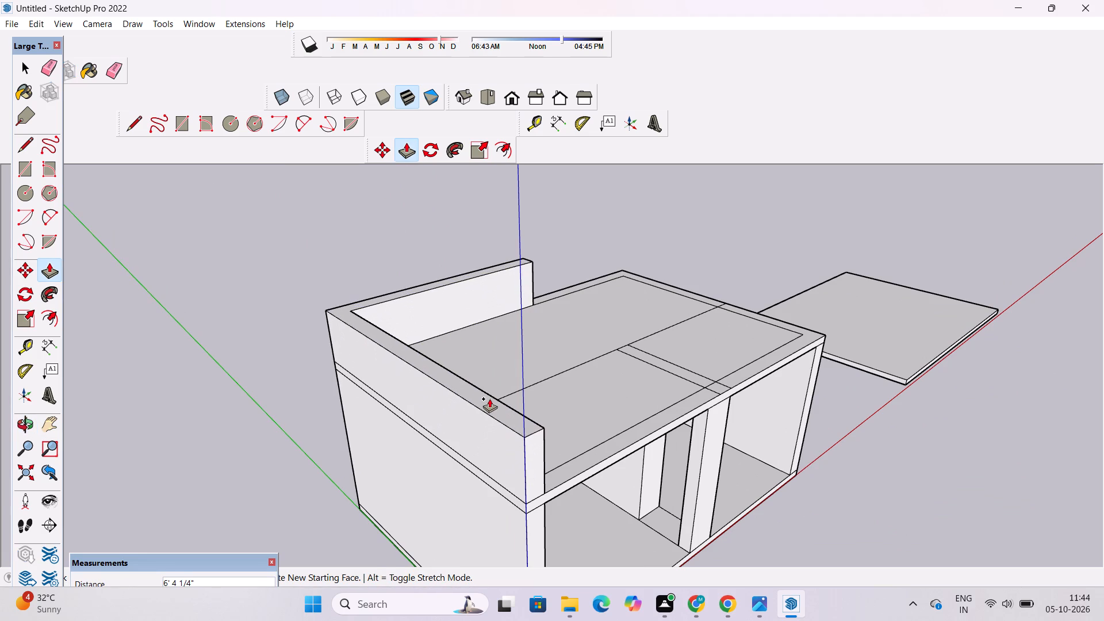
text(18')
key(Return)
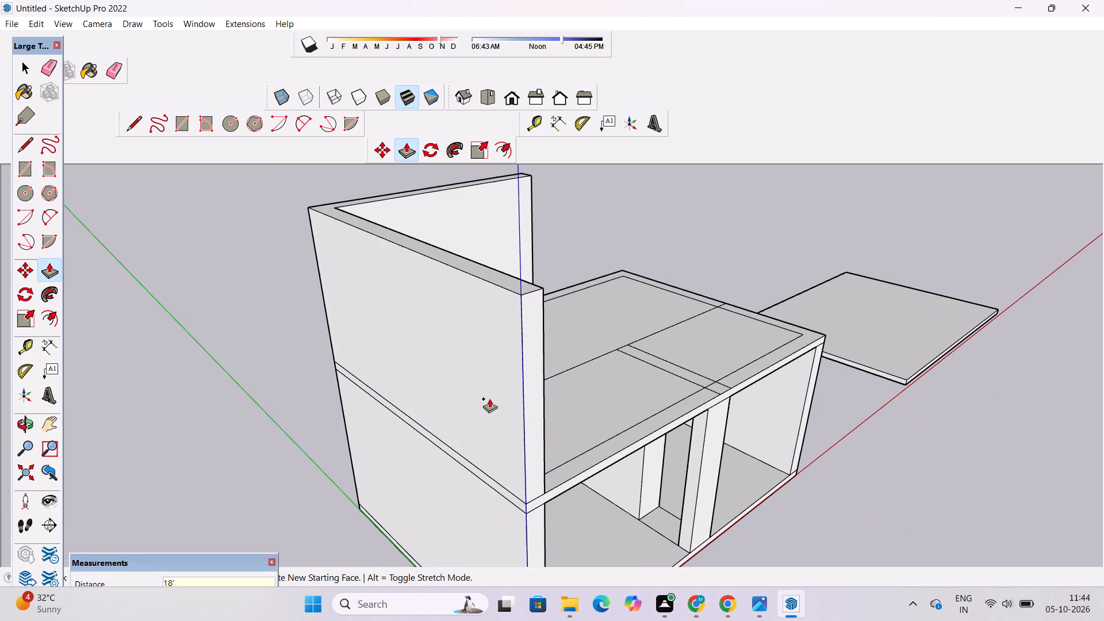
Draw two parallel lines extending the middle partition strip across the upper slab from the cross line to the rear wall.
key(o)
scroll(488, 403, down, 6)
drag(640, 365, 511, 341)
scroll(499, 354, down, 1)
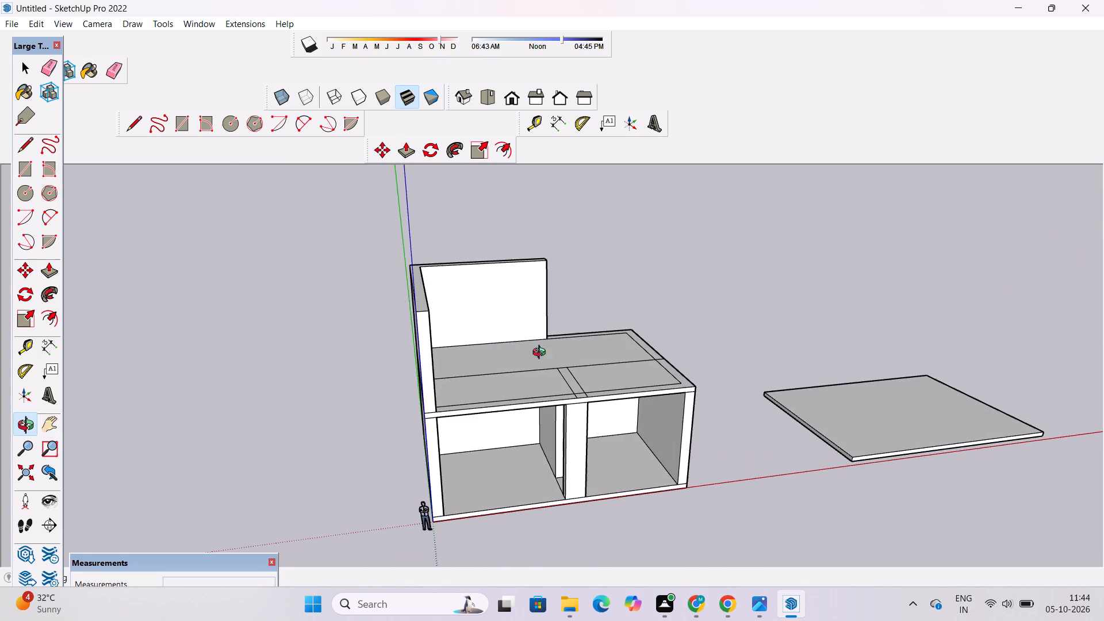
shift+drag(616, 341, 517, 353)
drag(582, 315, 542, 357)
scroll(540, 326, up, 2)
drag(554, 297, 542, 337)
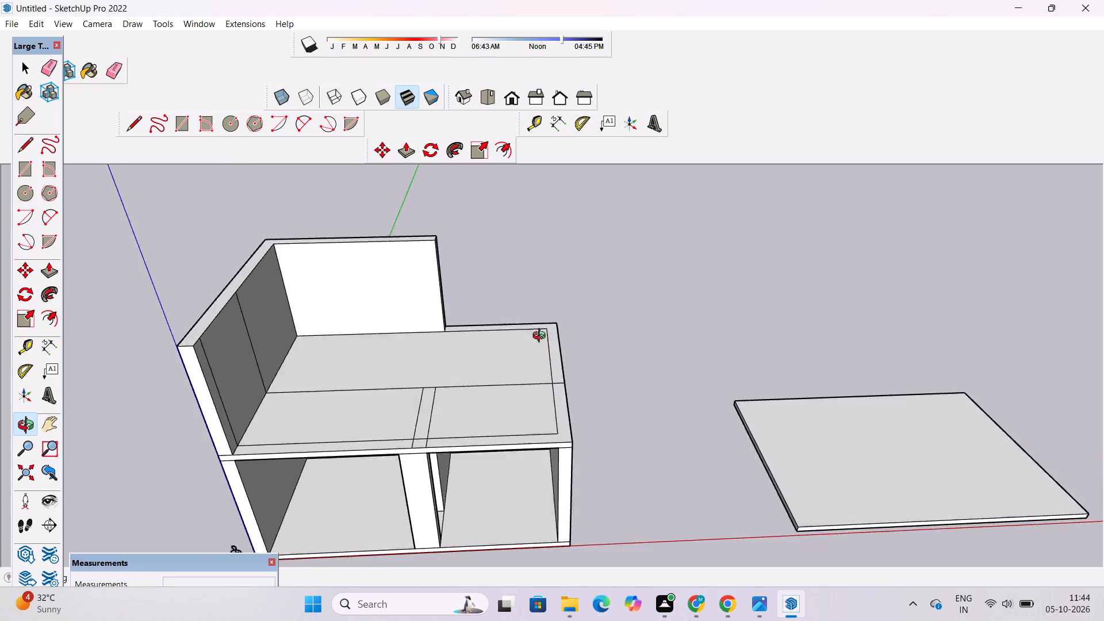
drag(542, 337, 508, 417)
scroll(404, 352, up, 4)
shift+drag(355, 358, 347, 405)
drag(342, 416, 383, 402)
drag(383, 402, 380, 393)
key(l)
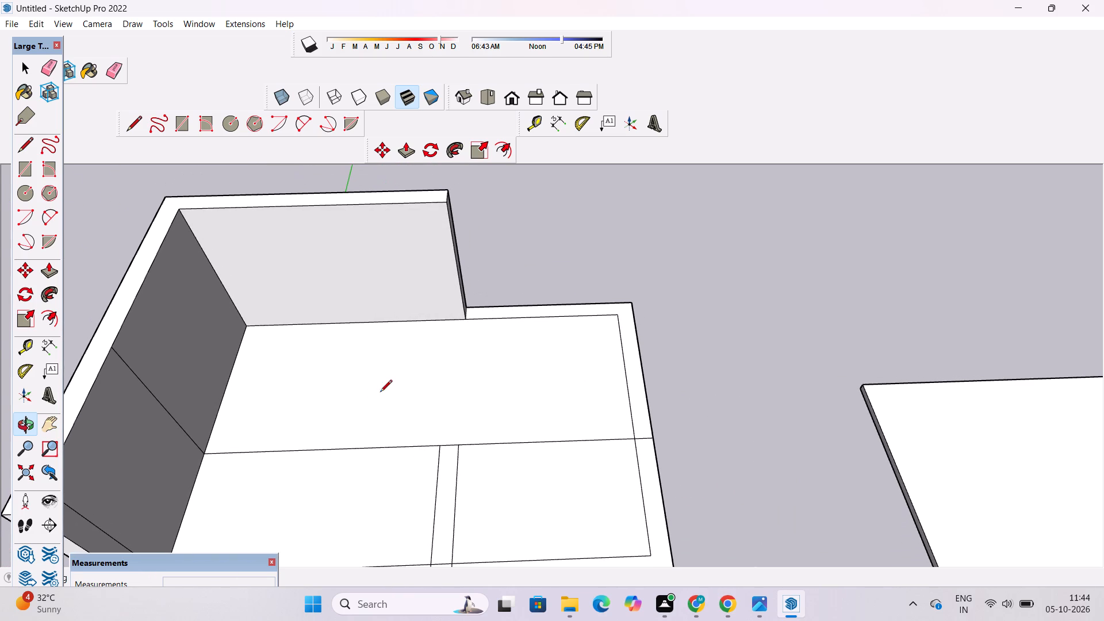
click(458, 447)
click(465, 315)
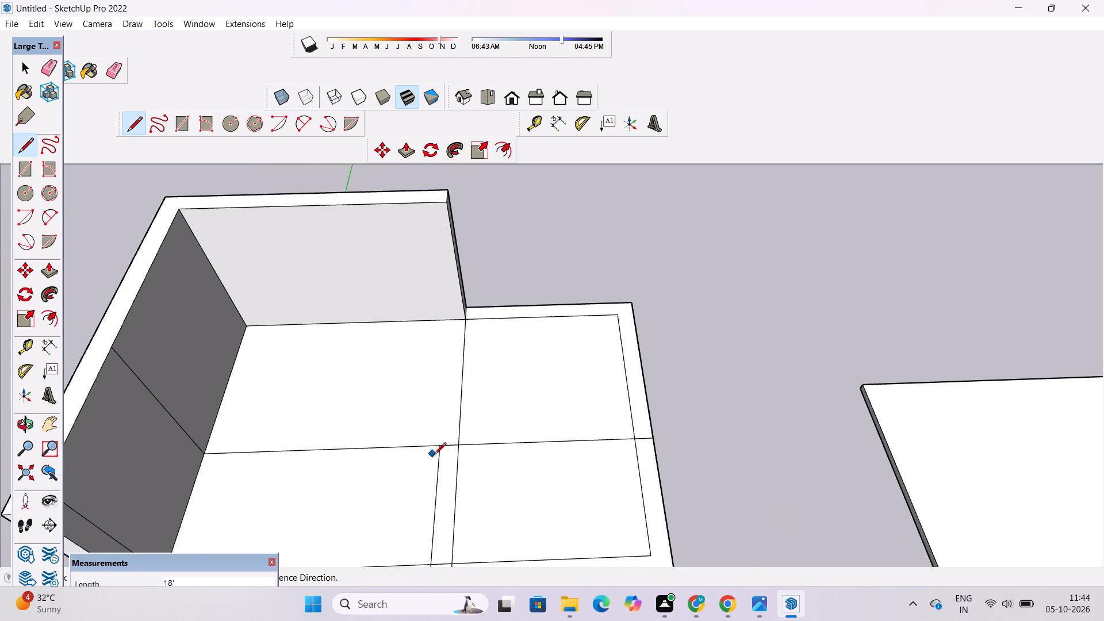
drag(442, 446, 442, 435)
click(446, 322)
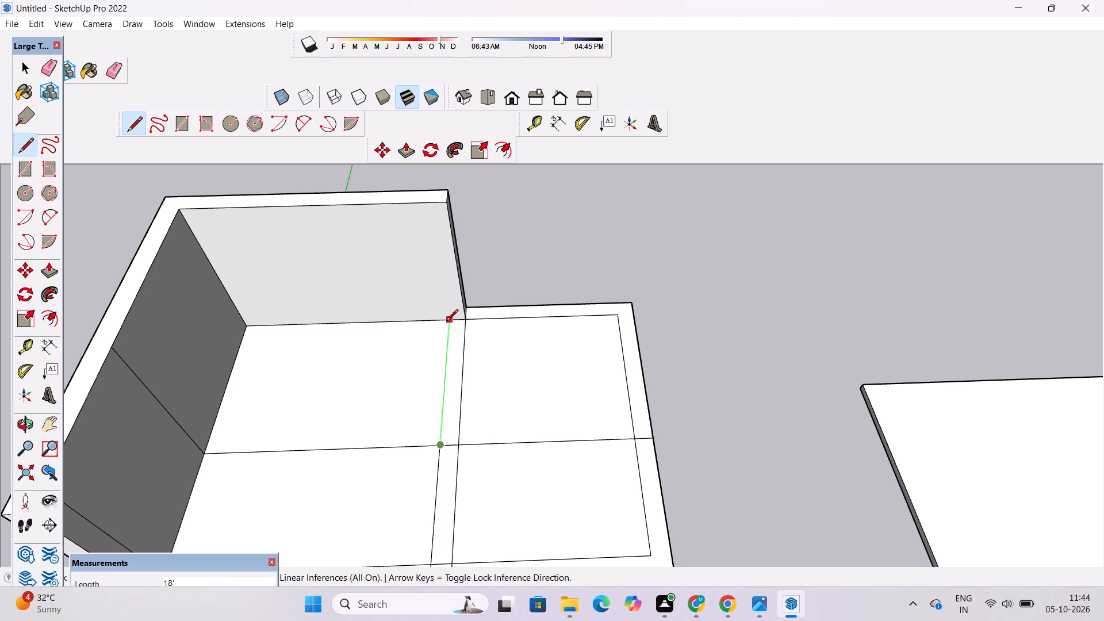
key(space)
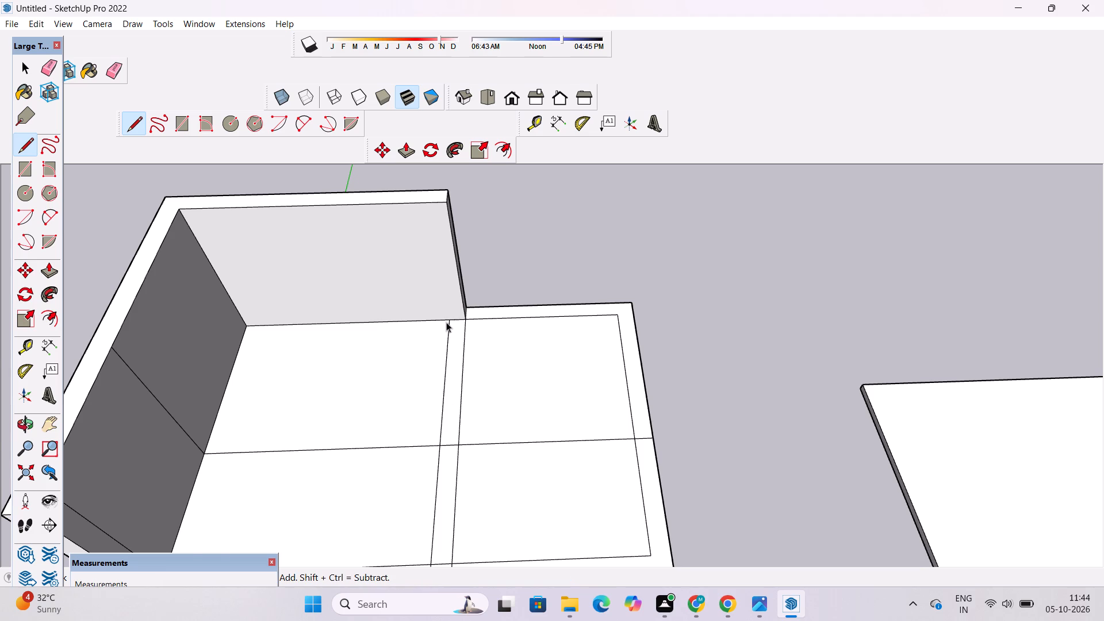
Examine the raised walls and the extended partition outline on the upper slab from several angles.
scroll(446, 322, down, 2)
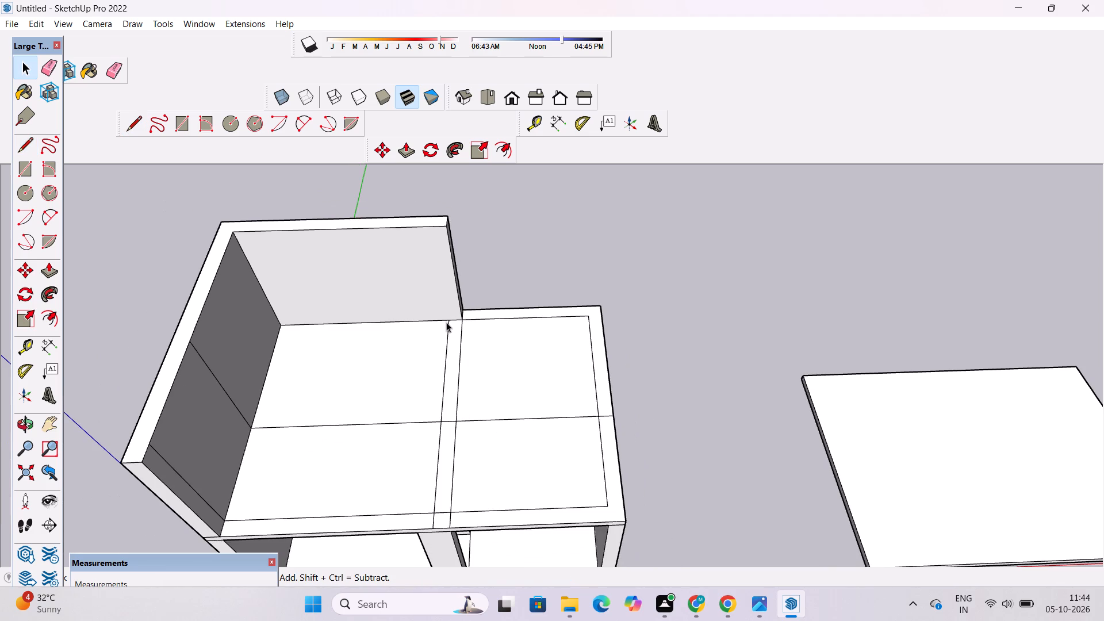
scroll(445, 325, down, 4)
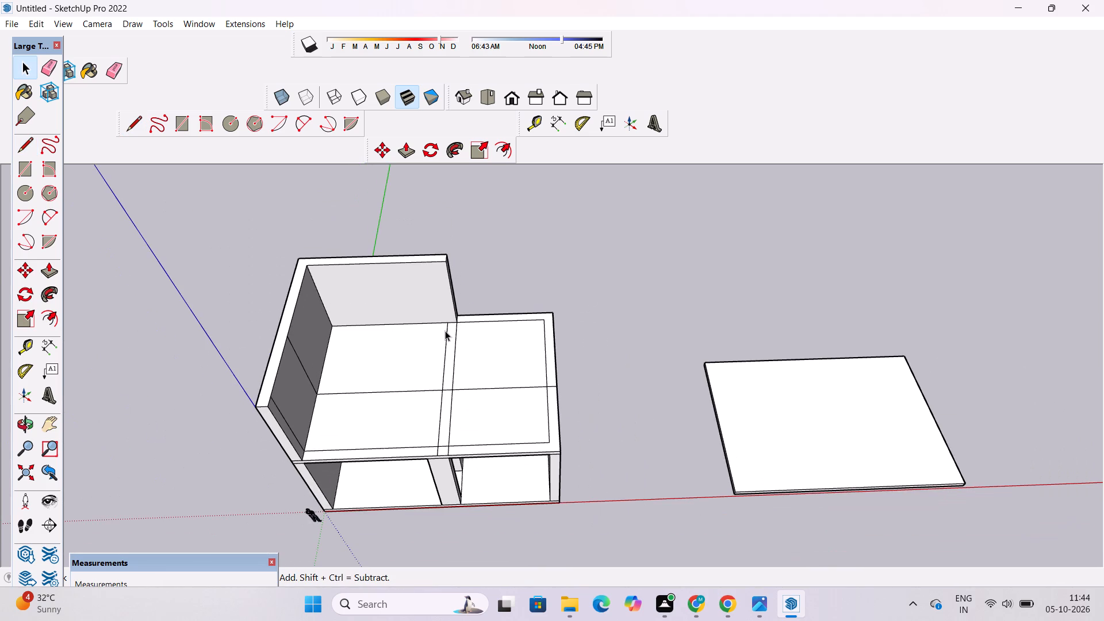
scroll(445, 335, down, 3)
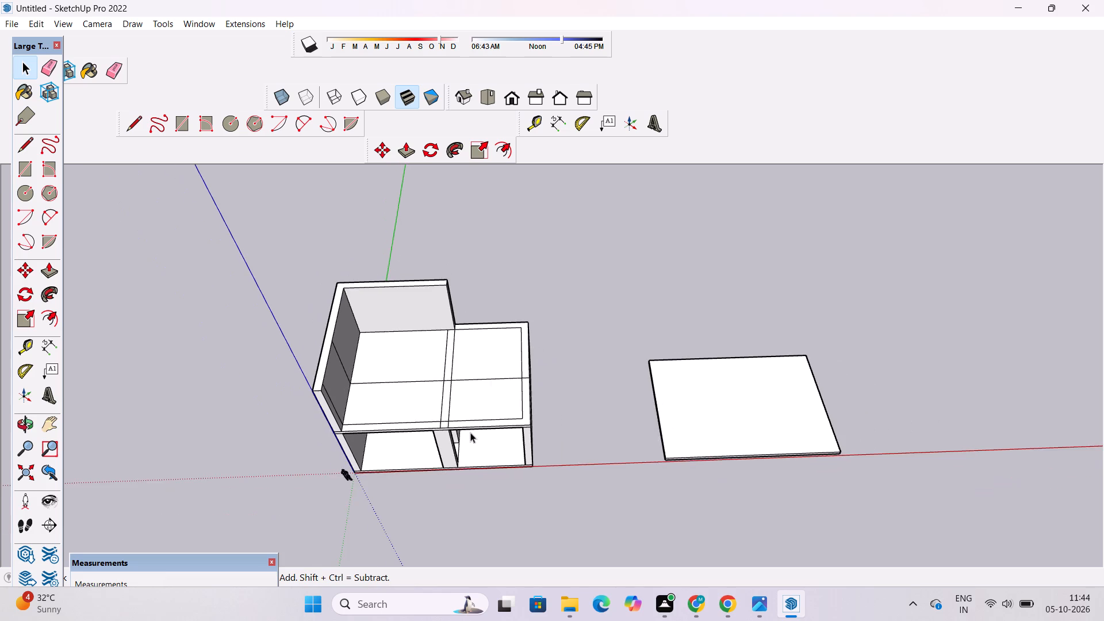
scroll(432, 339, up, 2)
key(o)
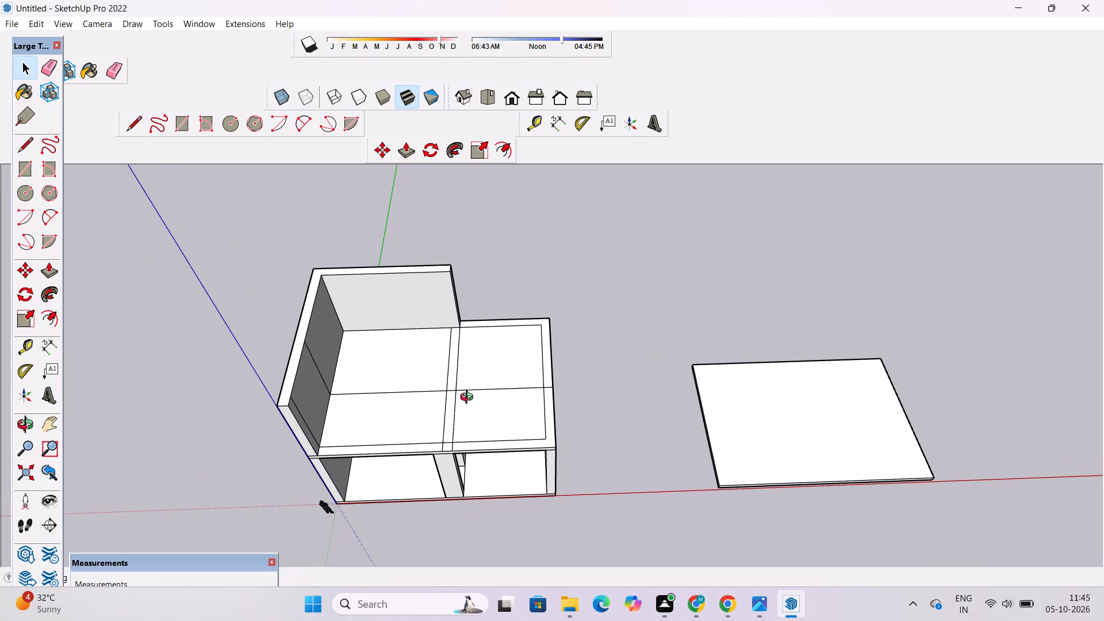
scroll(467, 398, up, 4)
shift+drag(467, 398, 478, 439)
drag(478, 468, 250, 385)
scroll(444, 369, up, 3)
shift+drag(461, 355, 415, 403)
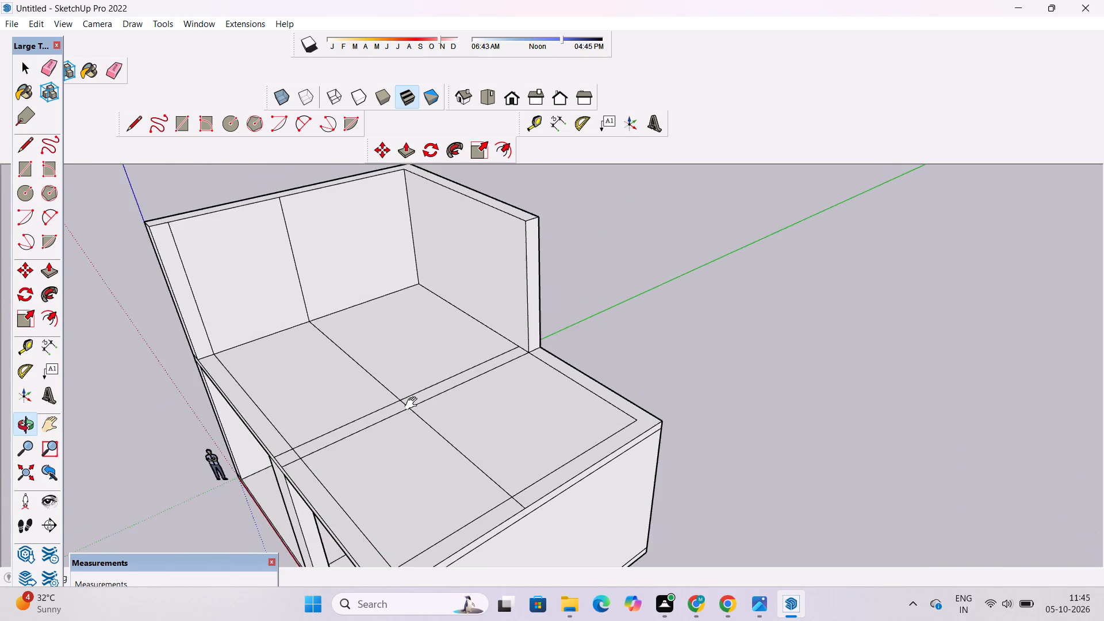
drag(411, 404, 487, 434)
scroll(479, 419, down, 5)
shift+drag(478, 413, 472, 432)
scroll(471, 431, up, 2)
drag(504, 425, 501, 425)
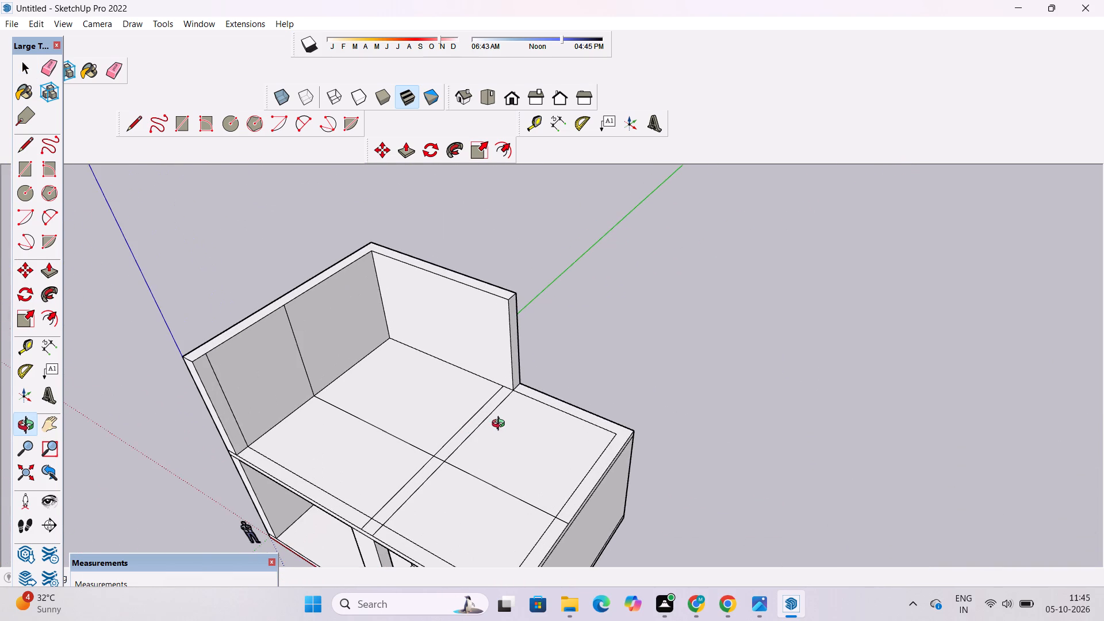
drag(501, 425, 434, 415)
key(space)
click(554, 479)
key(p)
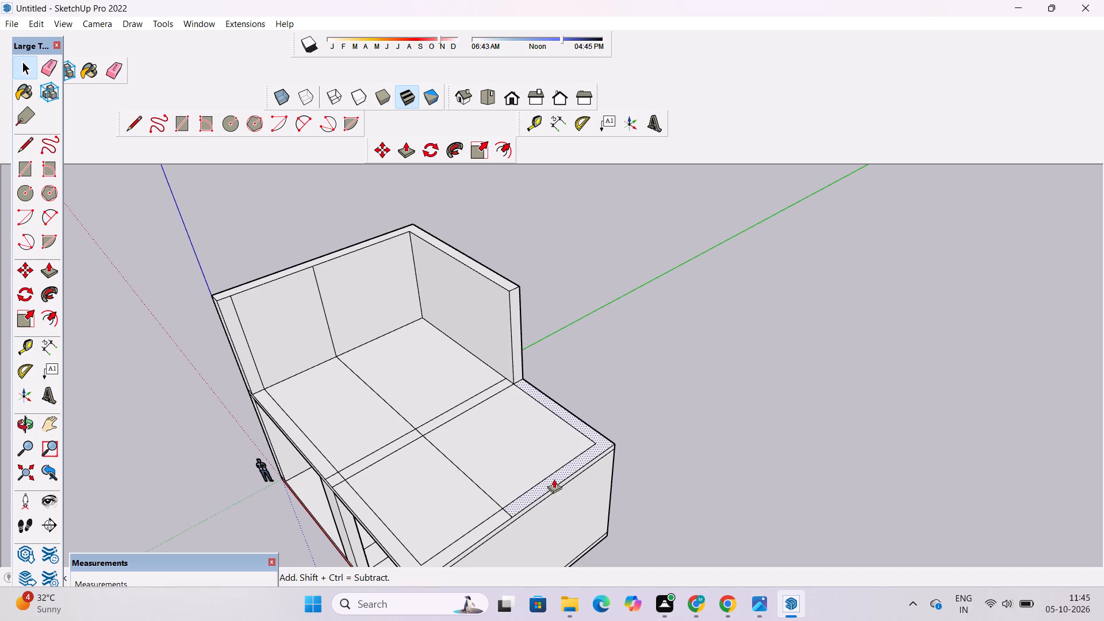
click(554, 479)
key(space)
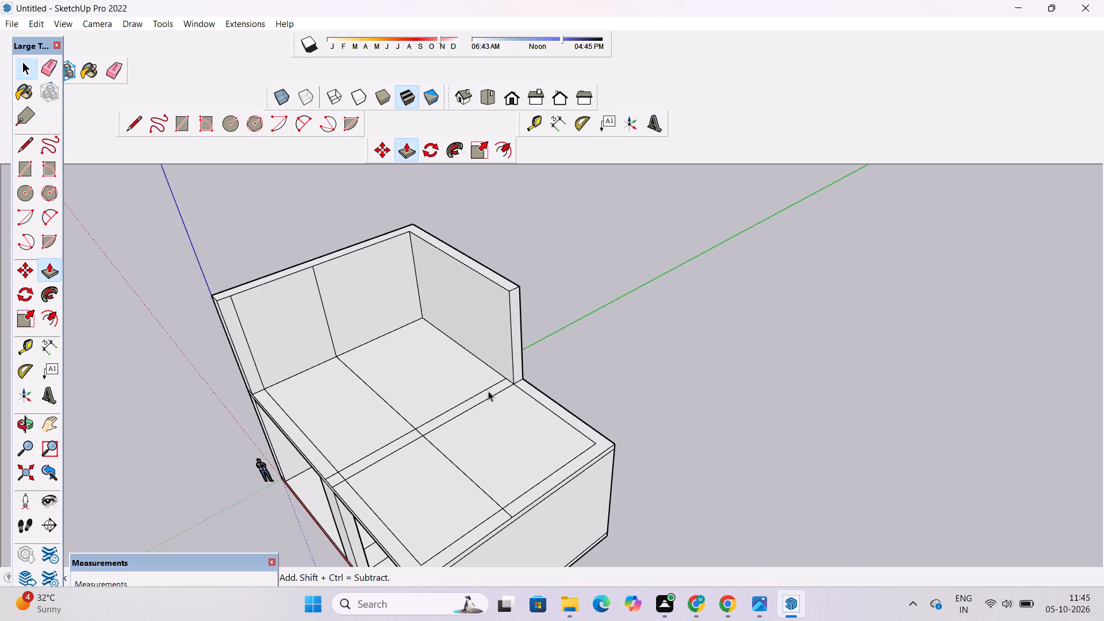
Push/Pull the rear section of the partition strip up 18', level with the top of the rear wall.
click(488, 392)
key(p)
click(488, 392)
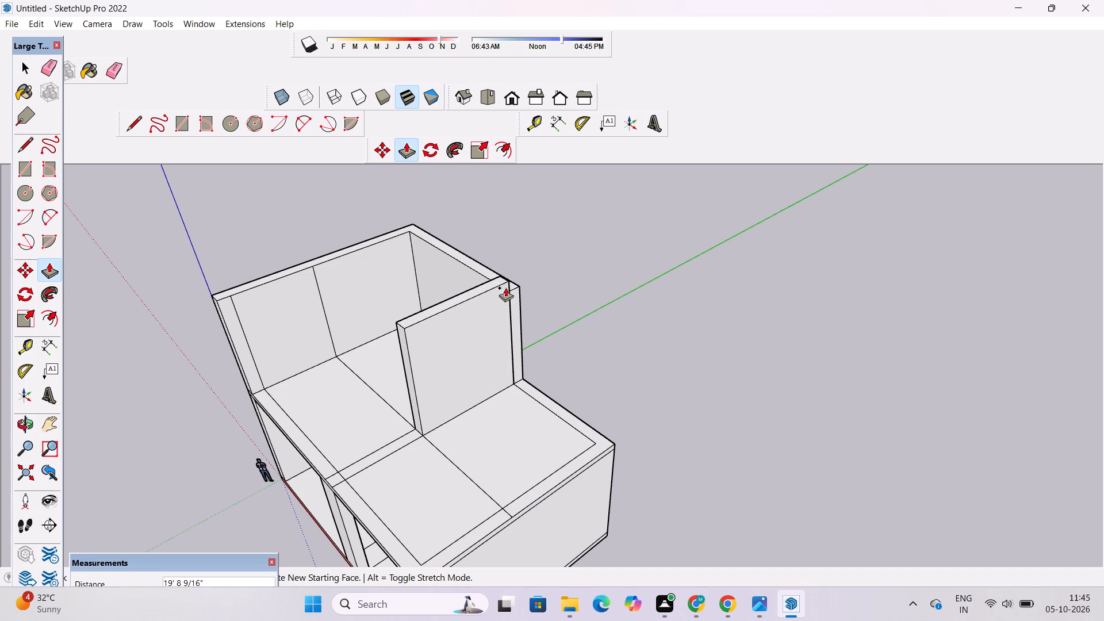
click(515, 289)
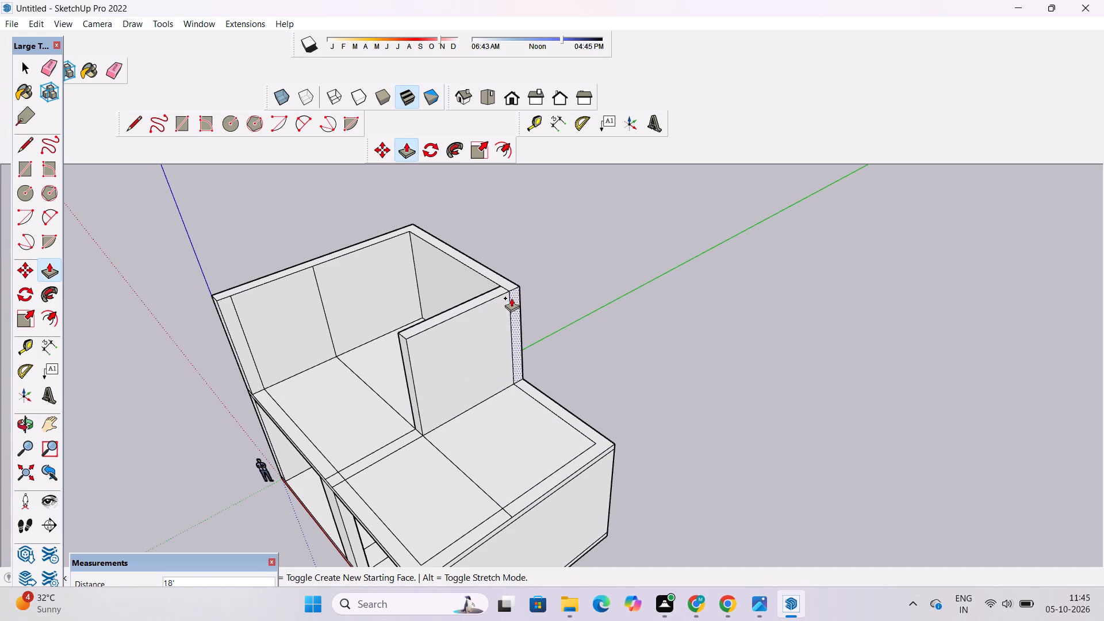
Examine the raised rear partition section and the upper-slab walls from several angles.
key(o)
scroll(502, 329, down, 2)
drag(398, 368, 511, 370)
scroll(499, 381, down, 4)
scroll(448, 388, up, 3)
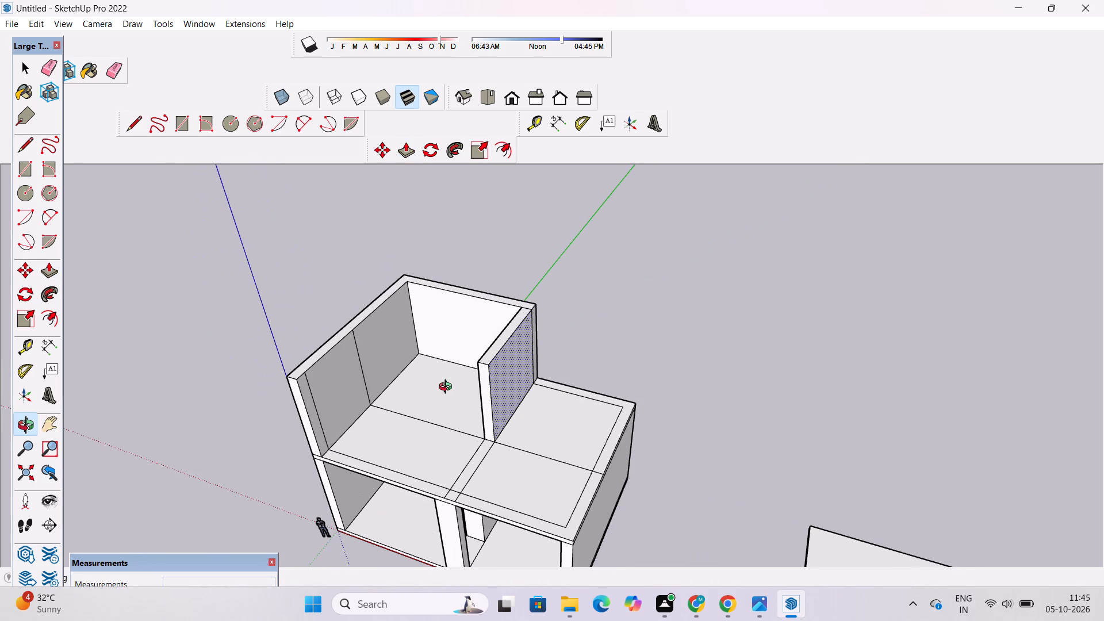
scroll(448, 388, down, 1)
scroll(448, 388, up, 2)
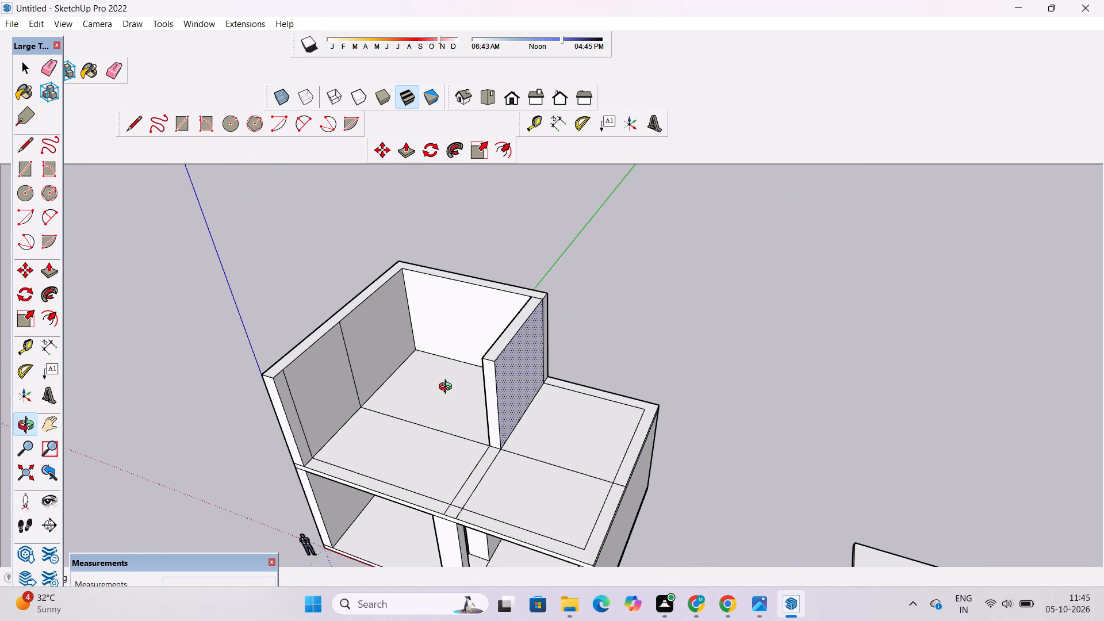
scroll(448, 388, down, 2)
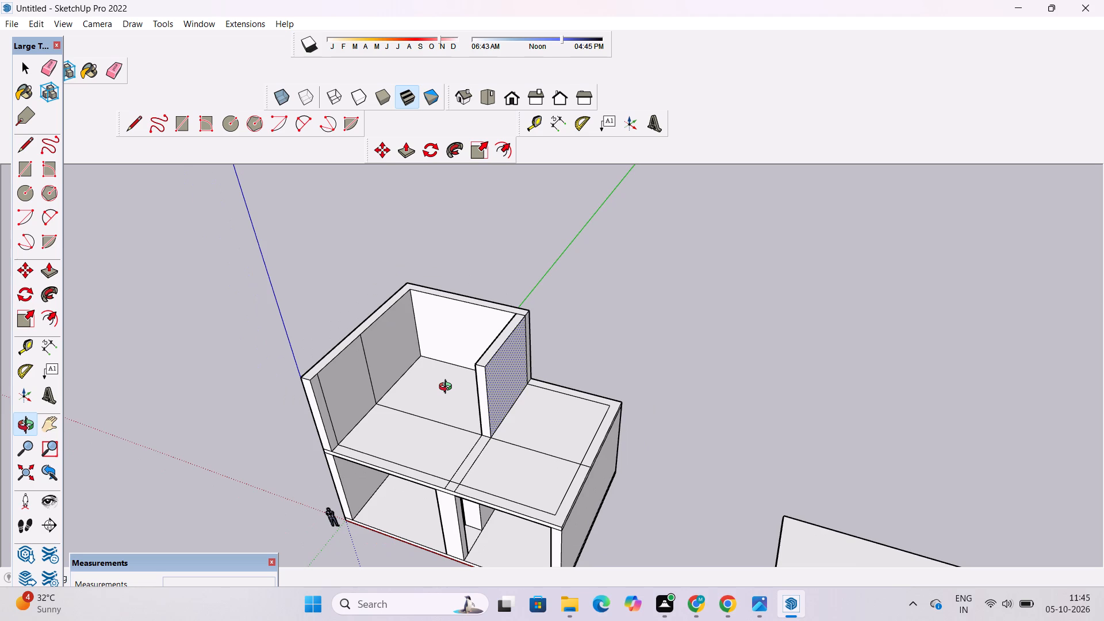
scroll(448, 388, up, 1)
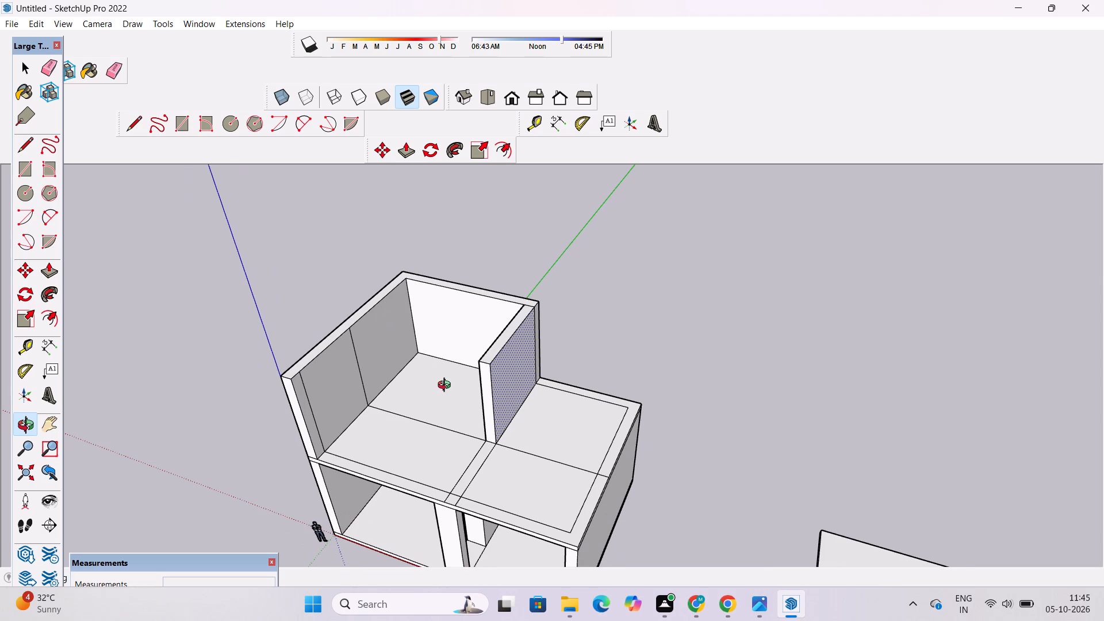
scroll(447, 386, down, 3)
drag(447, 388, 486, 424)
scroll(486, 424, up, 2)
shift+drag(473, 421, 520, 399)
drag(516, 424, 578, 389)
scroll(515, 409, down, 4)
drag(513, 416, 532, 533)
scroll(499, 380, up, 4)
shift+drag(499, 380, 496, 432)
drag(460, 451, 538, 321)
scroll(524, 343, down, 3)
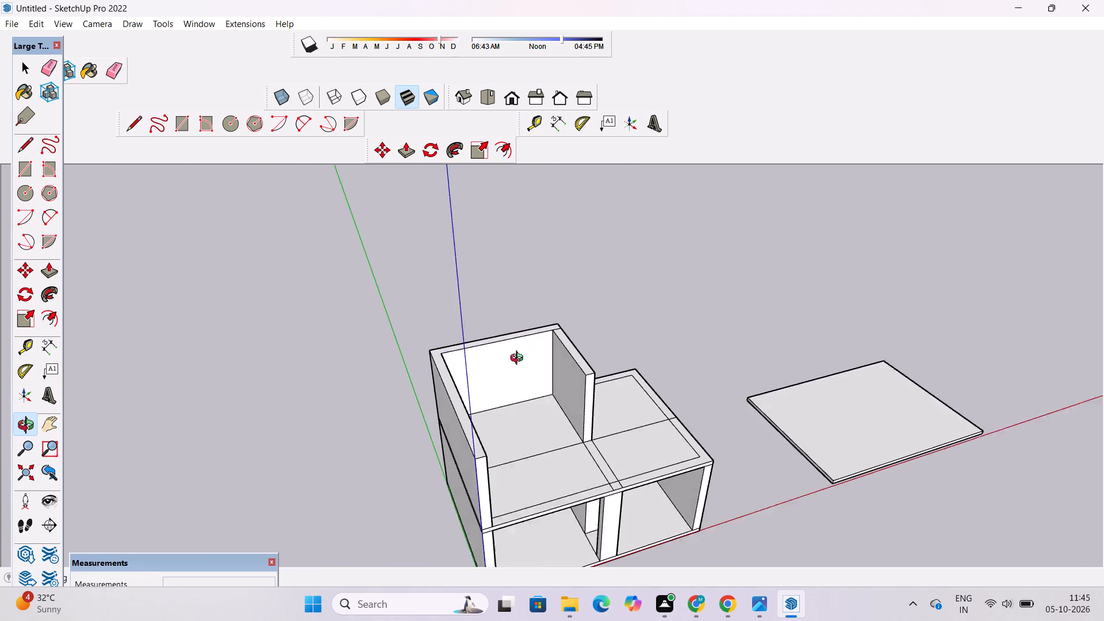
scroll(519, 359, down, 3)
Push/Pull the rear floor area enclosed by the side wall, rear wall and partition up 18', level with the wall tops.
shift+drag(492, 420, 522, 331)
shift+drag(522, 331, 679, 308)
scroll(530, 313, up, 3)
shift+drag(561, 299, 500, 360)
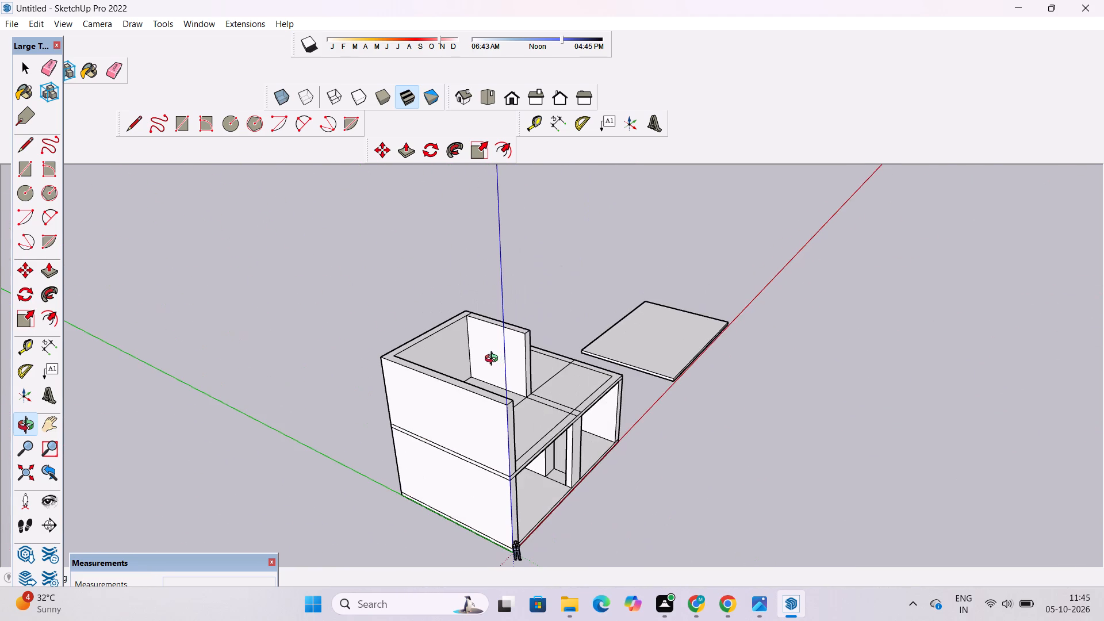
key(p)
scroll(488, 362, up, 9)
click(480, 413)
scroll(469, 365, down, 6)
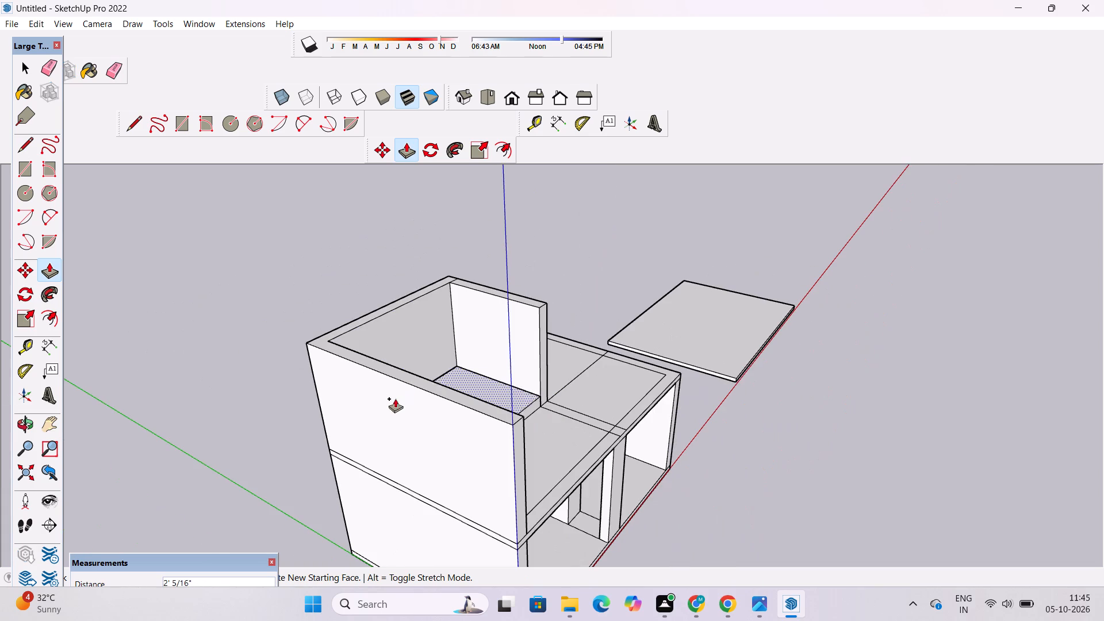
click(323, 345)
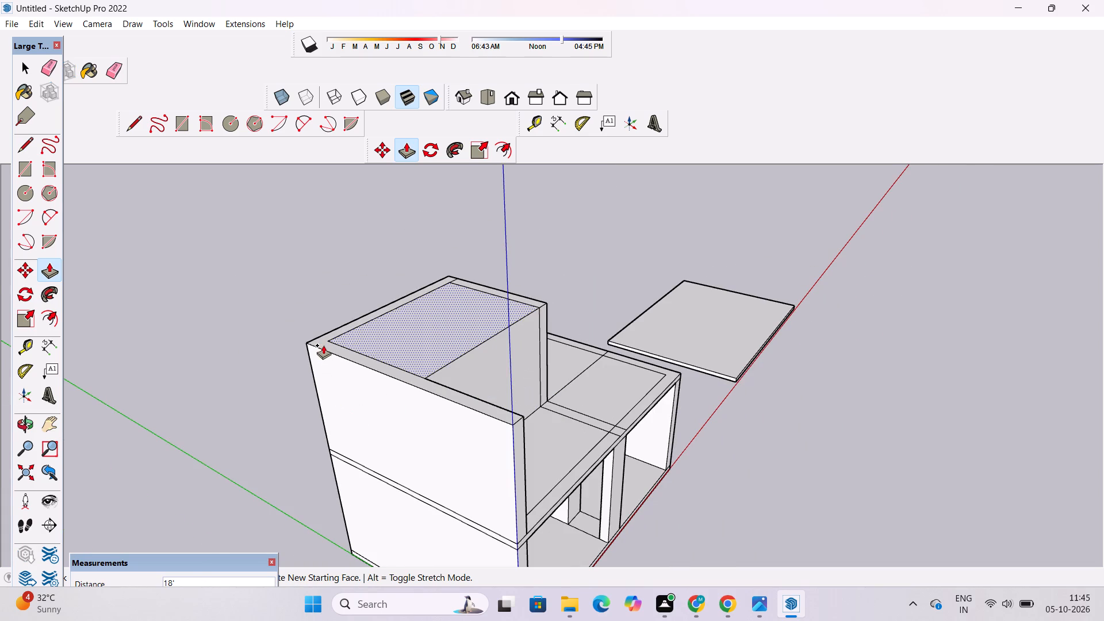
Examine the raised rear block and the remaining outlines on the upper slab from the front and above.
key(o)
scroll(424, 320, down, 5)
drag(614, 379, 333, 344)
drag(559, 315, 480, 316)
drag(481, 323, 483, 331)
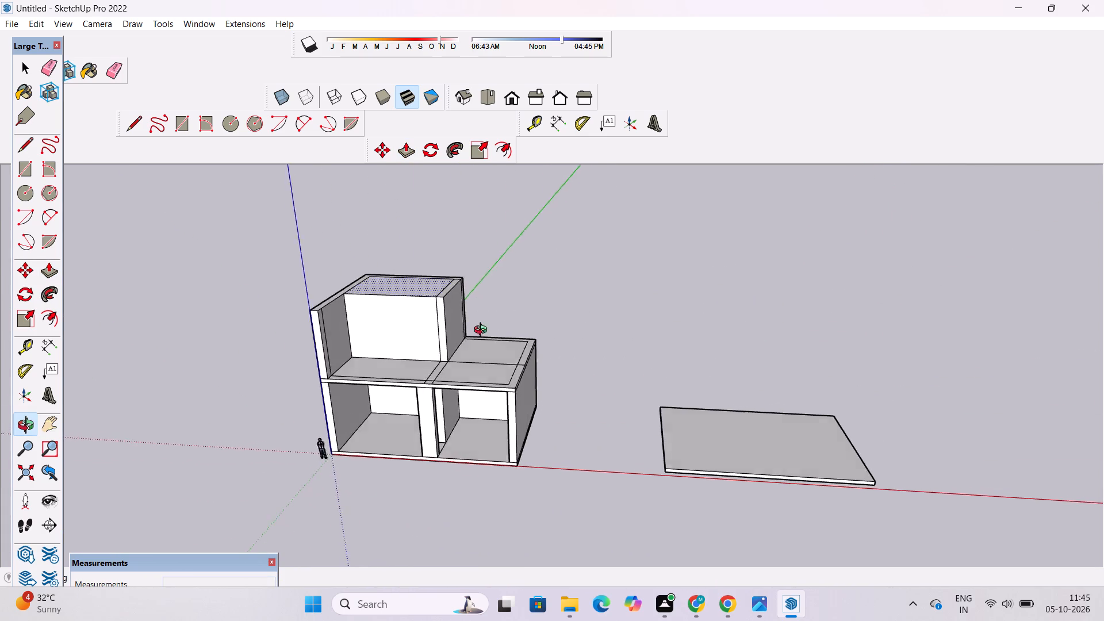
drag(483, 331, 485, 407)
scroll(470, 313, up, 4)
shift+drag(470, 319, 470, 333)
shift+drag(481, 356, 511, 421)
shift+drag(512, 423, 487, 354)
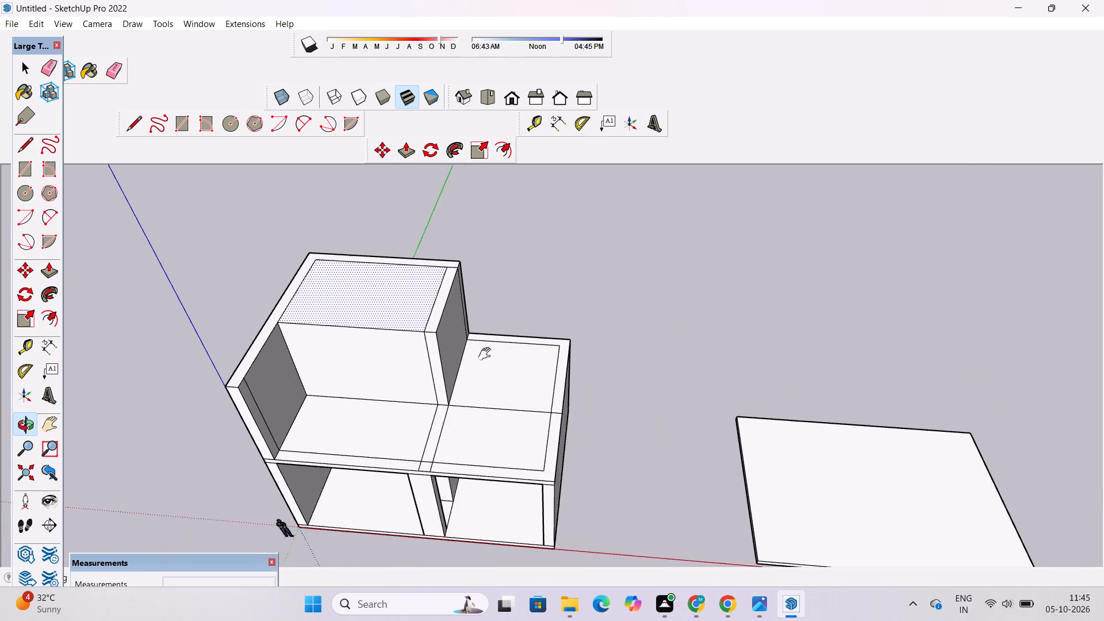
shift+drag(487, 354, 486, 352)
scroll(486, 351, up, 3)
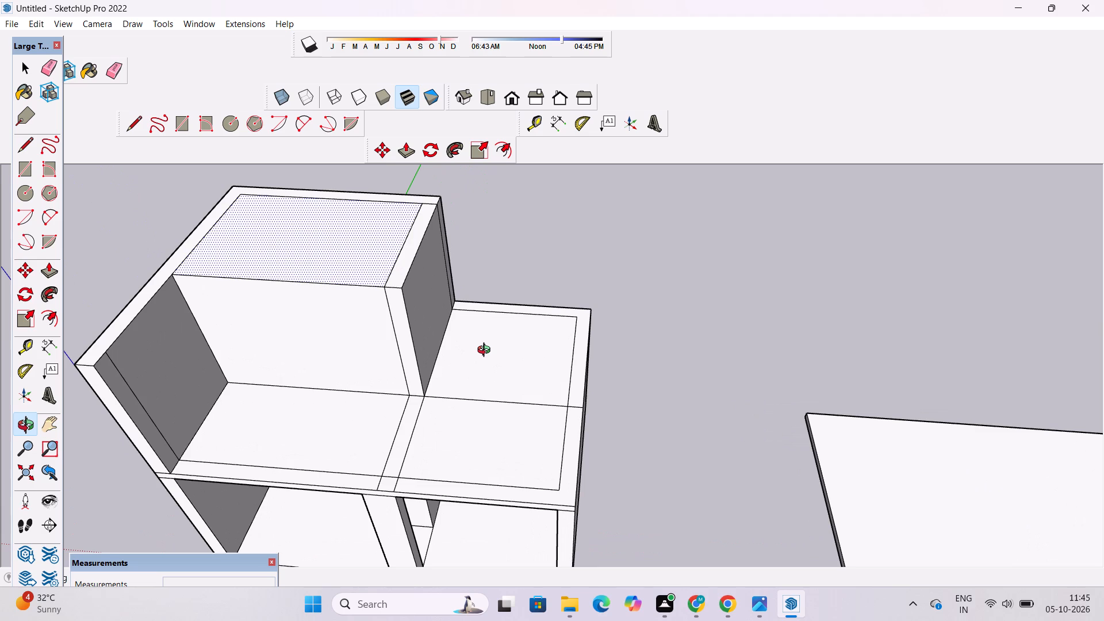
drag(530, 384, 533, 400)
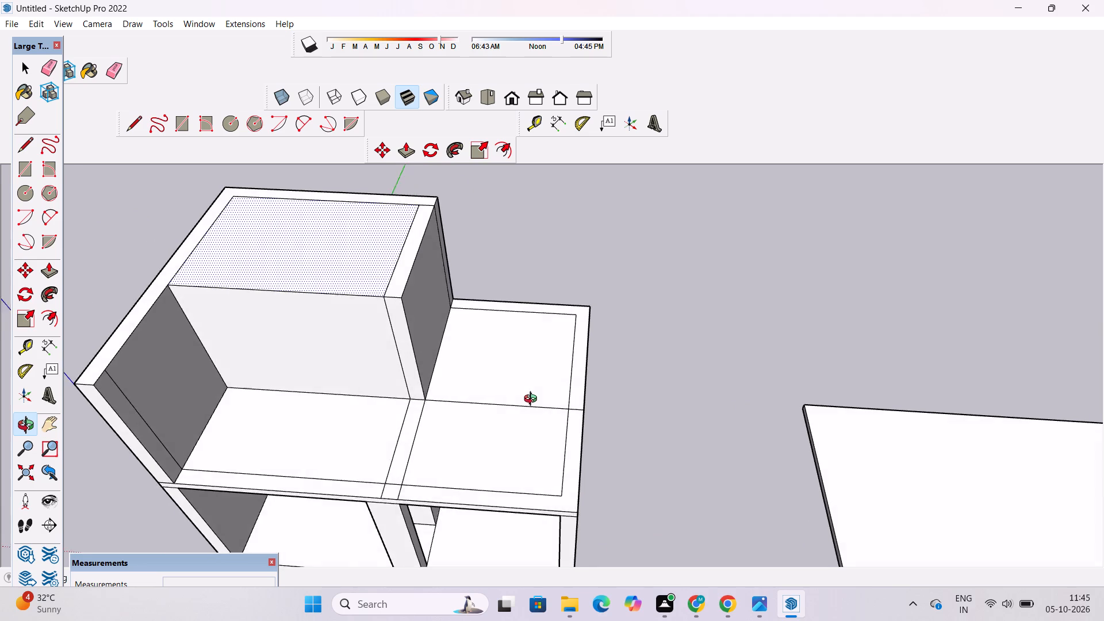
drag(533, 400, 533, 410)
scroll(531, 402, up, 4)
drag(532, 394, 538, 362)
shift+scroll(538, 359, down, 3)
click(538, 358)
scroll(538, 362, up, 3)
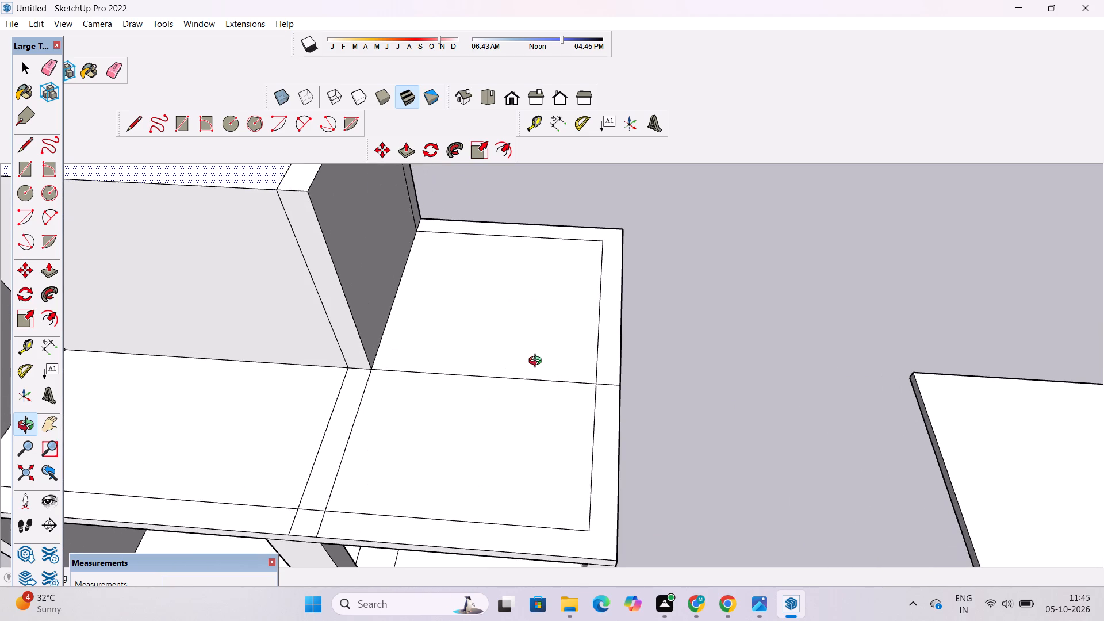
scroll(538, 362, up, 1)
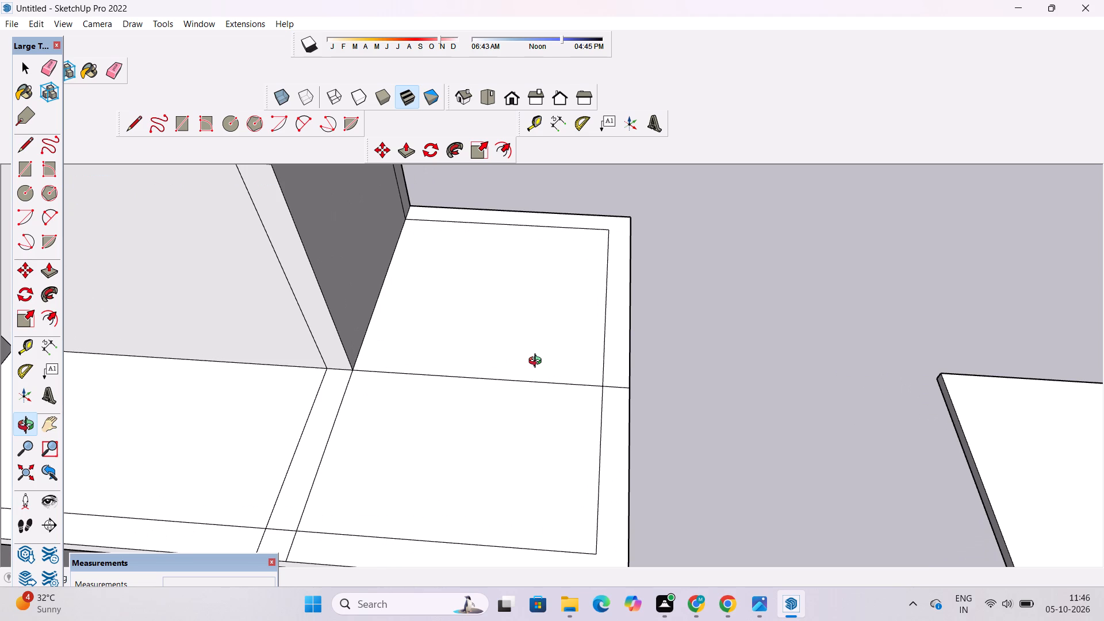
scroll(538, 362, down, 6)
scroll(538, 365, up, 2)
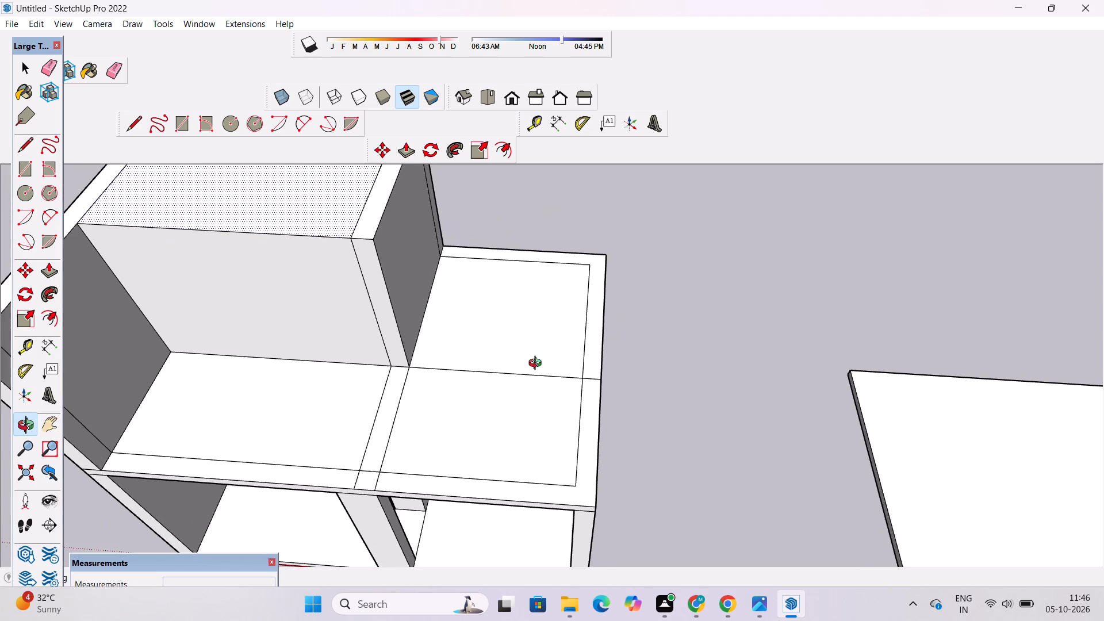
scroll(538, 365, up, 2)
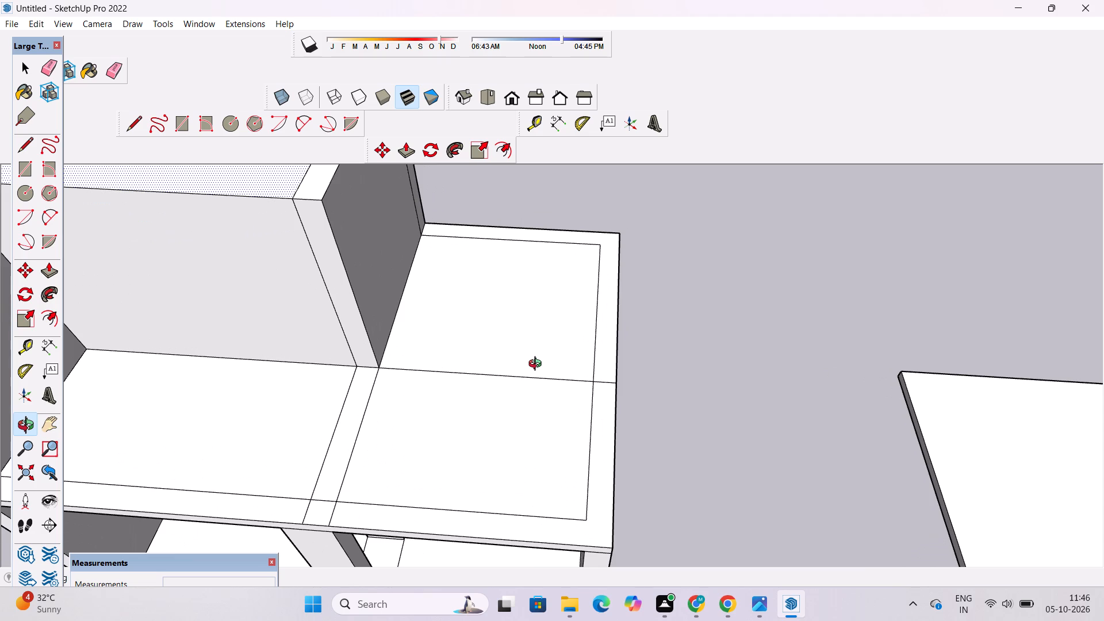
scroll(538, 366, down, 3)
shift+drag(490, 421, 579, 378)
drag(563, 448, 566, 323)
scroll(566, 323, down, 4)
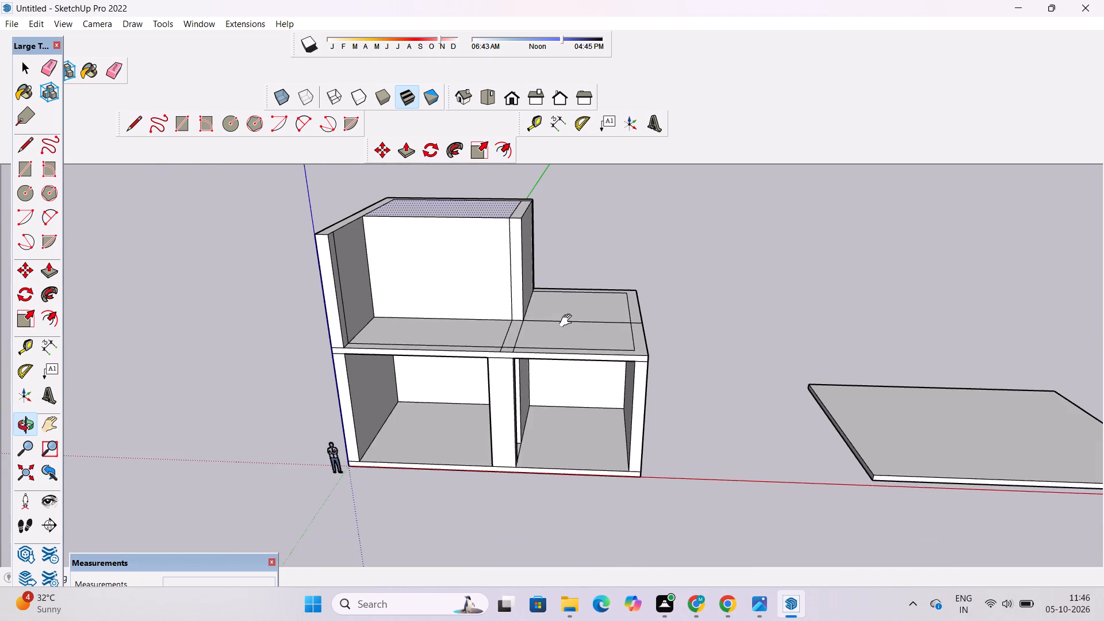
shift+drag(568, 321, 568, 347)
scroll(568, 350, up, 2)
drag(539, 390, 529, 321)
scroll(511, 304, down, 4)
drag(466, 347, 481, 405)
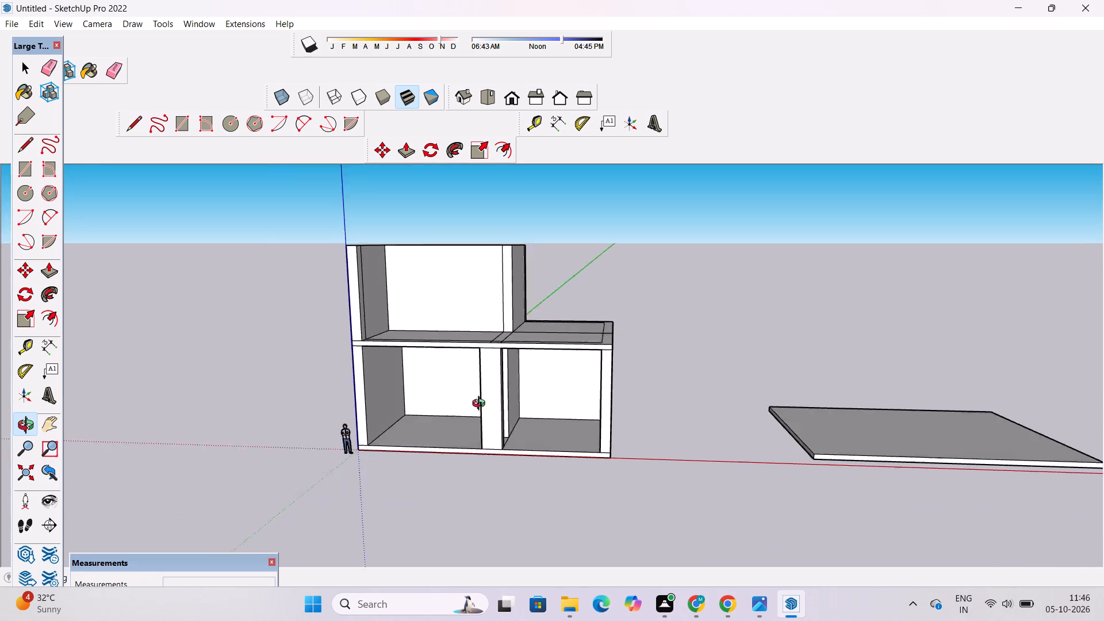
drag(481, 405, 501, 501)
scroll(438, 398, up, 5)
shift+drag(437, 398, 494, 393)
drag(485, 420, 492, 394)
scroll(493, 389, down, 6)
shift+drag(514, 389, 481, 410)
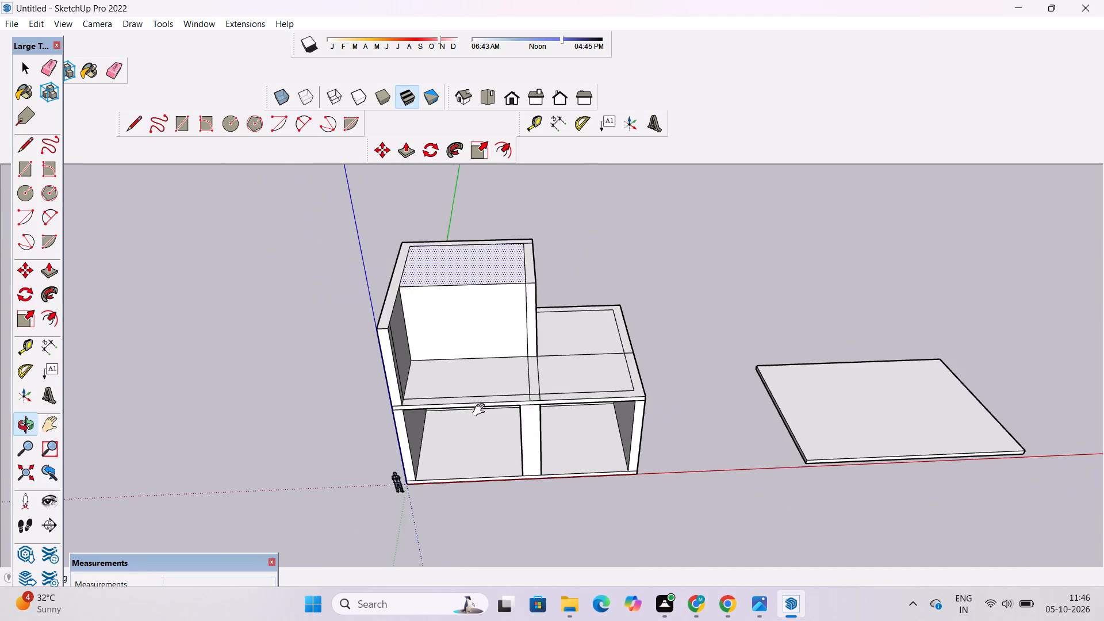
Erase the two short partition line segments that cross the front wall strip of the upper slab.
drag(484, 417, 490, 508)
scroll(522, 421, up, 4)
shift+drag(523, 443, 495, 427)
scroll(489, 421, up, 3)
key(e)
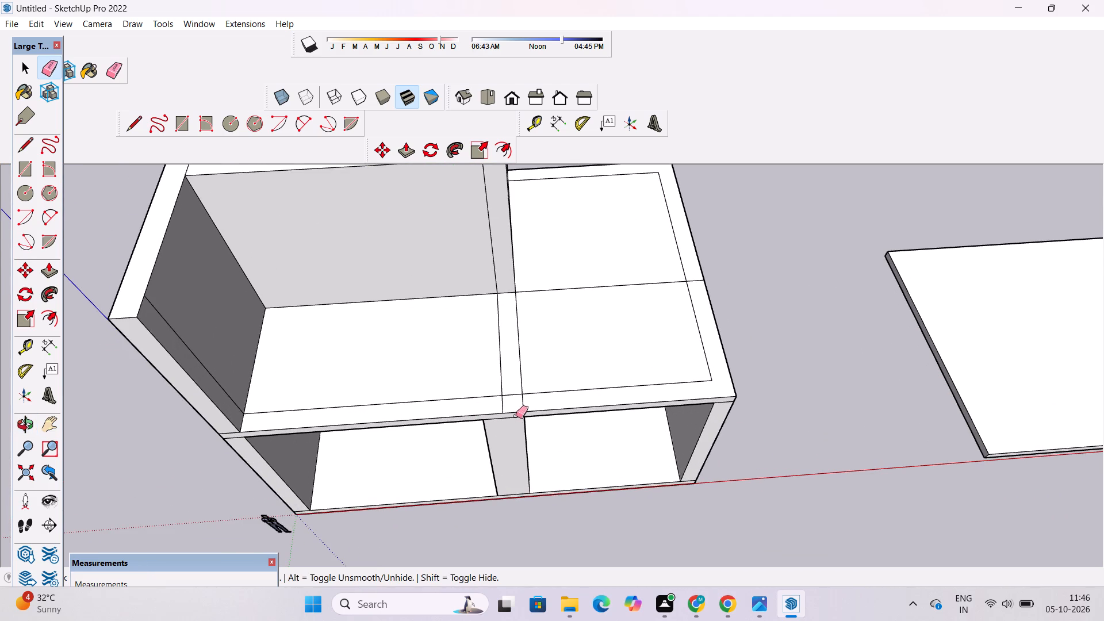
drag(535, 401, 498, 403)
drag(509, 402, 500, 405)
Draw a 2' line from the inner front corner of the wall outline, at the open side, to the slab's front edge.
key(l)
scroll(473, 397, down, 3)
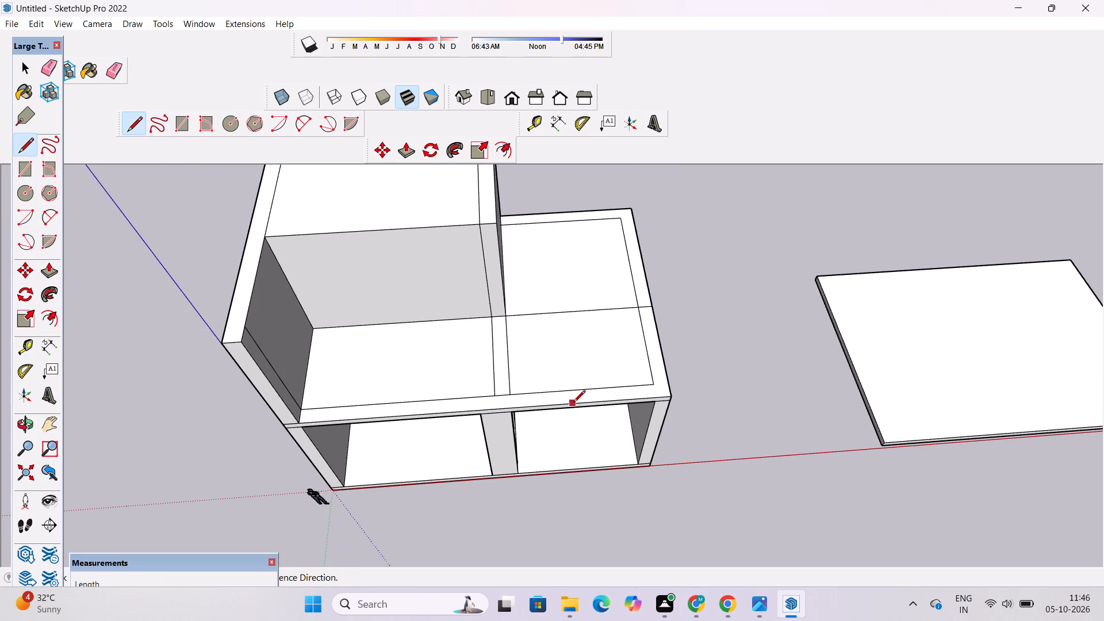
scroll(646, 396, up, 4)
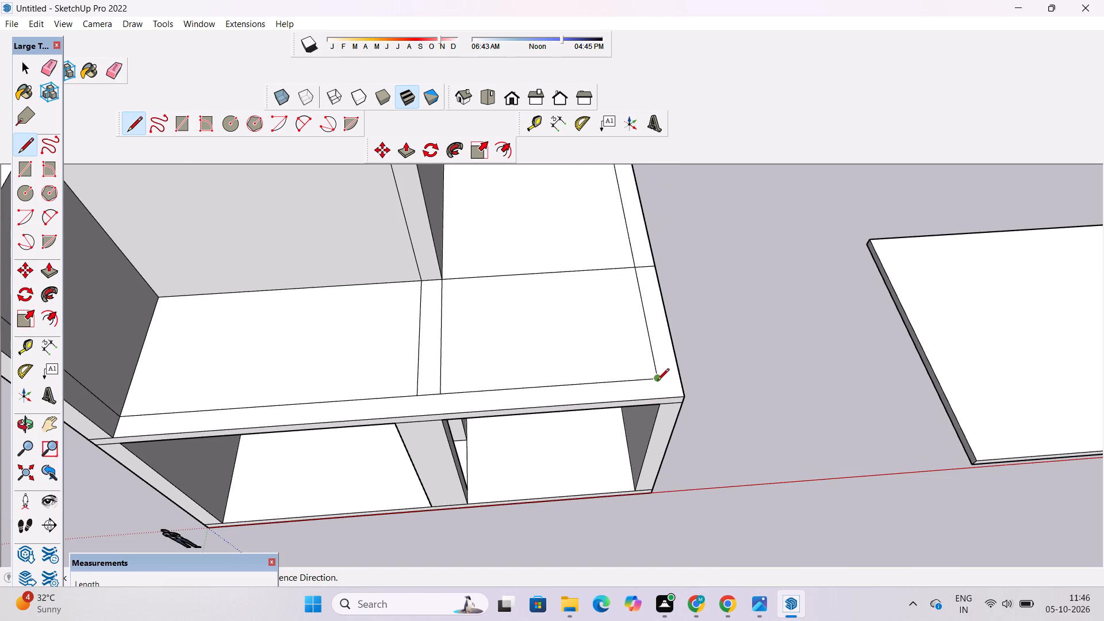
click(657, 381)
click(662, 399)
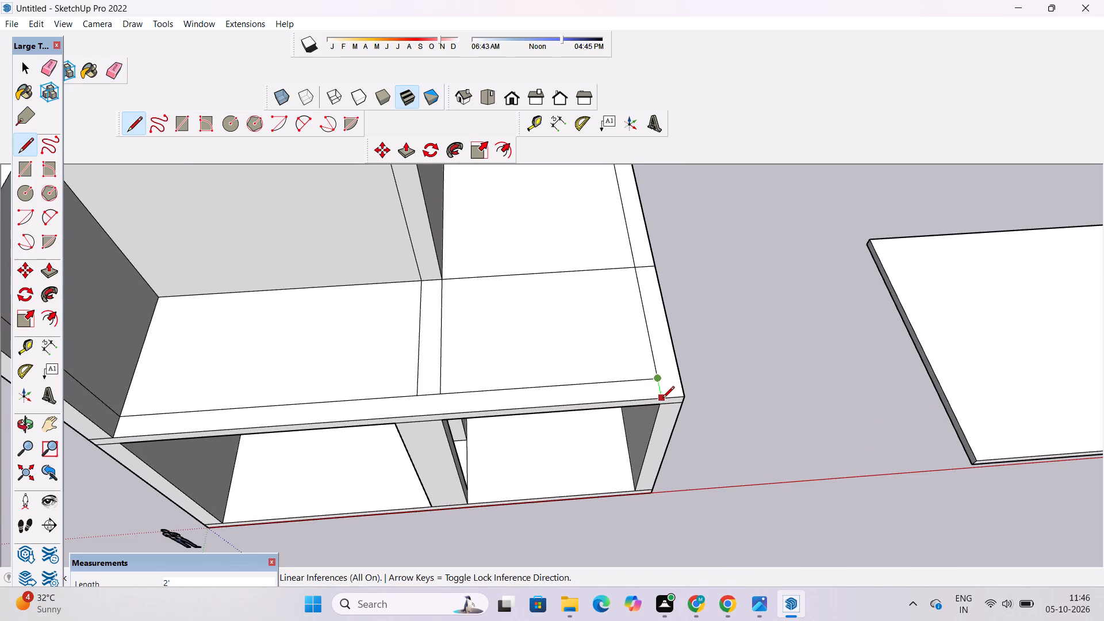
key(space)
Push/Pull the front wall strip of the upper slab up 6'.
text(o)
drag(674, 450, 688, 375)
scroll(622, 385, down, 5)
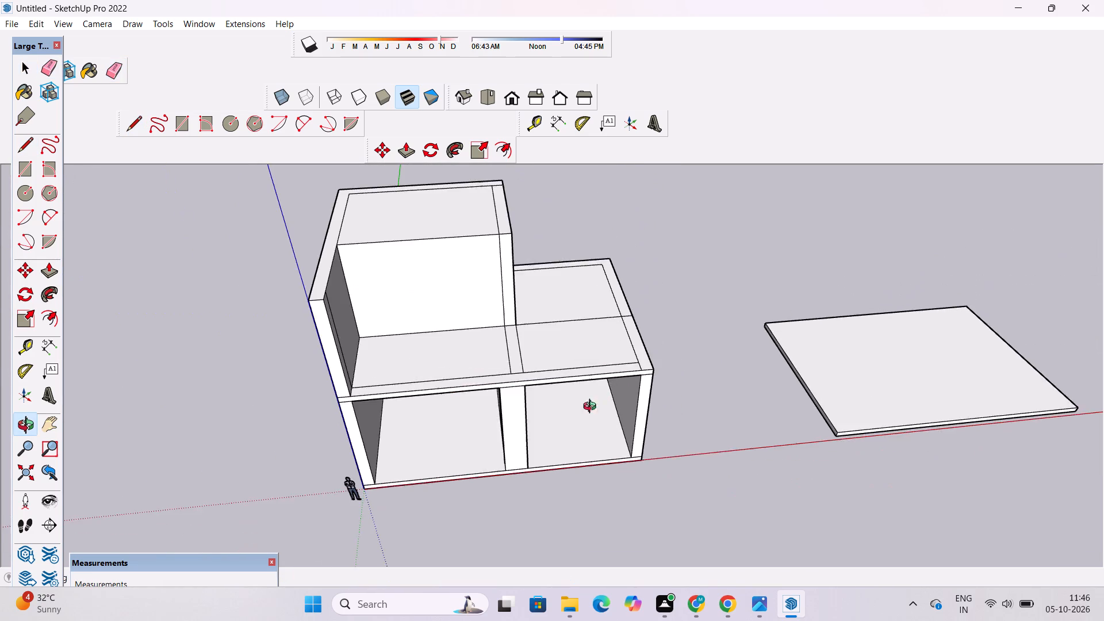
shift+drag(562, 407, 572, 435)
scroll(485, 435, up, 5)
drag(474, 444, 524, 412)
shift+drag(524, 412, 517, 430)
key(space)
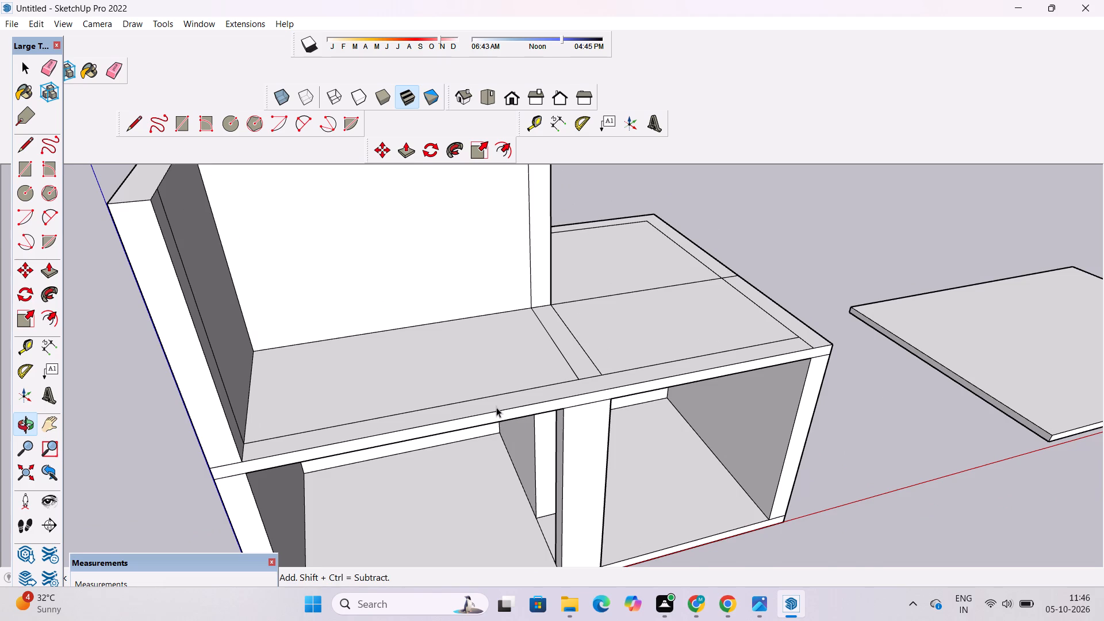
scroll(496, 404, up, 4)
click(496, 404)
scroll(496, 404, down, 4)
key(p)
click(496, 404)
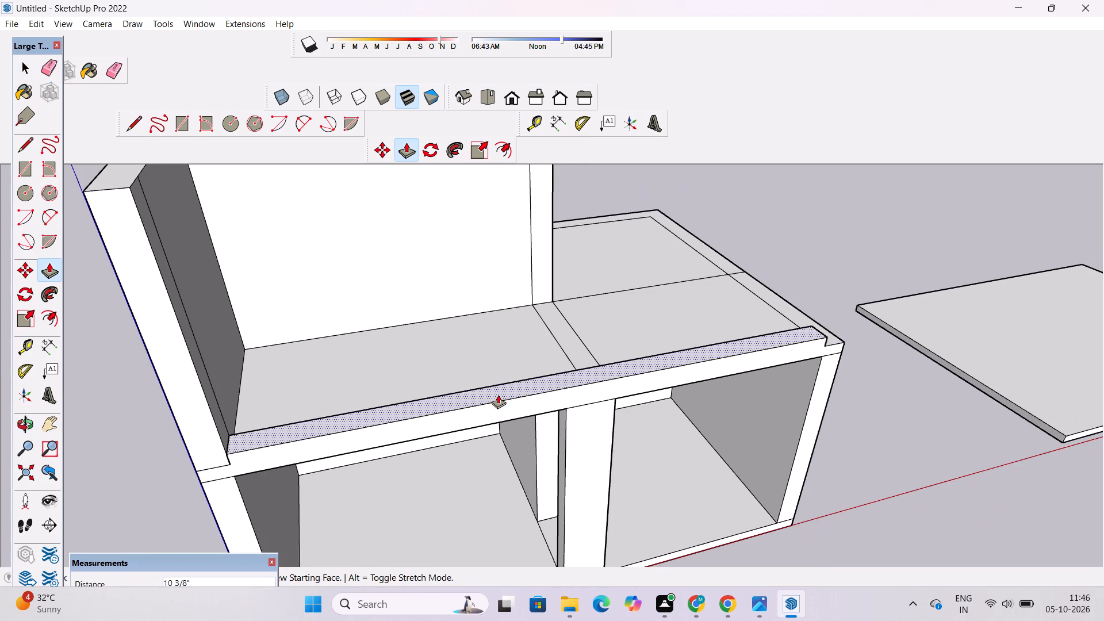
scroll(498, 394, down, 5)
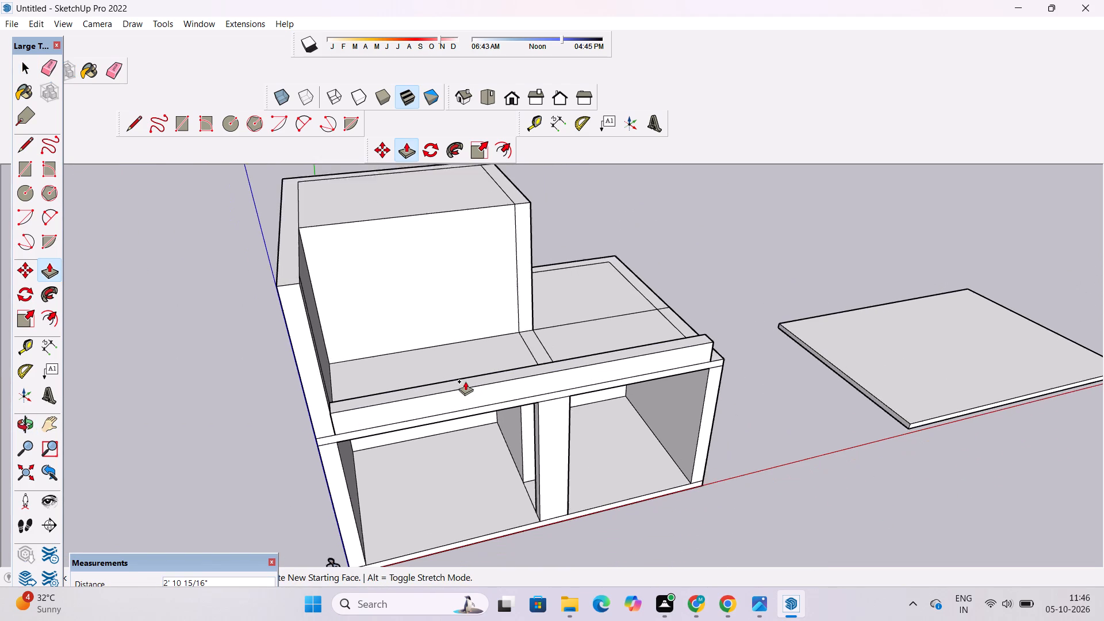
scroll(465, 381, down, 3)
key(o)
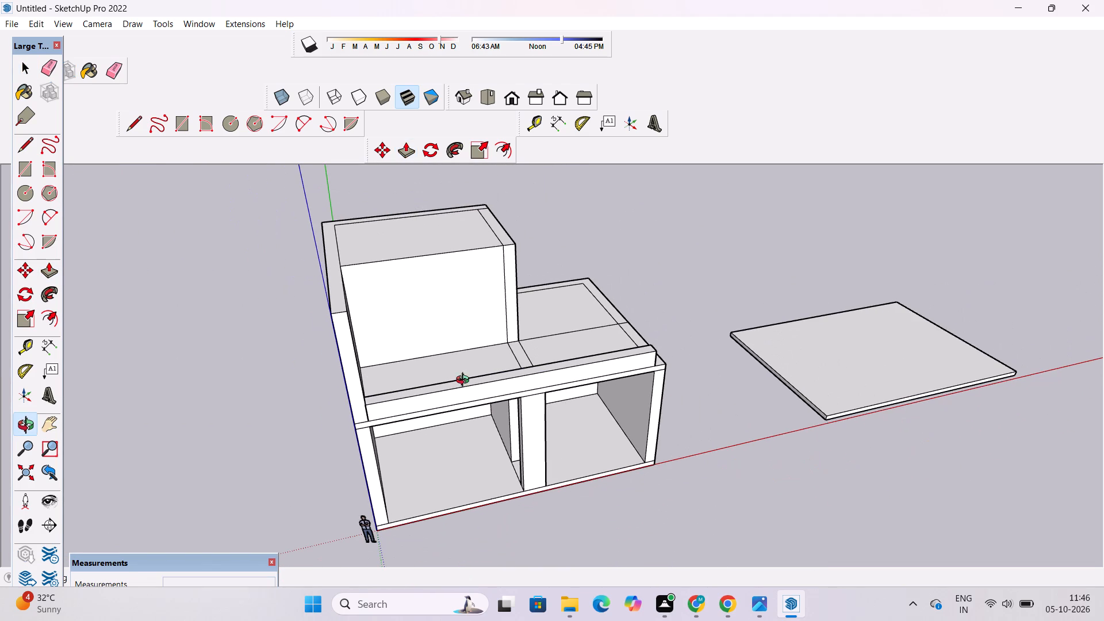
drag(493, 411, 459, 372)
scroll(452, 361, down, 5)
shift+drag(455, 357, 450, 421)
drag(446, 457, 428, 523)
scroll(490, 417, up, 10)
shift+drag(489, 429, 494, 448)
drag(492, 449, 487, 396)
scroll(487, 394, down, 6)
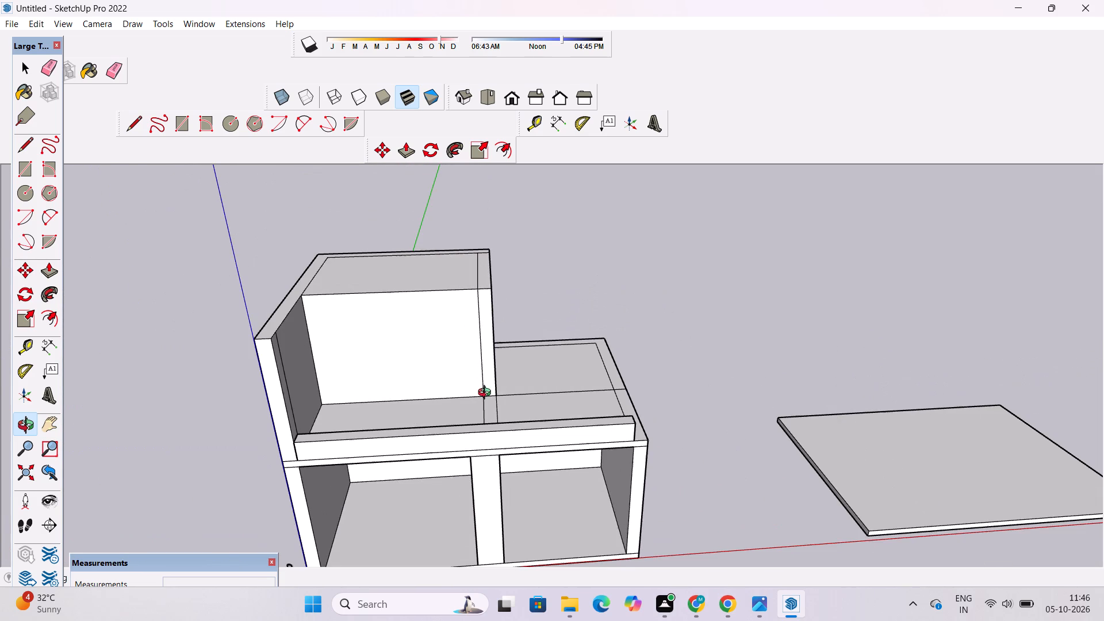
key(p)
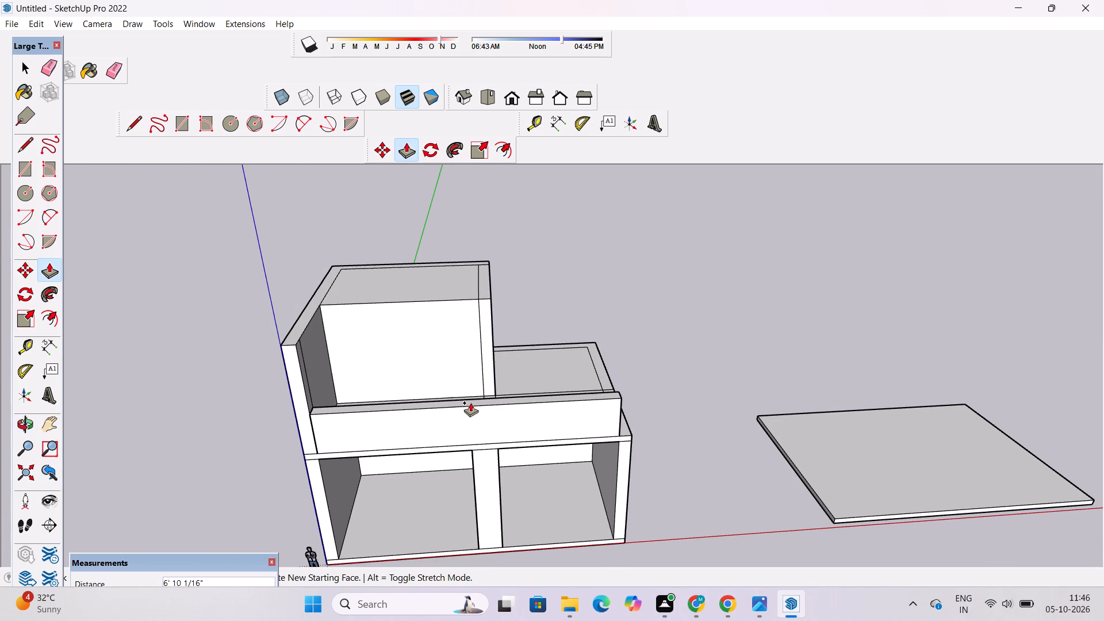
scroll(470, 402, up, 1)
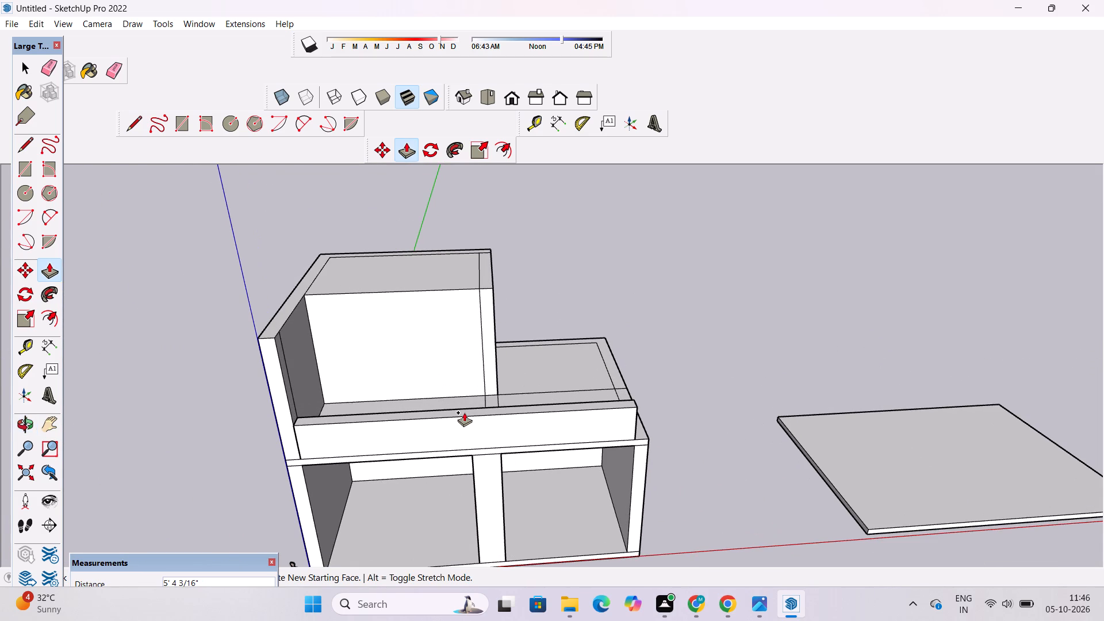
scroll(464, 412, up, 3)
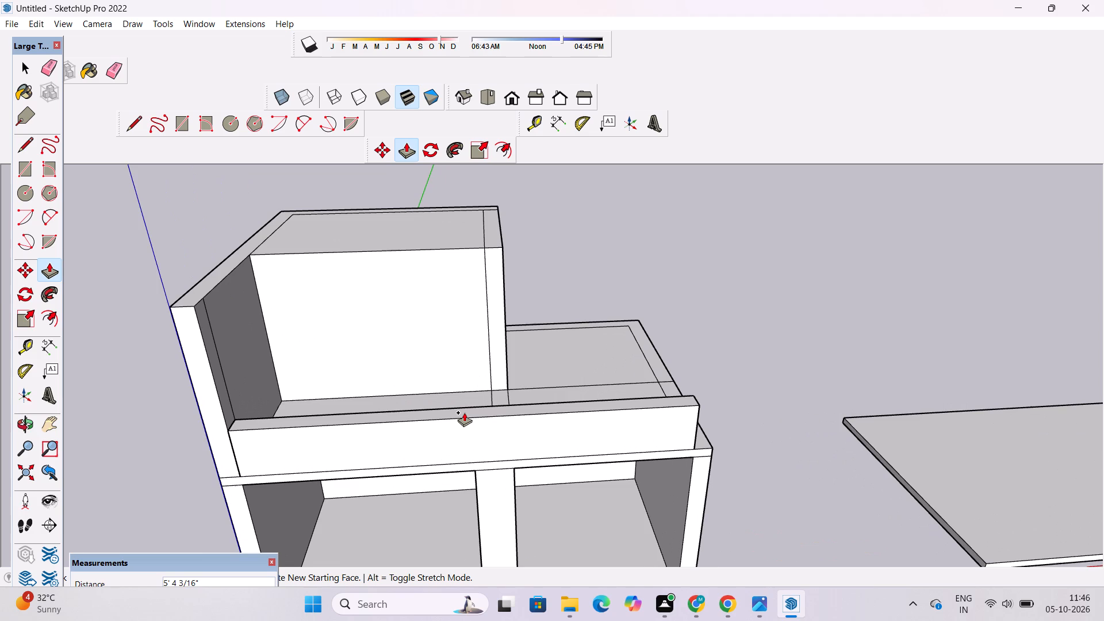
scroll(464, 412, up, 2)
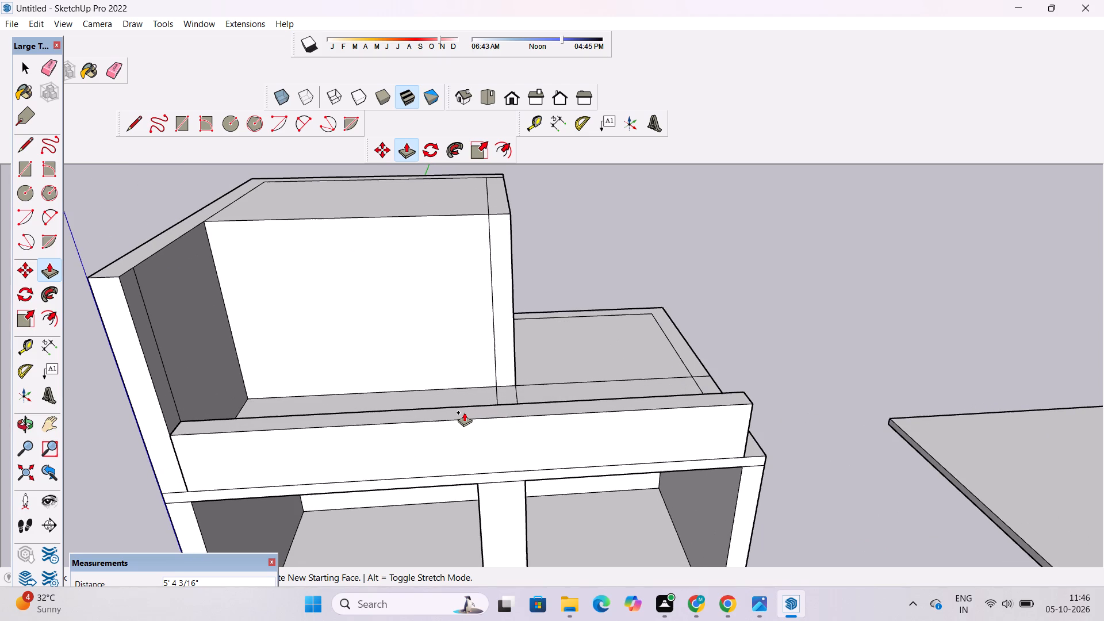
text(6')
key(Return)
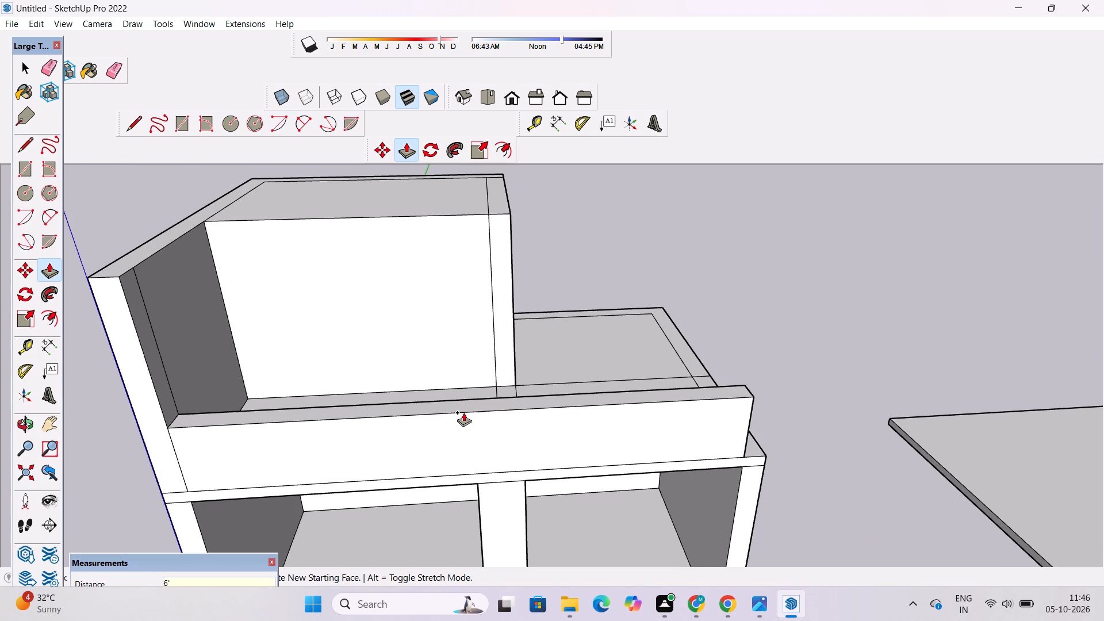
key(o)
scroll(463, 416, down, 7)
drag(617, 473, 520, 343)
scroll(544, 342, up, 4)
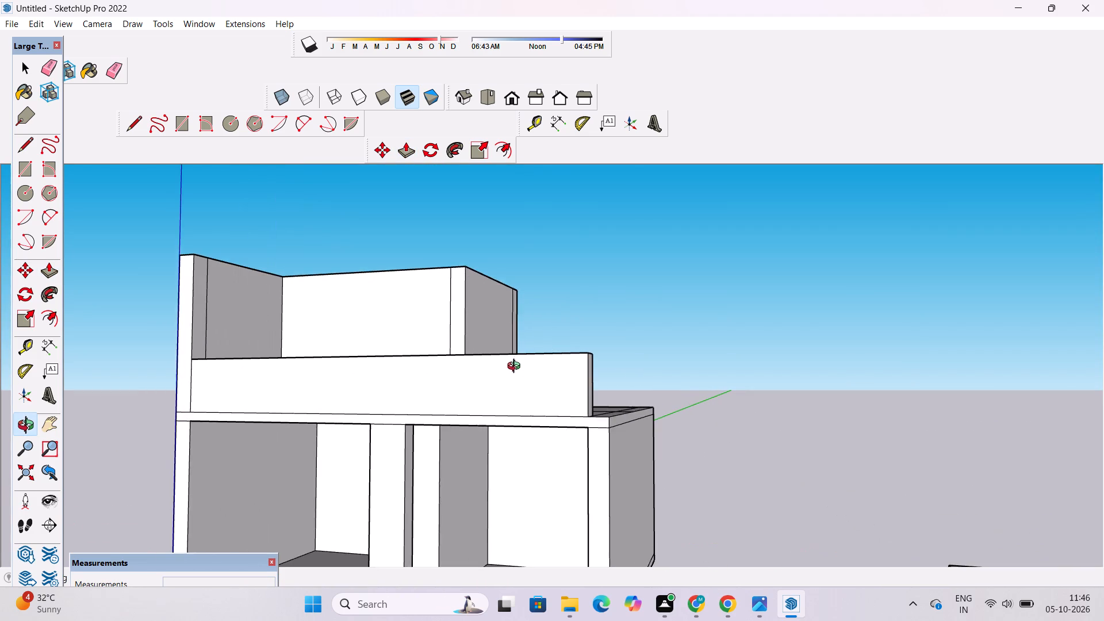
Examine the upper storey's front wall, side wall and rear block from above and the front, closing in on the block's front face.
scroll(515, 368, down, 2)
shift+drag(431, 369, 482, 352)
drag(488, 347, 523, 476)
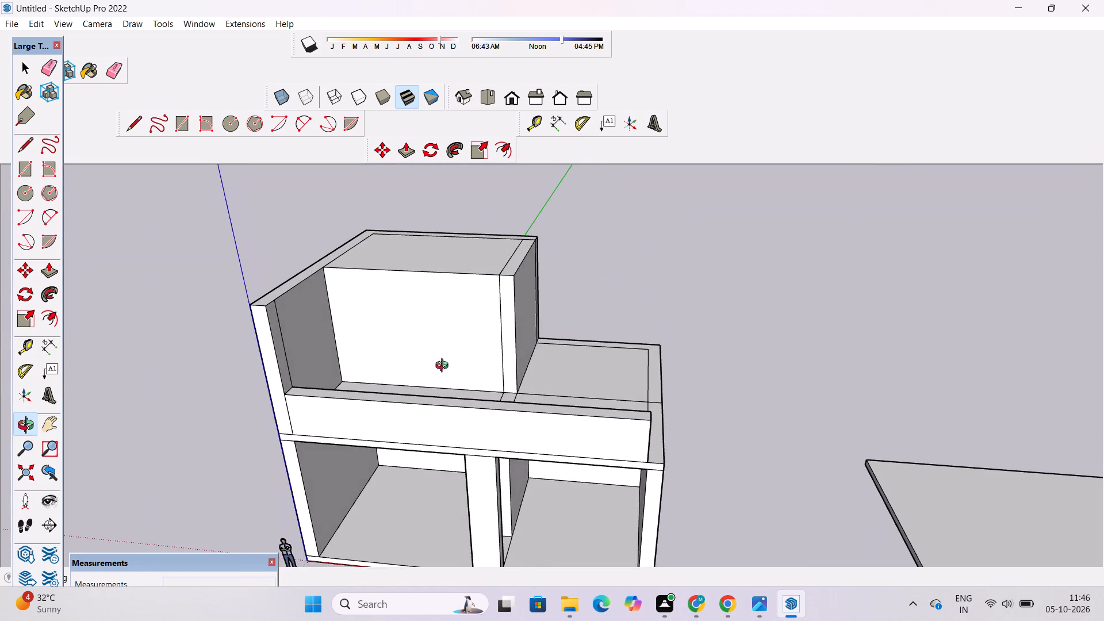
scroll(438, 352, up, 3)
shift+drag(438, 351, 497, 403)
drag(324, 439, 443, 402)
scroll(412, 413, down, 4)
shift+drag(420, 415, 275, 405)
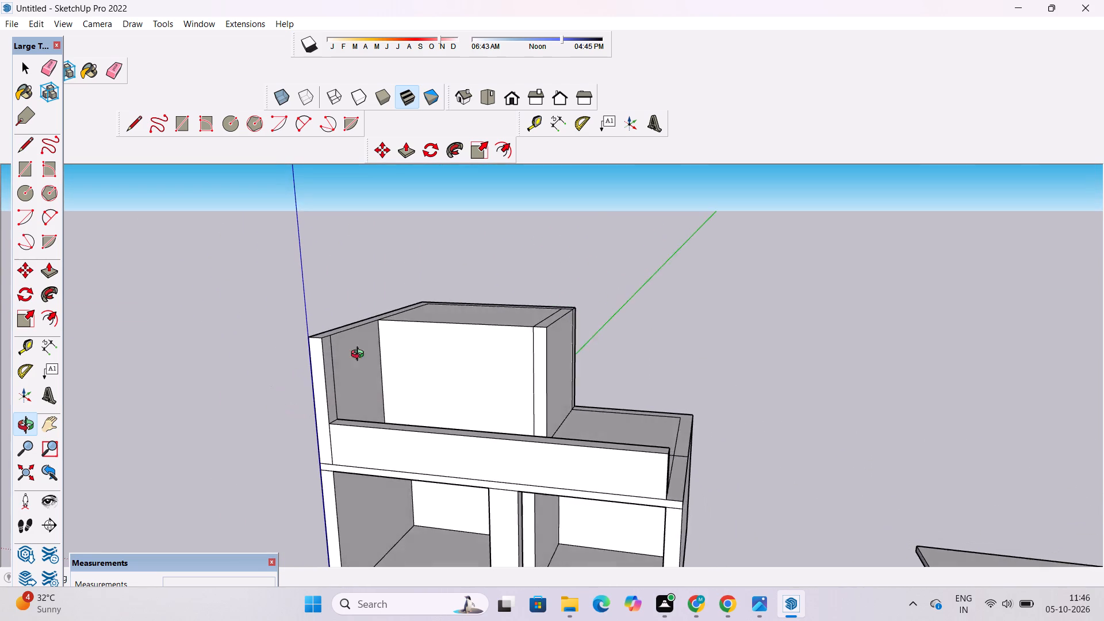
shift+drag(376, 353, 398, 421)
scroll(398, 421, up, 2)
shift+drag(398, 419, 380, 311)
drag(368, 334, 413, 461)
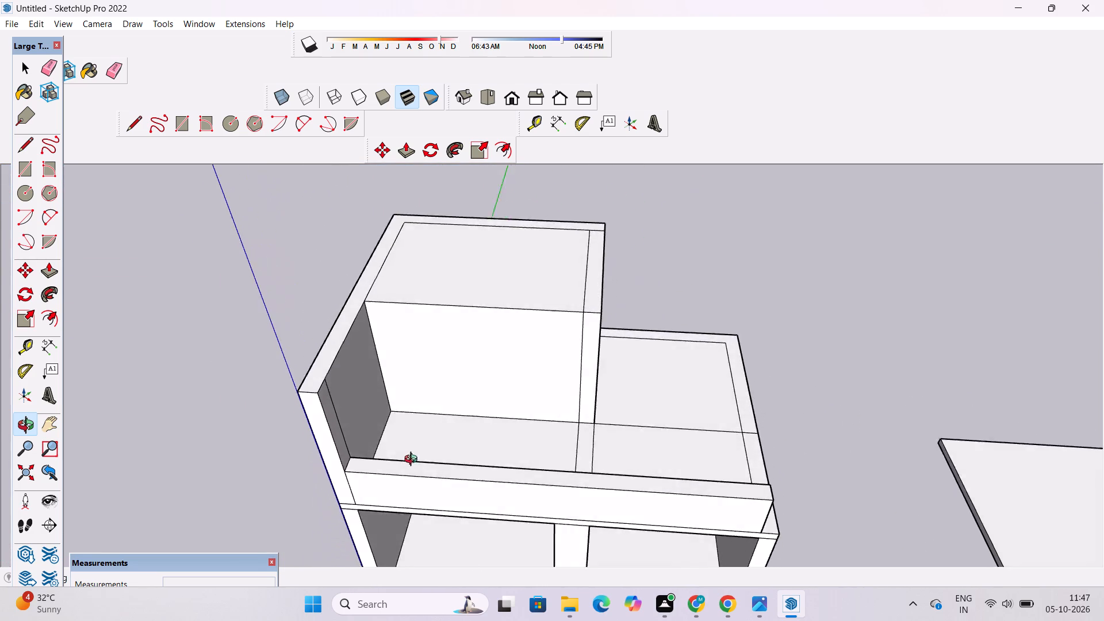
drag(413, 461, 308, 325)
shift+scroll(308, 319, down, 4)
shift+drag(530, 309, 594, 465)
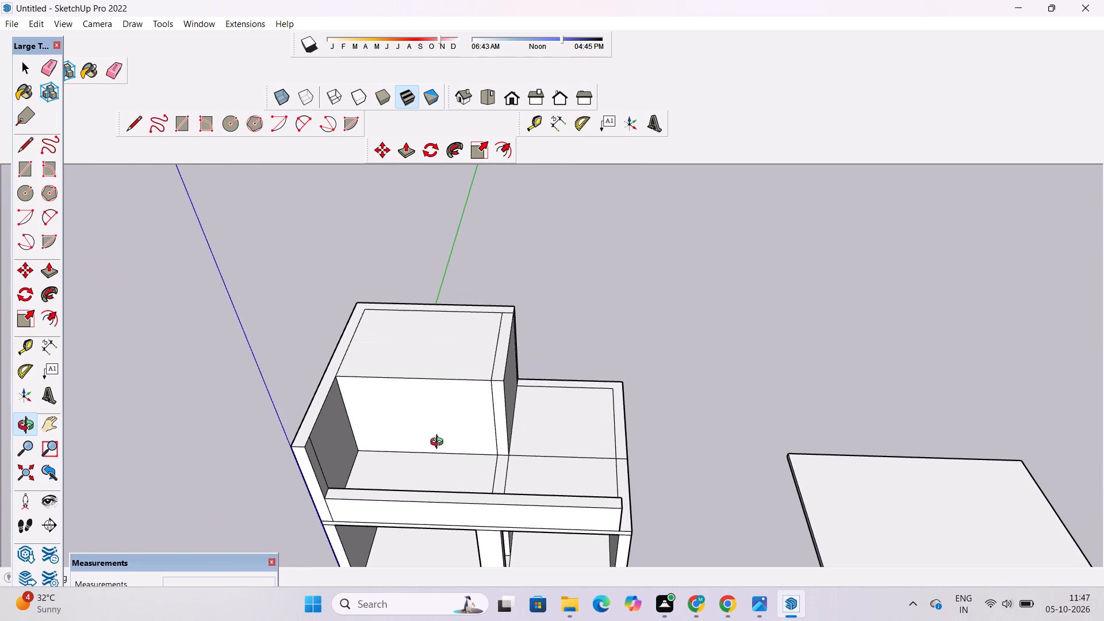
scroll(439, 444, up, 7)
drag(371, 463, 494, 471)
scroll(447, 507, down, 4)
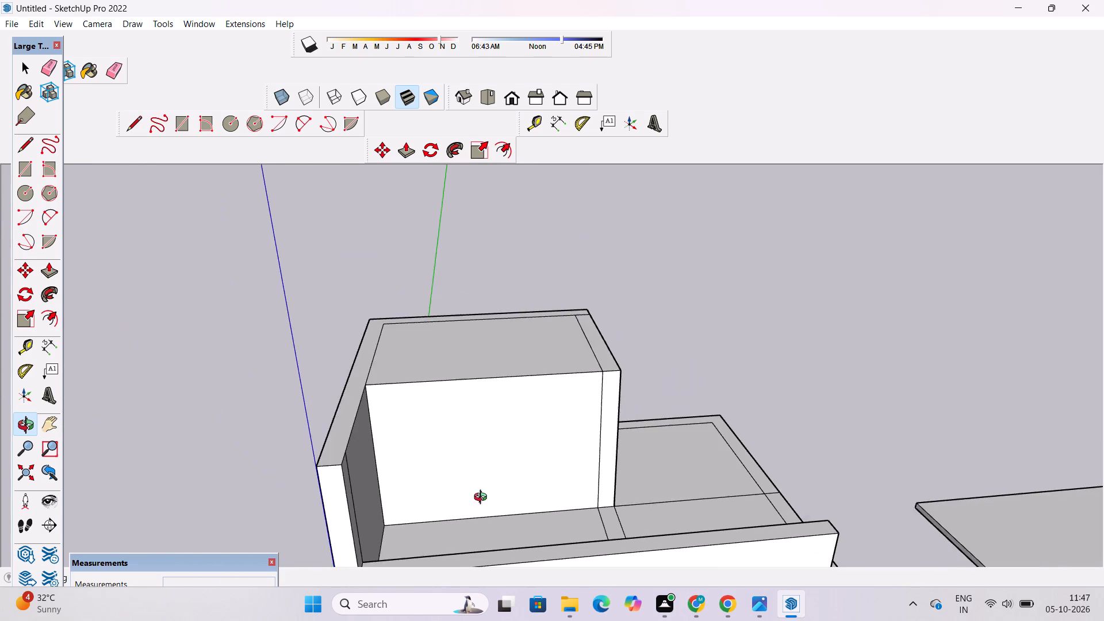
drag(483, 499, 441, 401)
scroll(412, 434, up, 7)
drag(419, 434, 425, 440)
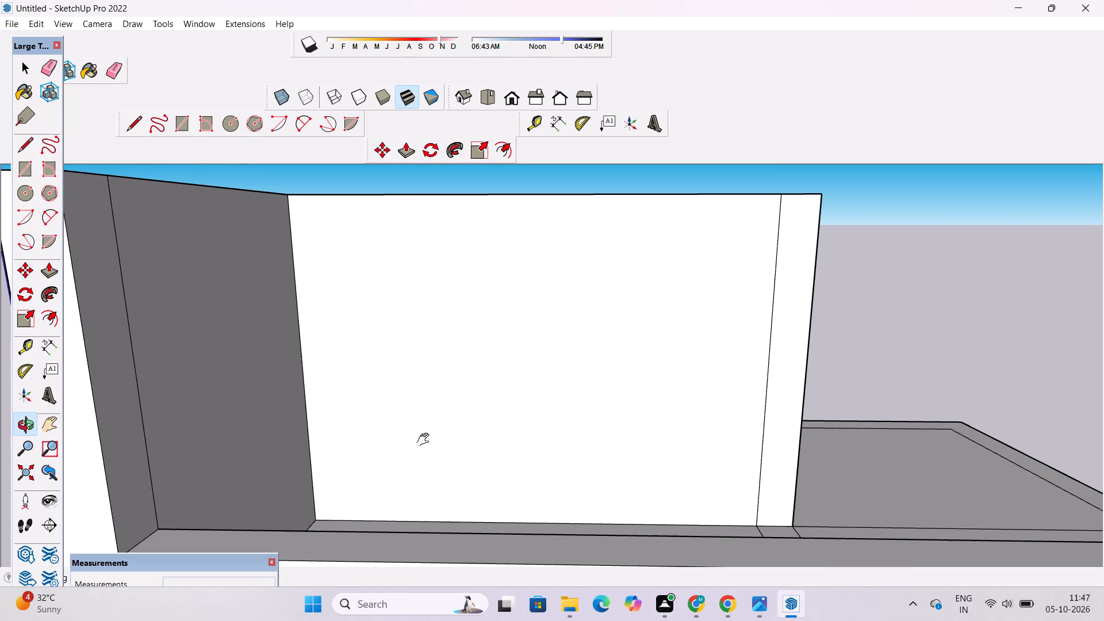
drag(425, 440, 425, 450)
scroll(425, 450, up, 4)
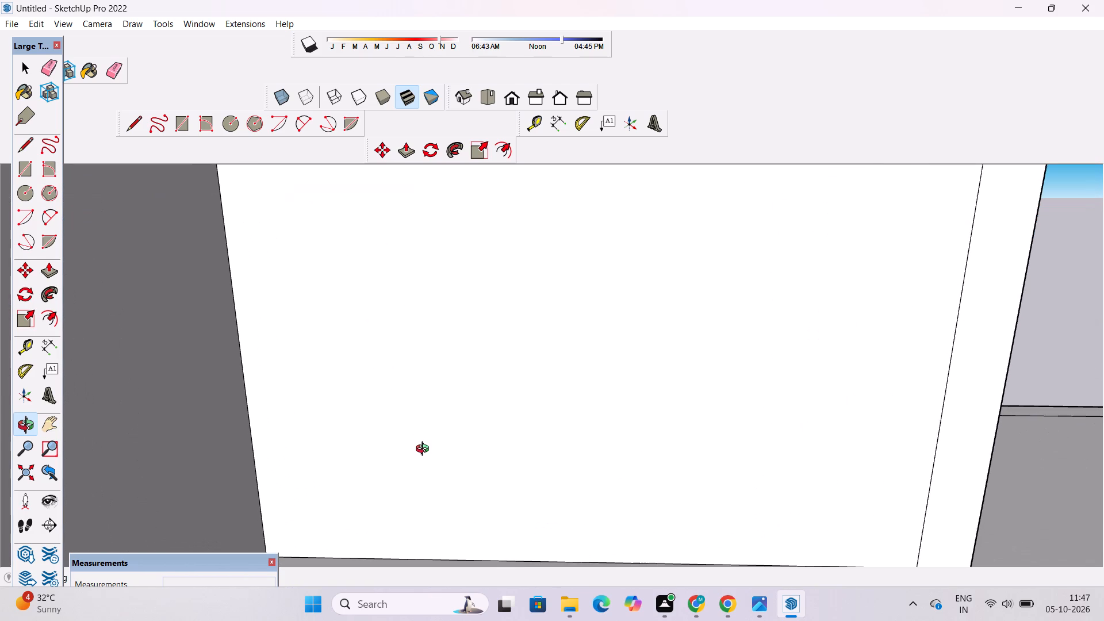
scroll(425, 450, down, 1)
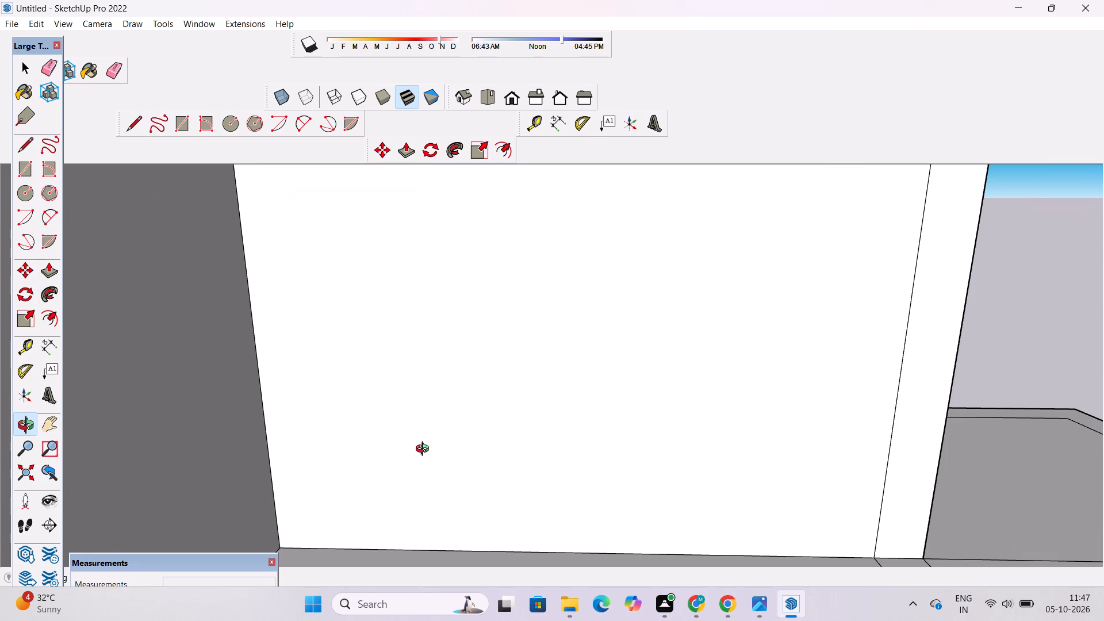
drag(438, 435, 436, 453)
scroll(427, 447, down, 7)
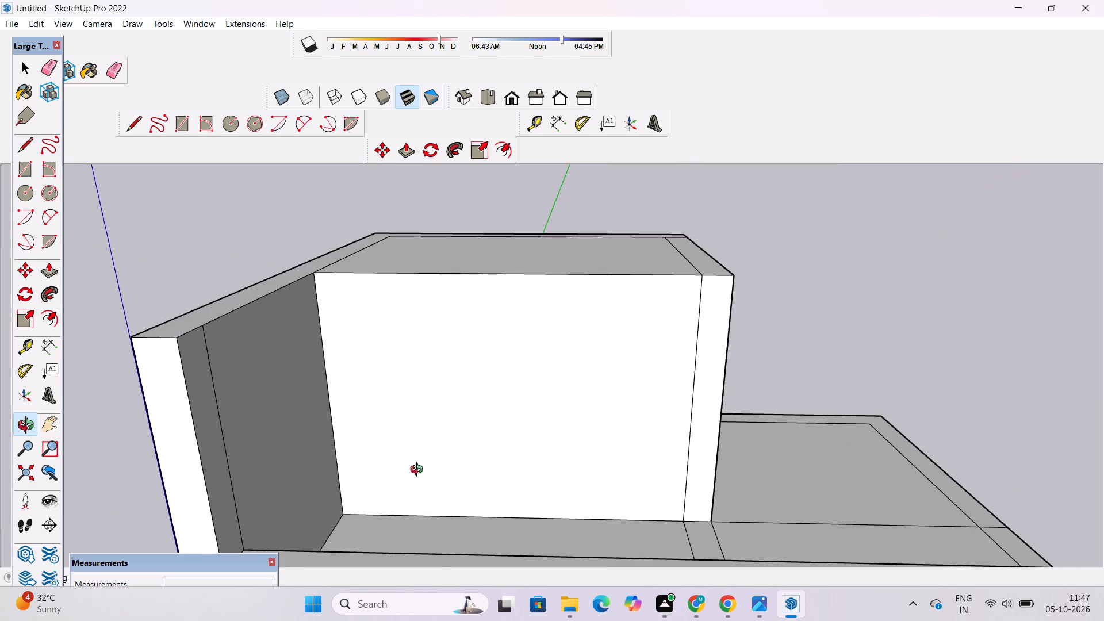
click(419, 471)
drag(416, 482, 418, 474)
Draw a window rectangle about 4' 11" wide and 8' 10" high on the rear block's front face, near the tall side wall.
key(r)
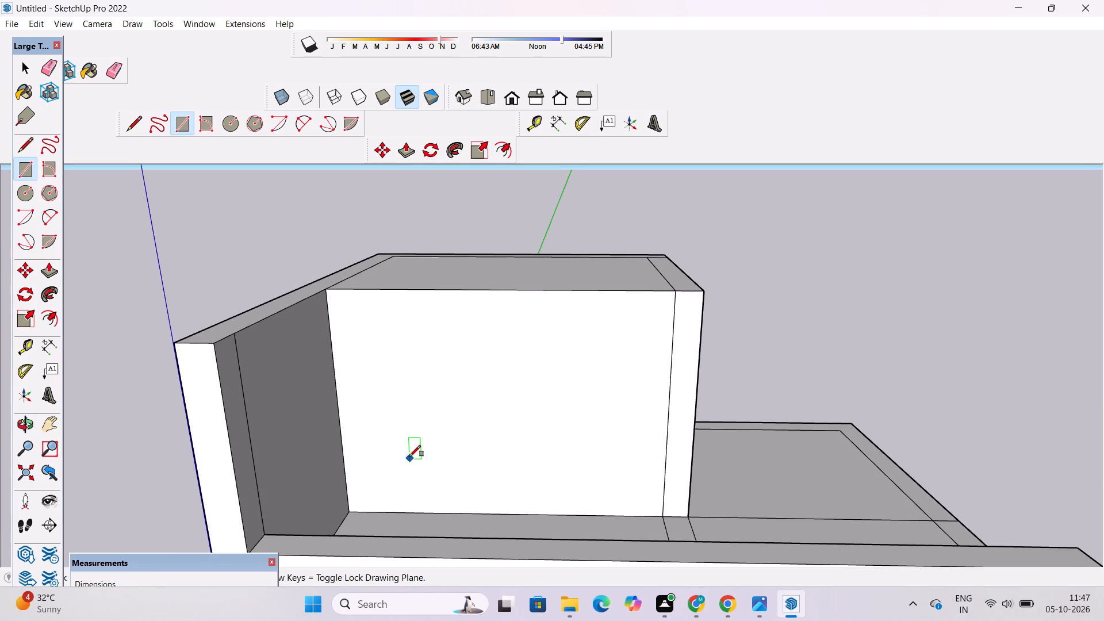
click(346, 341)
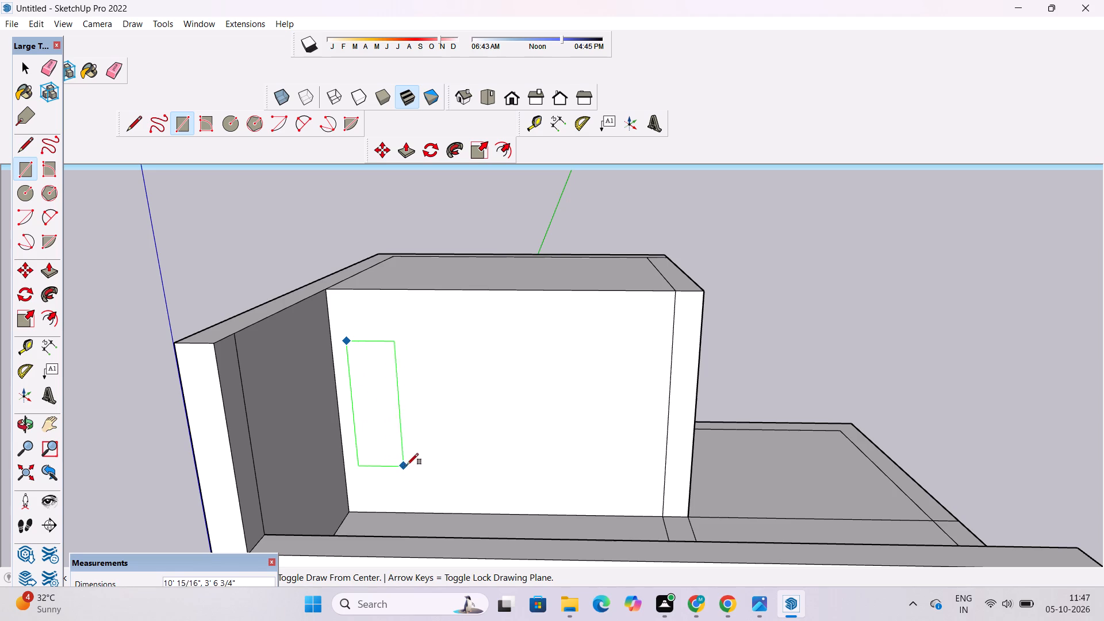
scroll(417, 457, up, 2)
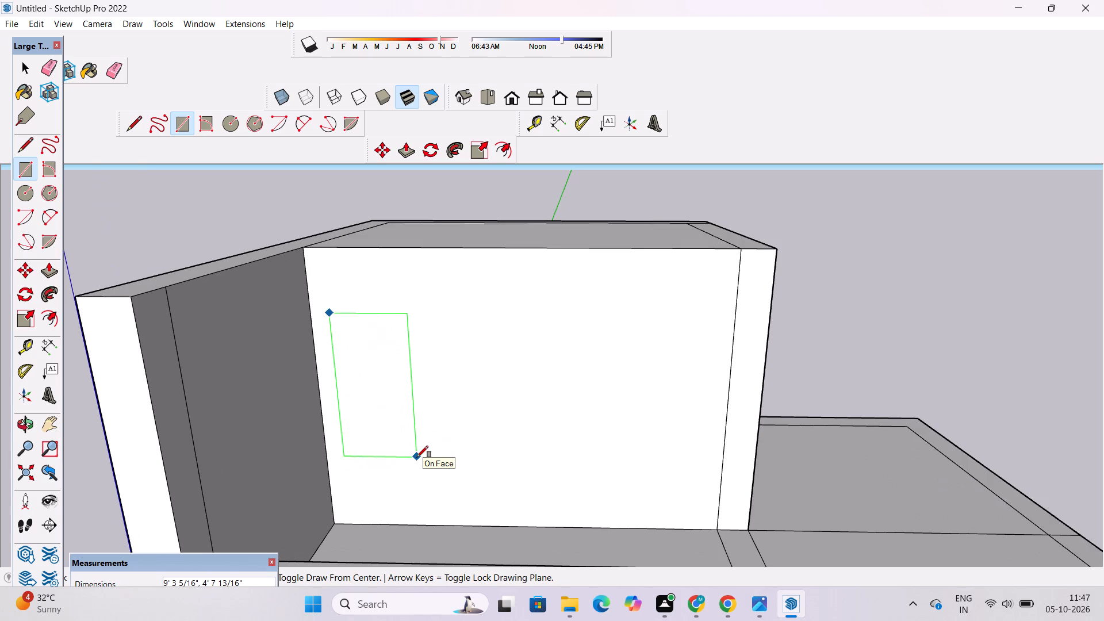
click(421, 450)
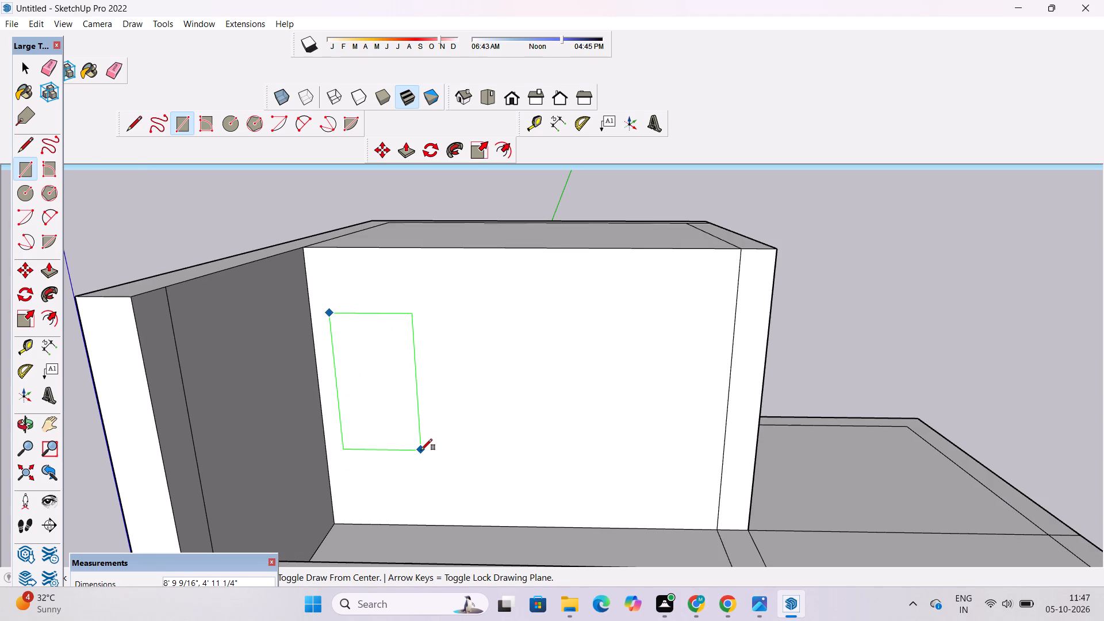
Offset the window rectangle's outline 6" inward to form its frame.
key(o)
key(f)
click(389, 322)
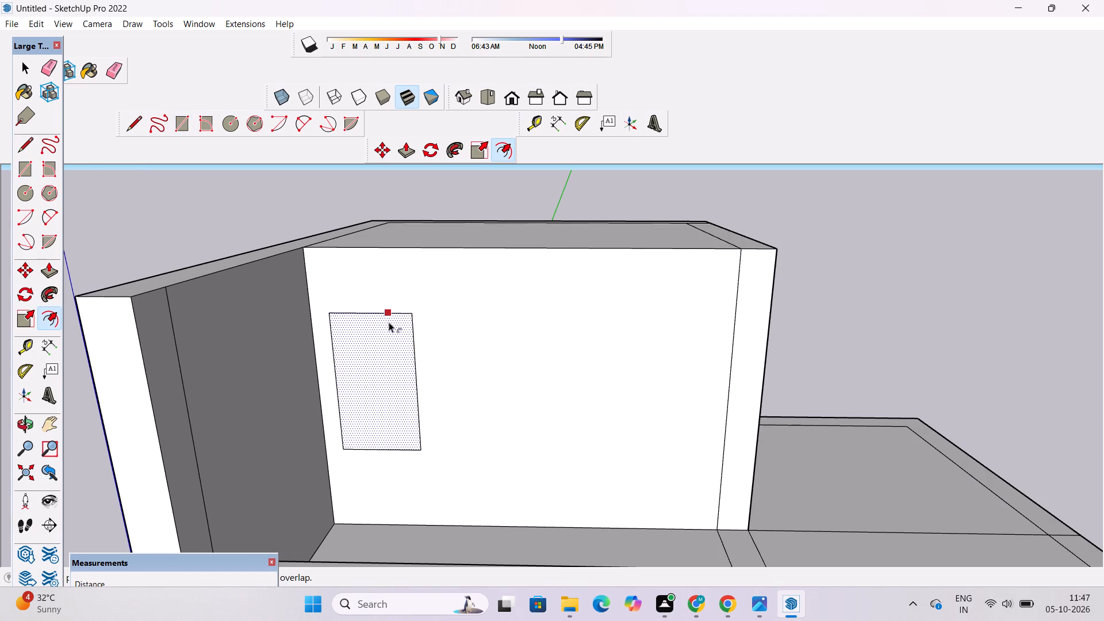
scroll(397, 324, up, 1)
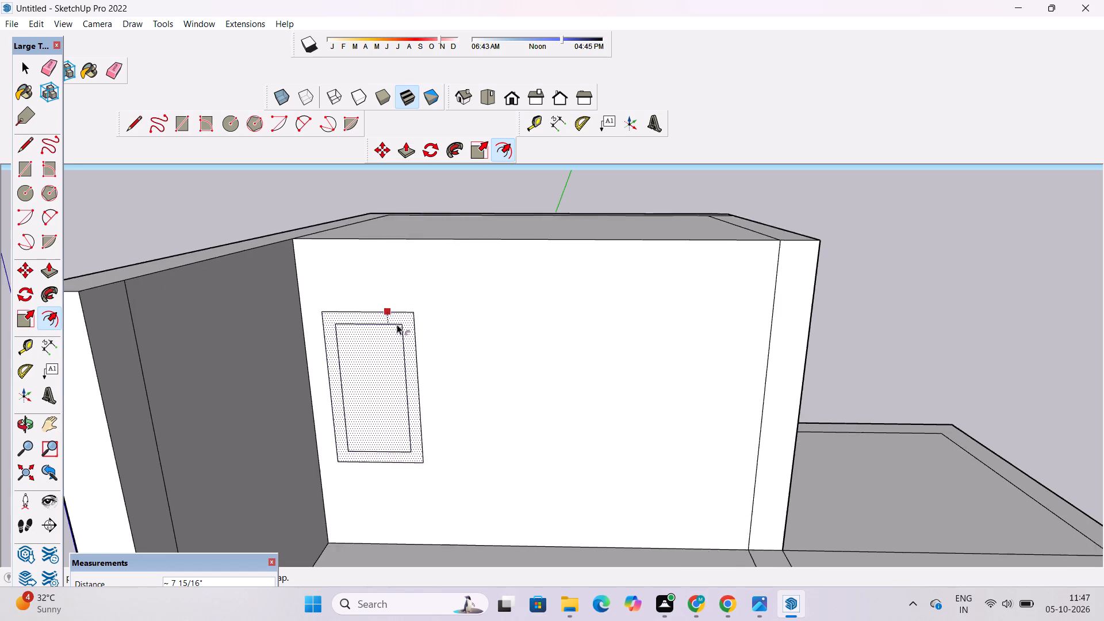
scroll(397, 324, up, 3)
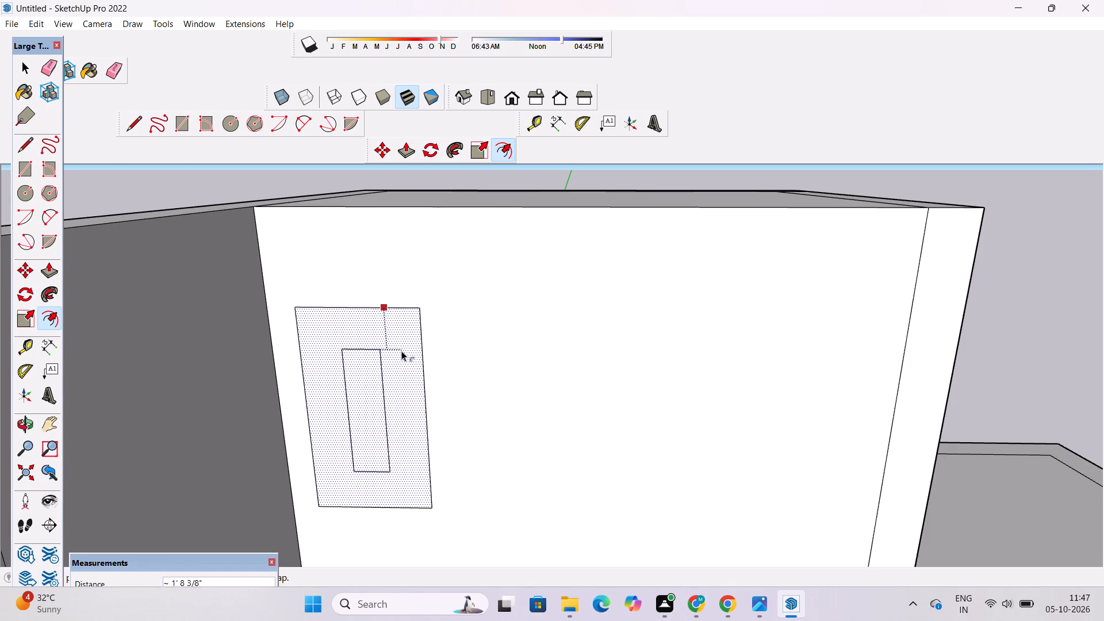
scroll(401, 351, up, 2)
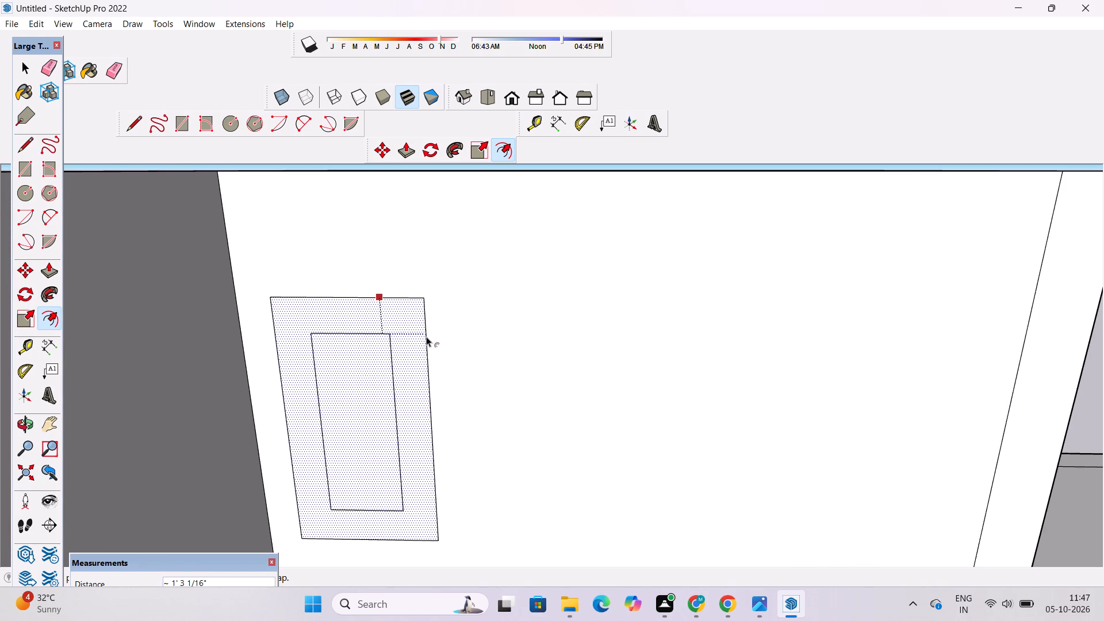
text(6")
key(Return)
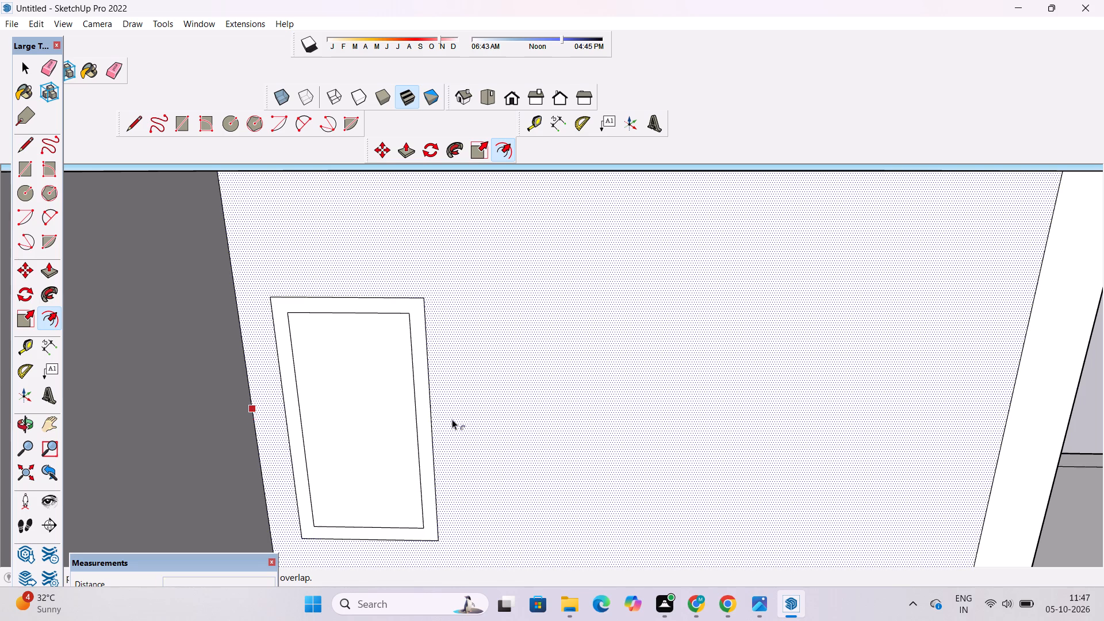
Examine the window frame outline on the rear block's front face from the front.
scroll(454, 417, down, 1)
key(o)
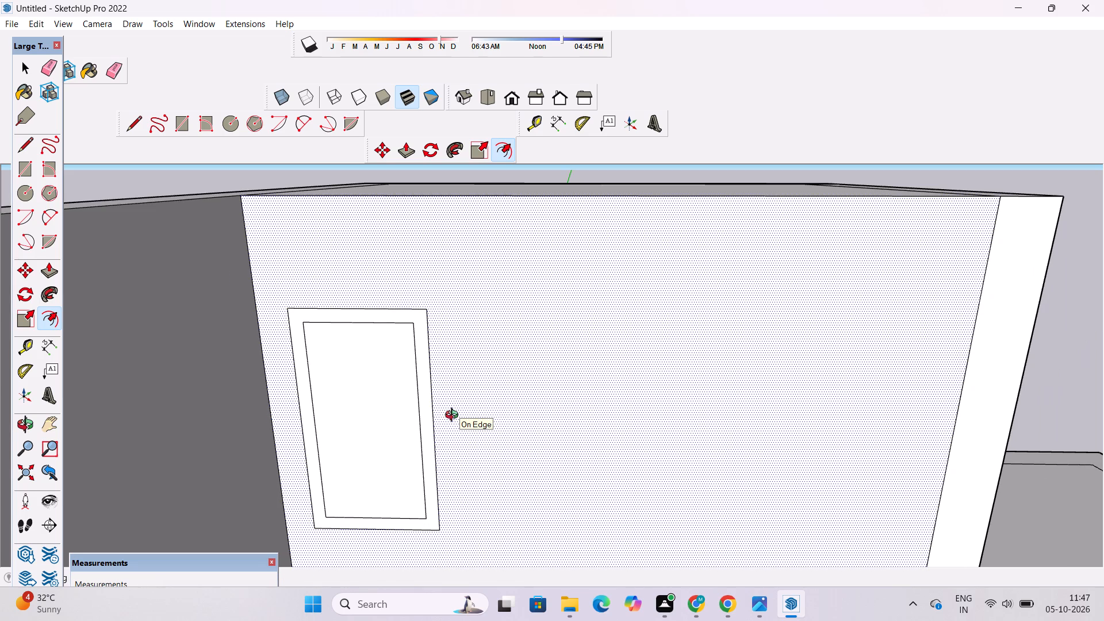
key(space)
scroll(477, 382, down, 4)
key(o)
drag(439, 439, 436, 385)
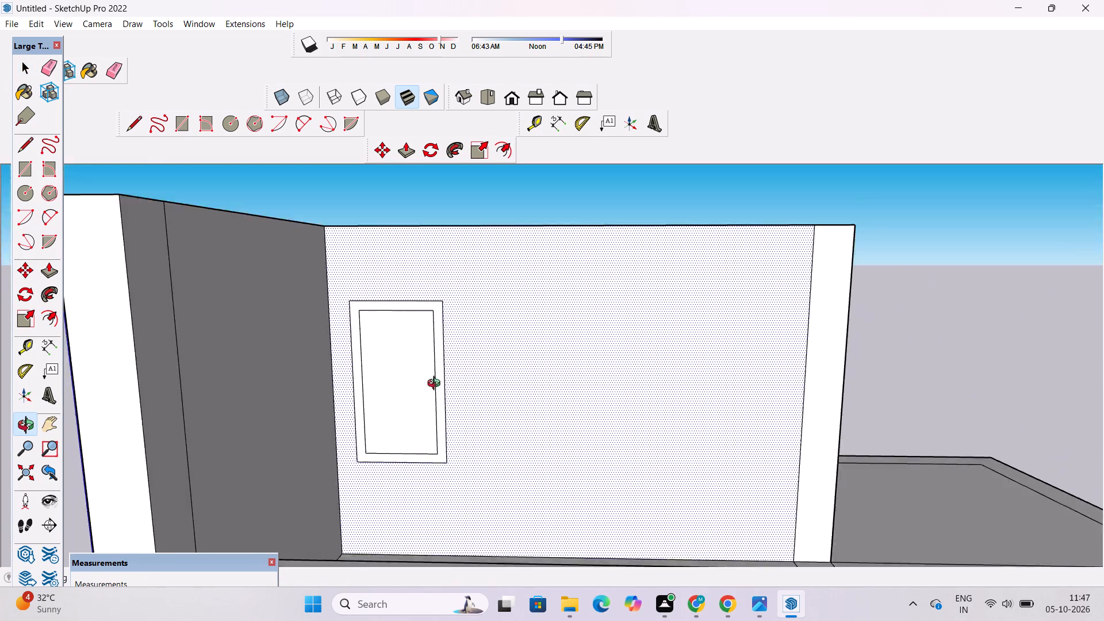
drag(436, 385, 436, 369)
drag(416, 391, 468, 376)
shift+drag(470, 377, 460, 401)
scroll(436, 376, down, 2)
shift+drag(439, 366, 439, 381)
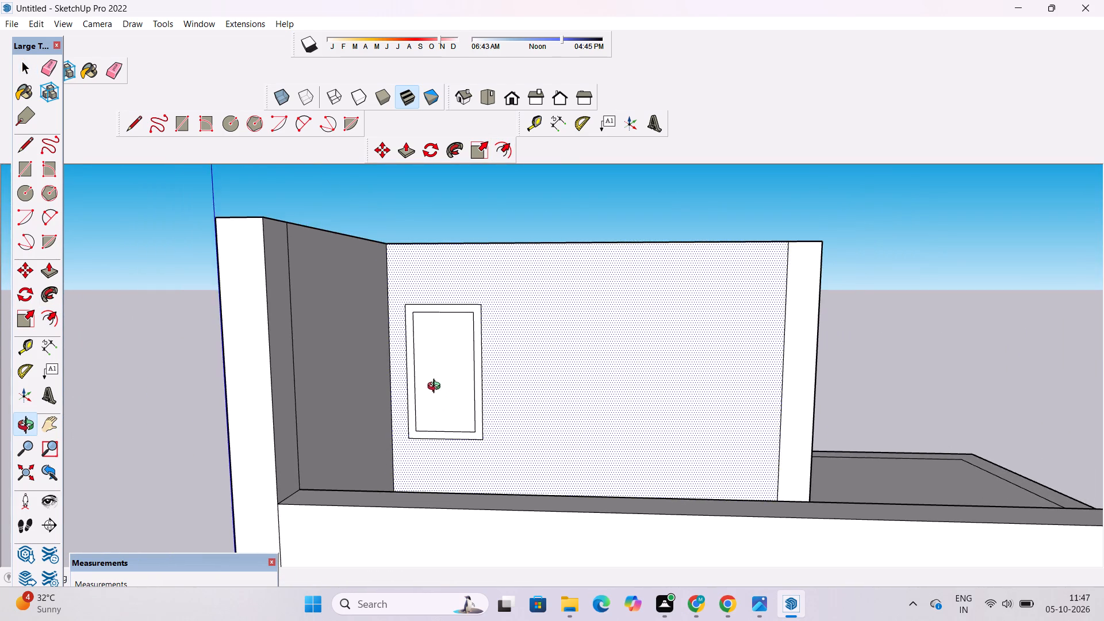
Place a vertical guide through the middle of the inner window outline, with a parallel guide 2" to each side of it.
scroll(436, 389, up, 2)
drag(433, 395, 433, 378)
drag(435, 379, 437, 401)
scroll(436, 400, up, 2)
key(t)
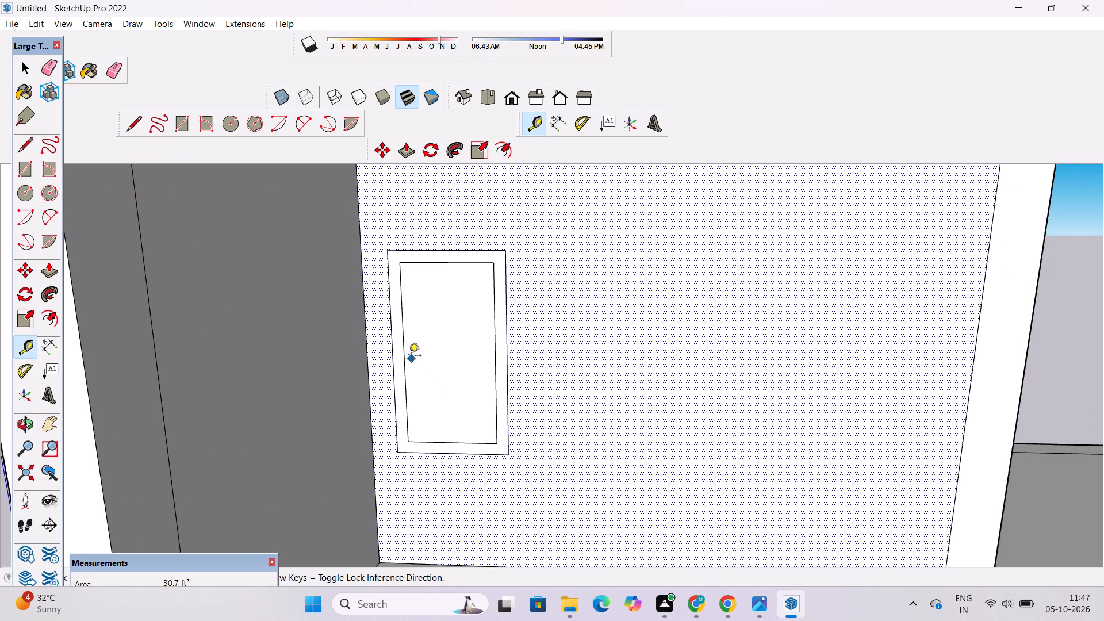
click(402, 355)
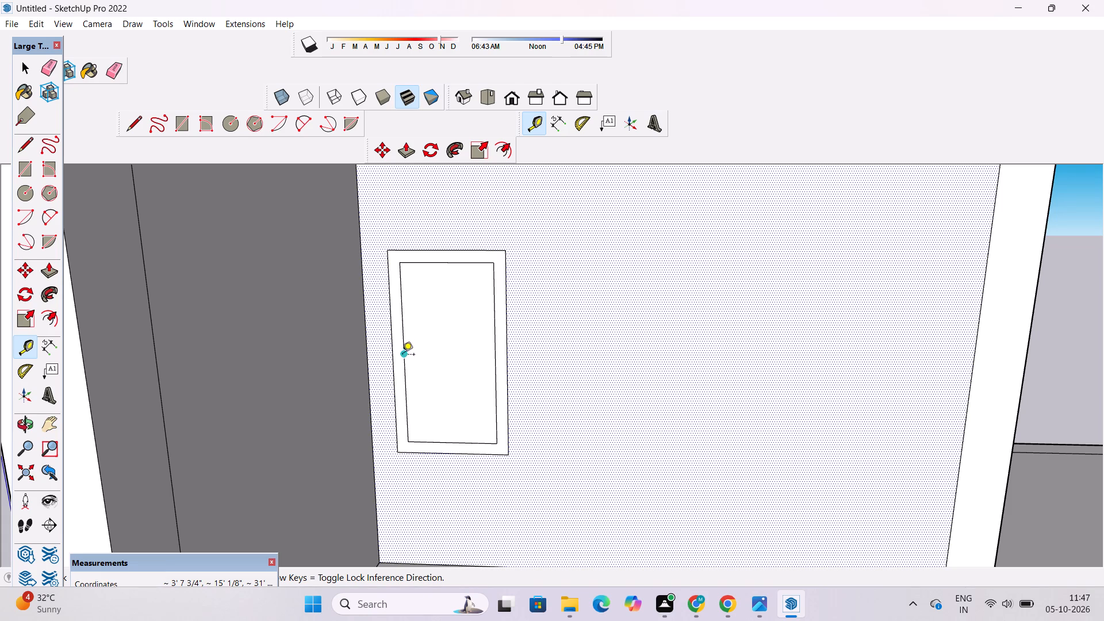
click(453, 442)
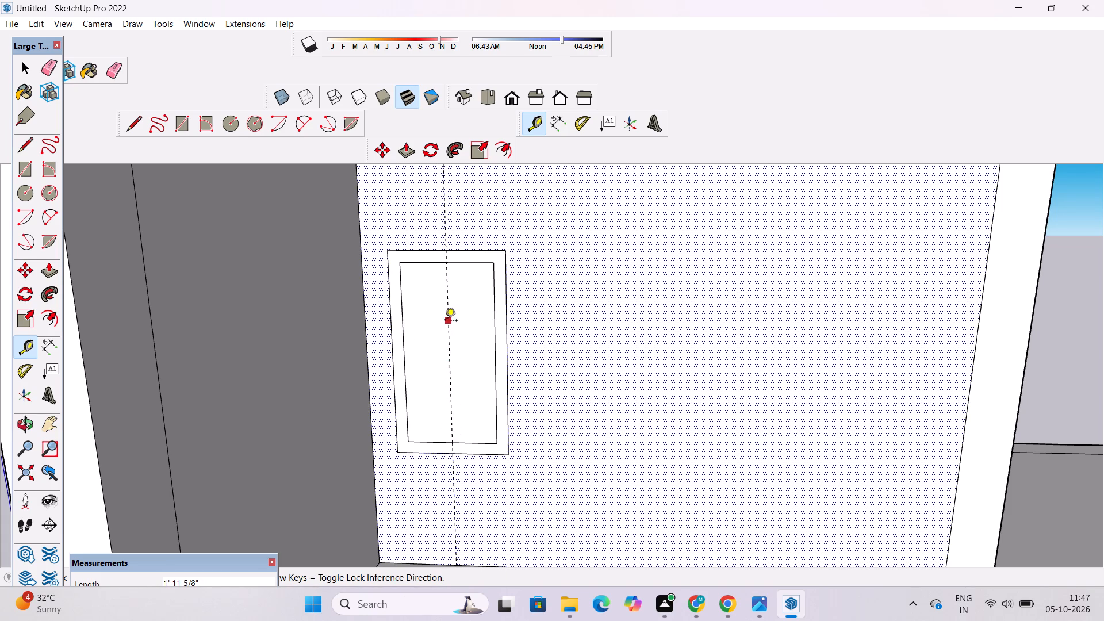
click(445, 321)
text(2")
key(Return)
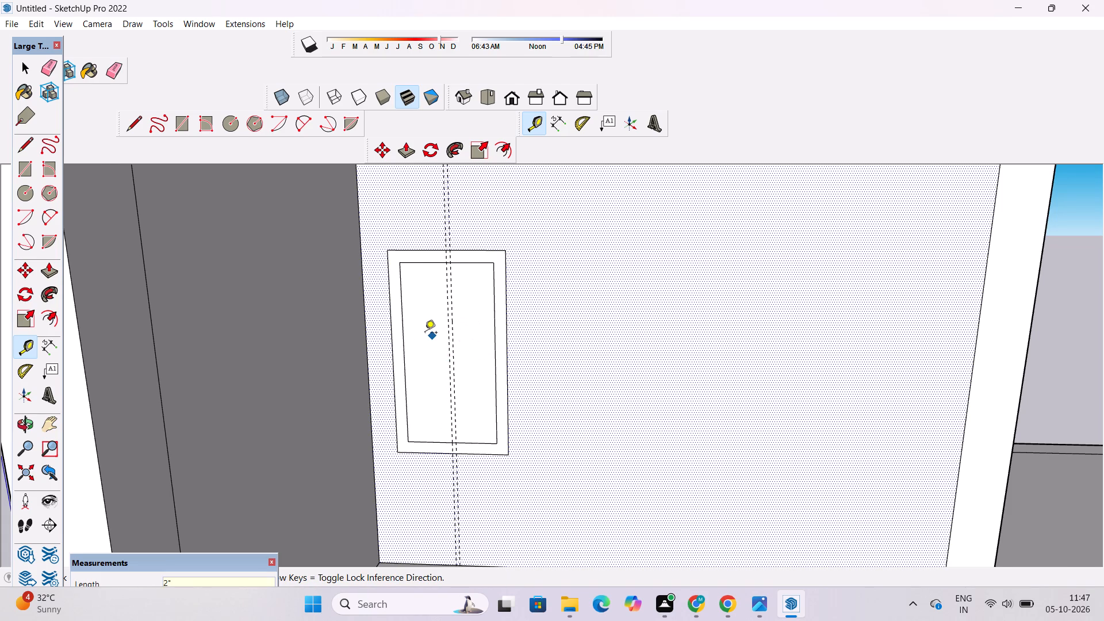
scroll(424, 332, up, 13)
click(528, 224)
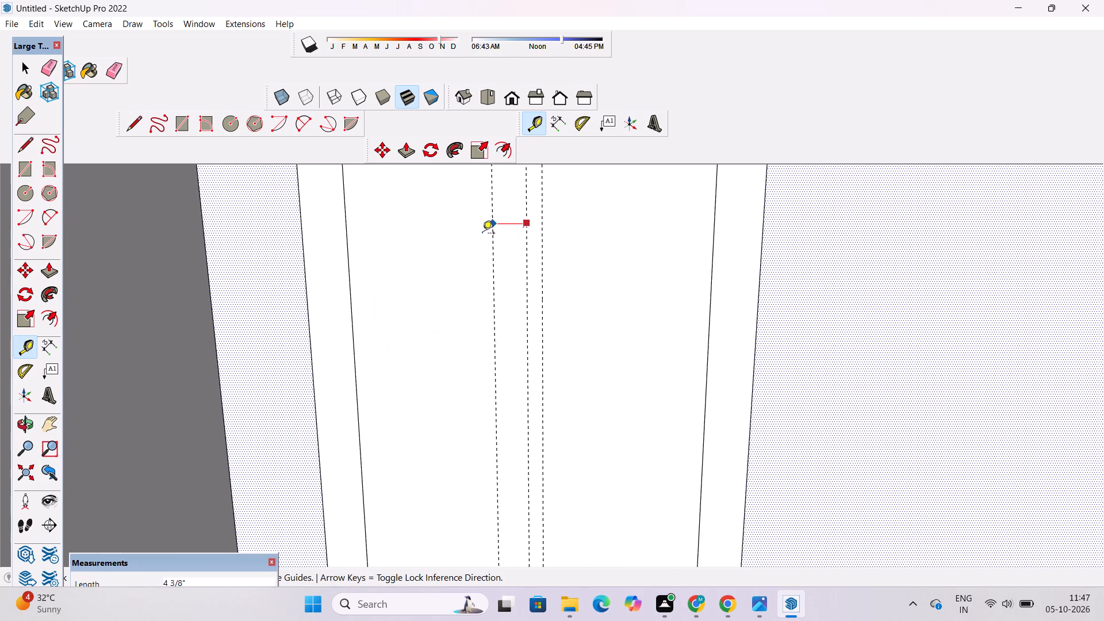
text(2")
key(Return)
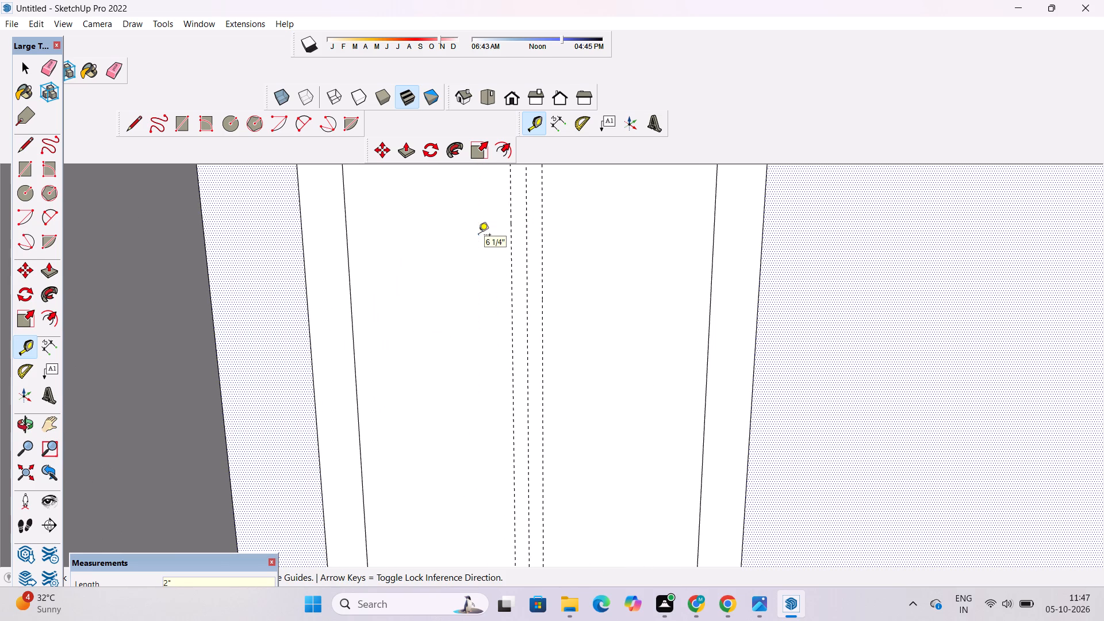
Draw a 4" wide mullion rectangle between the two outer guides, spanning the full height of the inner window outline.
scroll(476, 232, down, 14)
key(r)
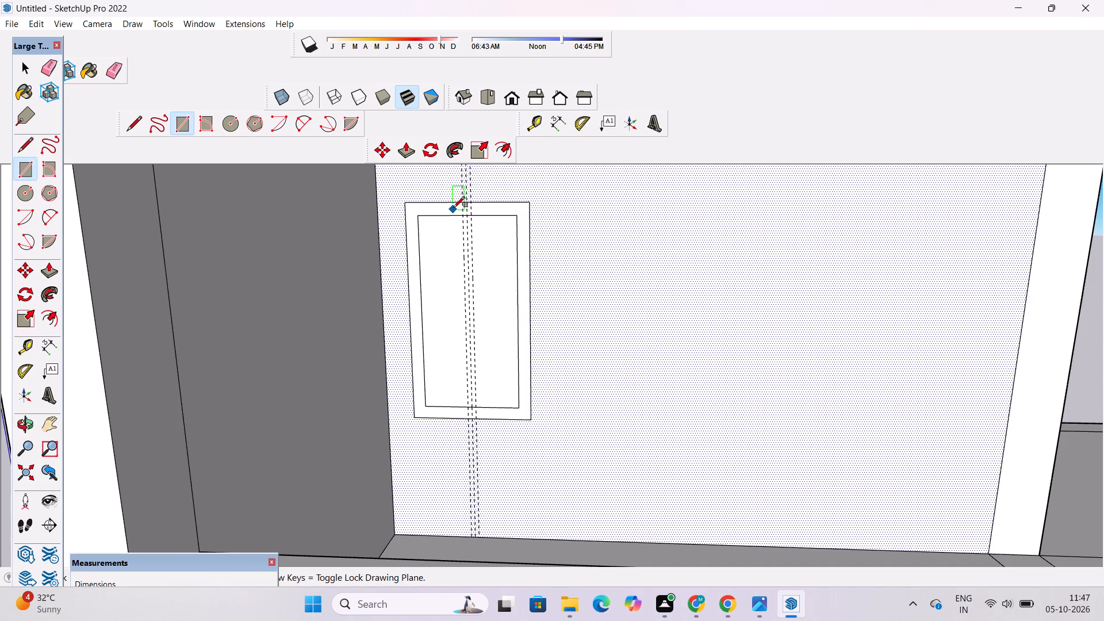
scroll(454, 208, up, 9)
click(474, 217)
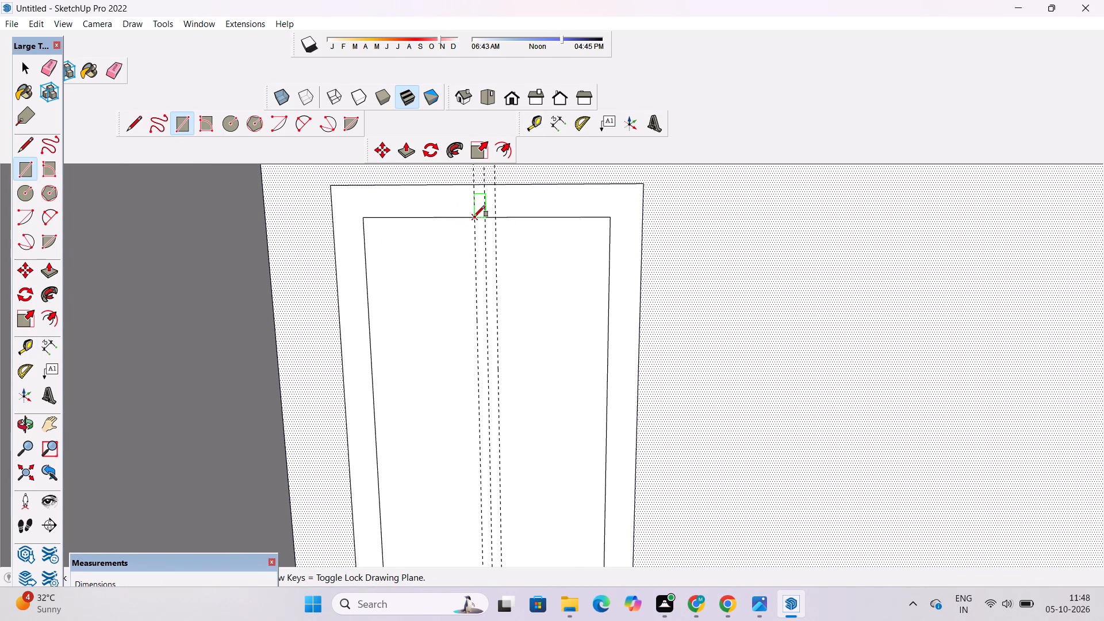
scroll(474, 220, down, 8)
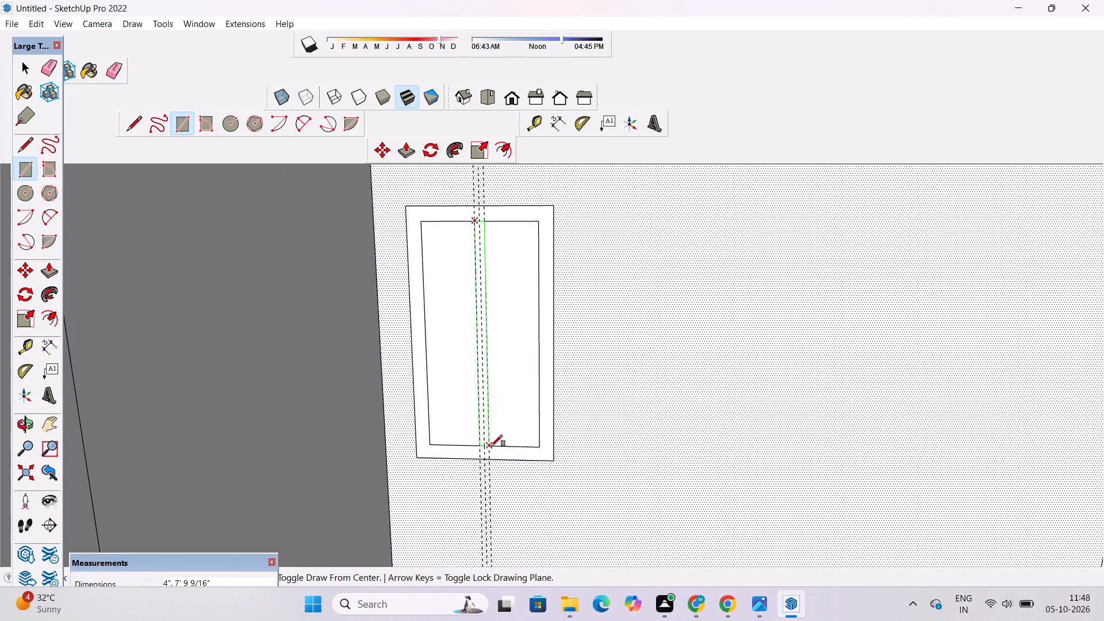
click(491, 446)
key(space)
Erase the three vertical guides running through the window.
scroll(491, 446, up, 3)
key(e)
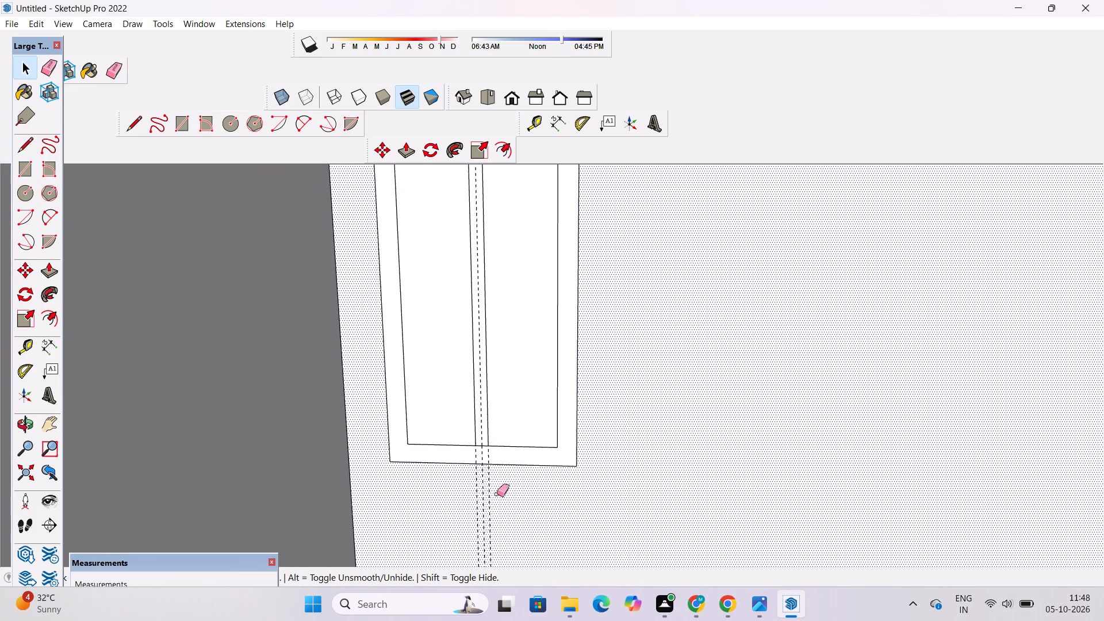
drag(497, 493, 476, 513)
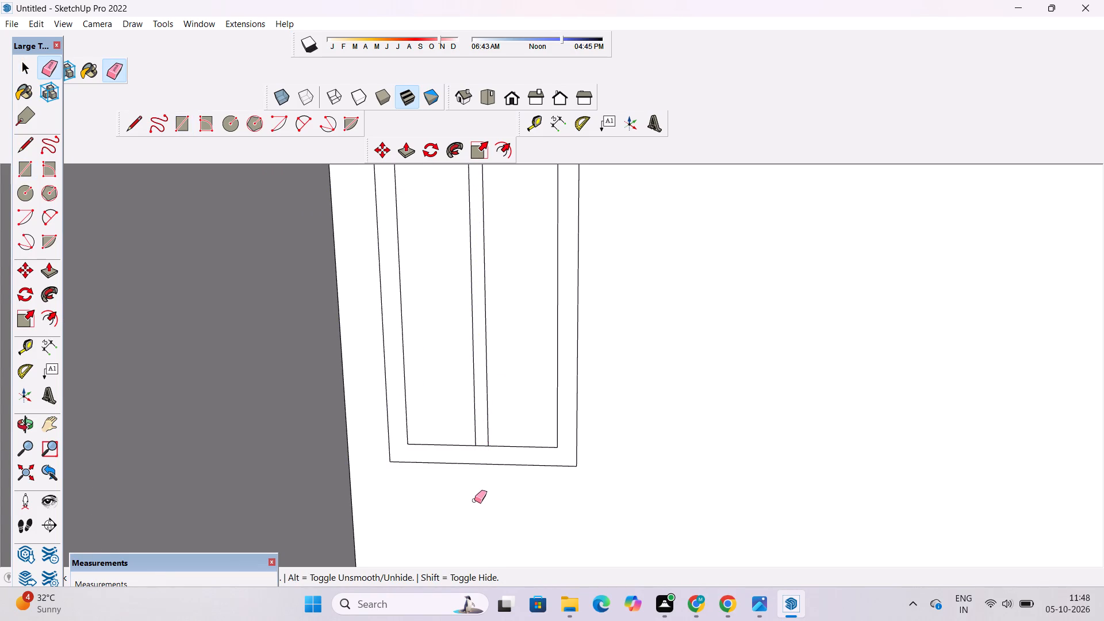
key(space)
Examine the window outline and its central mullion on the rear block from the front and slightly above.
key(o)
scroll(443, 436, down, 6)
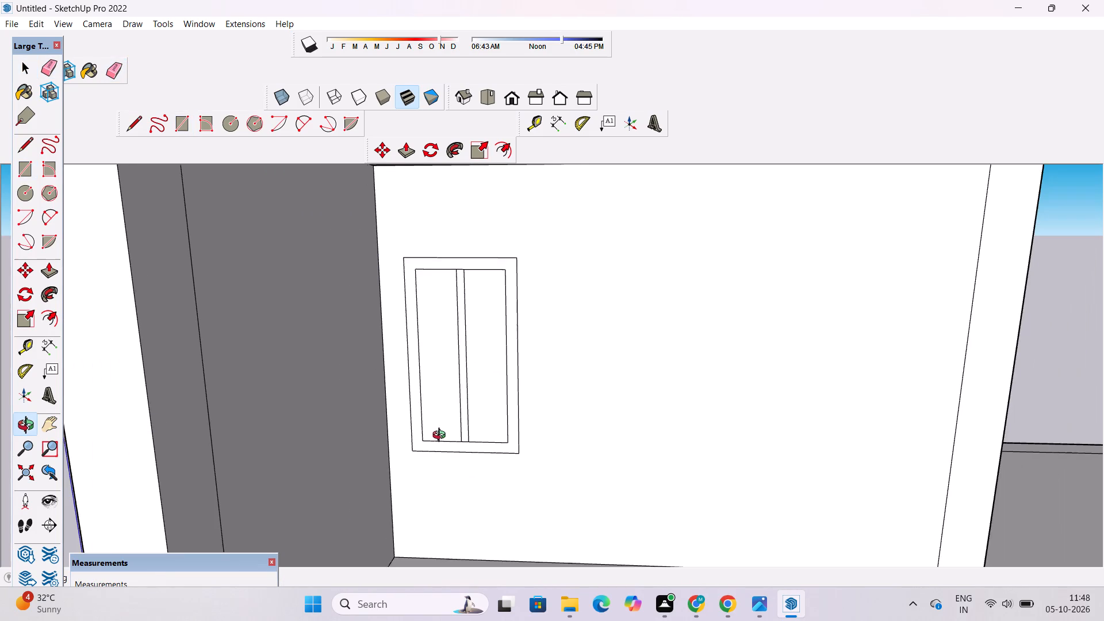
drag(478, 434, 489, 467)
drag(483, 482, 497, 421)
scroll(489, 412, down, 3)
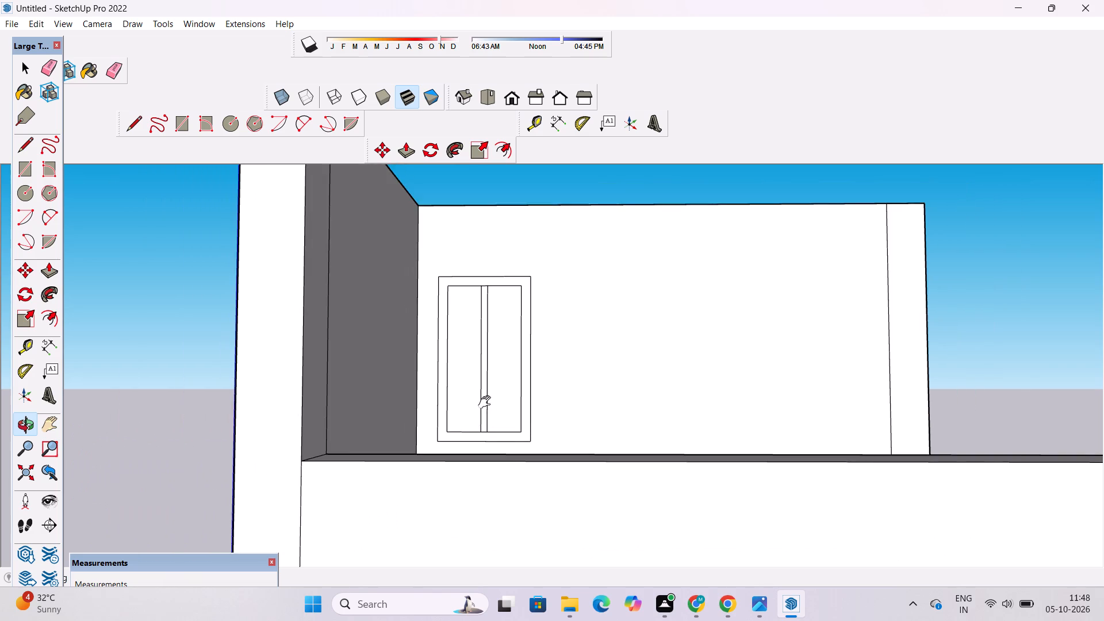
shift+drag(487, 402, 487, 450)
scroll(487, 443, up, 2)
drag(500, 407, 472, 469)
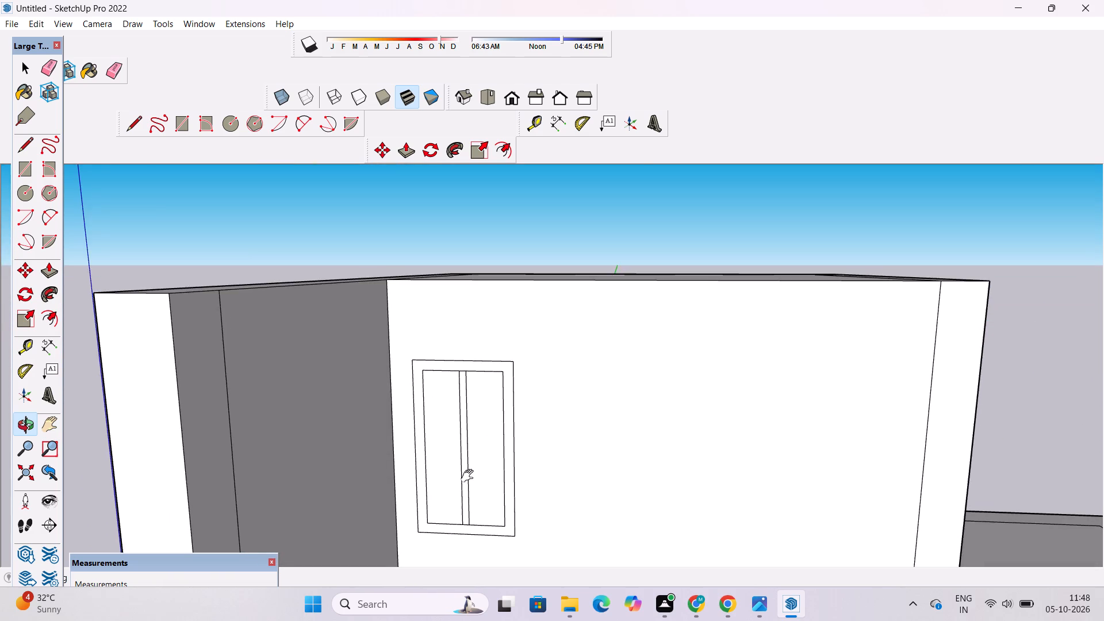
Push the window's outer frame band 1.5" into the rear block's front wall.
shift+drag(470, 476, 470, 443)
scroll(476, 363, up, 4)
drag(478, 384, 478, 437)
scroll(474, 398, up, 2)
shift+drag(470, 398, 469, 338)
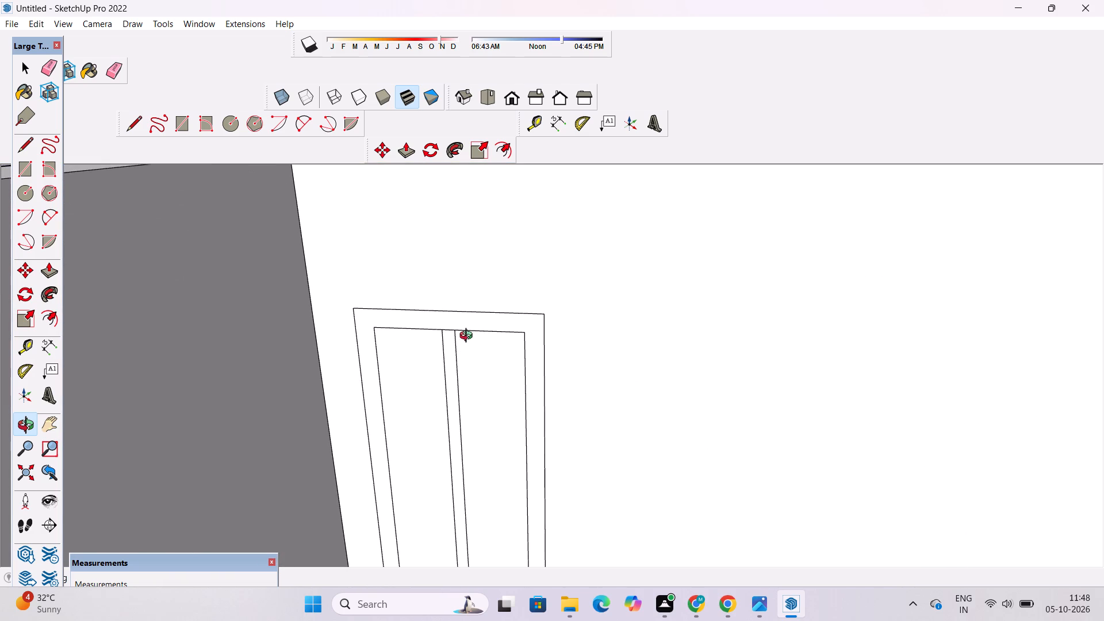
scroll(489, 359, down, 2)
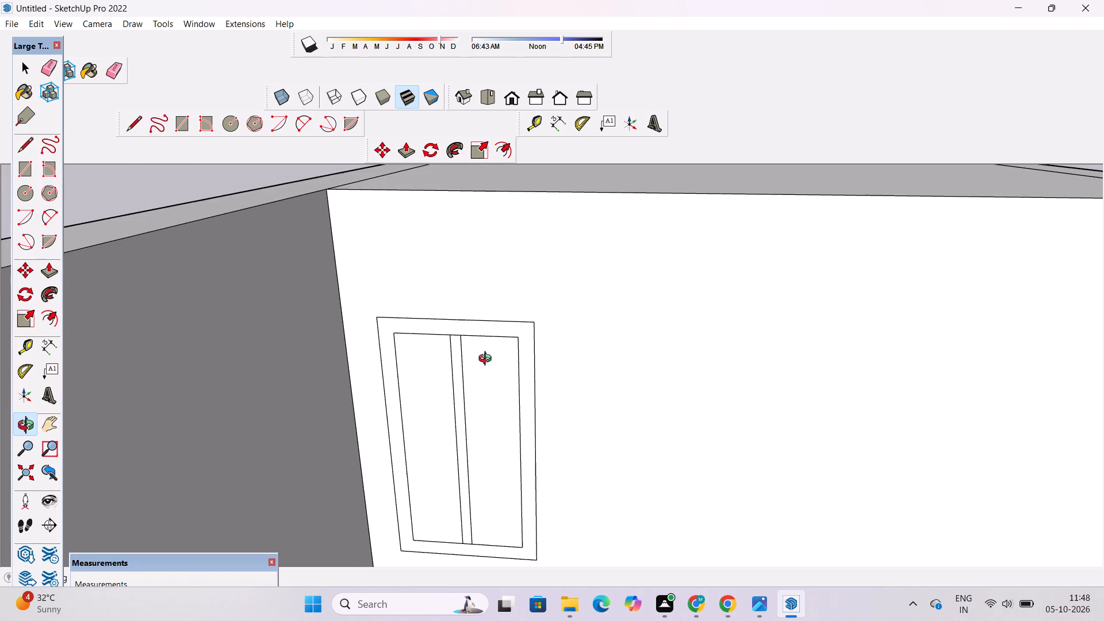
key(p)
click(523, 343)
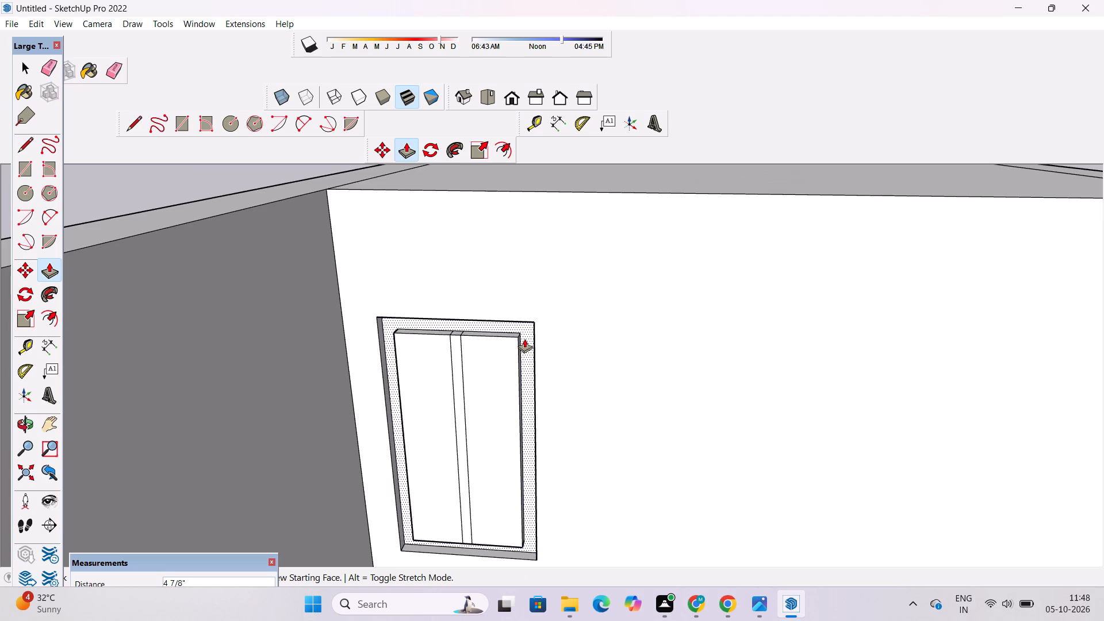
text(1.5")
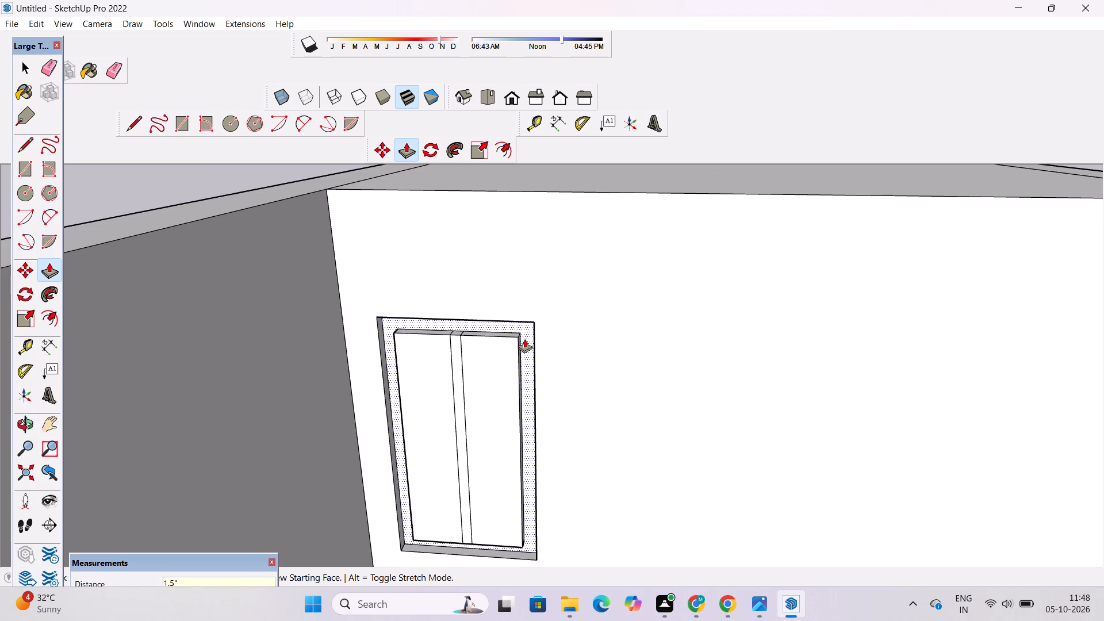
key(Return)
Push the window's central mullion 1 1/2" into the wall, flush with the recessed frame.
scroll(440, 377, up, 3)
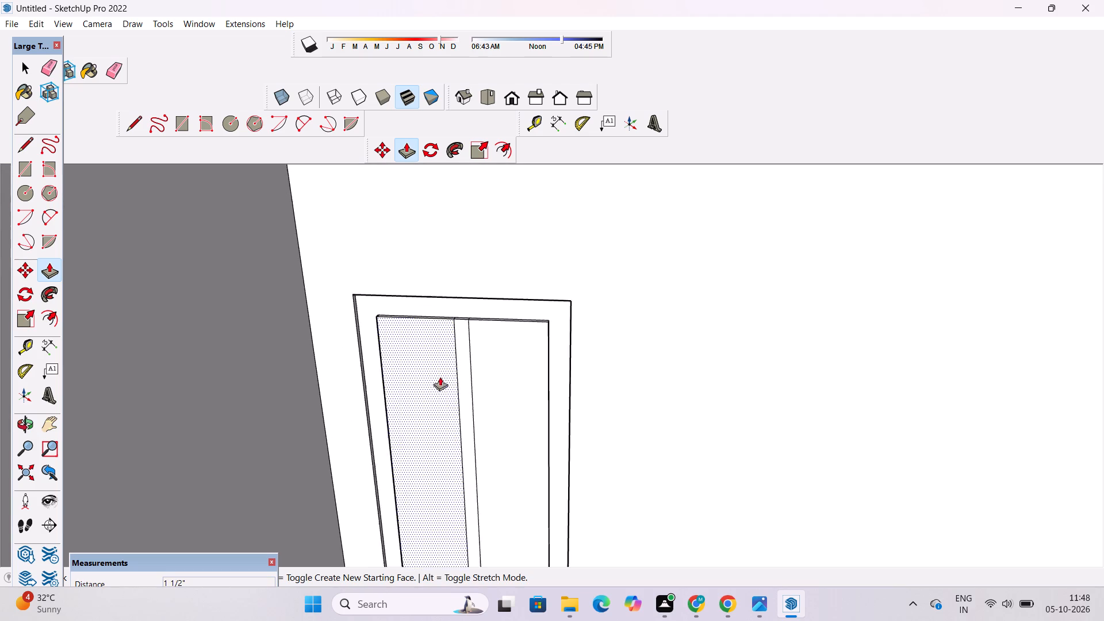
scroll(440, 377, up, 5)
click(464, 347)
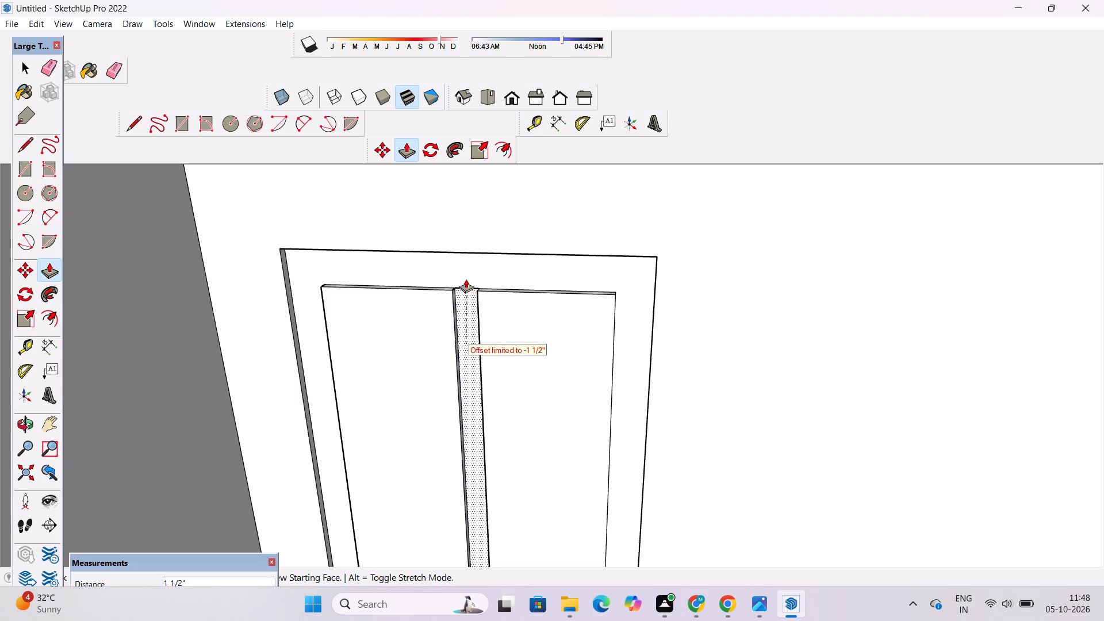
click(472, 271)
Examine the recessed window frame and mullion, and the upper storey around it, from the front, below and above.
key(o)
scroll(462, 318, down, 6)
drag(487, 438, 487, 241)
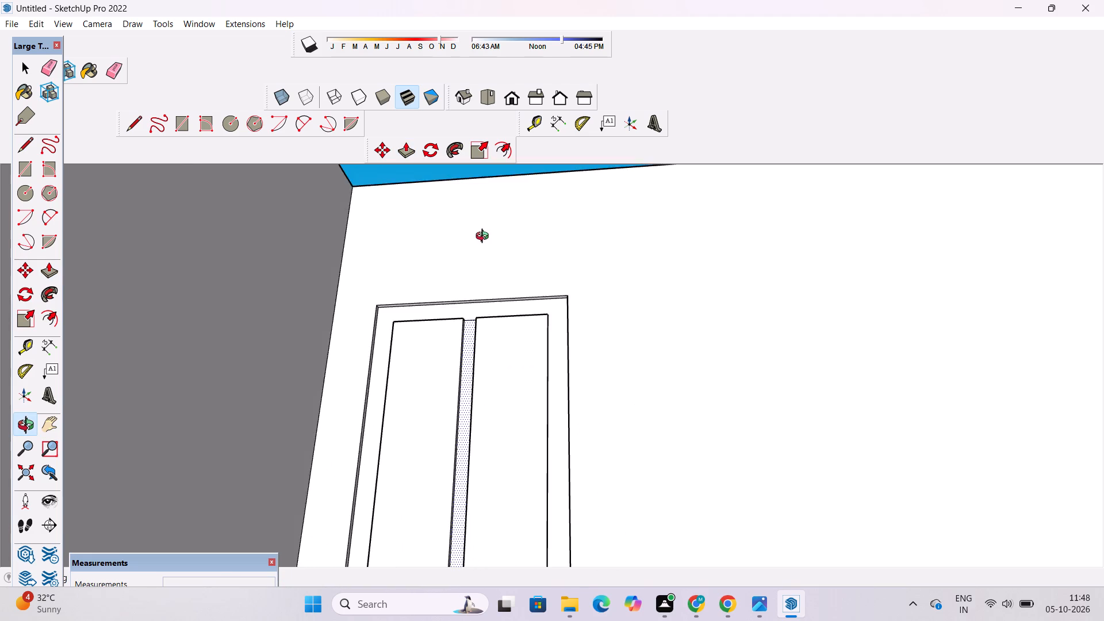
scroll(485, 237, down, 8)
click(509, 102)
scroll(504, 234, down, 6)
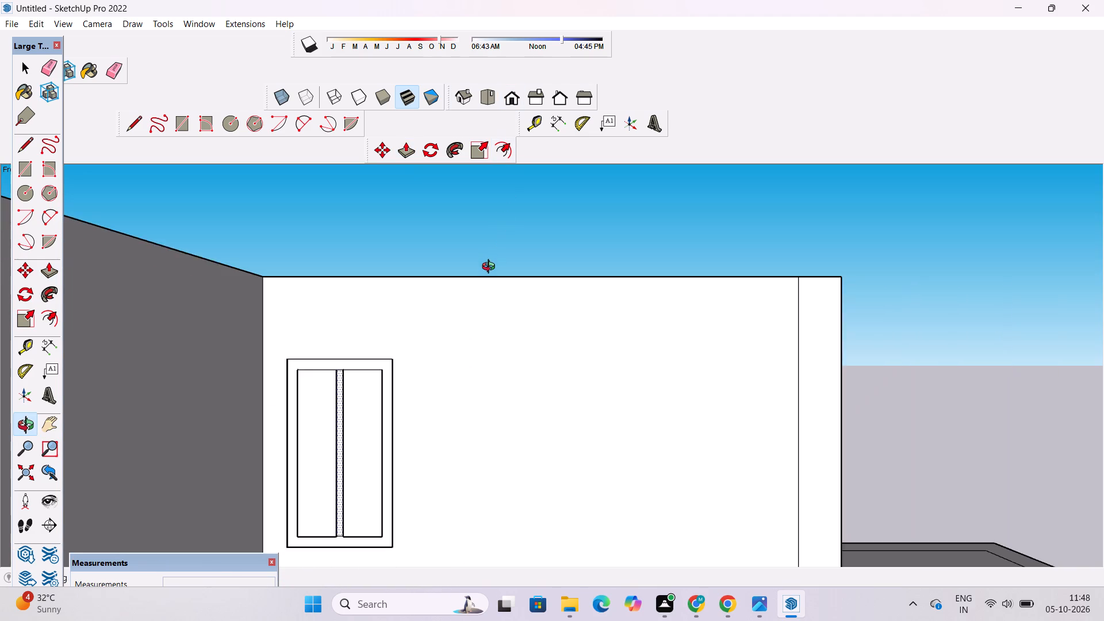
drag(494, 283, 513, 382)
drag(478, 427, 454, 291)
drag(515, 393, 465, 355)
scroll(461, 340, down, 5)
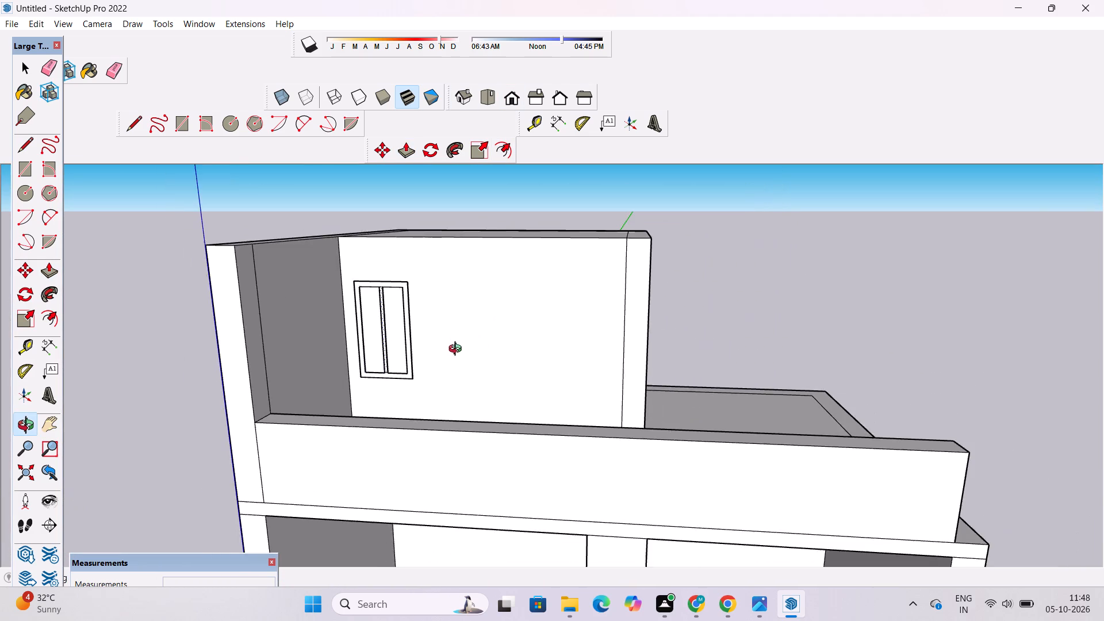
drag(462, 356, 493, 399)
scroll(435, 384, down, 1)
shift+drag(457, 362, 465, 393)
scroll(472, 399, up, 5)
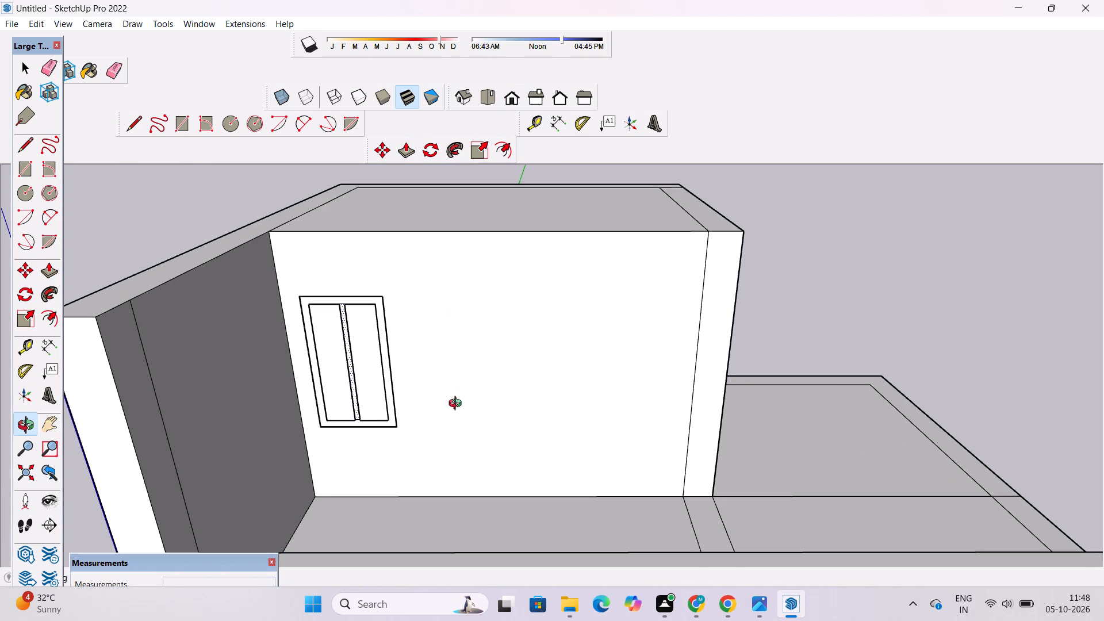
shift+drag(484, 388, 470, 411)
scroll(429, 428, up, 2)
drag(456, 461, 427, 306)
scroll(423, 286, down, 6)
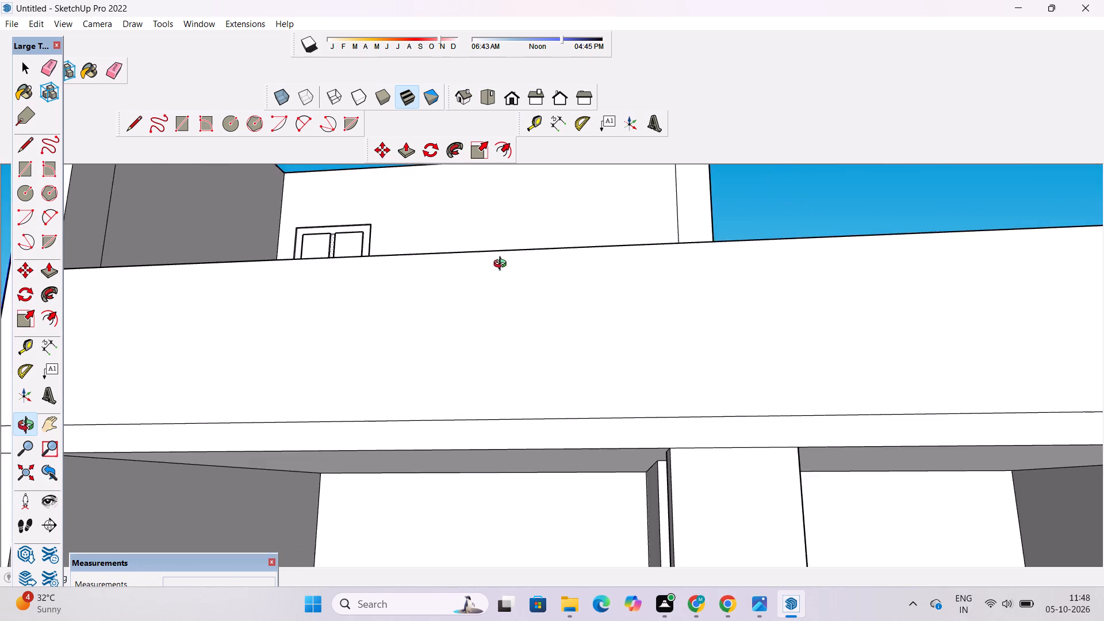
drag(503, 265, 559, 473)
drag(619, 413, 544, 399)
drag(543, 398, 574, 454)
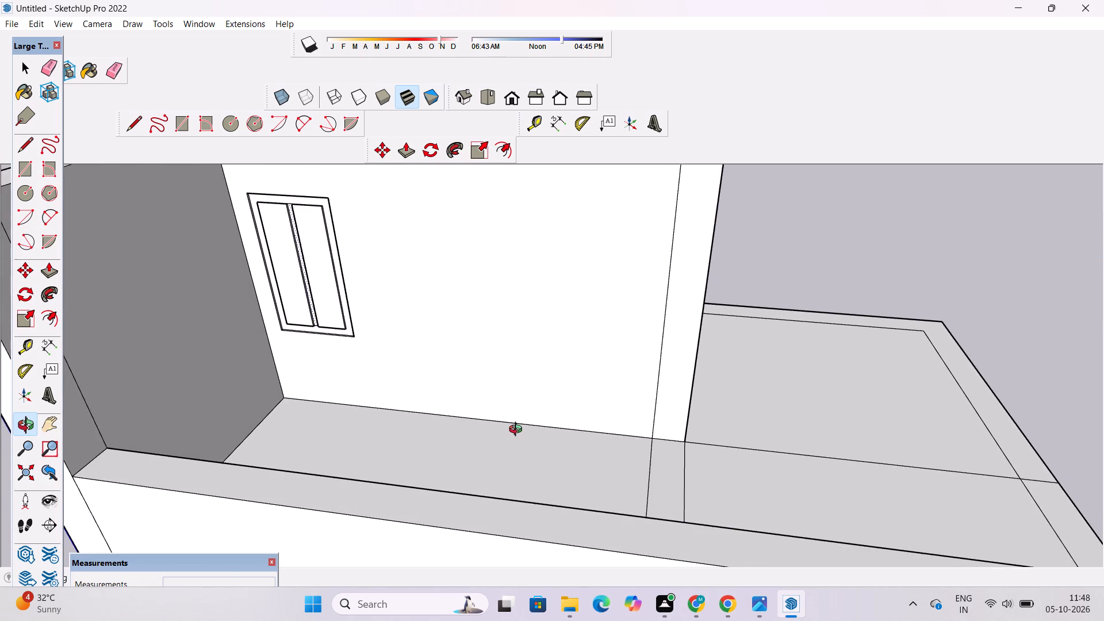
shift+drag(518, 428, 529, 461)
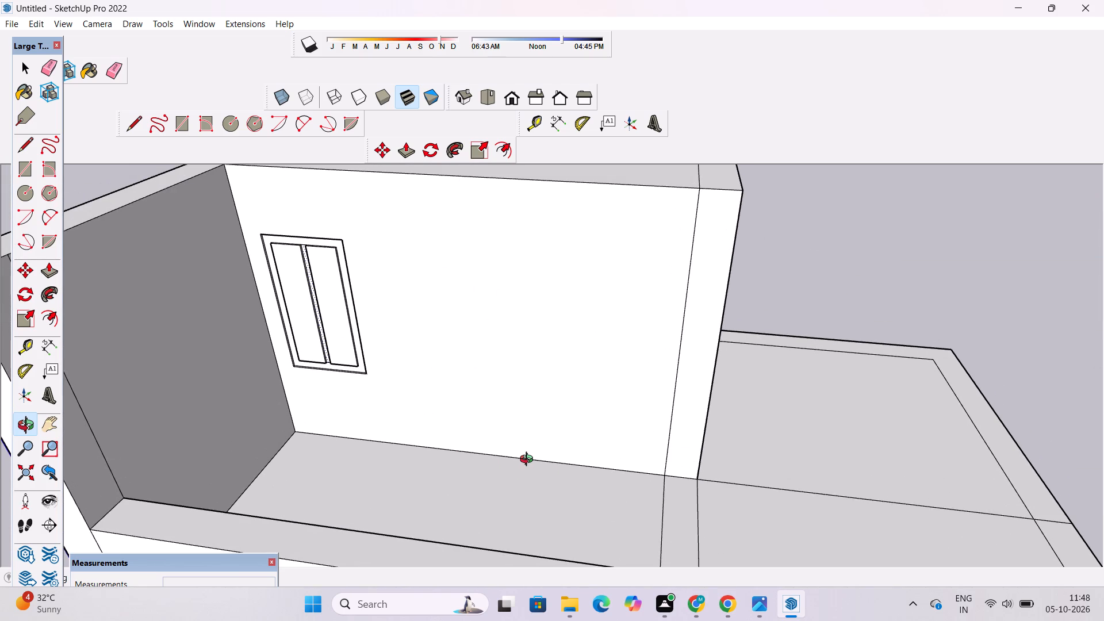
scroll(528, 458, down, 4)
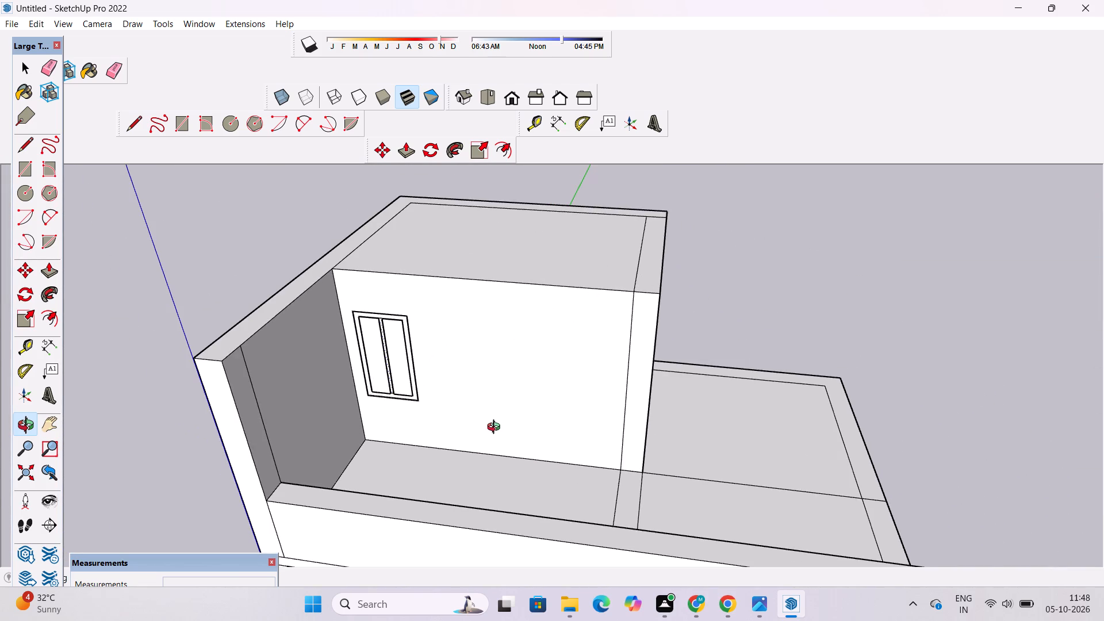
drag(496, 428, 573, 356)
shift+drag(572, 358, 538, 373)
drag(541, 419, 544, 462)
drag(569, 446, 539, 444)
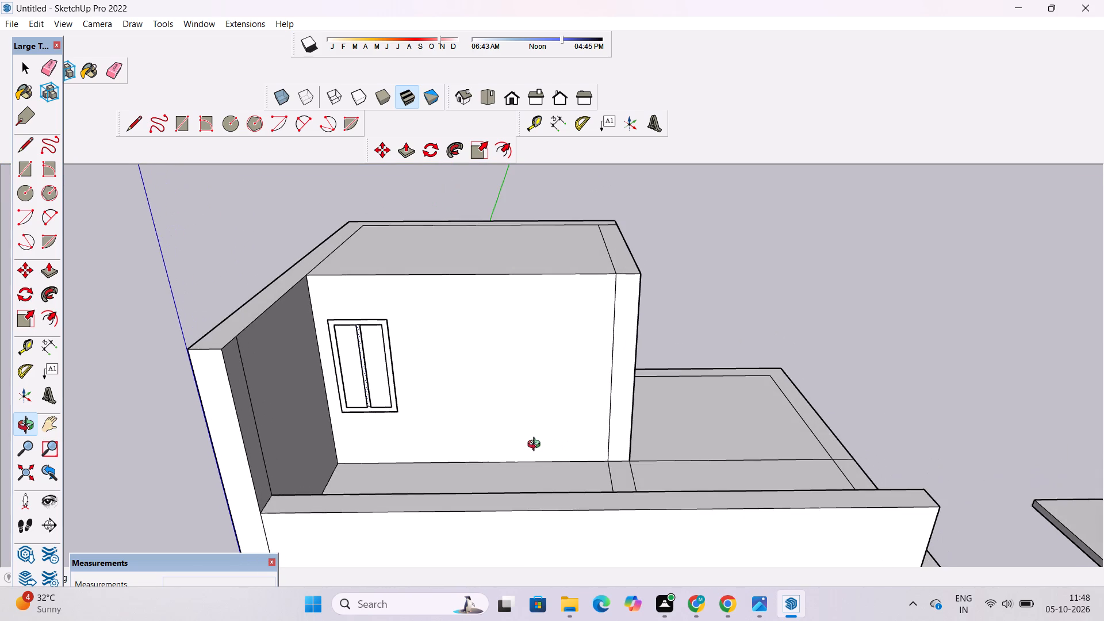
shift+drag(539, 440, 551, 465)
scroll(494, 435, up, 4)
shift+drag(502, 446, 508, 459)
drag(509, 482, 501, 450)
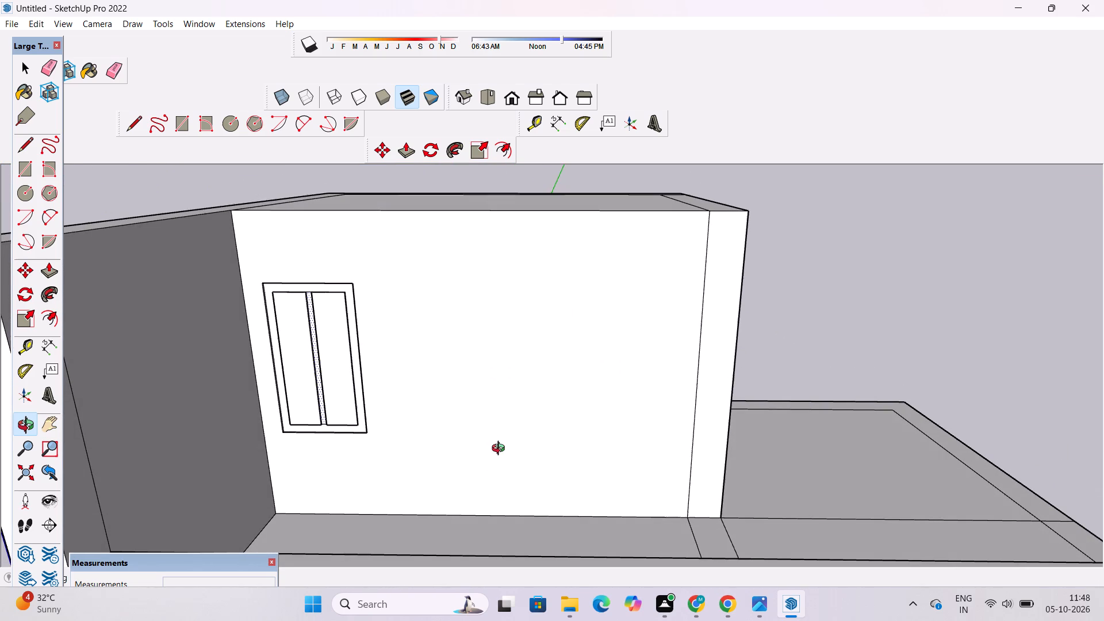
Draw a 5' wide door rectangle beside the window, from the wall's base up to the height of the window's top edge.
key(r)
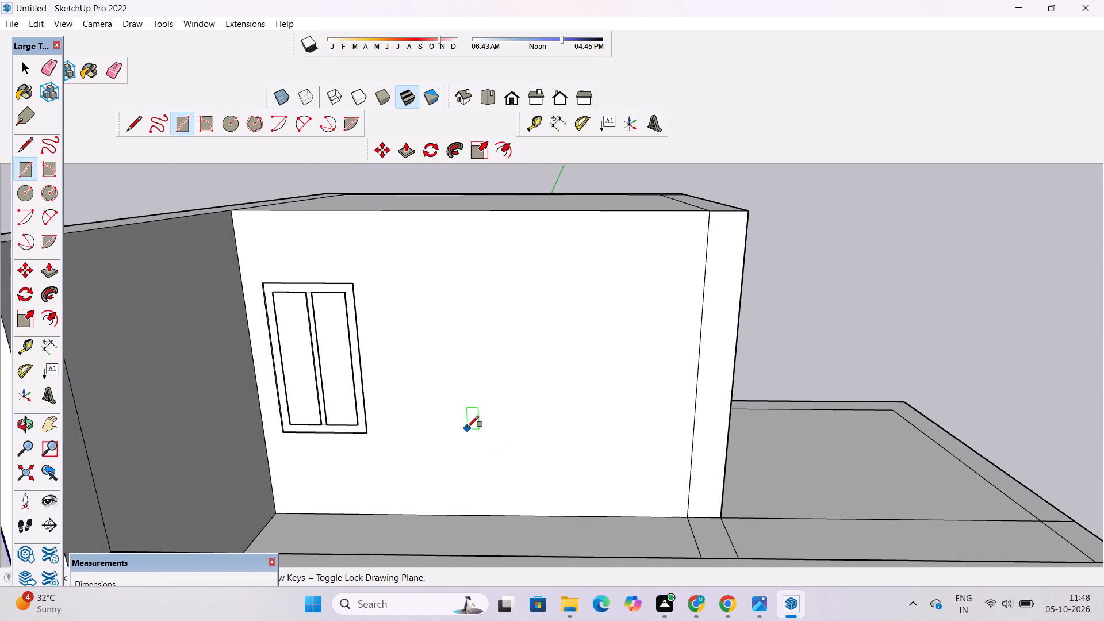
scroll(467, 427, down, 4)
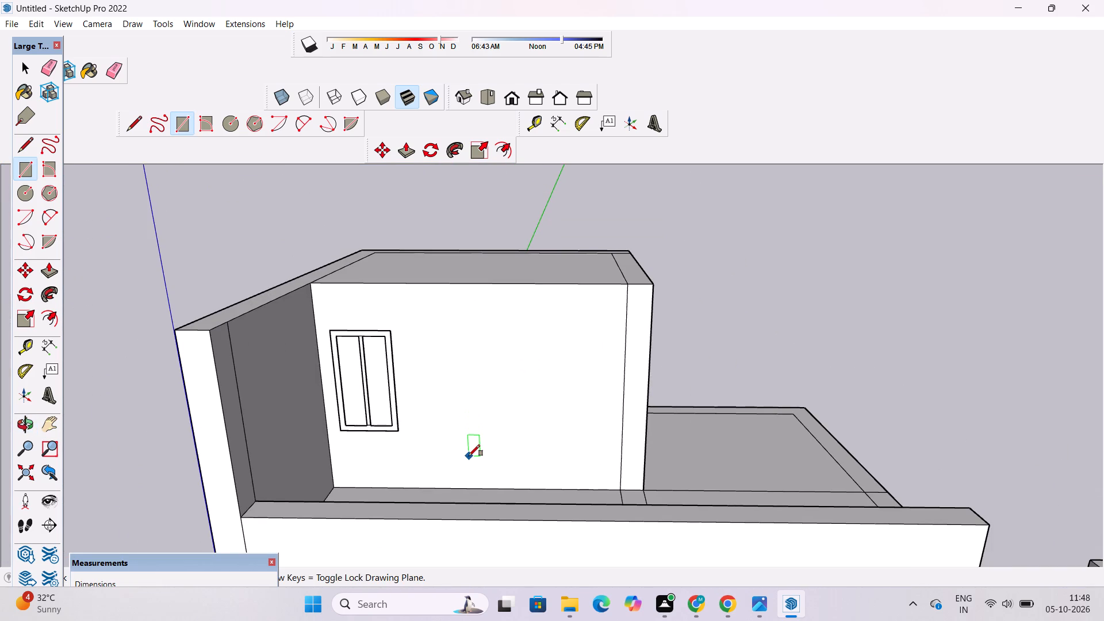
scroll(462, 467, up, 3)
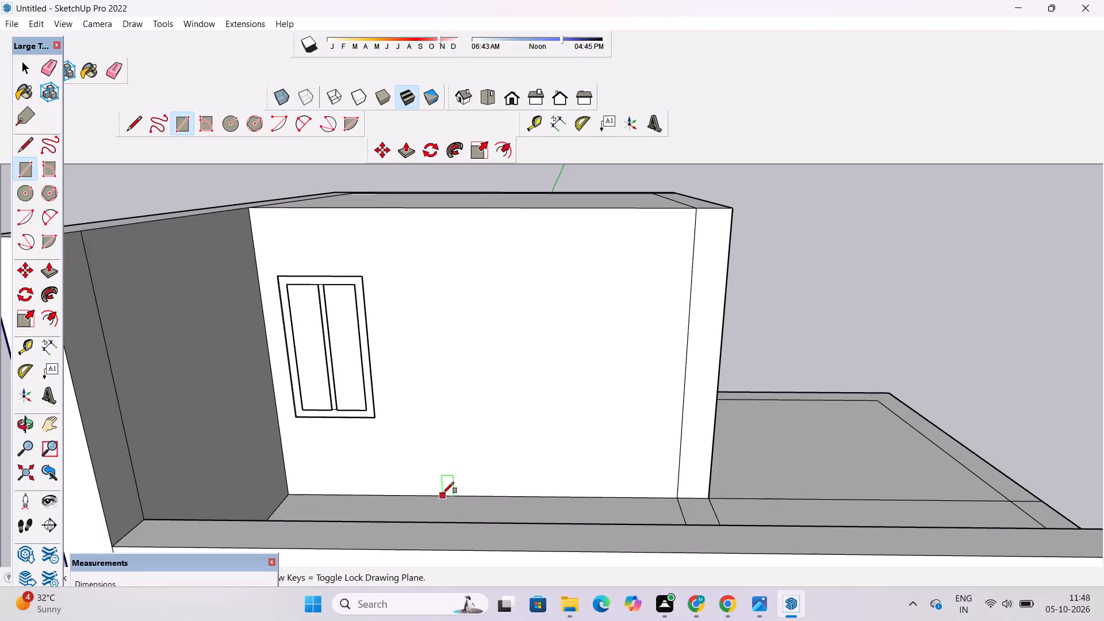
click(443, 493)
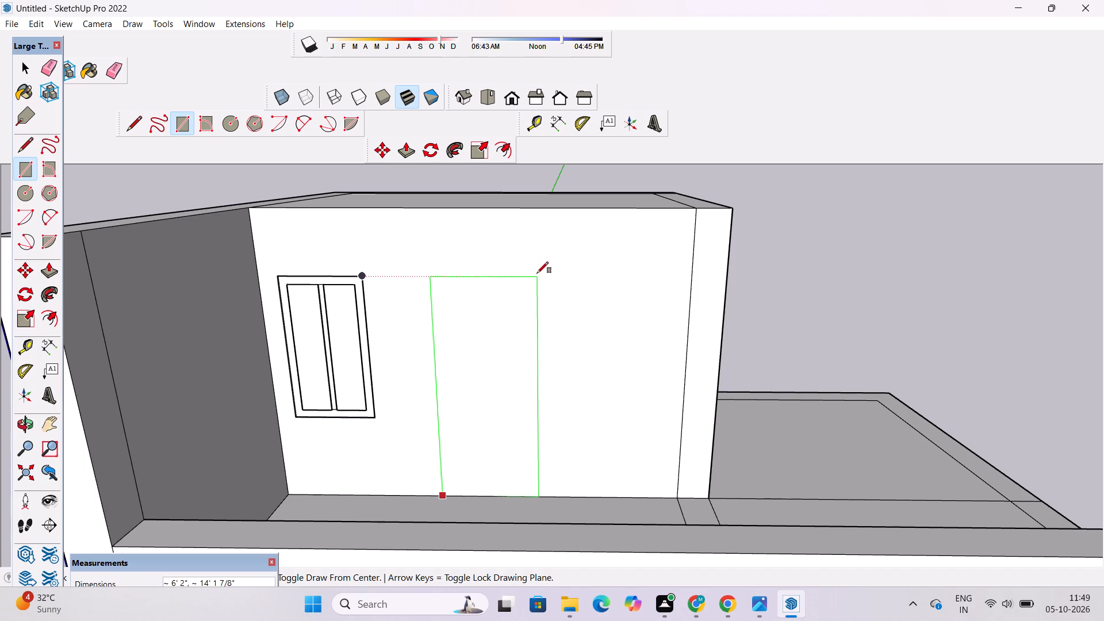
scroll(536, 275, up, 5)
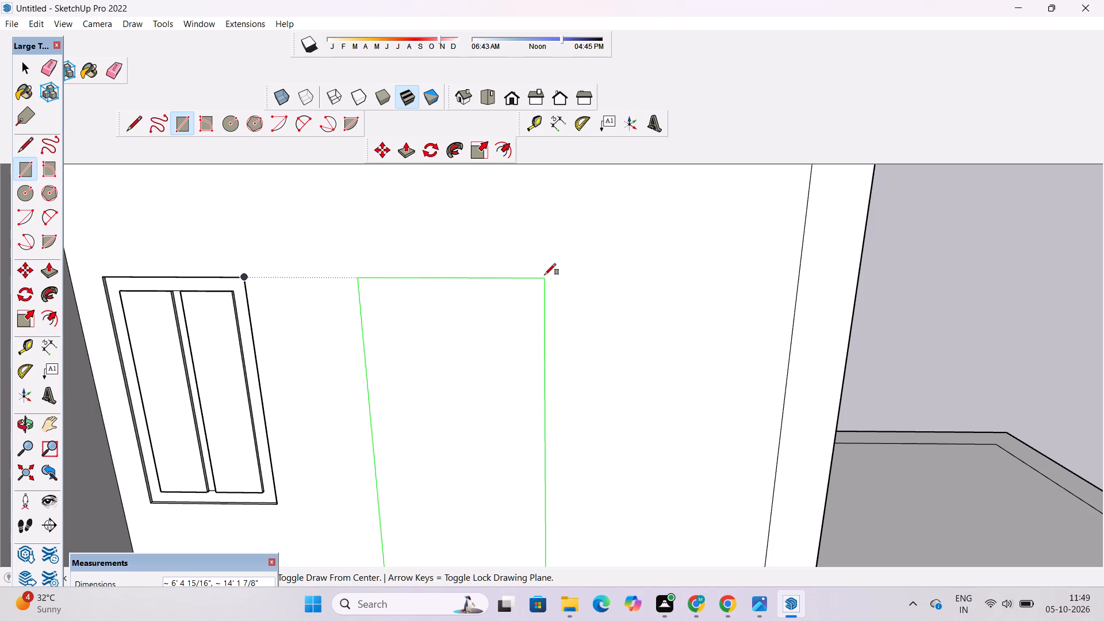
scroll(545, 275, down, 5)
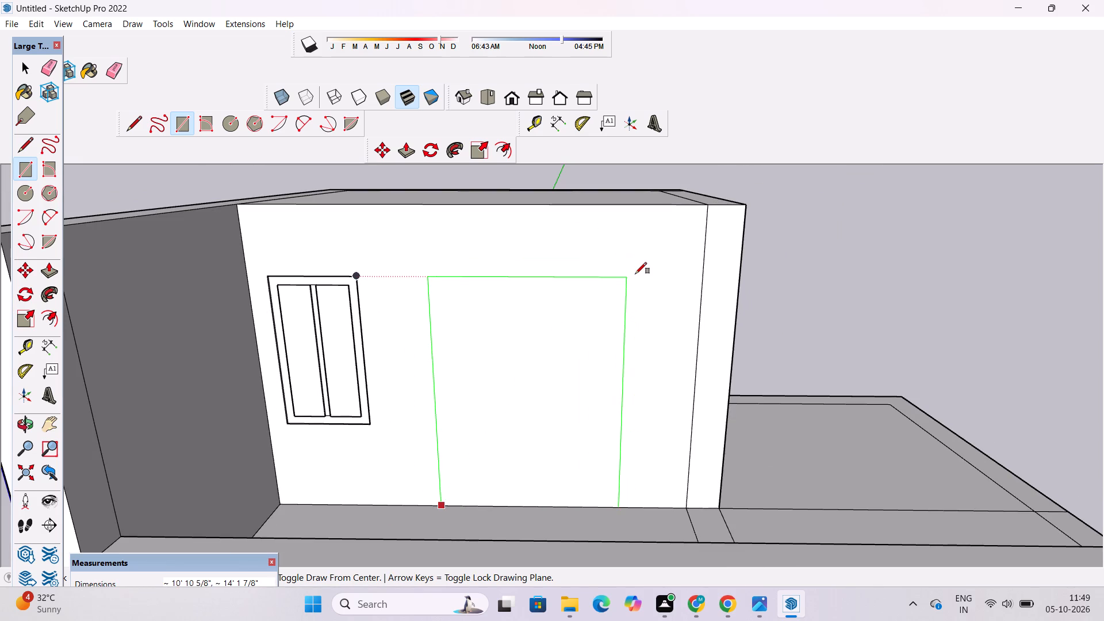
text(5')
key(Return)
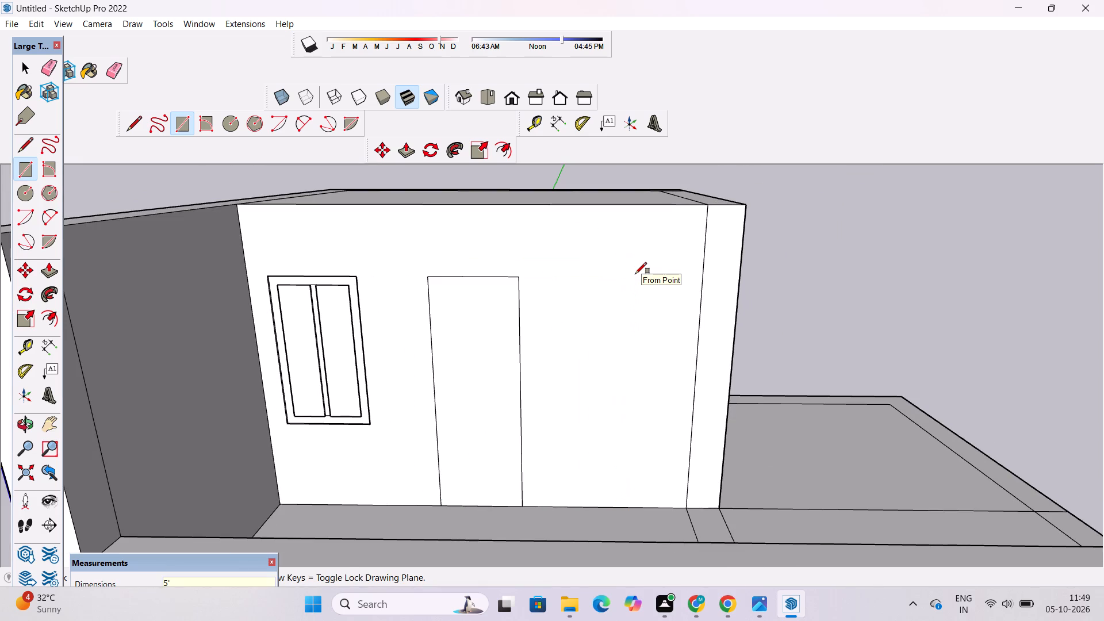
scroll(453, 338, down, 7)
scroll(477, 351, up, 6)
key(space)
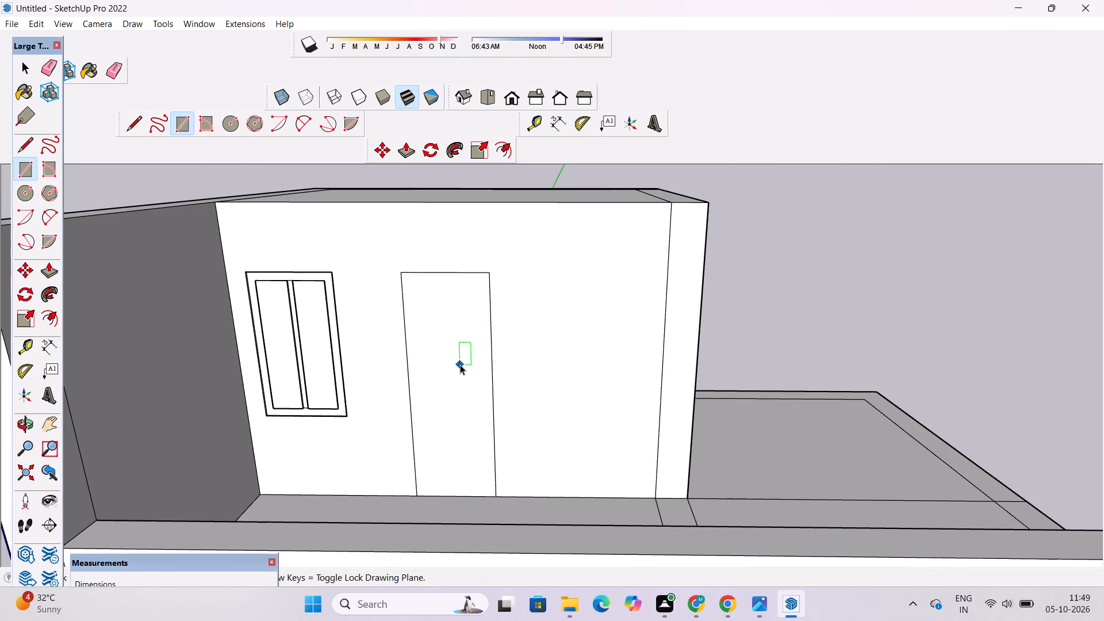
Offset the door rectangle's outline 5" inward to form the door frame.
key(o)
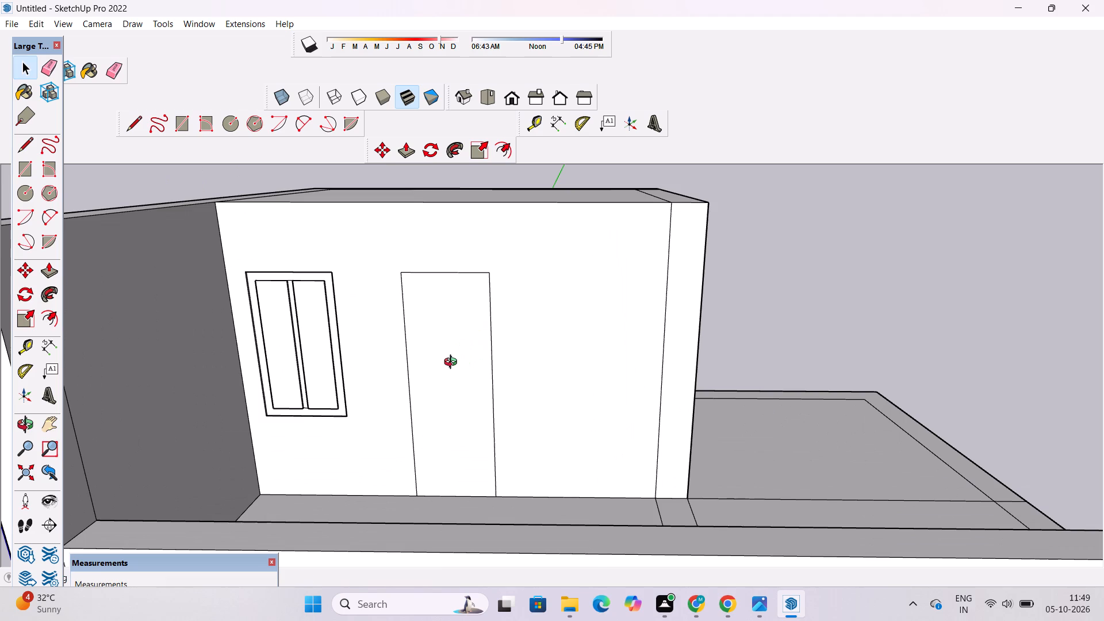
key(f)
scroll(420, 339, up, 1)
scroll(420, 339, down, 4)
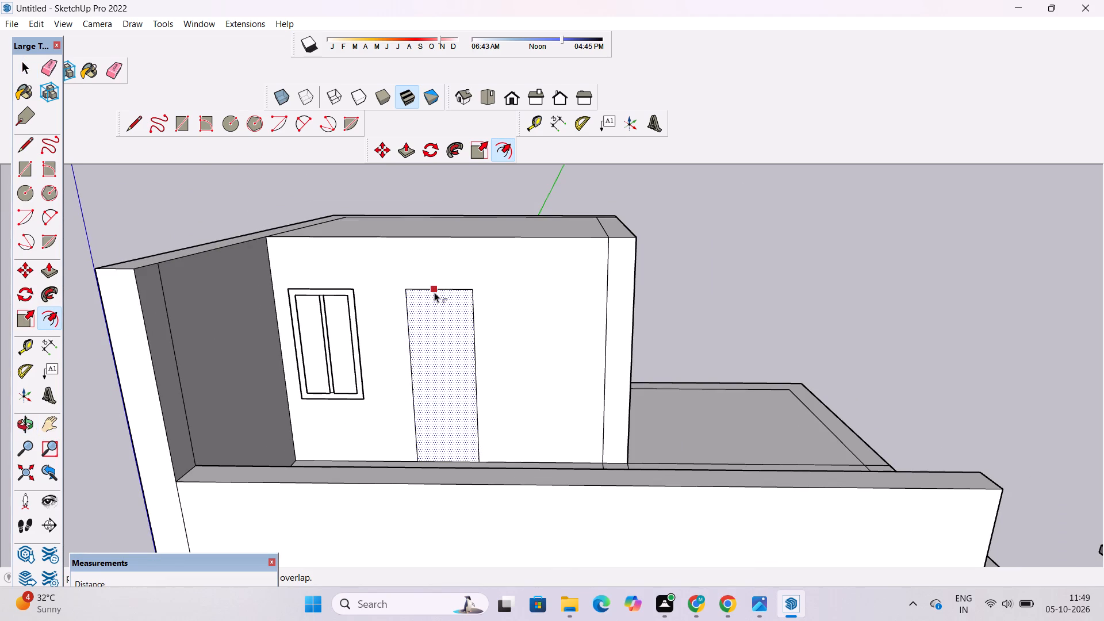
click(434, 292)
scroll(434, 297, up, 2)
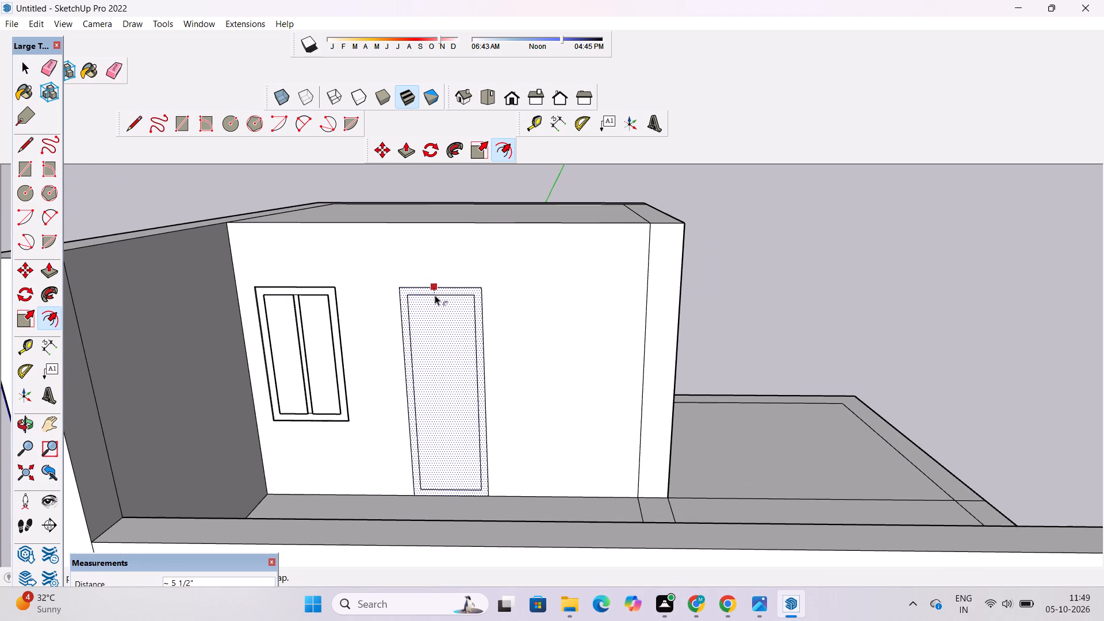
scroll(435, 295, up, 2)
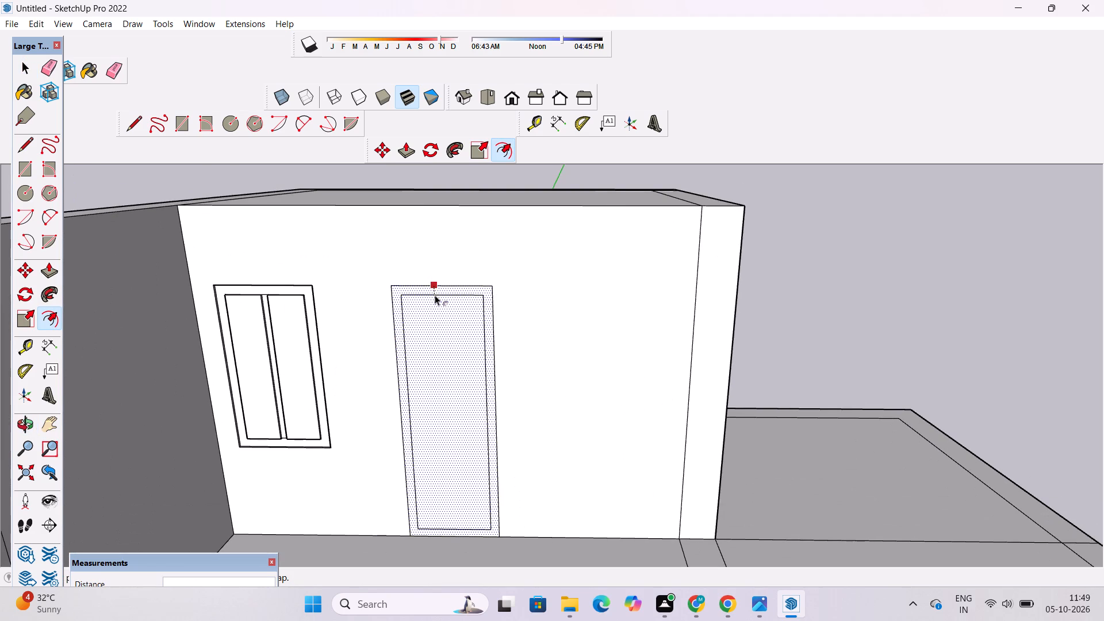
text(5")
key(Return)
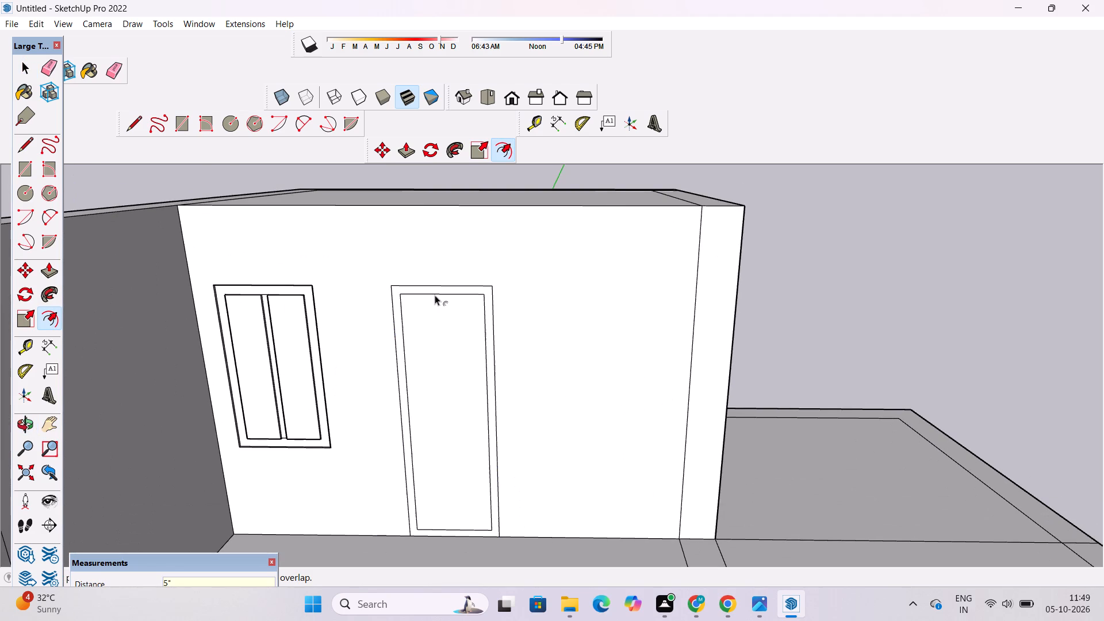
Examine the door outline and the window on the rear block's front wall from several angles.
key(o)
scroll(369, 283, down, 5)
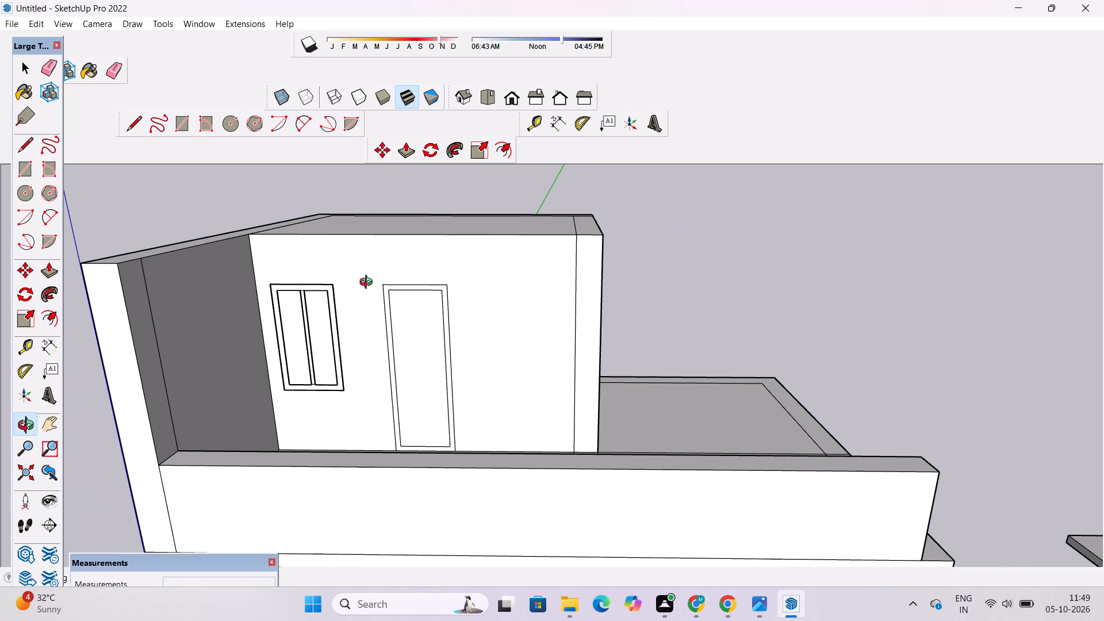
shift+drag(410, 262, 397, 294)
drag(389, 358, 387, 316)
scroll(378, 338, up, 3)
shift+drag(378, 338, 396, 272)
drag(454, 265, 462, 326)
scroll(458, 317, down, 4)
shift+drag(461, 319, 463, 339)
drag(462, 352, 434, 358)
scroll(415, 340, up, 4)
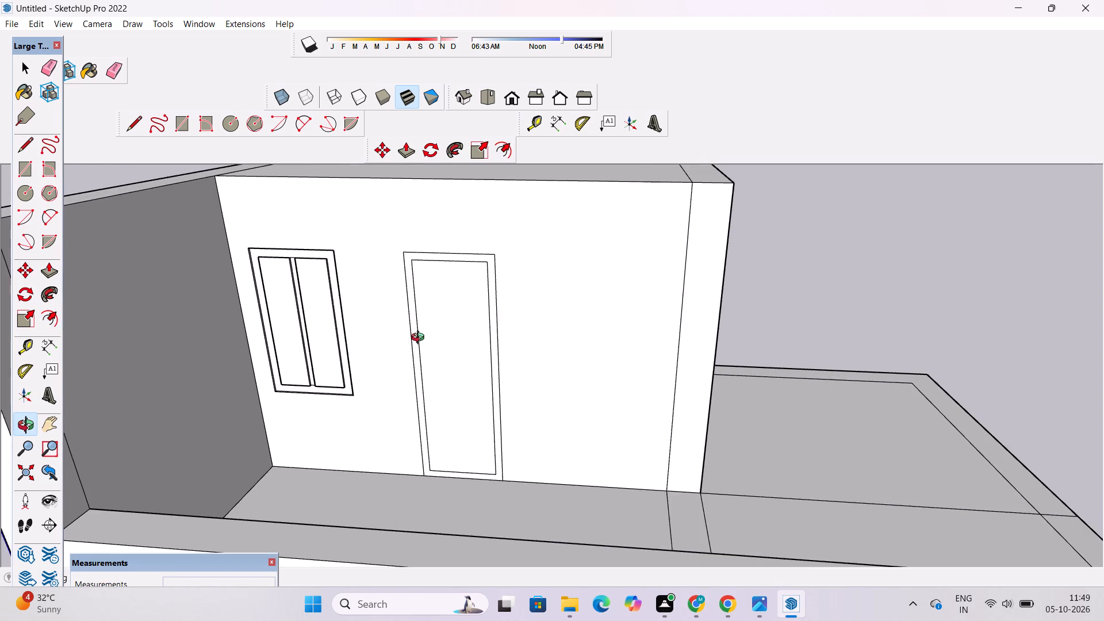
scroll(420, 345, down, 3)
shift+drag(460, 342, 461, 362)
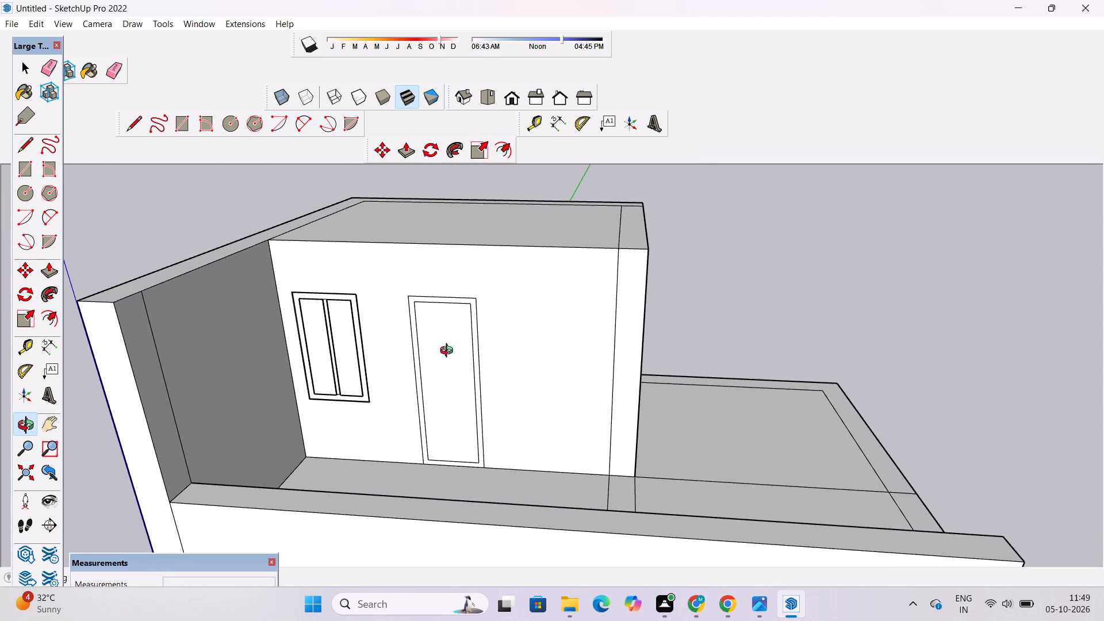
scroll(449, 352, up, 3)
scroll(449, 352, down, 4)
drag(471, 387, 470, 296)
shift+drag(470, 303, 470, 340)
drag(469, 342, 502, 413)
scroll(453, 374, up, 1)
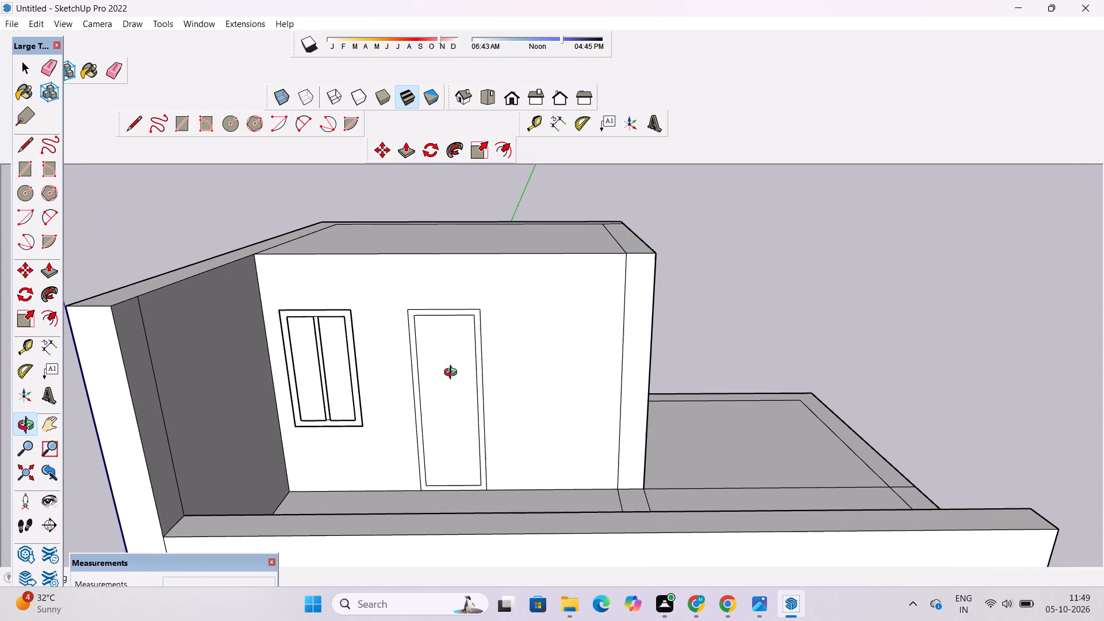
shift+drag(453, 374, 451, 361)
scroll(448, 350, up, 4)
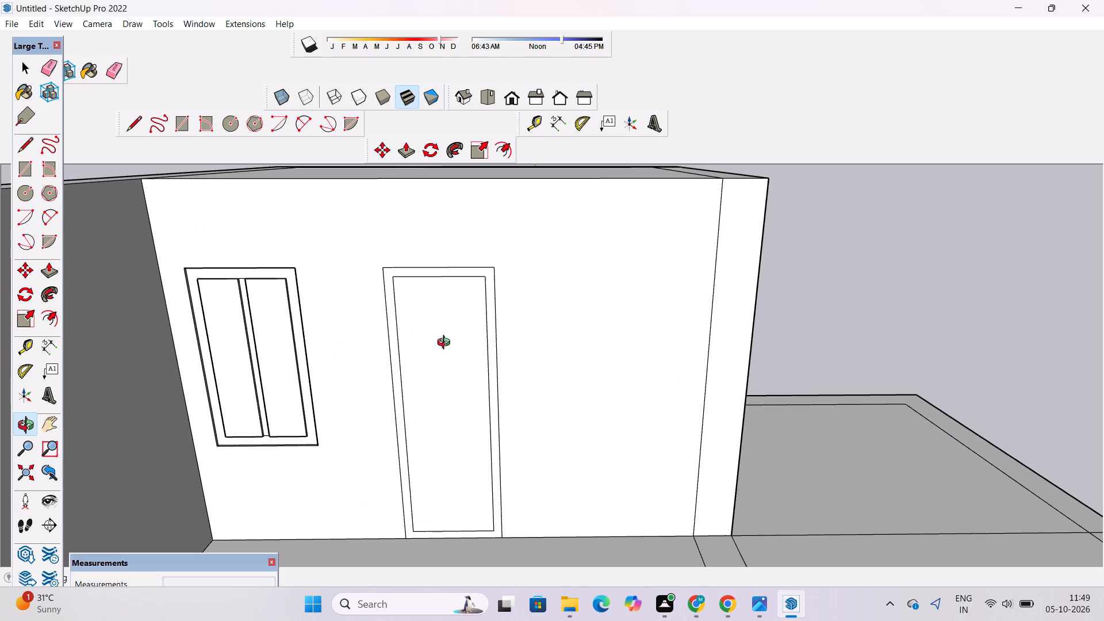
scroll(446, 344, down, 4)
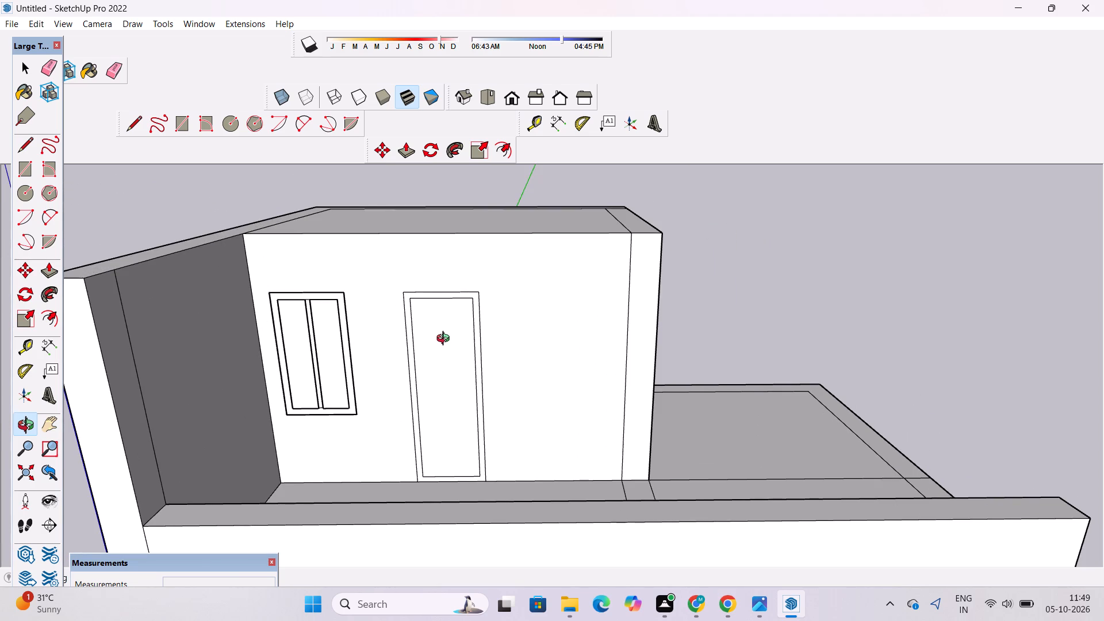
Examine the door outline, the window and the parapet in front of them from below, from above and close up.
scroll(460, 319, down, 3)
shift+drag(478, 384, 490, 289)
drag(497, 294, 500, 363)
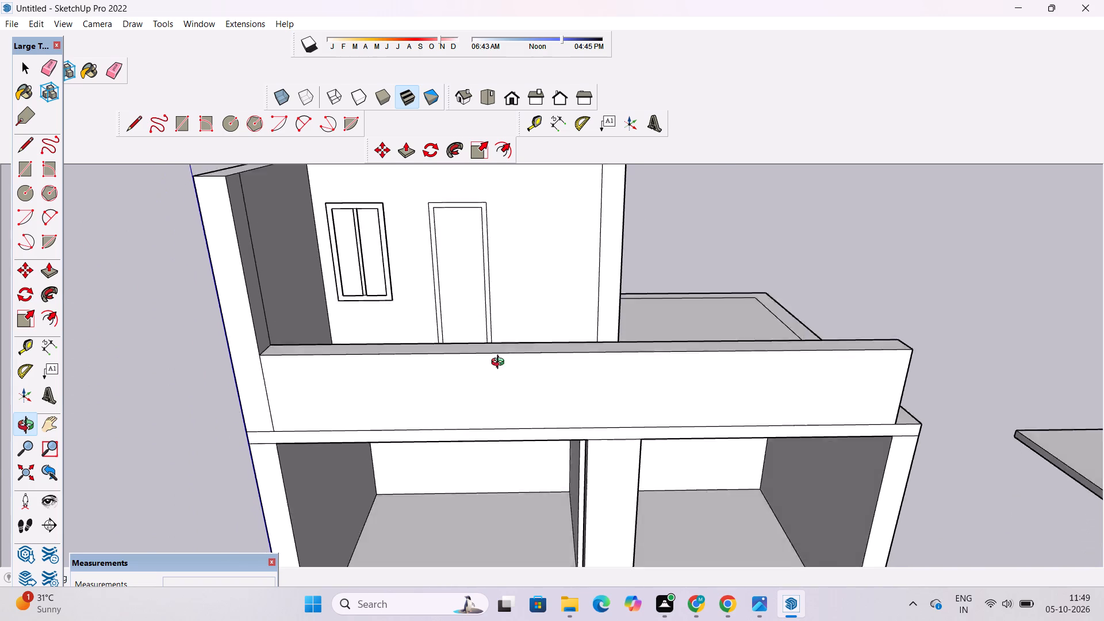
drag(500, 363, 500, 373)
scroll(491, 362, up, 4)
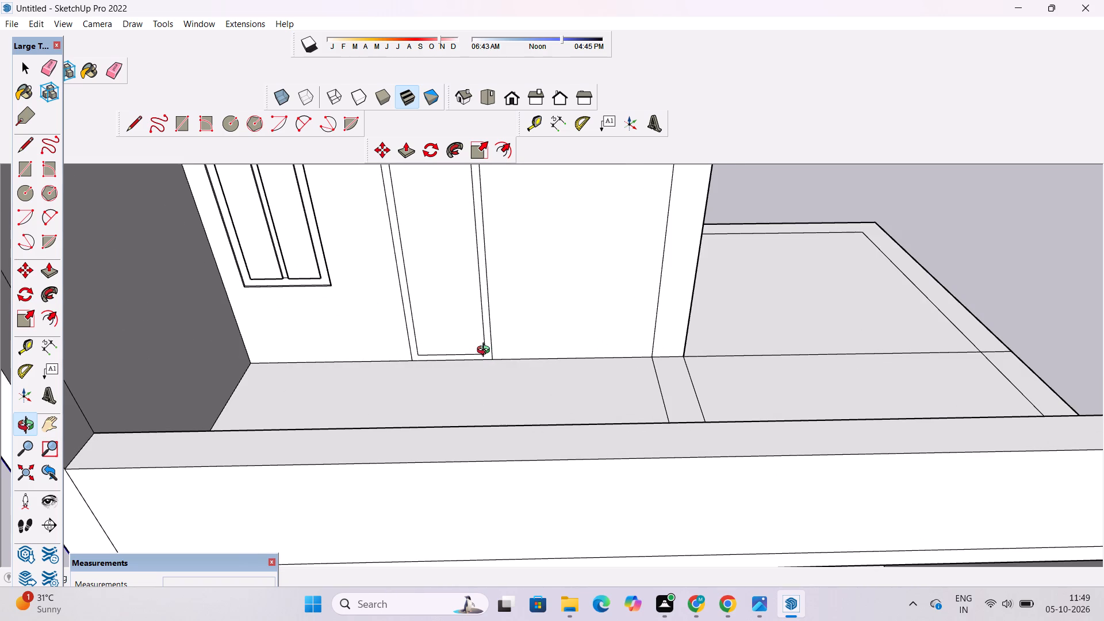
drag(491, 386, 477, 209)
shift+drag(477, 213, 491, 431)
shift+scroll(454, 323, down, 6)
drag(548, 290, 558, 348)
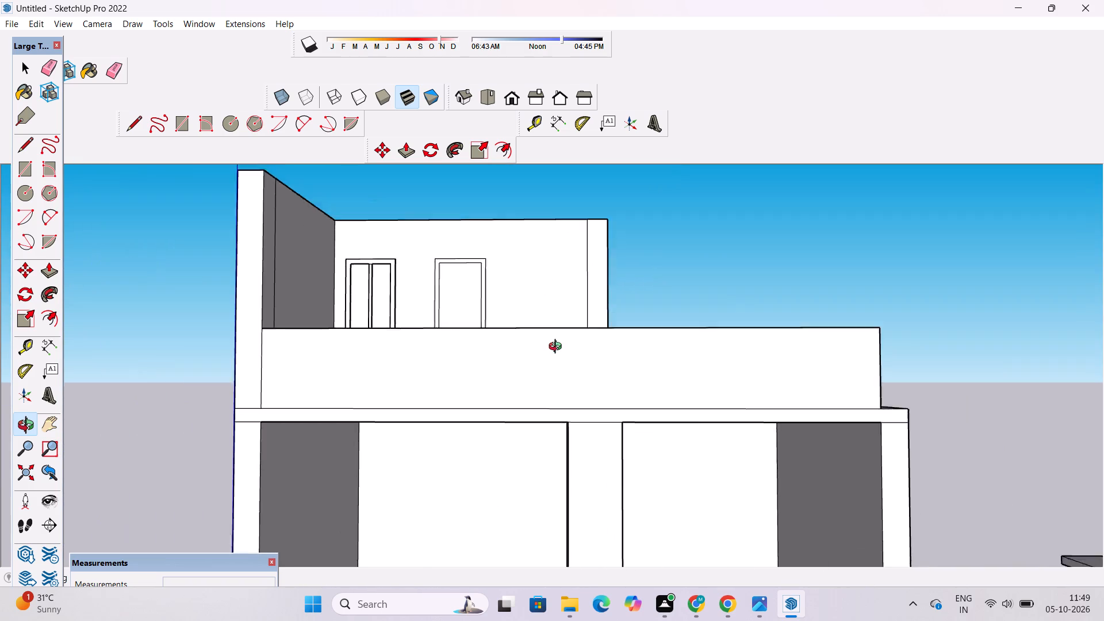
drag(558, 348, 559, 354)
scroll(509, 324, down, 6)
drag(533, 322, 543, 397)
scroll(504, 339, up, 8)
drag(458, 356, 458, 382)
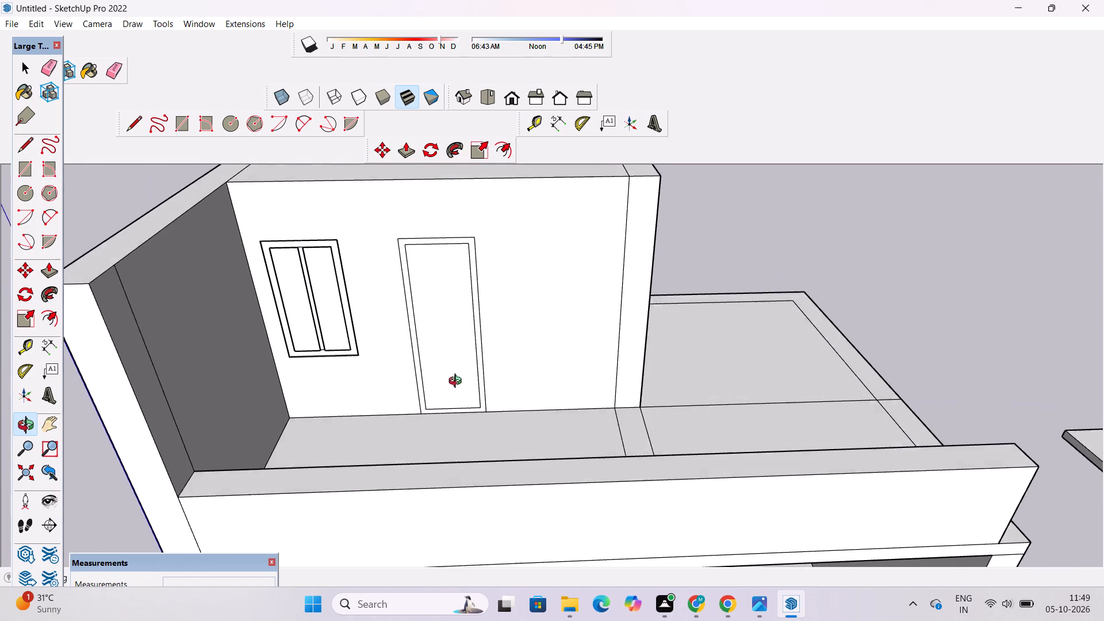
drag(458, 382, 458, 383)
shift+drag(493, 376, 478, 406)
scroll(478, 406, up, 2)
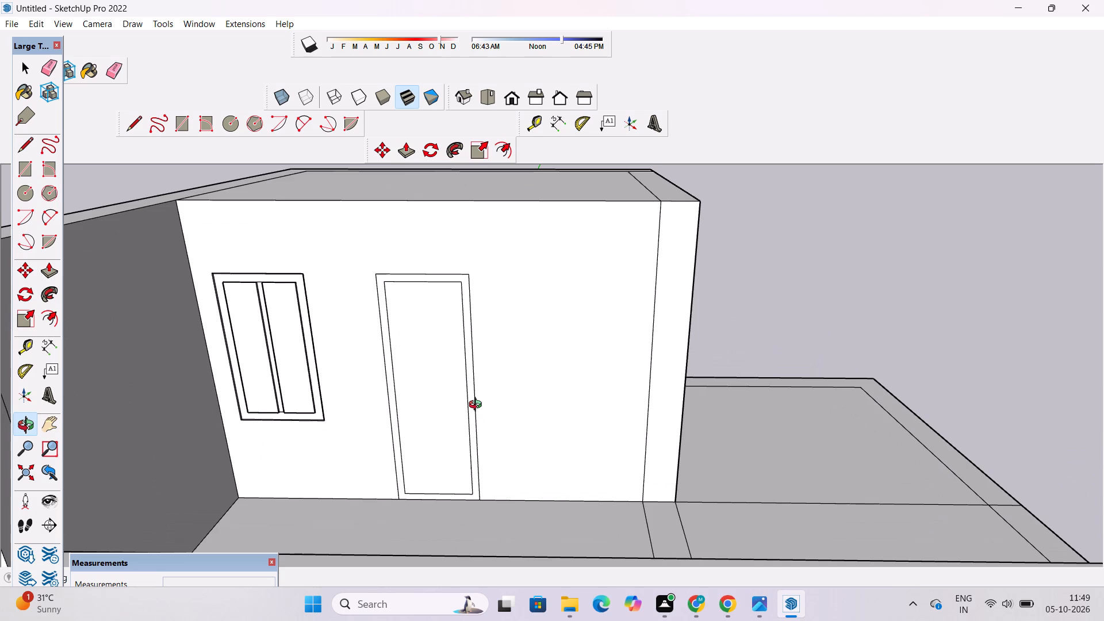
shift+drag(478, 406, 476, 413)
scroll(476, 413, up, 4)
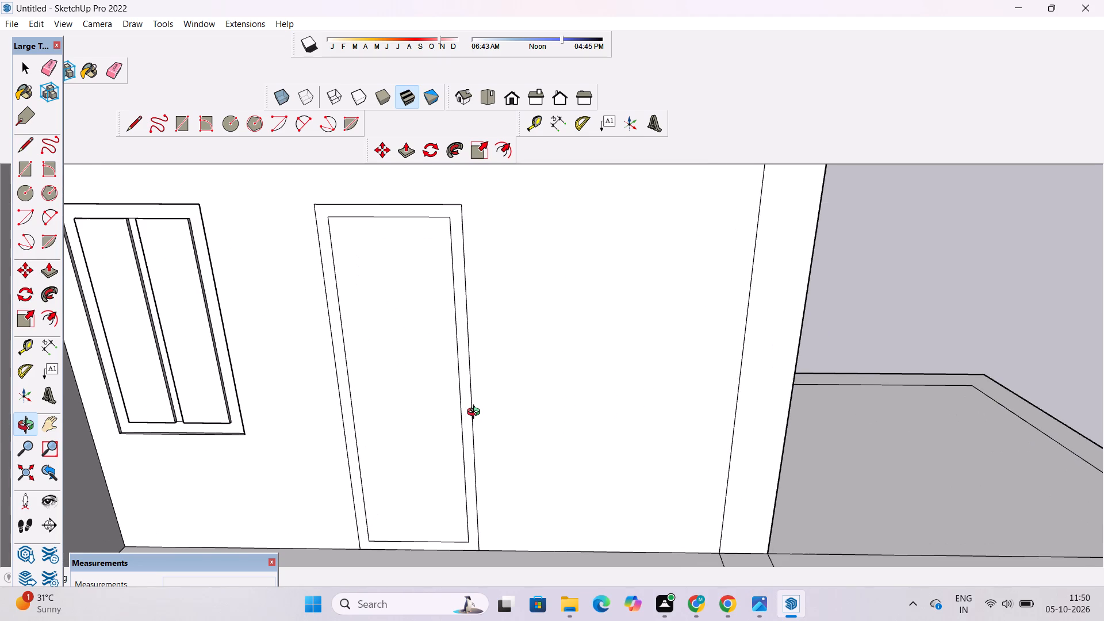
scroll(476, 413, down, 2)
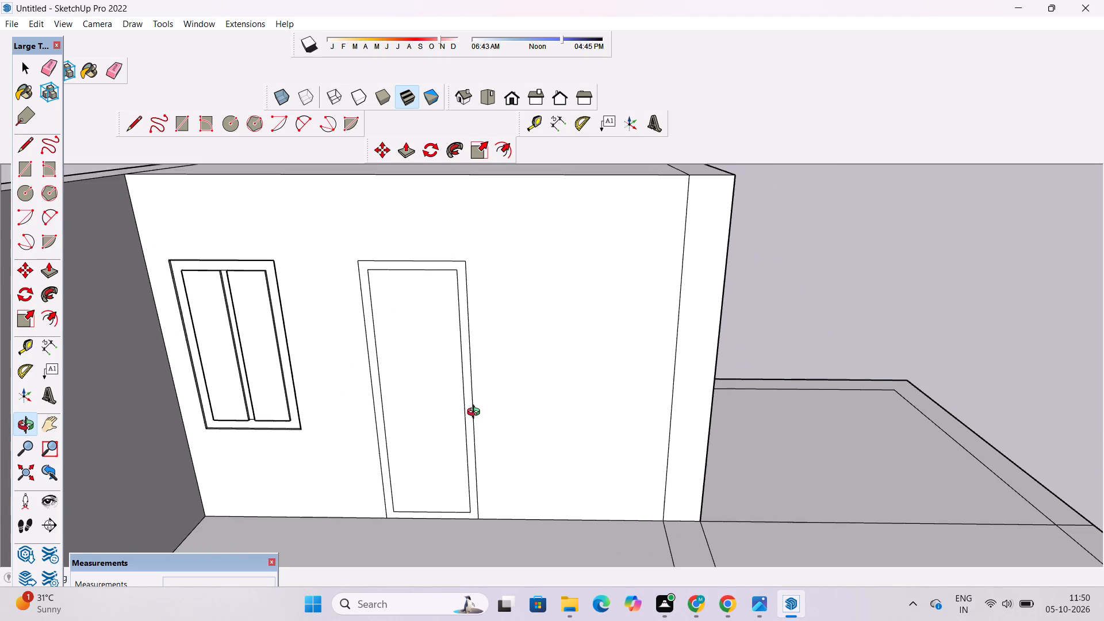
scroll(476, 413, down, 2)
scroll(476, 413, up, 2)
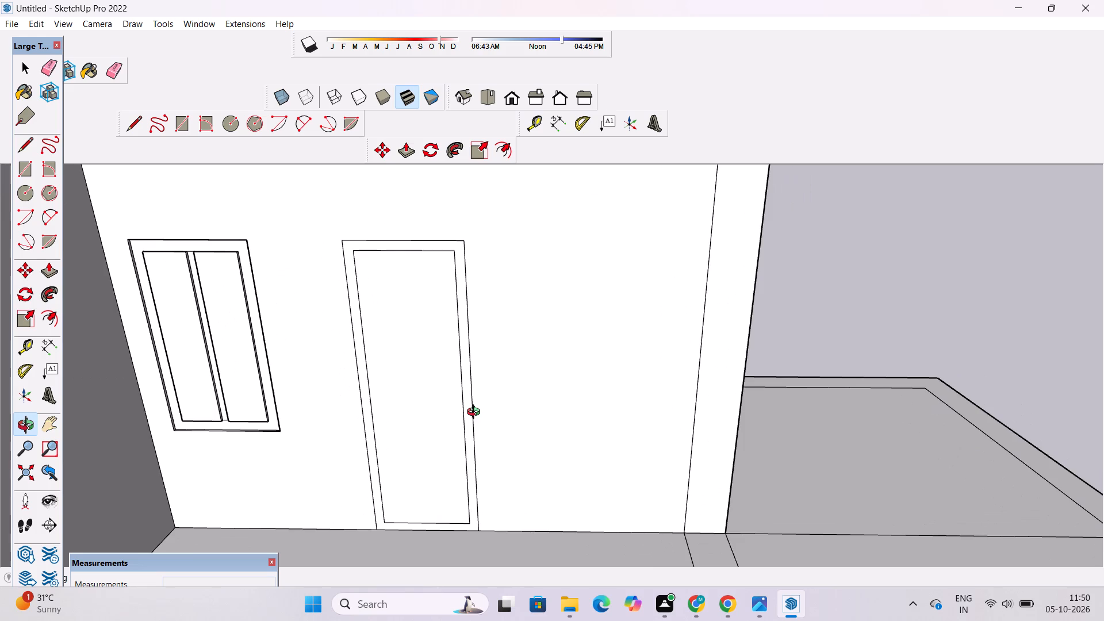
scroll(488, 406, down, 2)
shift+drag(492, 415, 489, 425)
shift+drag(484, 427, 469, 428)
Copy the framed door outline just over 5' 7" along the wall's base, away from the window, leaving a small gap between the two doors.
key(space)
double_click(416, 364)
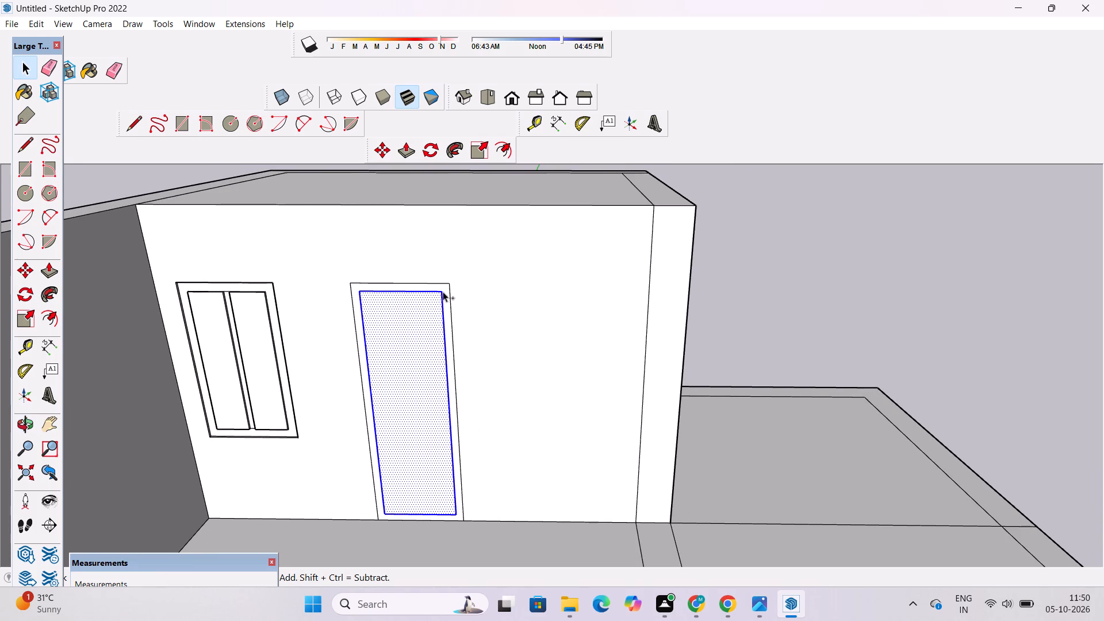
ctrl+double_click(445, 287)
key(m)
scroll(376, 315, down, 5)
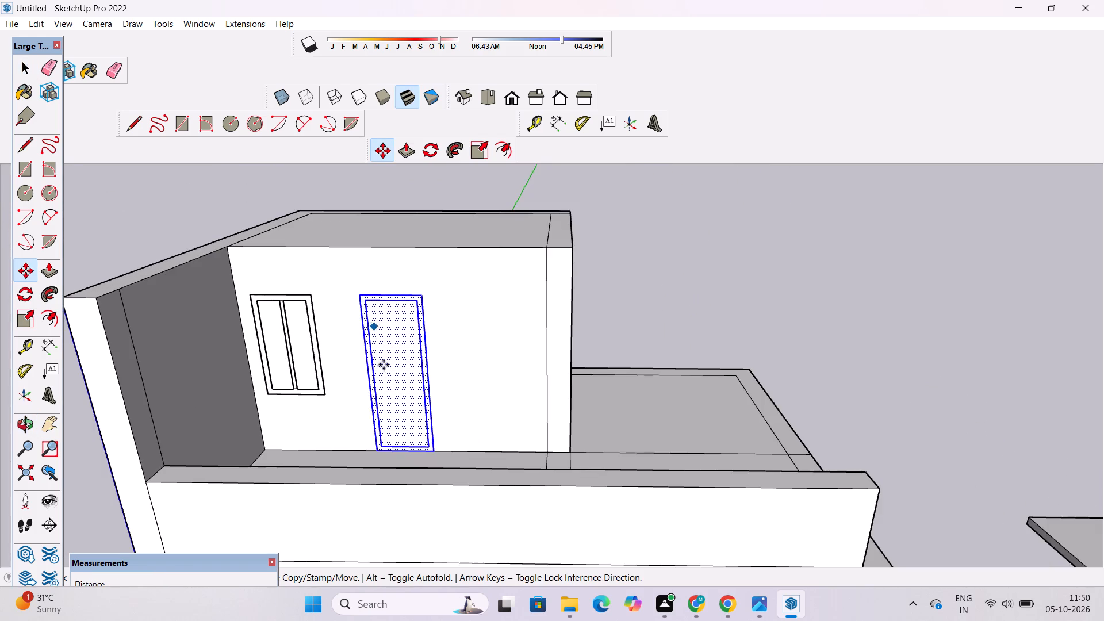
scroll(409, 488, up, 8)
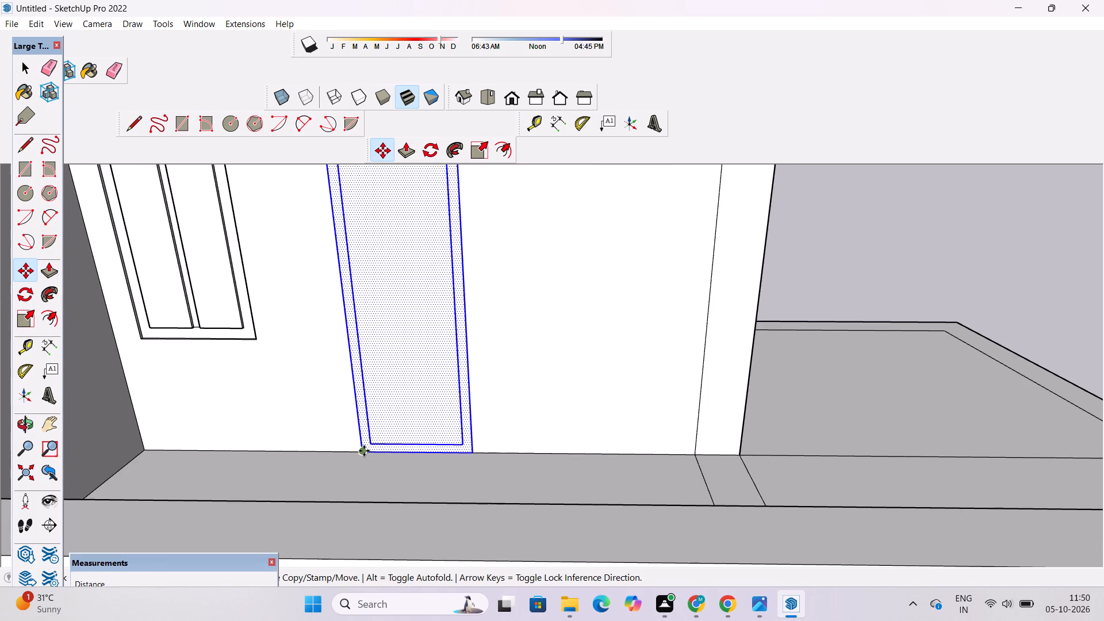
click(364, 451)
scroll(396, 444, down, 5)
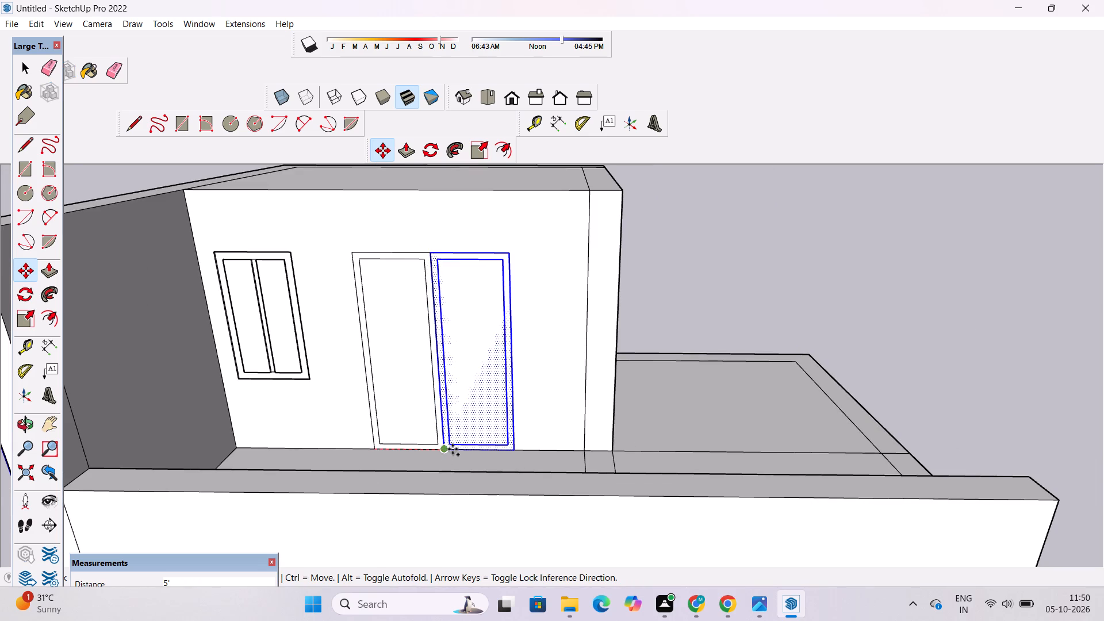
scroll(453, 449, up, 3)
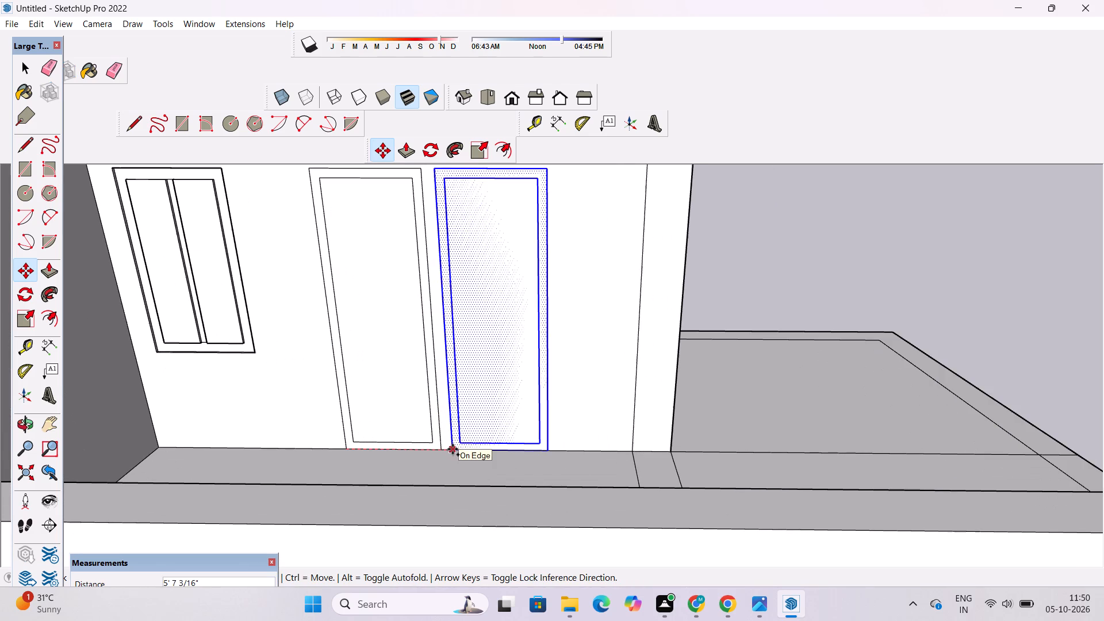
click(456, 450)
key(space)
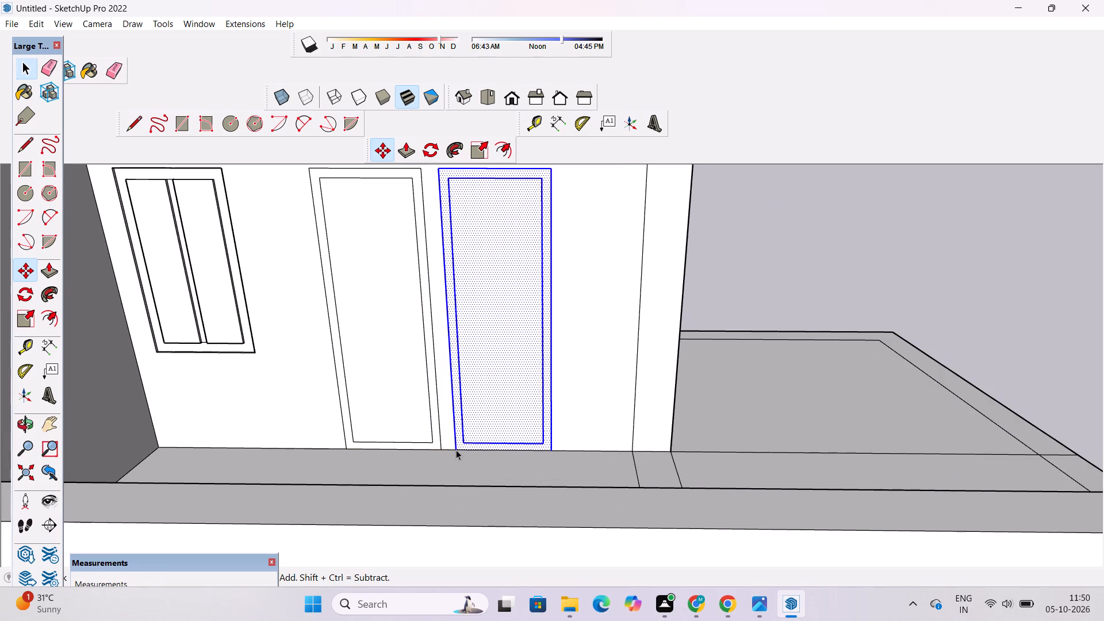
key(o)
scroll(435, 445, down, 9)
drag(436, 456, 436, 381)
shift+drag(438, 387, 442, 422)
double_click(617, 342)
key(space)
click(612, 343)
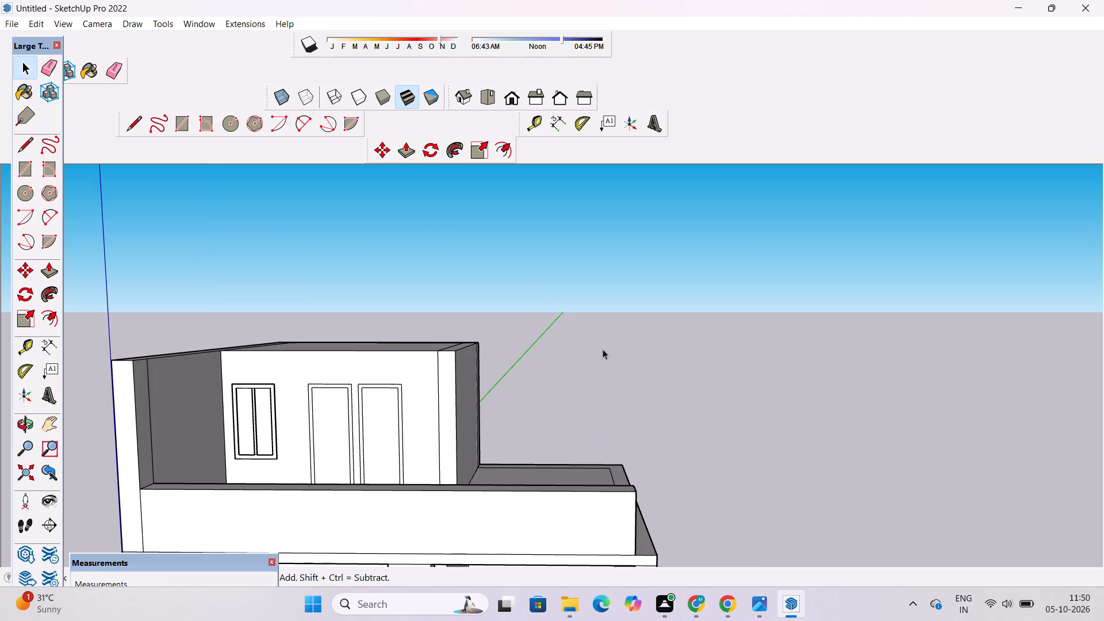
Examine the two door outlines and the window on the rear block from above, close up and at whole-building distance.
key(o)
scroll(601, 348, down, 6)
drag(598, 369, 586, 493)
scroll(533, 438, up, 3)
shift+drag(533, 436, 513, 432)
drag(503, 432, 524, 467)
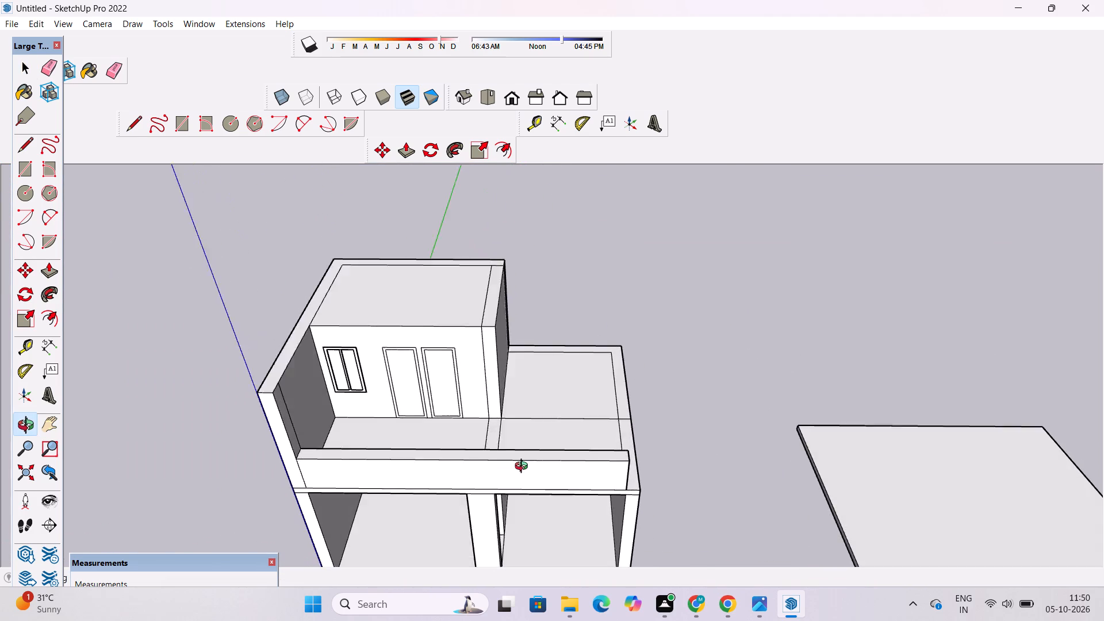
drag(524, 467, 524, 468)
scroll(426, 321, up, 3)
shift+drag(426, 321, 430, 342)
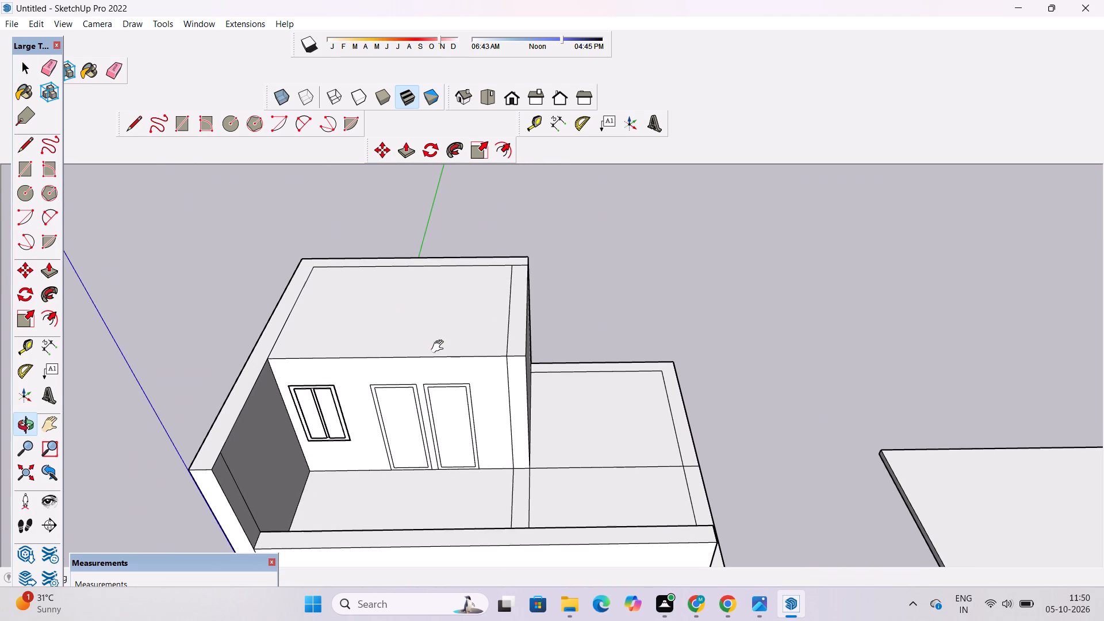
shift+click(440, 347)
shift+scroll(441, 351, down, 2)
scroll(441, 351, up, 2)
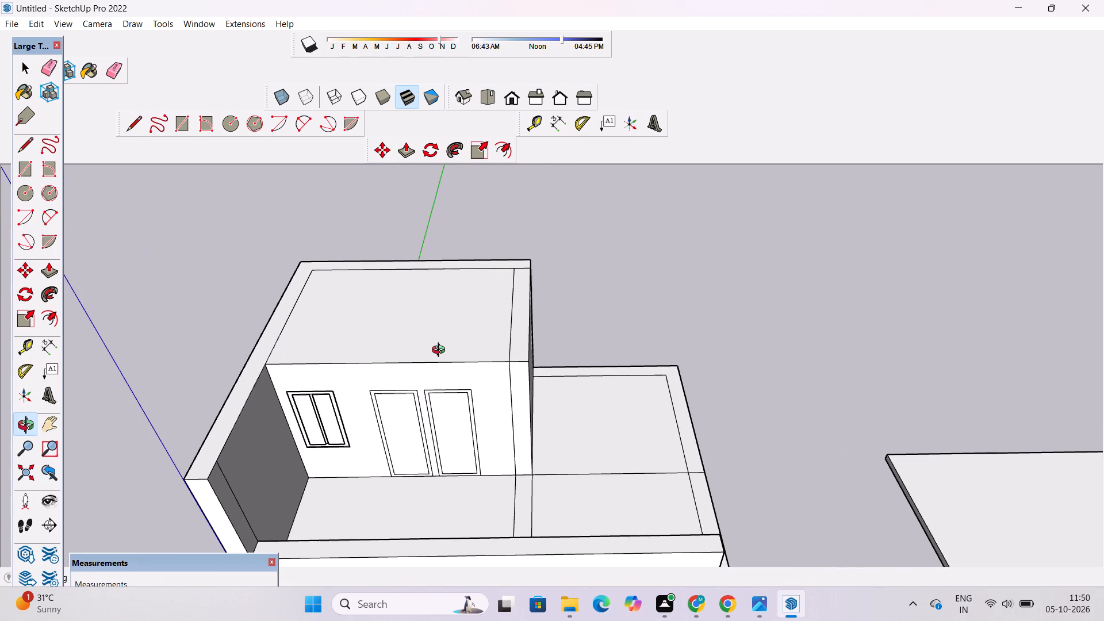
scroll(441, 351, down, 3)
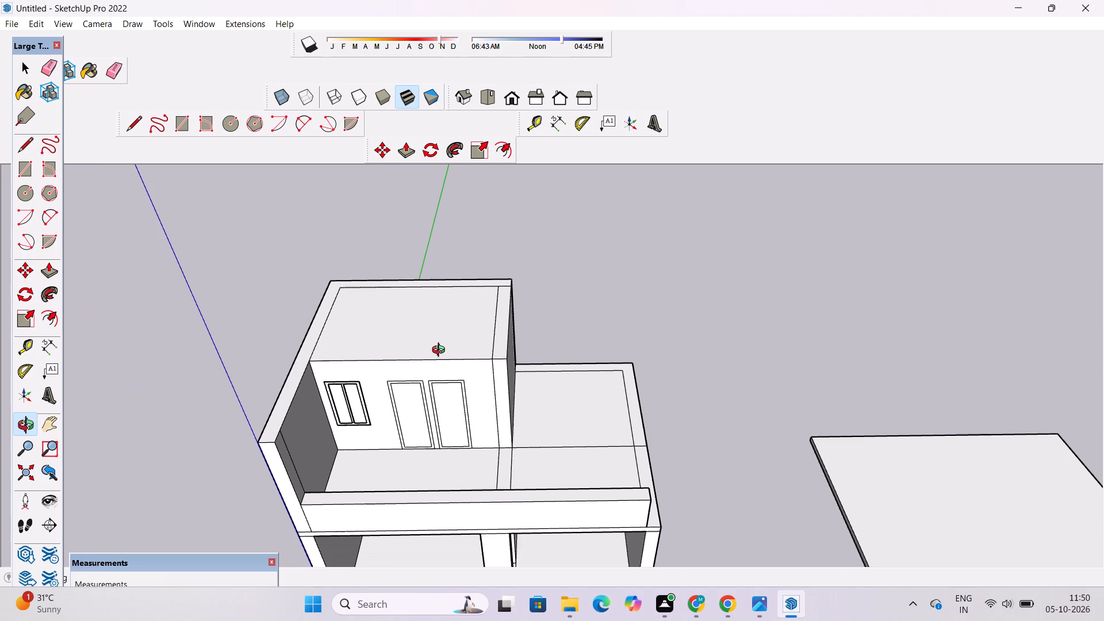
scroll(441, 351, down, 3)
scroll(441, 351, up, 3)
scroll(441, 351, down, 5)
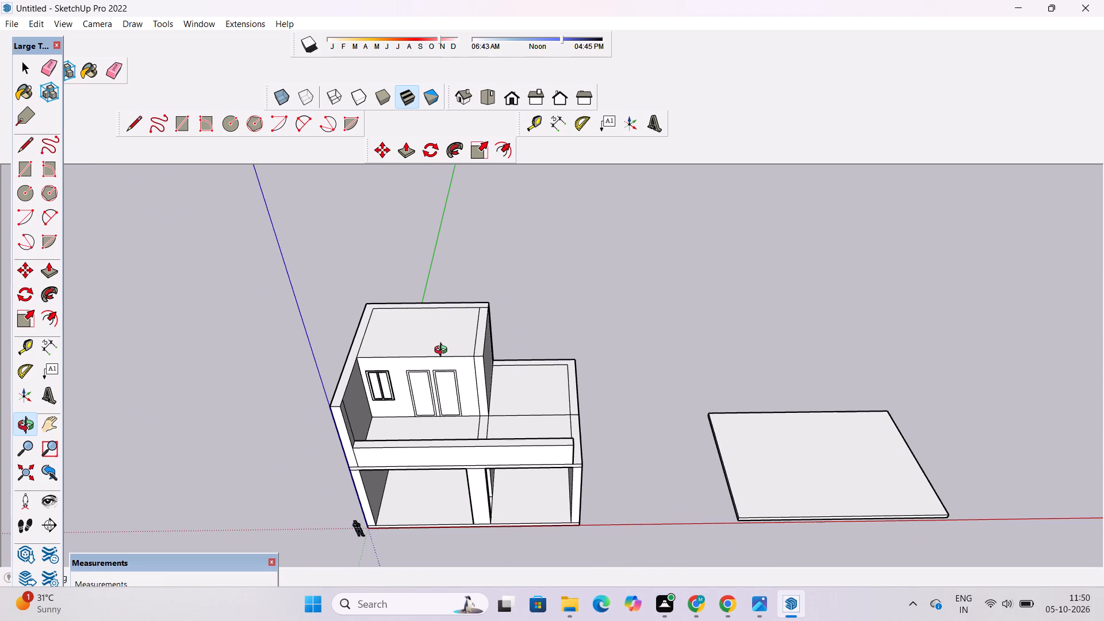
scroll(443, 351, up, 1)
shift+drag(470, 330, 472, 355)
drag(465, 386, 463, 309)
scroll(464, 313, down, 4)
drag(500, 367, 505, 388)
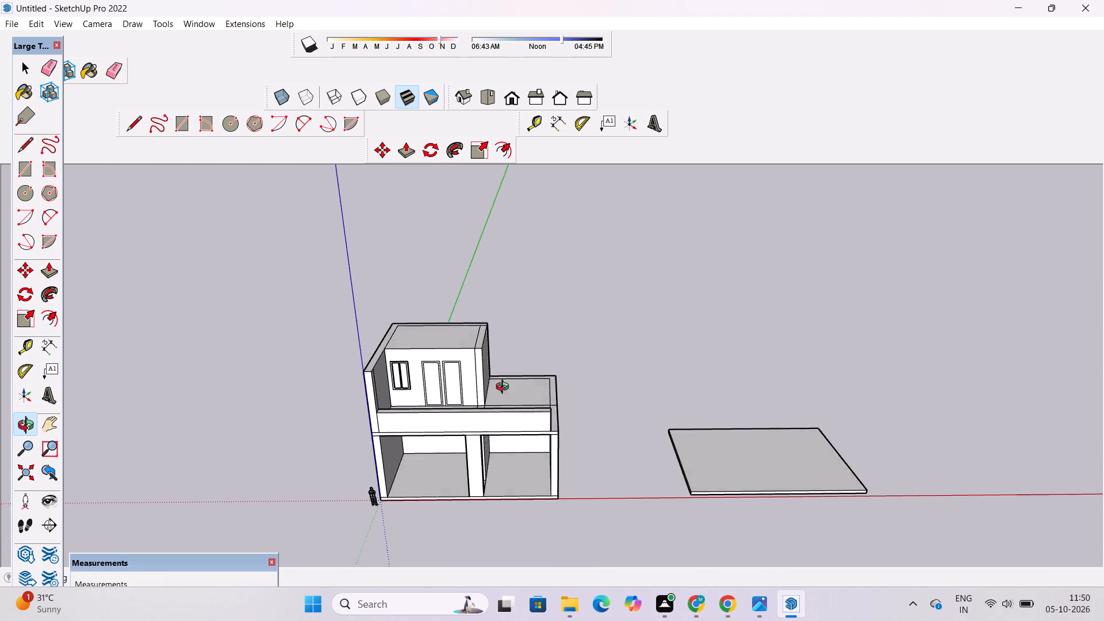
drag(505, 388, 508, 422)
Examine the rear block's side wall and the open terrace floor beside it from steeper angles above.
scroll(500, 395, up, 7)
shift+drag(540, 381, 483, 405)
scroll(489, 376, up, 3)
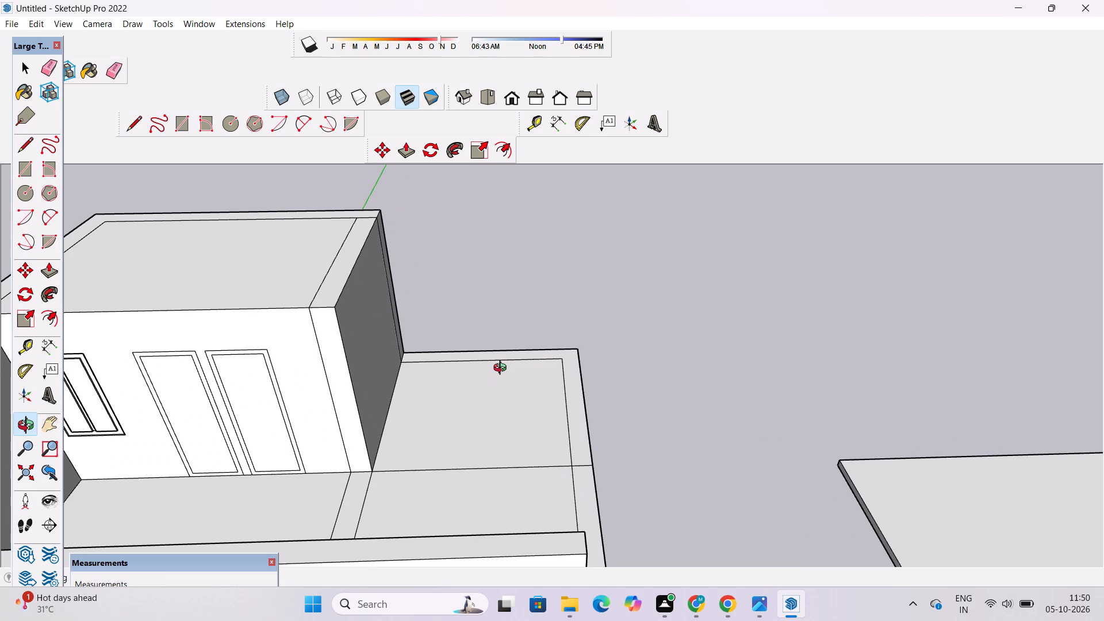
drag(554, 362, 556, 451)
shift+drag(551, 371, 546, 398)
drag(546, 415, 541, 431)
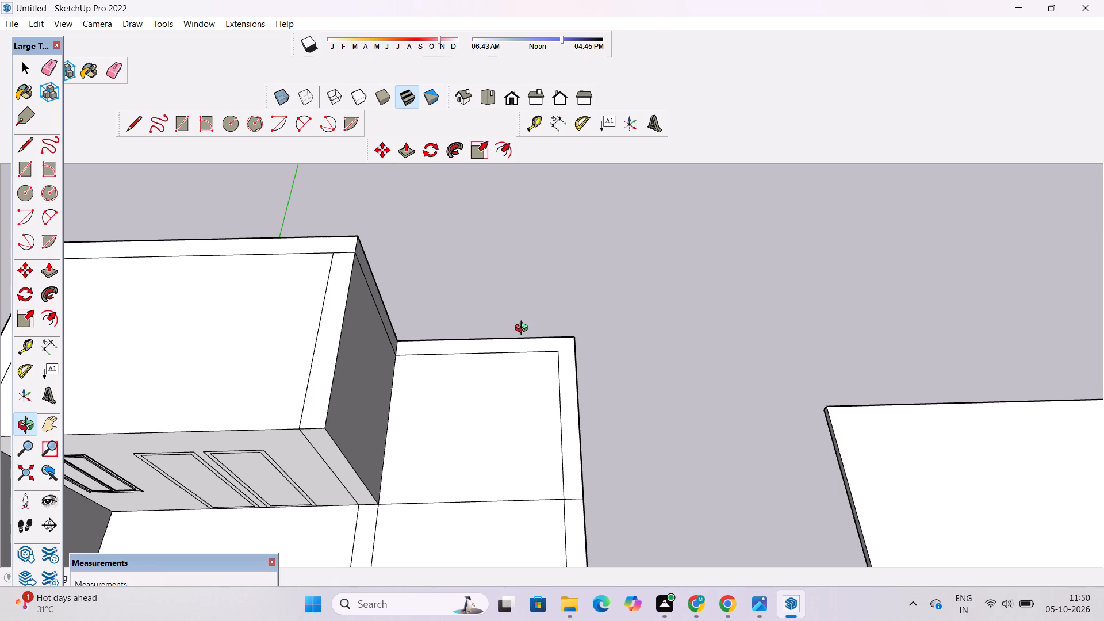
scroll(524, 329, down, 1)
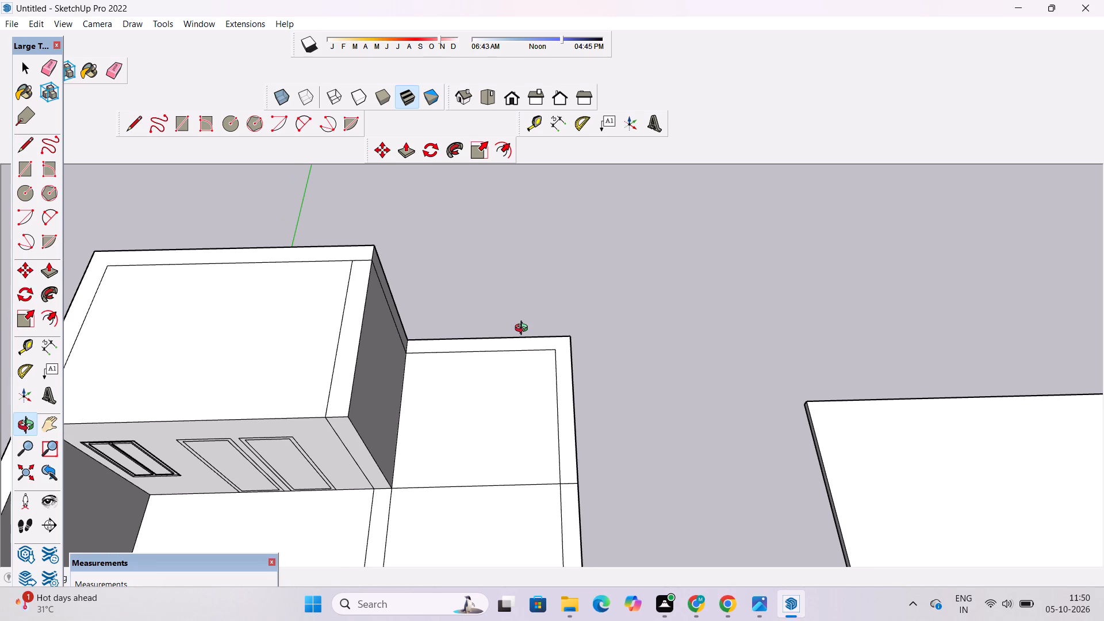
scroll(517, 270, down, 3)
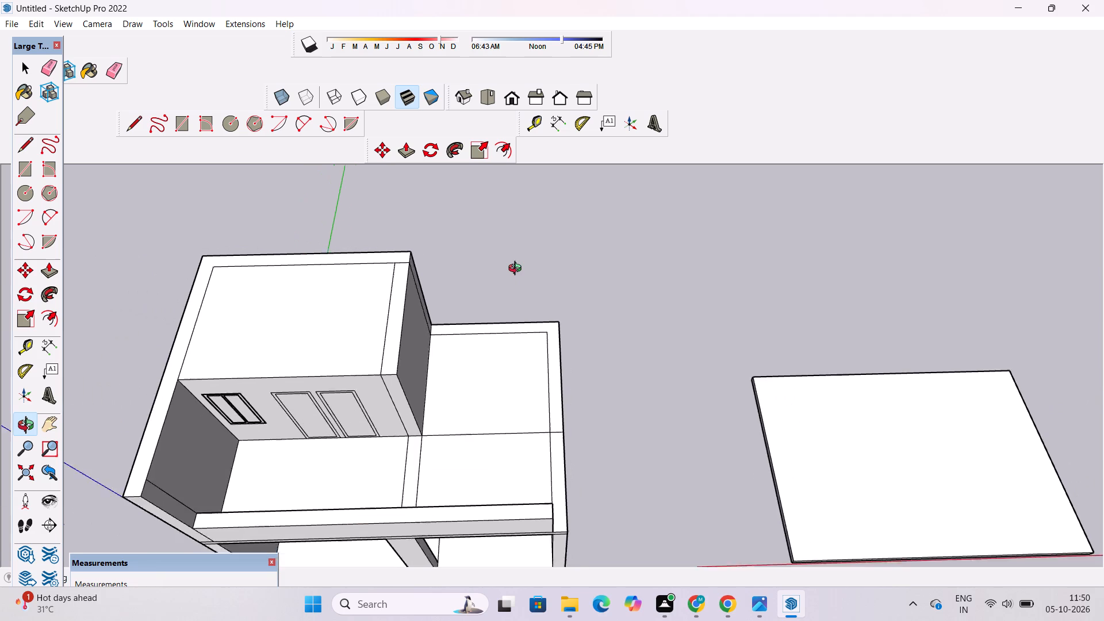
Review the whole two-level building, with its upper-storey openings and terrace, from above and from the front.
scroll(517, 270, down, 1)
shift+drag(484, 368, 480, 284)
drag(500, 355, 486, 273)
scroll(486, 273, down, 4)
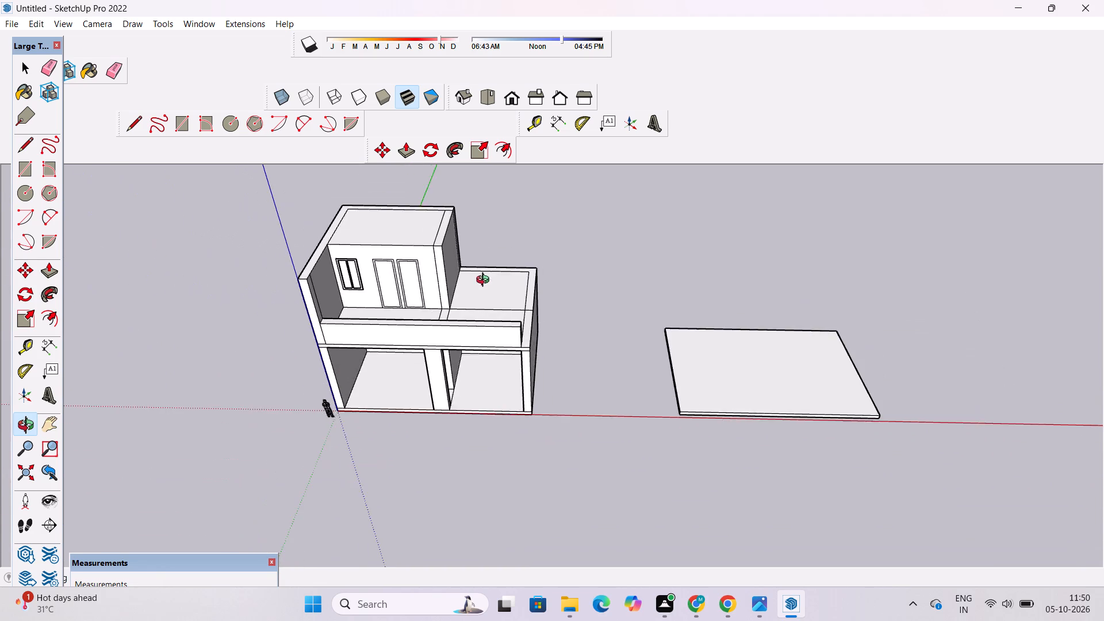
shift+drag(490, 286, 511, 328)
scroll(500, 325, up, 2)
scroll(473, 276, down, 3)
scroll(470, 272, up, 5)
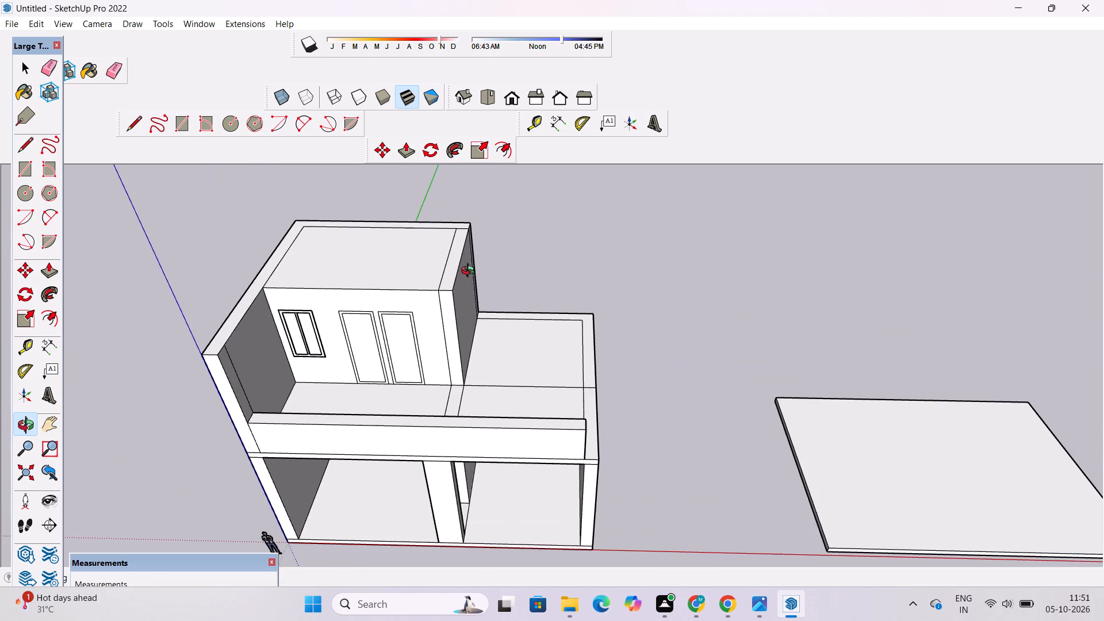
scroll(461, 286, down, 3)
shift+drag(470, 280, 471, 310)
scroll(471, 310, up, 2)
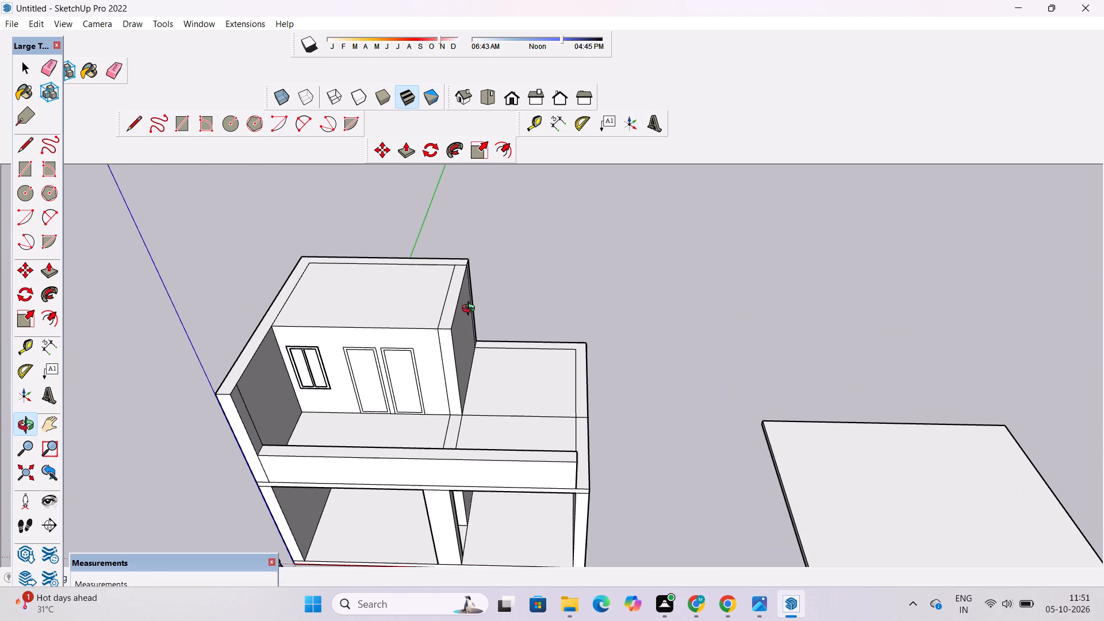
scroll(472, 312, down, 2)
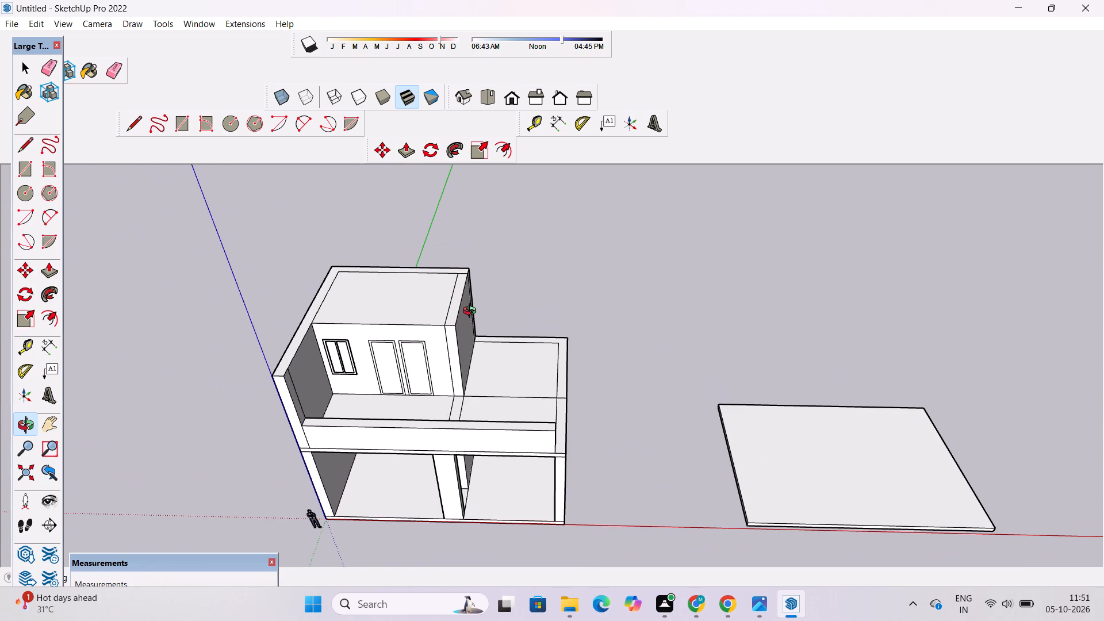
scroll(473, 313, up, 1)
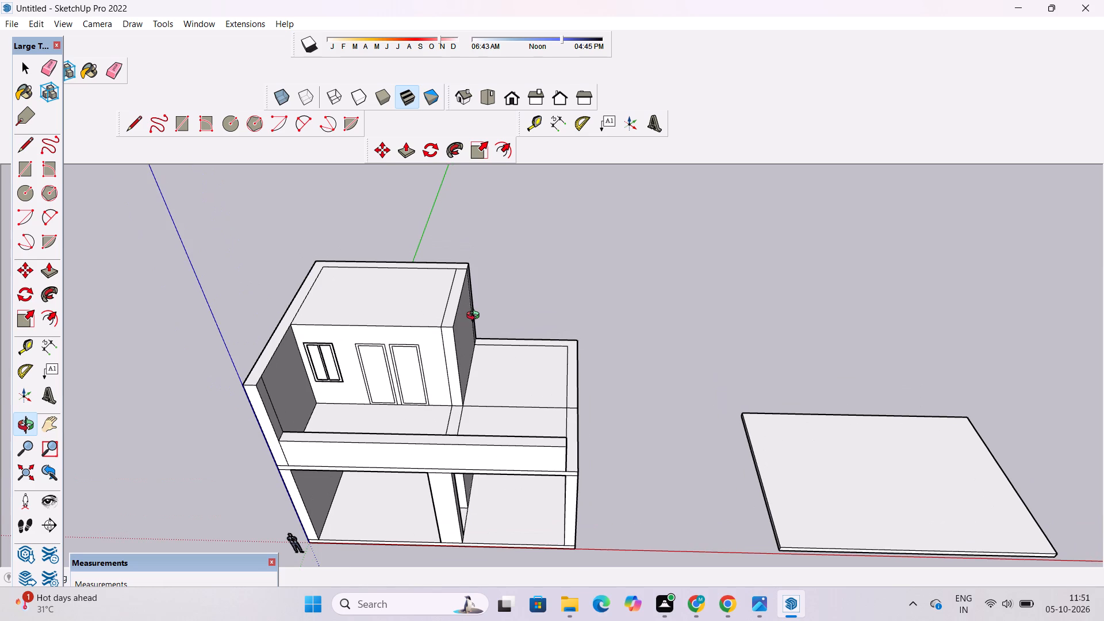
scroll(476, 317, down, 4)
scroll(476, 319, up, 1)
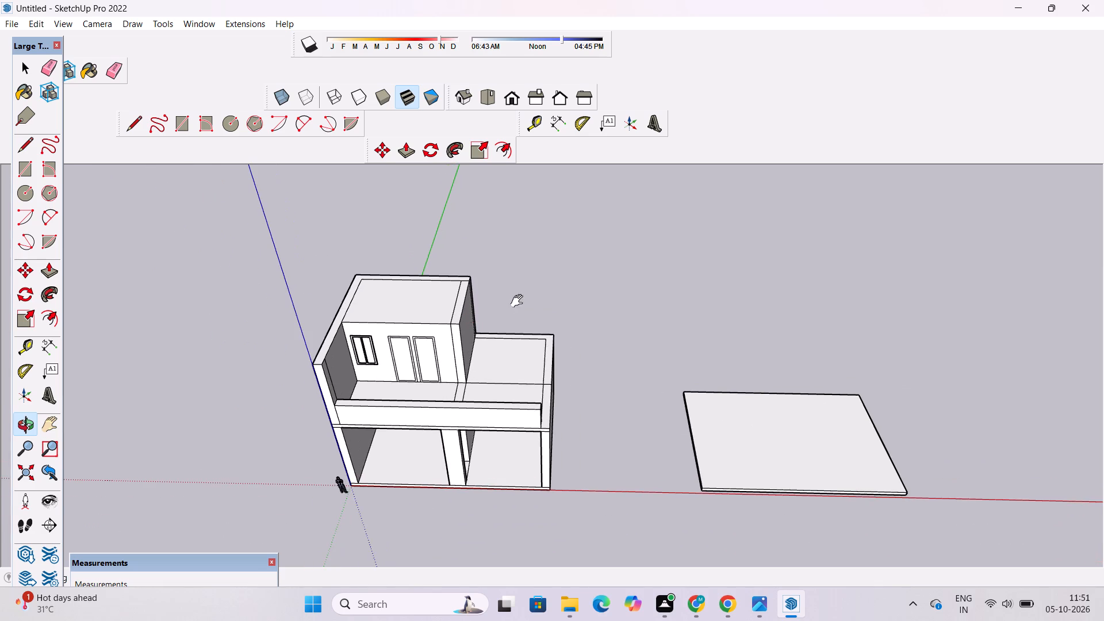
shift+drag(519, 301, 480, 301)
drag(480, 300, 485, 326)
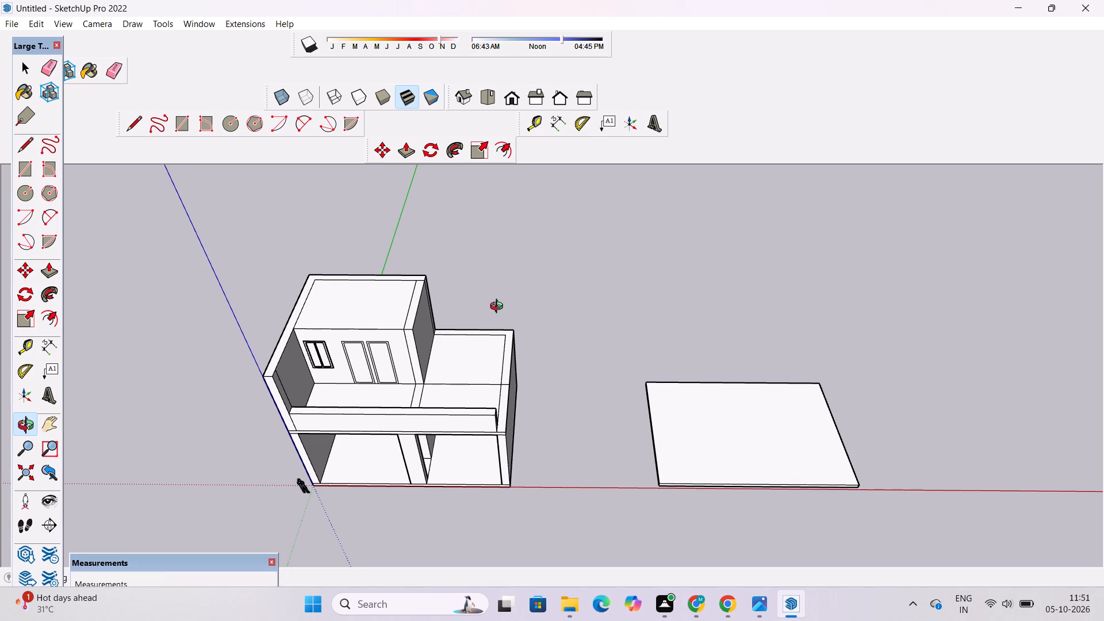
scroll(499, 308, up, 2)
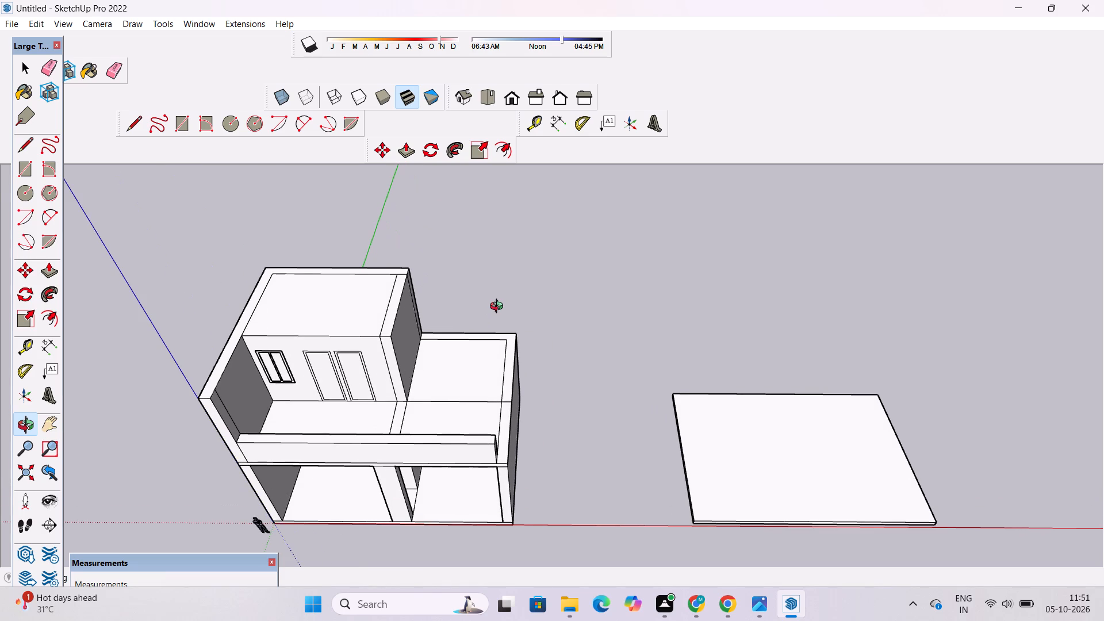
scroll(499, 308, up, 2)
scroll(524, 304, down, 2)
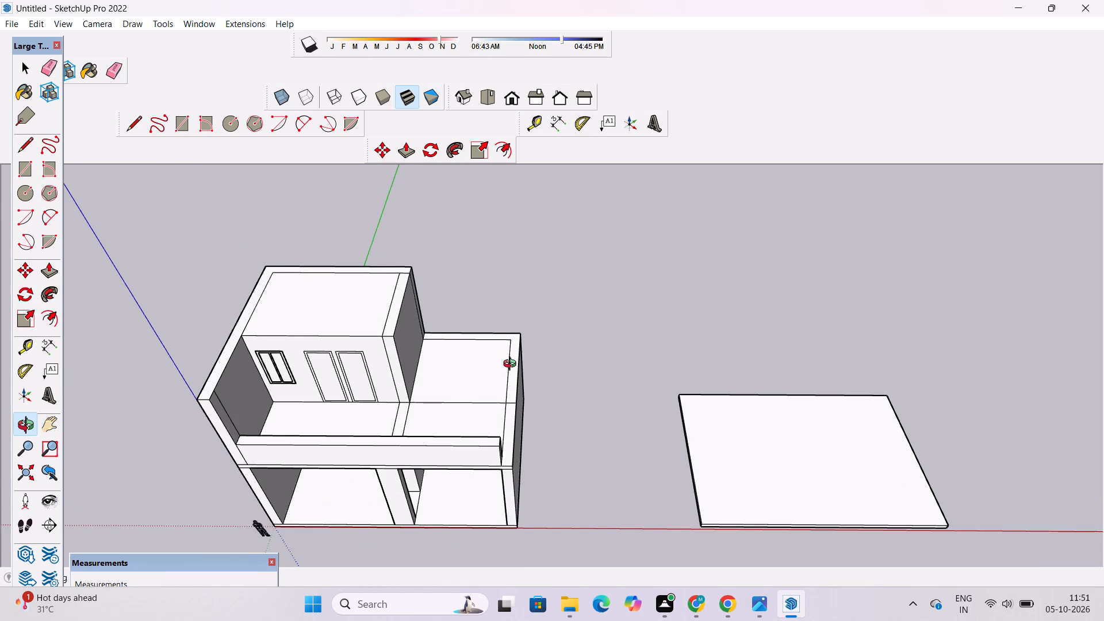
drag(512, 365, 508, 308)
shift+drag(502, 315, 515, 317)
scroll(514, 320, down, 4)
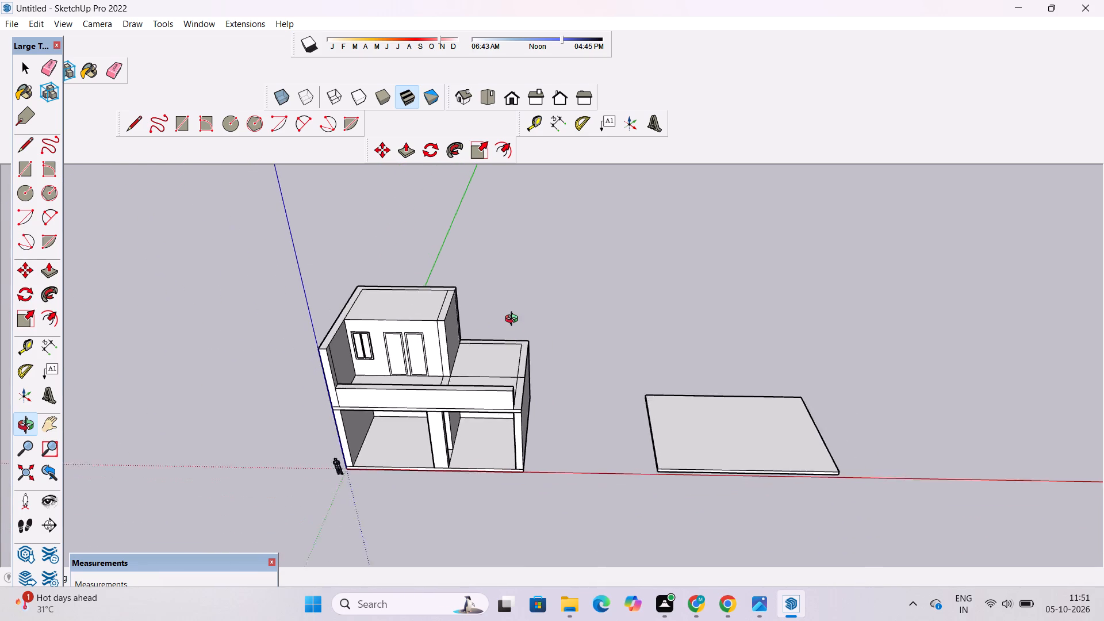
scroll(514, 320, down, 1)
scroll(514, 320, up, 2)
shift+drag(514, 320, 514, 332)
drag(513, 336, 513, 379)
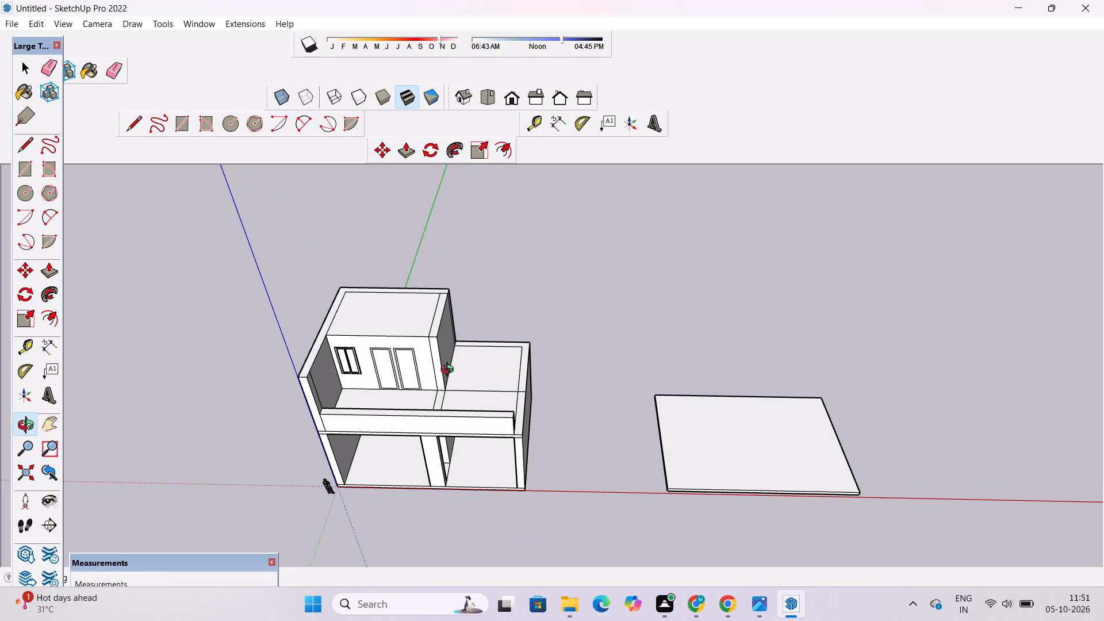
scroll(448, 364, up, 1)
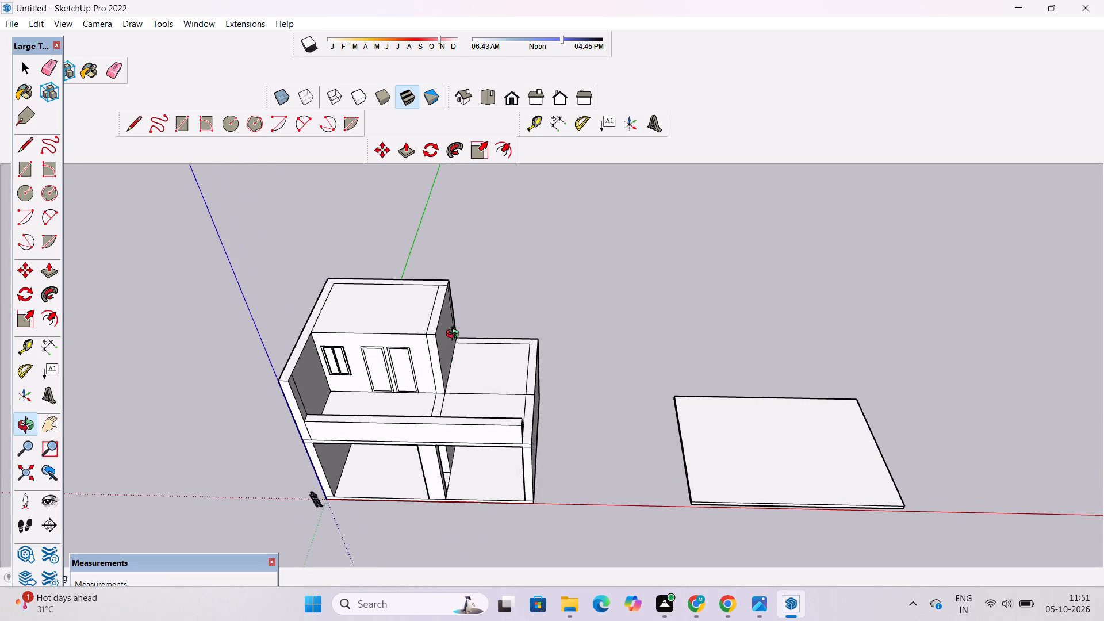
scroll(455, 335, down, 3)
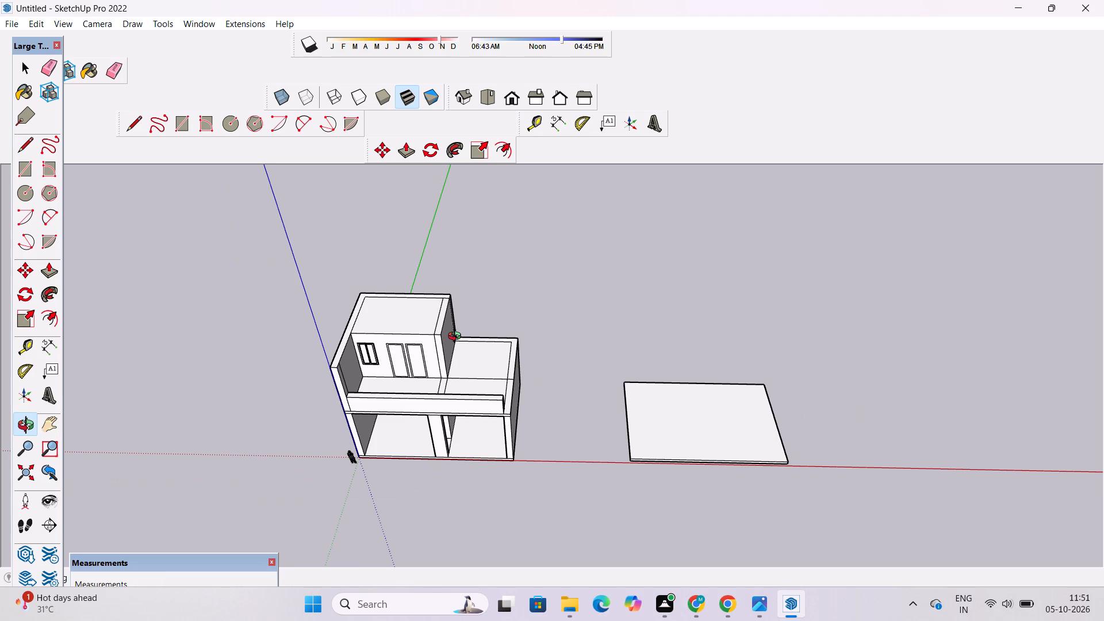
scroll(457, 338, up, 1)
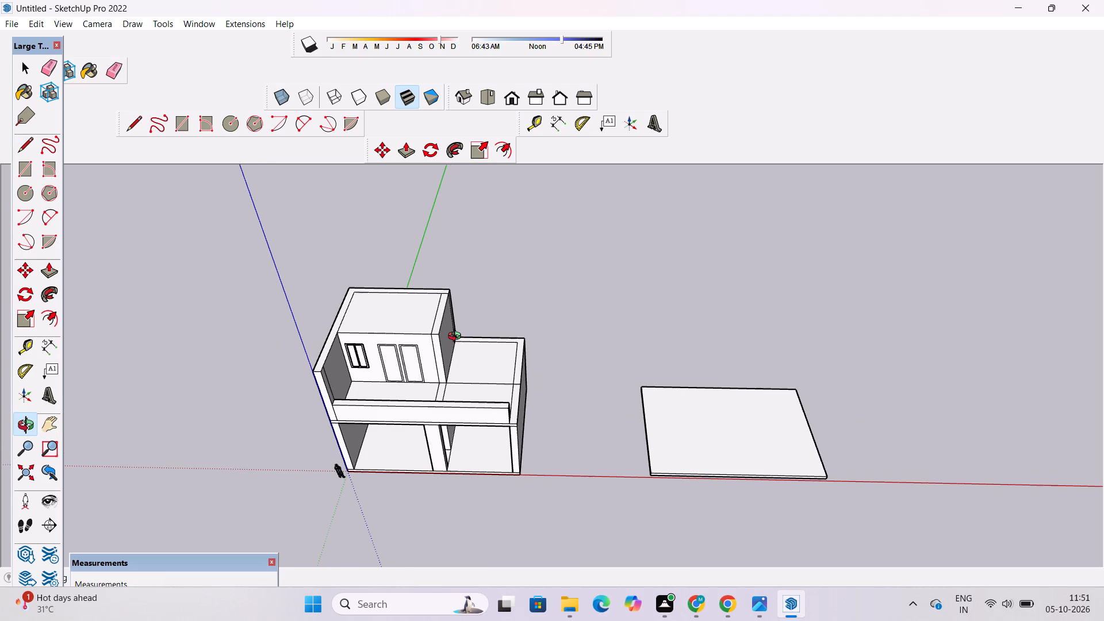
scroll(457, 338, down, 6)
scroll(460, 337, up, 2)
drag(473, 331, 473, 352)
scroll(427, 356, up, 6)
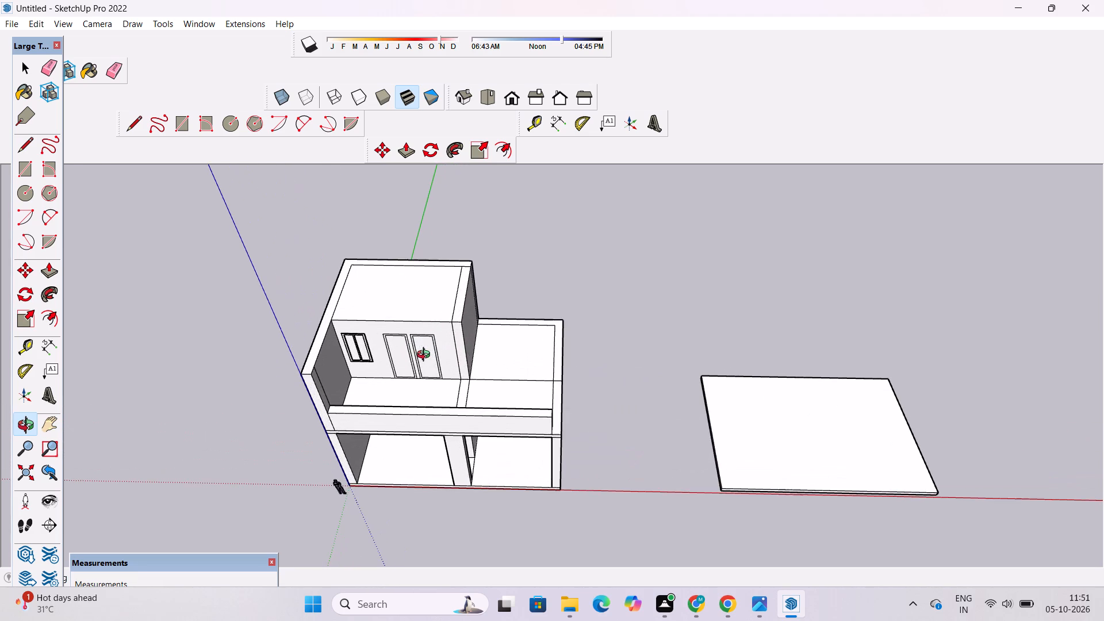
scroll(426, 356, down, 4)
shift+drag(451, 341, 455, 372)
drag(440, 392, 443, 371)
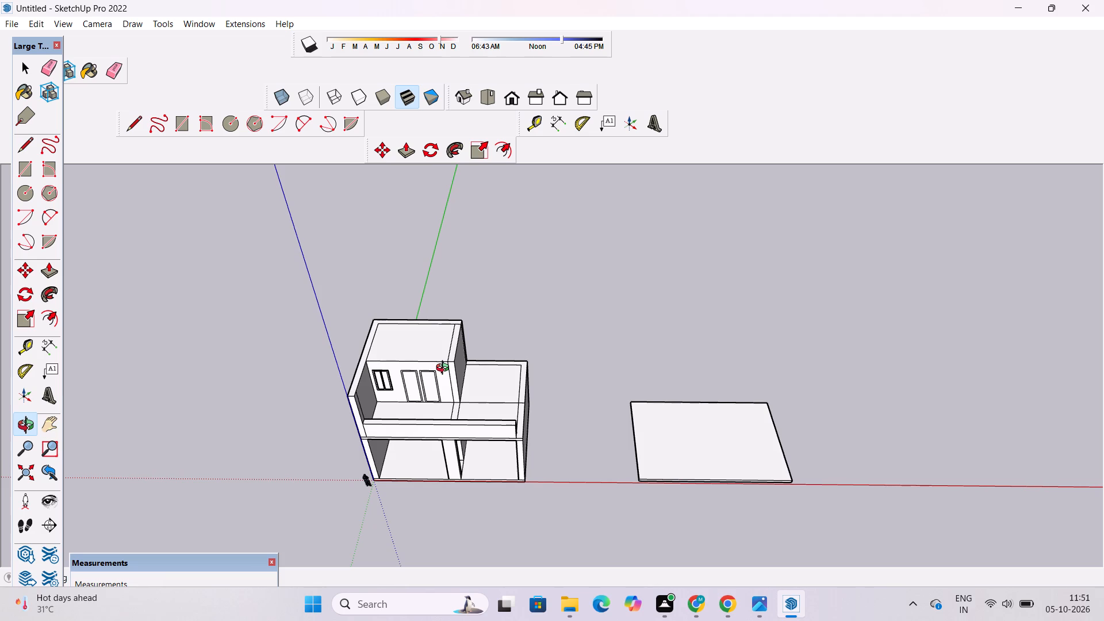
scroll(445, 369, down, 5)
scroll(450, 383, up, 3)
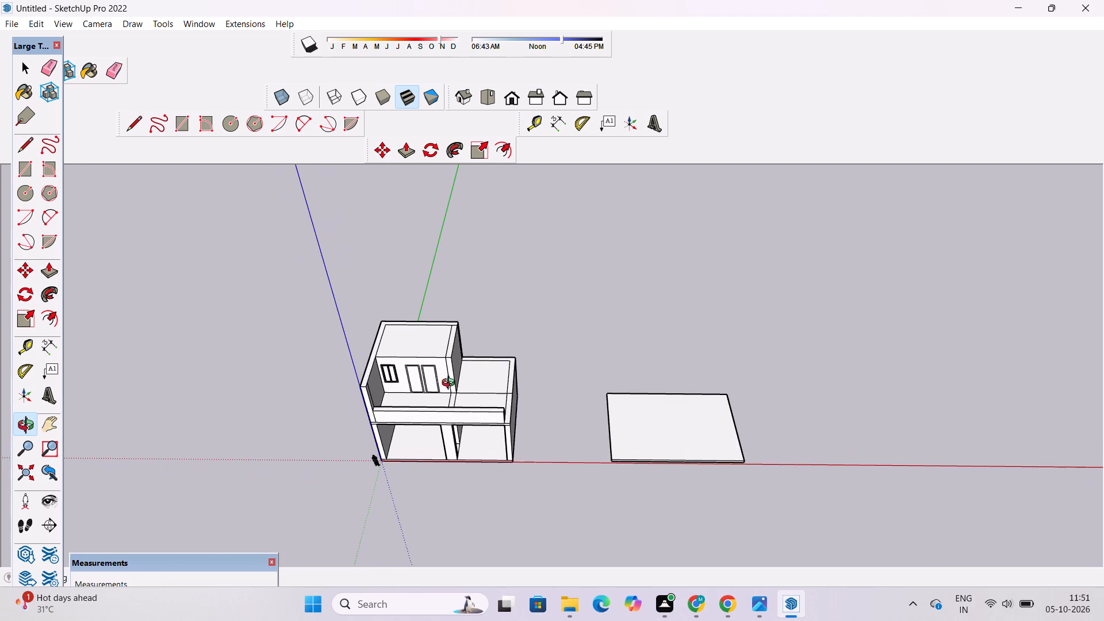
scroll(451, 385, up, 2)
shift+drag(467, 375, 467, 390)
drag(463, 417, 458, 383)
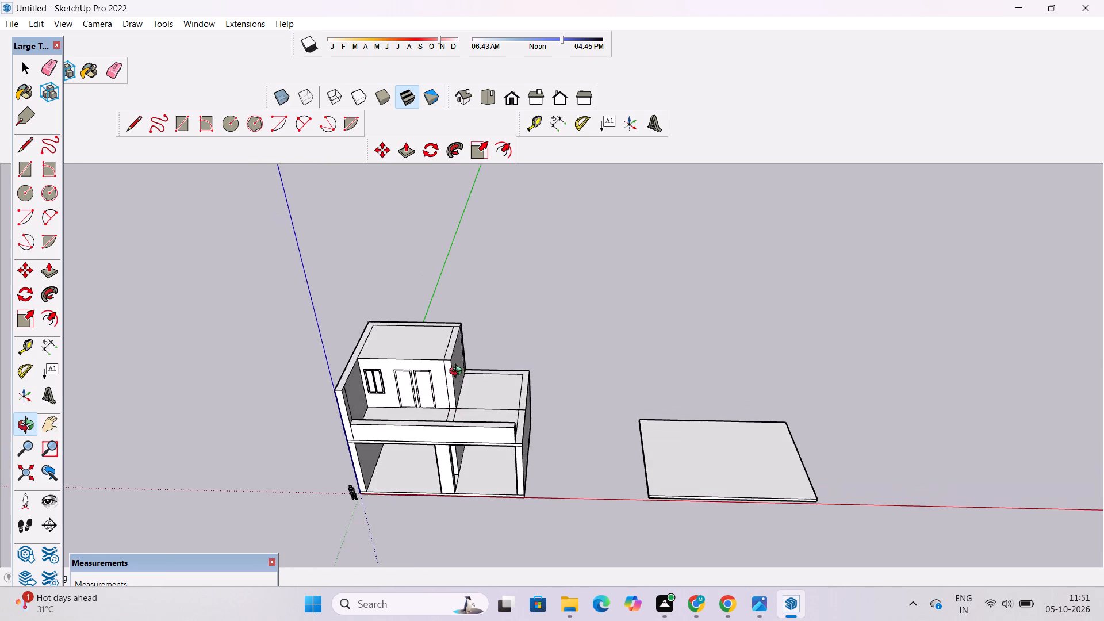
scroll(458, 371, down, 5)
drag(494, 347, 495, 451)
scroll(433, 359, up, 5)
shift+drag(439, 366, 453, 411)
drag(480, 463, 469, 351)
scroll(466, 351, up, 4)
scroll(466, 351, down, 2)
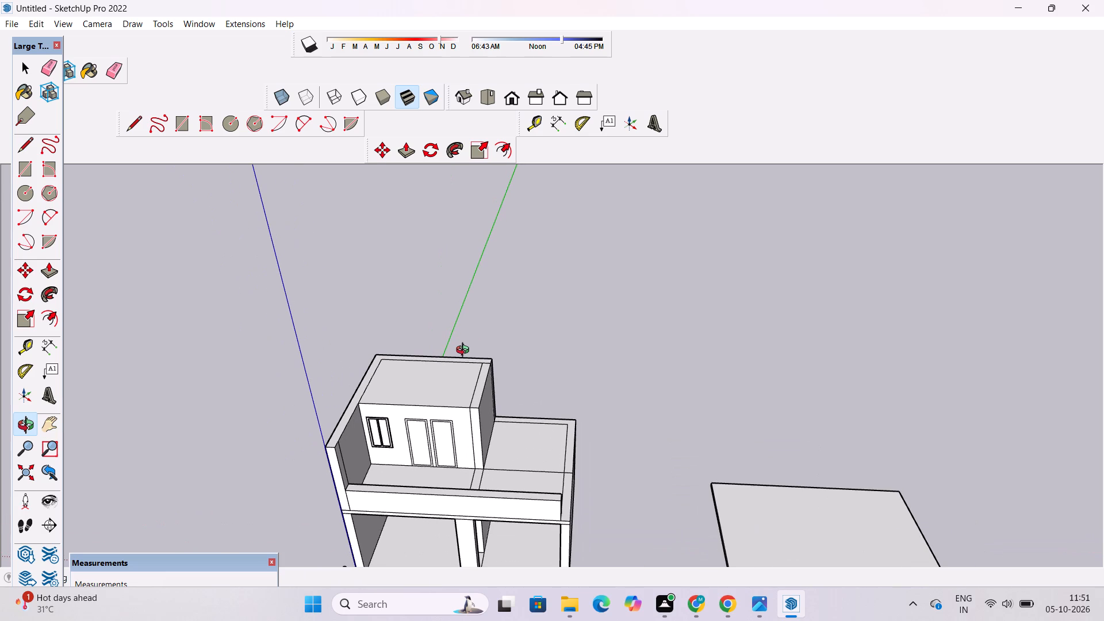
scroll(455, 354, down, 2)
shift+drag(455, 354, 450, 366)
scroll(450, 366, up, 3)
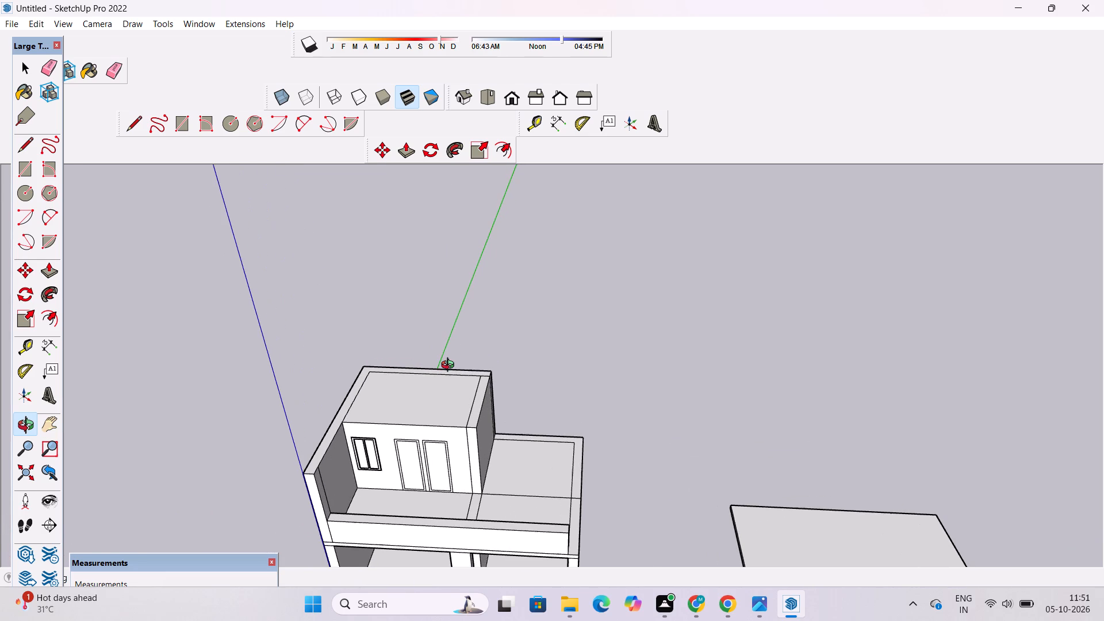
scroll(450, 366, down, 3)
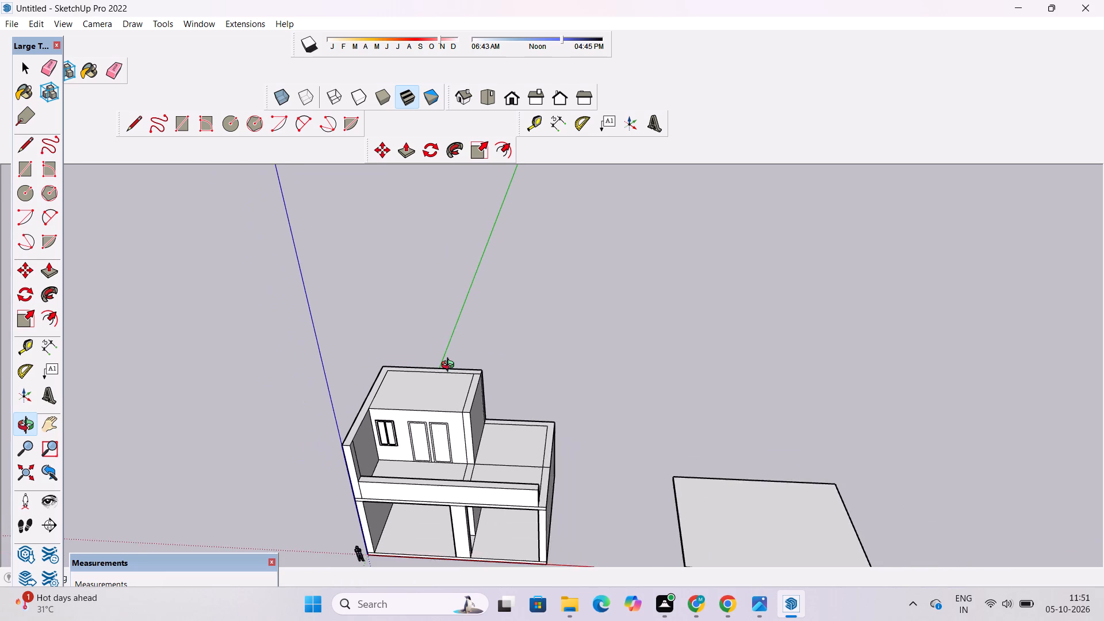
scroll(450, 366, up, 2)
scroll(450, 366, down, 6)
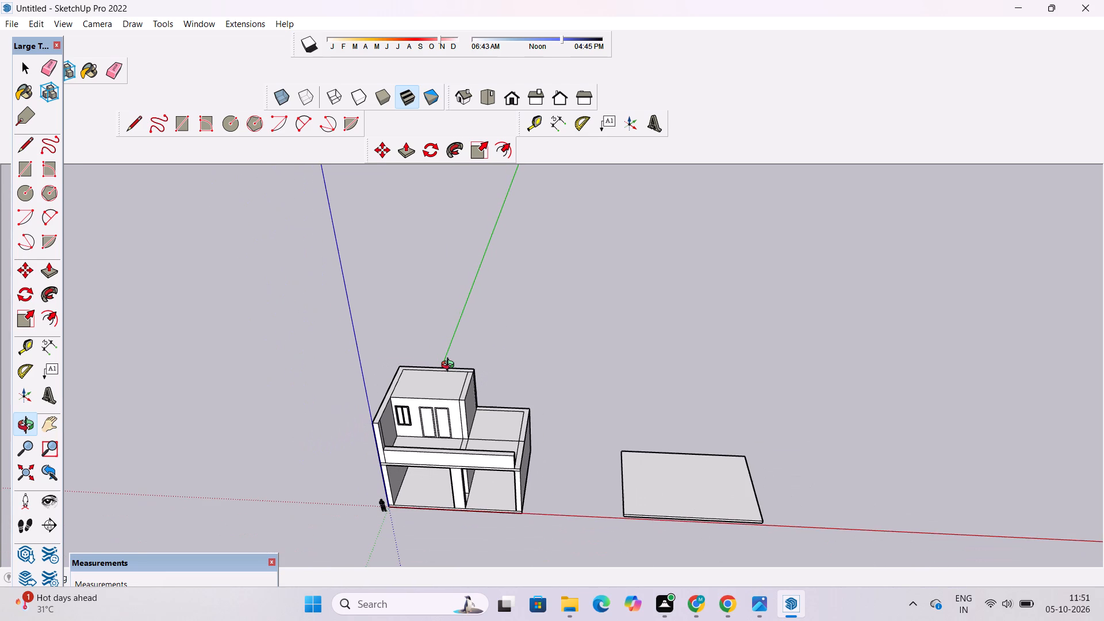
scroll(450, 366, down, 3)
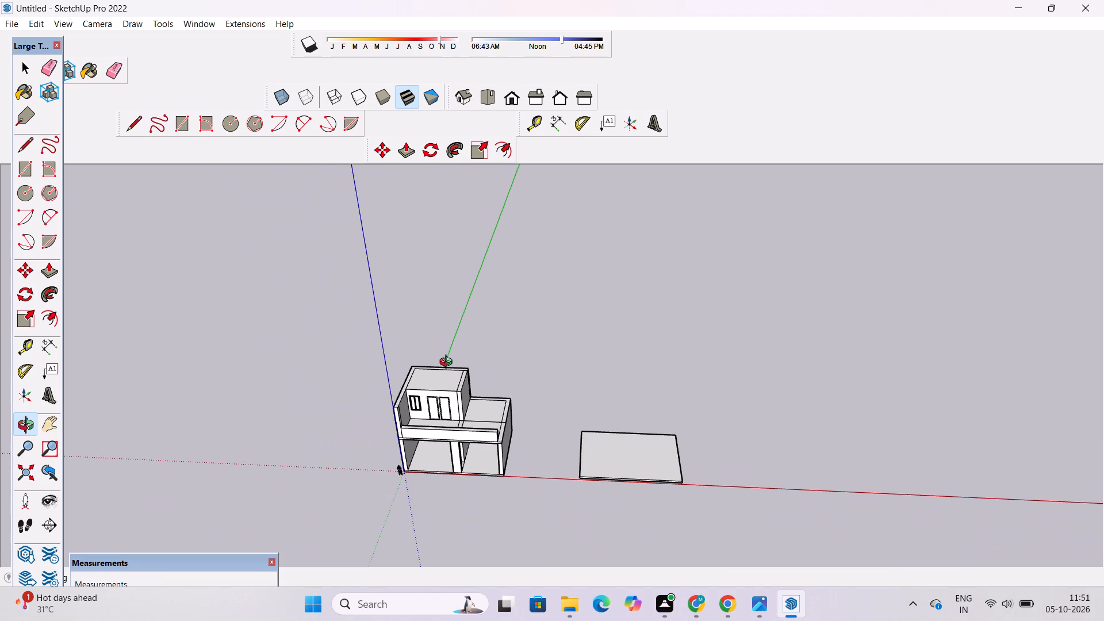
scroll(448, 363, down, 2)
Examine the upper-storey terrace, the rear block's window and door outlines, and the front parapet closely from above.
drag(490, 328, 501, 404)
scroll(484, 434, up, 10)
shift+drag(465, 381, 523, 389)
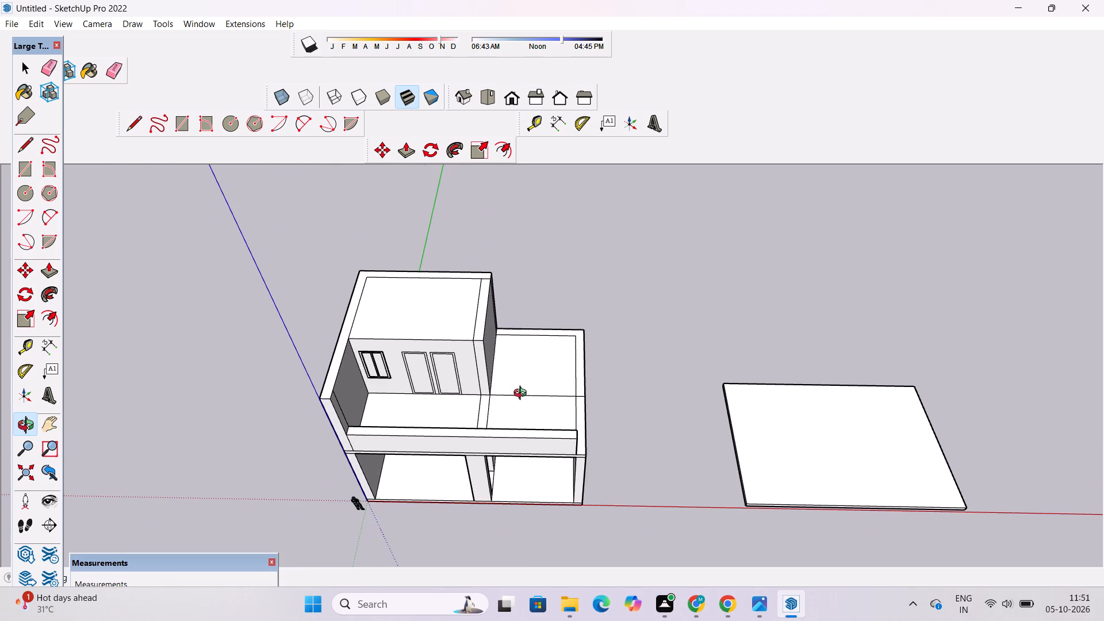
scroll(490, 393, up, 3)
shift+drag(489, 393, 511, 412)
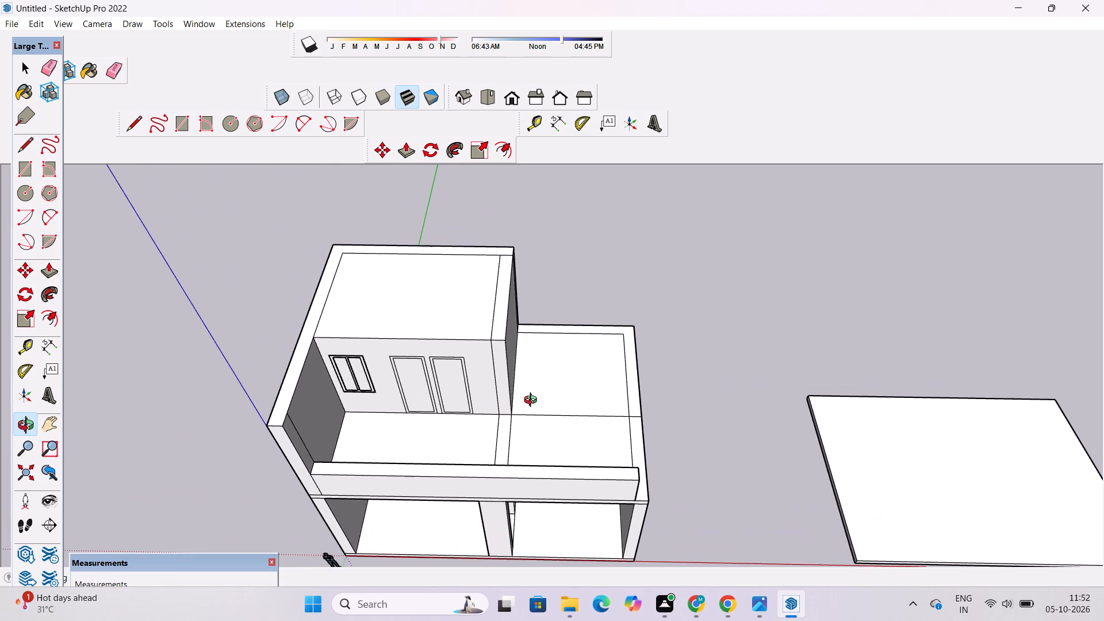
scroll(533, 401, up, 2)
scroll(533, 401, down, 4)
drag(543, 386, 557, 462)
scroll(569, 429, up, 5)
shift+drag(597, 421, 557, 428)
drag(546, 489, 546, 478)
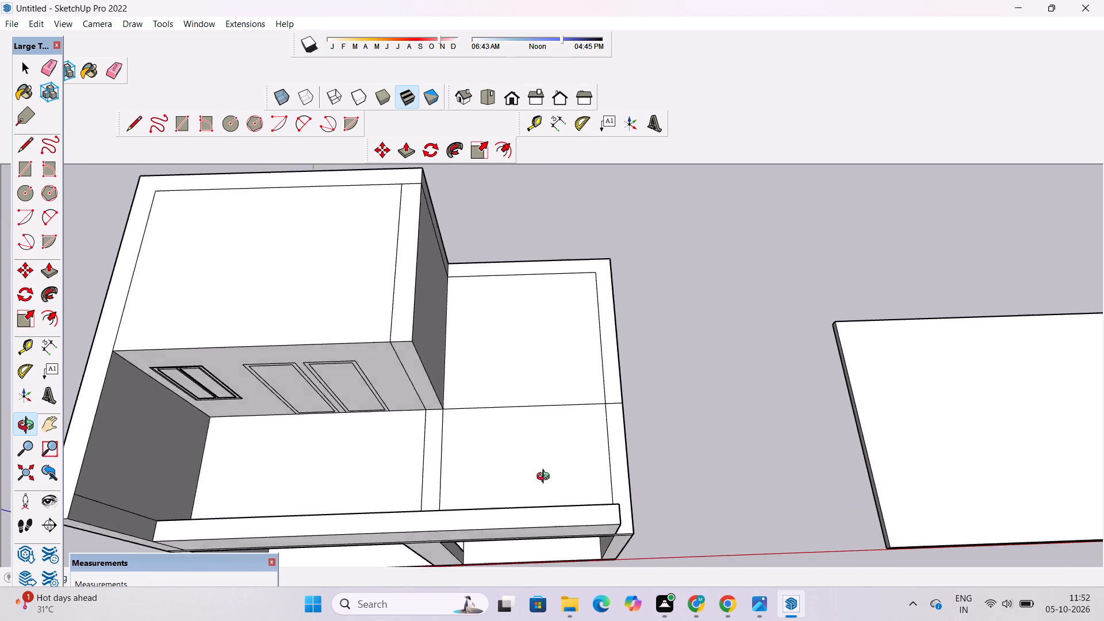
drag(546, 478, 512, 274)
scroll(512, 289, down, 6)
drag(548, 328, 559, 388)
shift+drag(559, 388, 578, 488)
scroll(551, 363, up, 4)
shift+drag(551, 360, 555, 393)
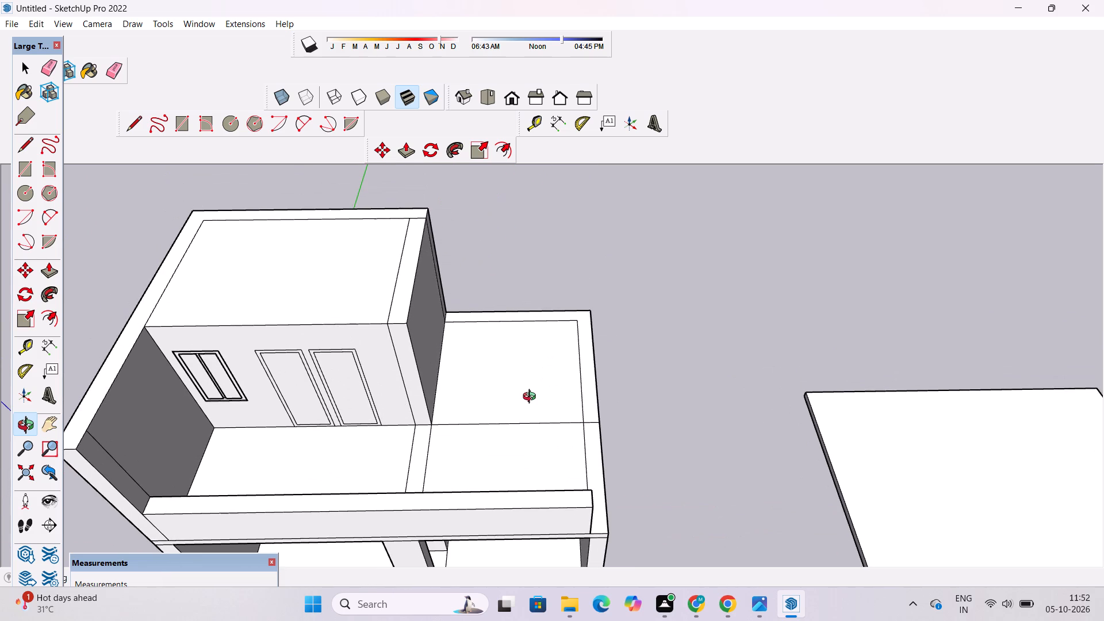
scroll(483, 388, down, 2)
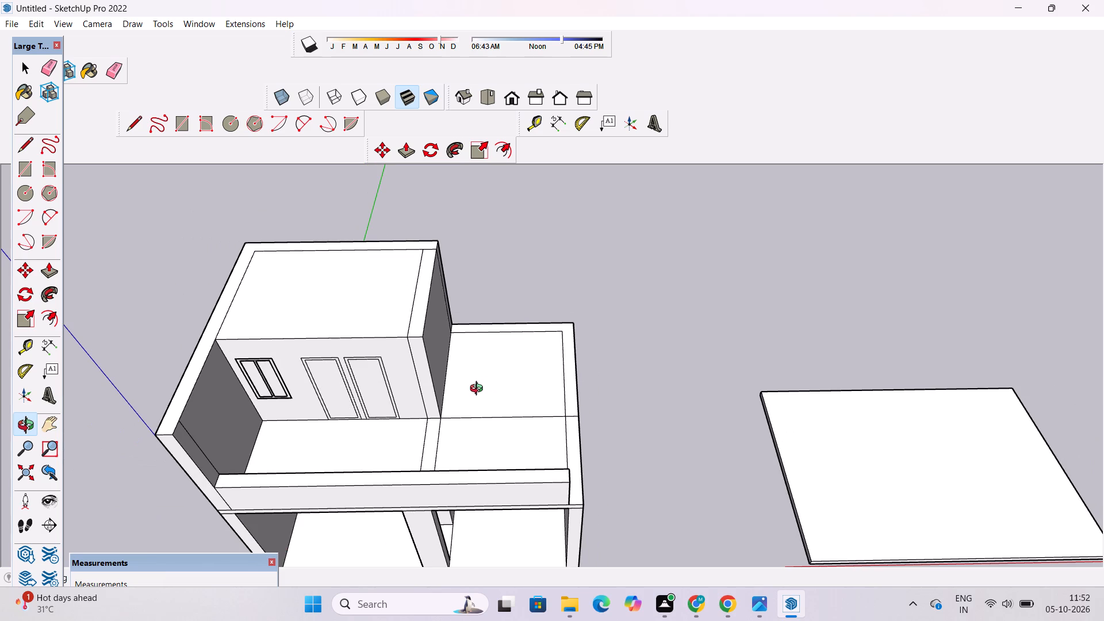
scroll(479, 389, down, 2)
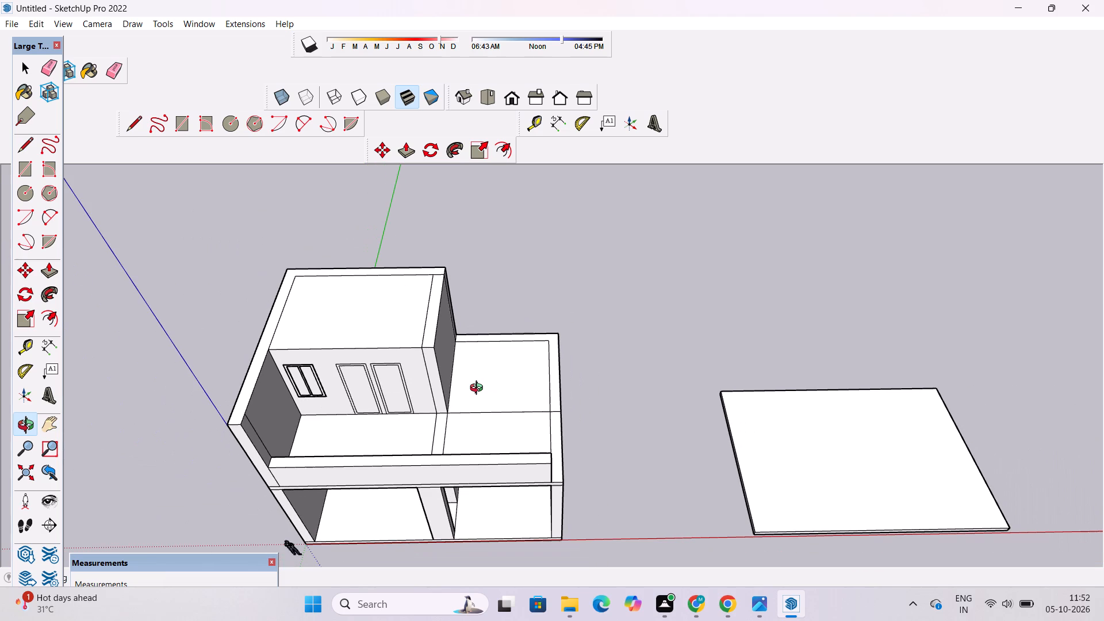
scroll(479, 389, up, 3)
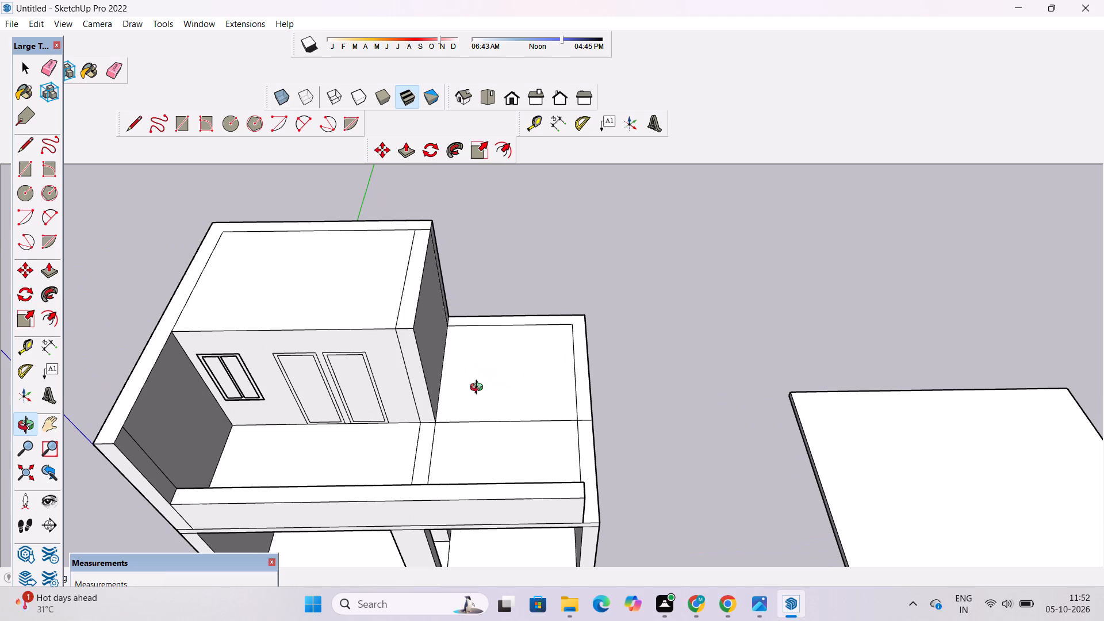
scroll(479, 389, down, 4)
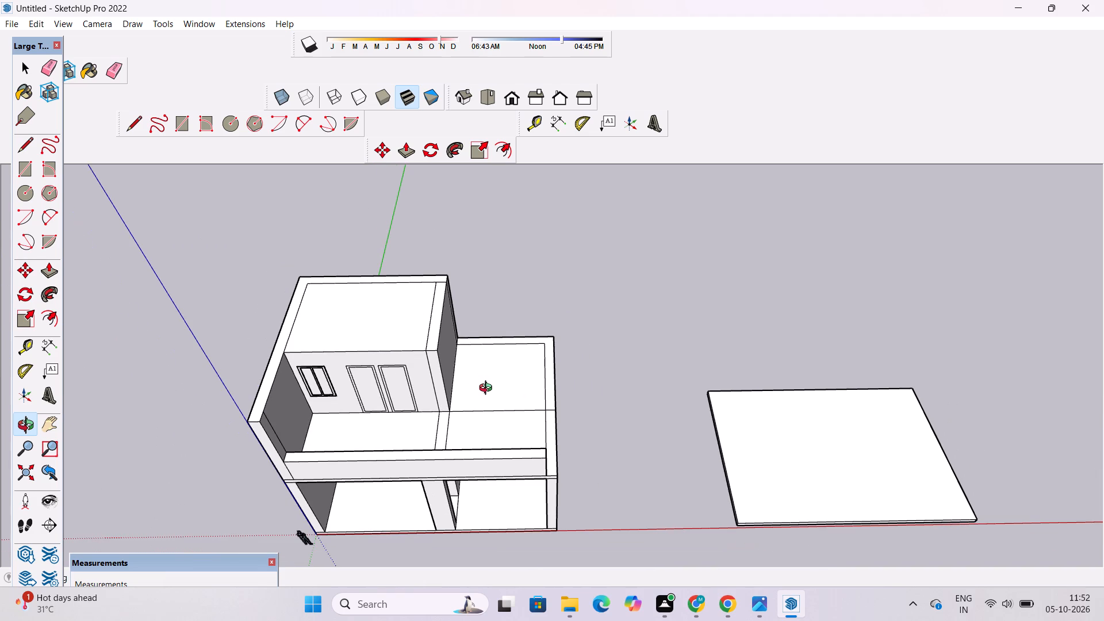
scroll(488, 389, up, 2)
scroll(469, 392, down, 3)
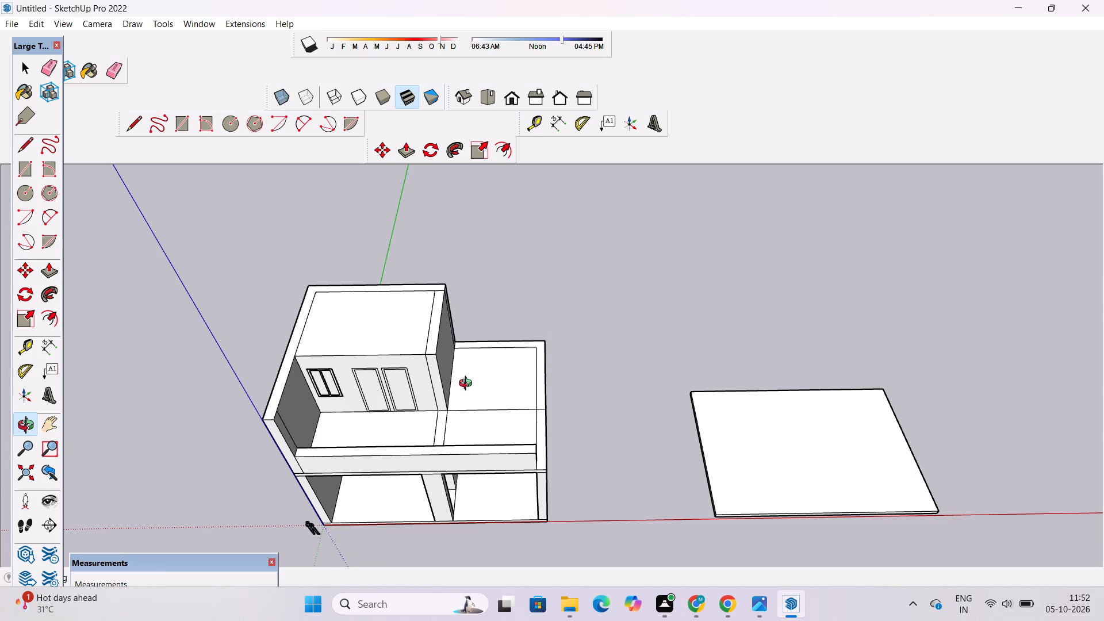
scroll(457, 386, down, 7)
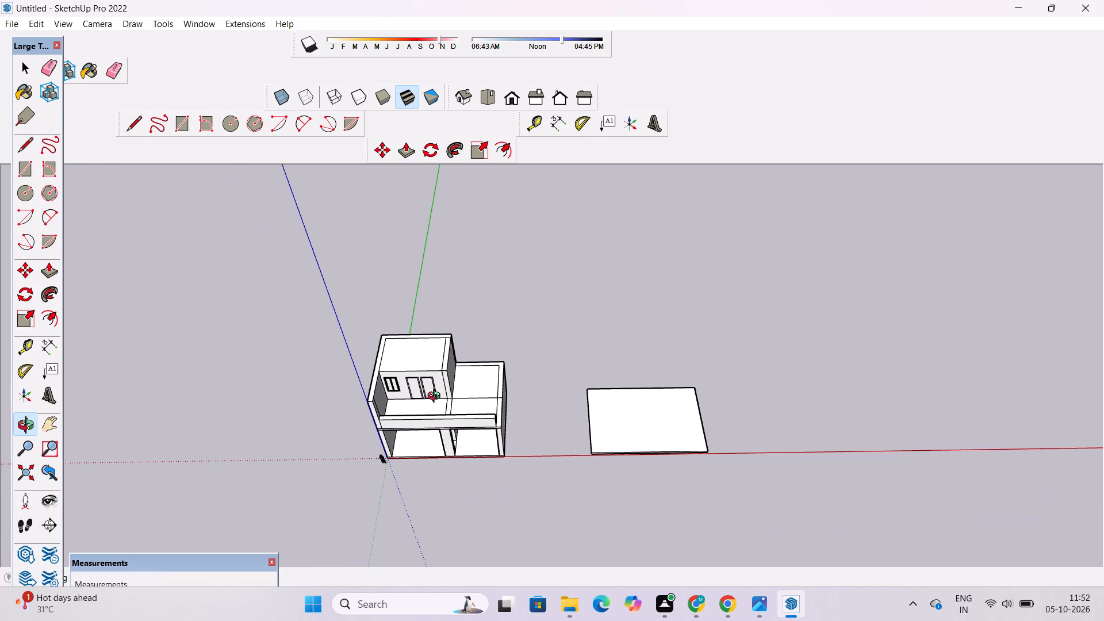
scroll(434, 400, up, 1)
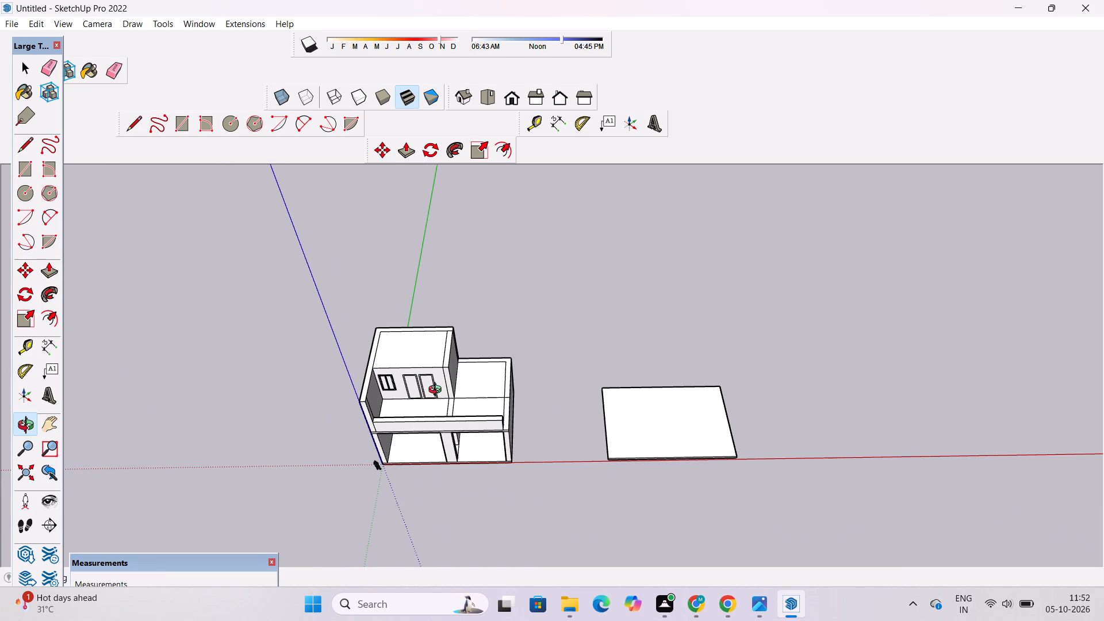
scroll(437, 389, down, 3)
Examine the two-level building's blank side wall and its open front from the corner and at lower angles.
drag(401, 416, 598, 369)
scroll(499, 412, up, 4)
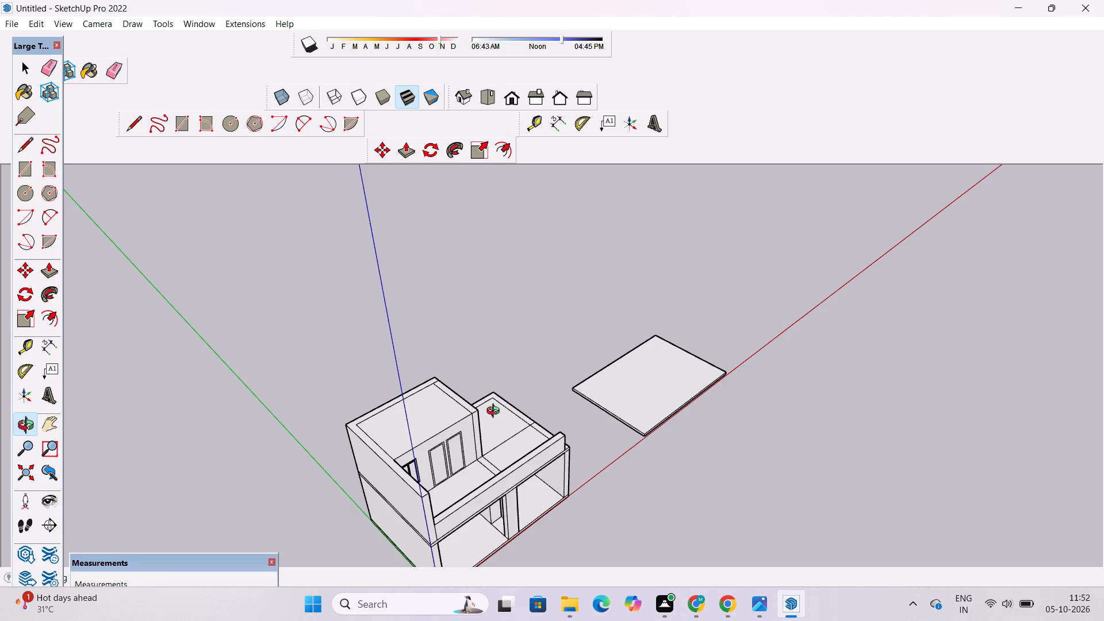
drag(496, 413, 666, 365)
scroll(531, 415, down, 4)
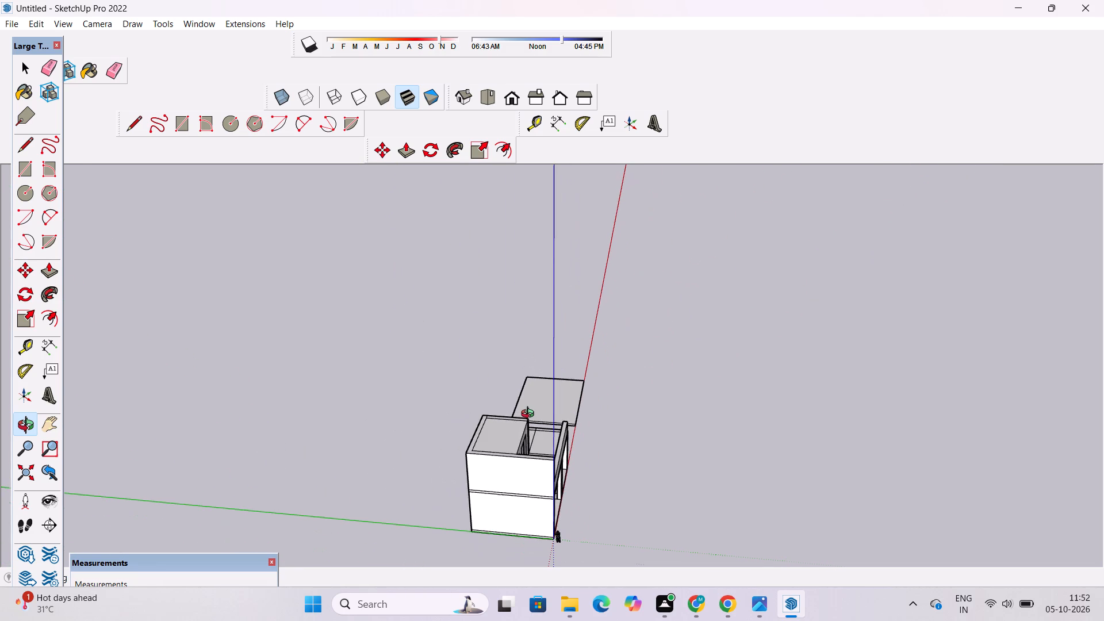
drag(389, 471, 418, 396)
scroll(418, 396, down, 4)
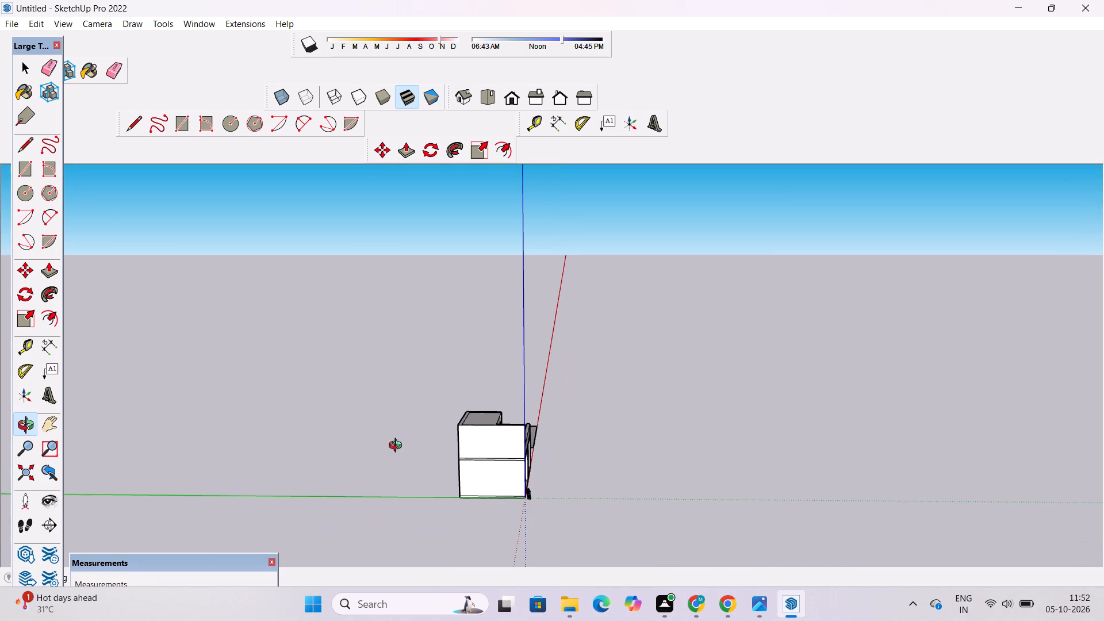
drag(371, 475, 324, 455)
scroll(321, 440, down, 5)
drag(601, 359, 587, 379)
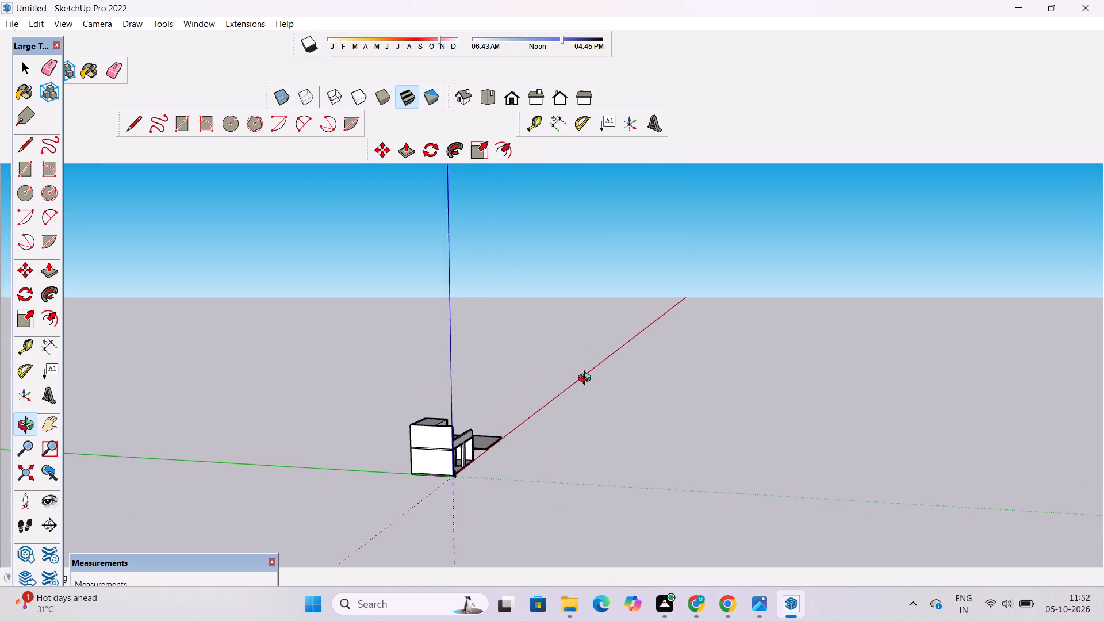
drag(587, 379, 537, 408)
scroll(590, 376, up, 4)
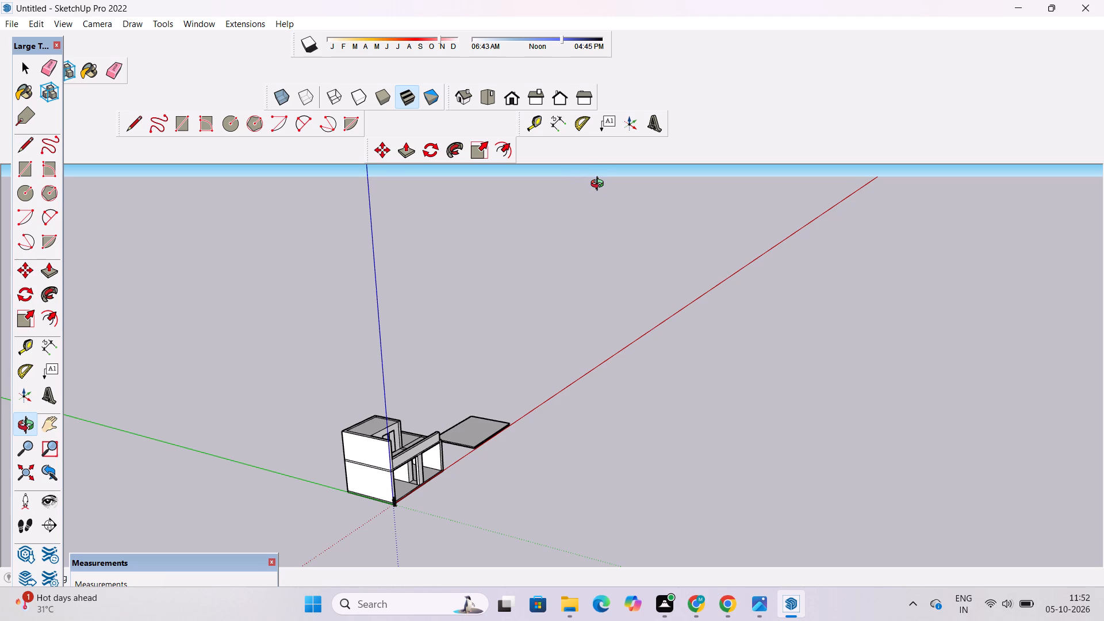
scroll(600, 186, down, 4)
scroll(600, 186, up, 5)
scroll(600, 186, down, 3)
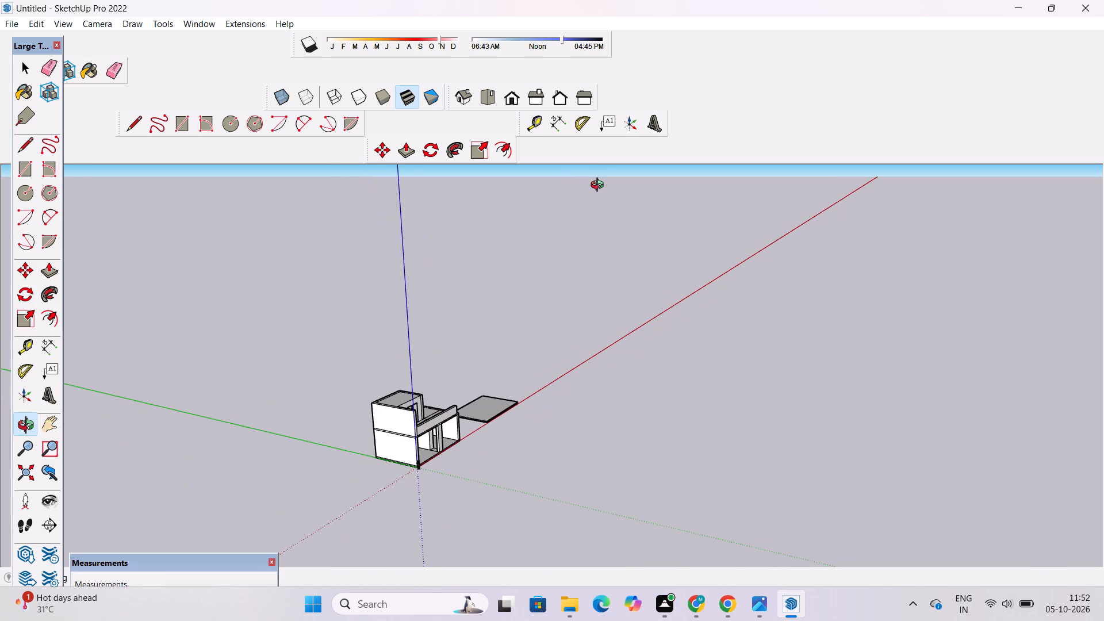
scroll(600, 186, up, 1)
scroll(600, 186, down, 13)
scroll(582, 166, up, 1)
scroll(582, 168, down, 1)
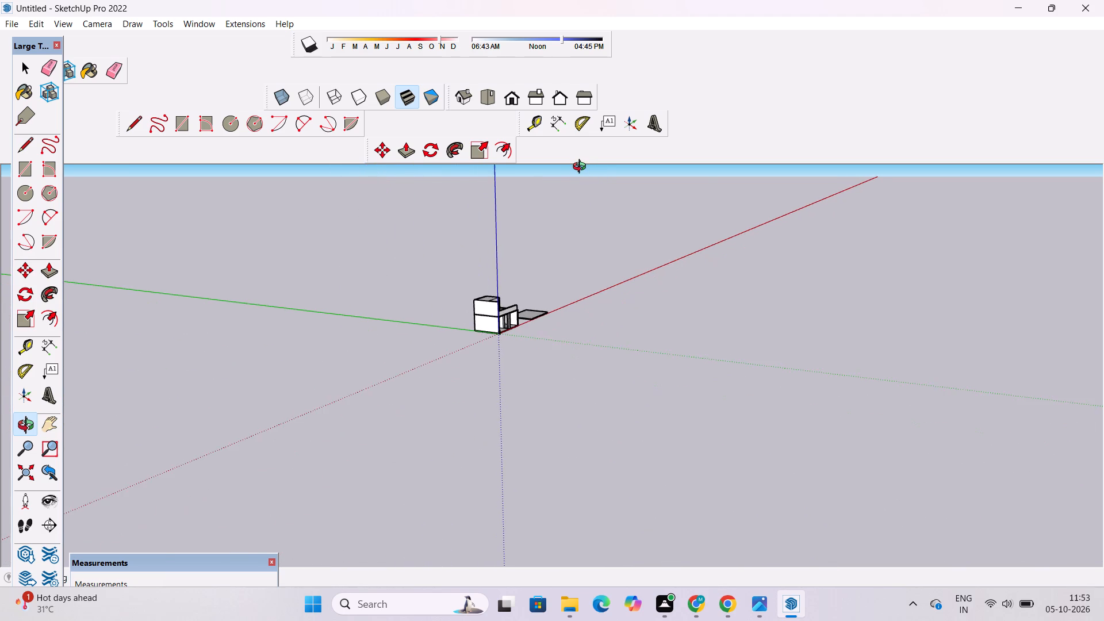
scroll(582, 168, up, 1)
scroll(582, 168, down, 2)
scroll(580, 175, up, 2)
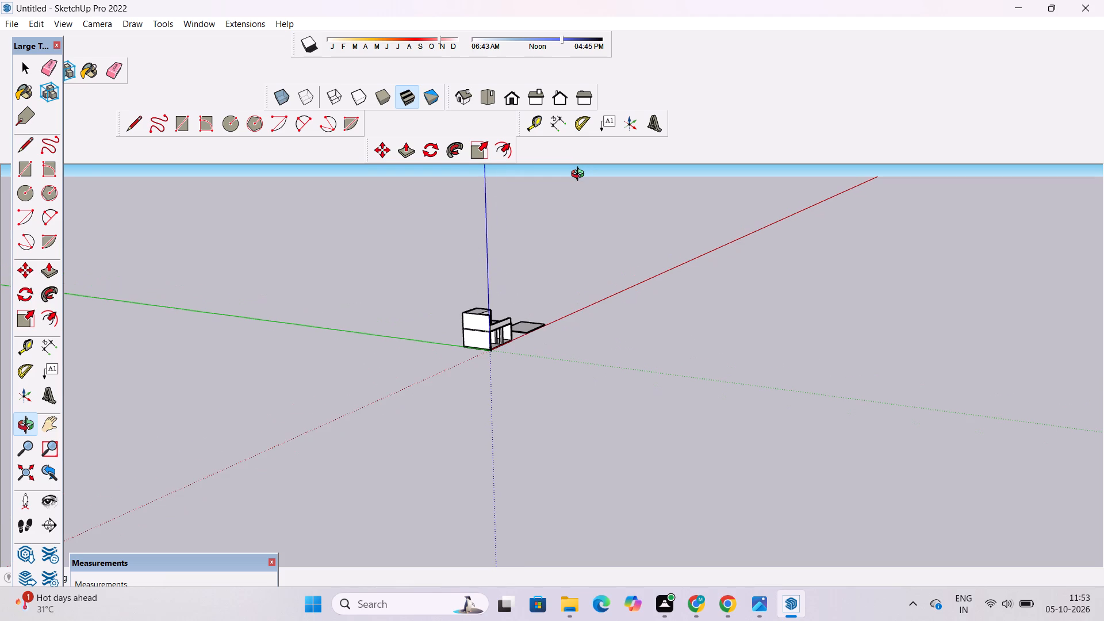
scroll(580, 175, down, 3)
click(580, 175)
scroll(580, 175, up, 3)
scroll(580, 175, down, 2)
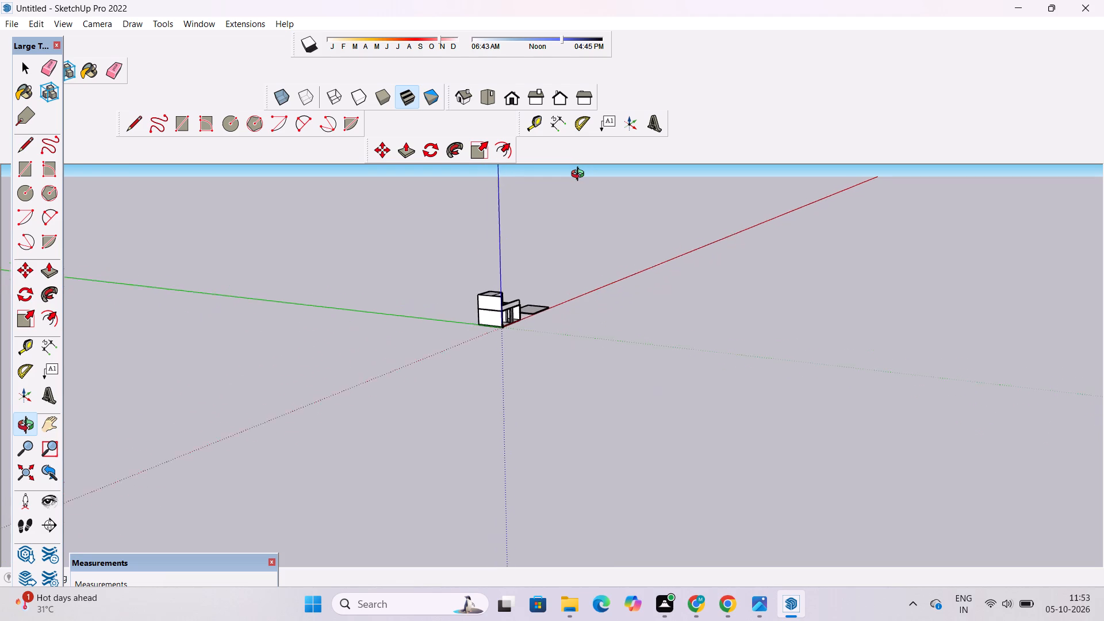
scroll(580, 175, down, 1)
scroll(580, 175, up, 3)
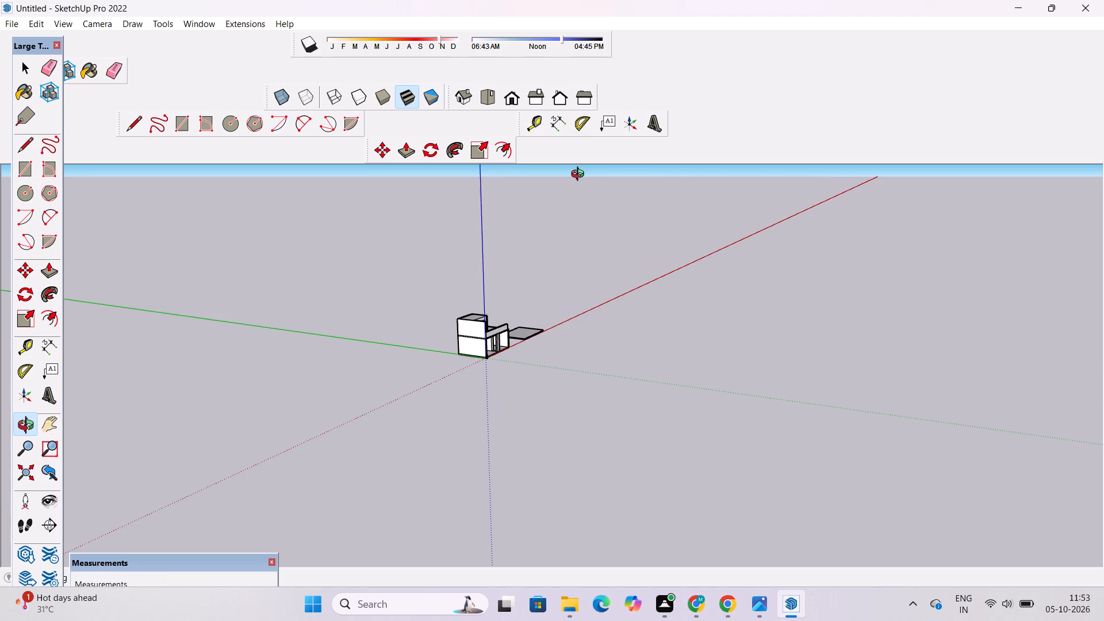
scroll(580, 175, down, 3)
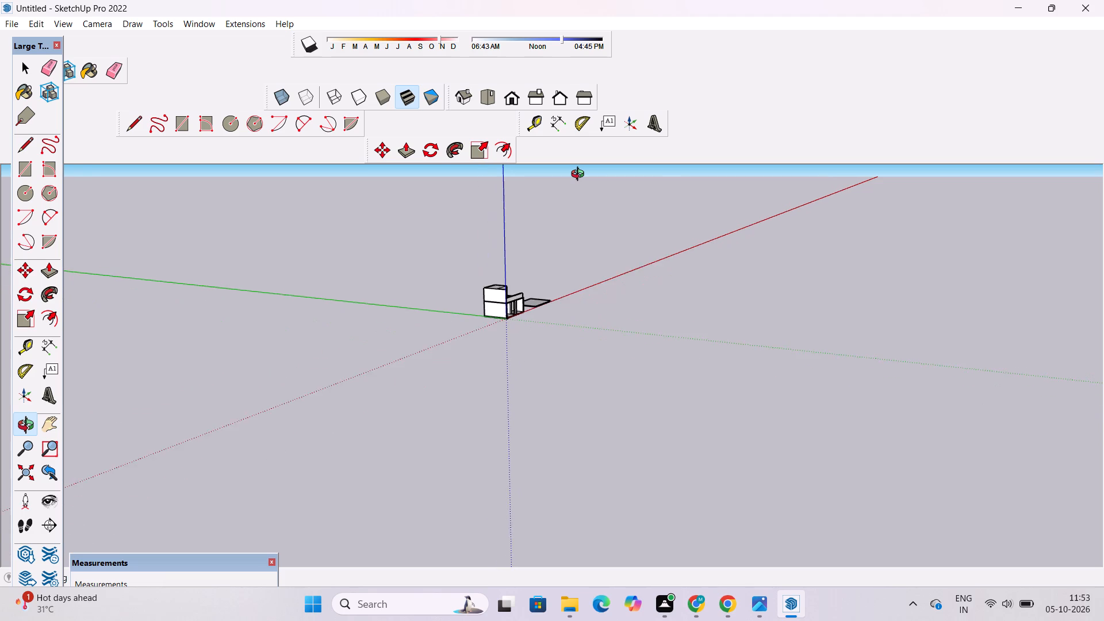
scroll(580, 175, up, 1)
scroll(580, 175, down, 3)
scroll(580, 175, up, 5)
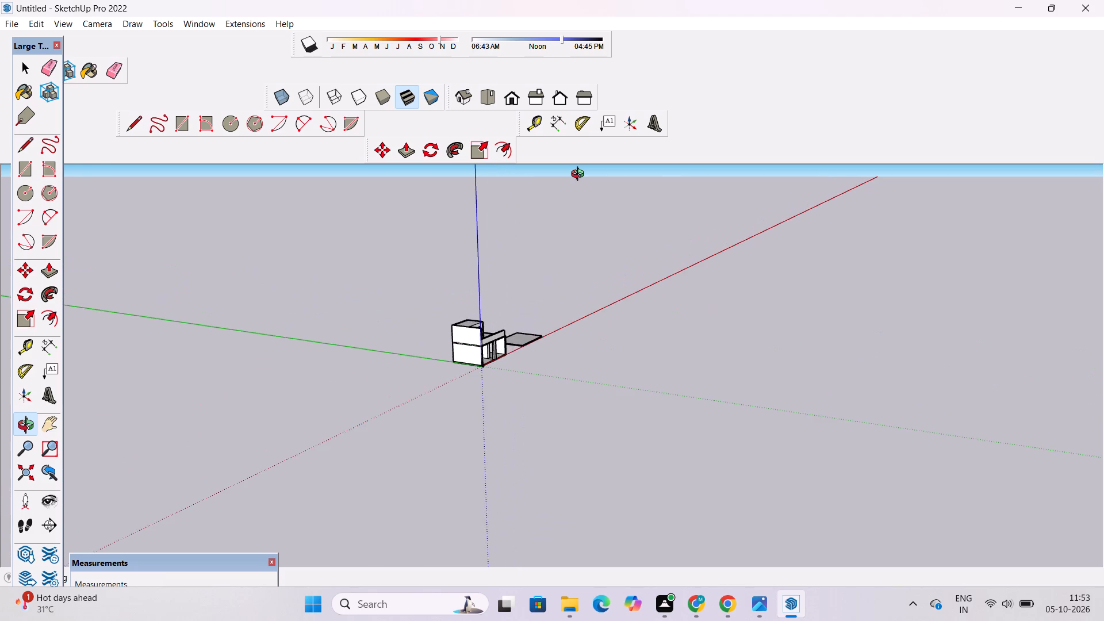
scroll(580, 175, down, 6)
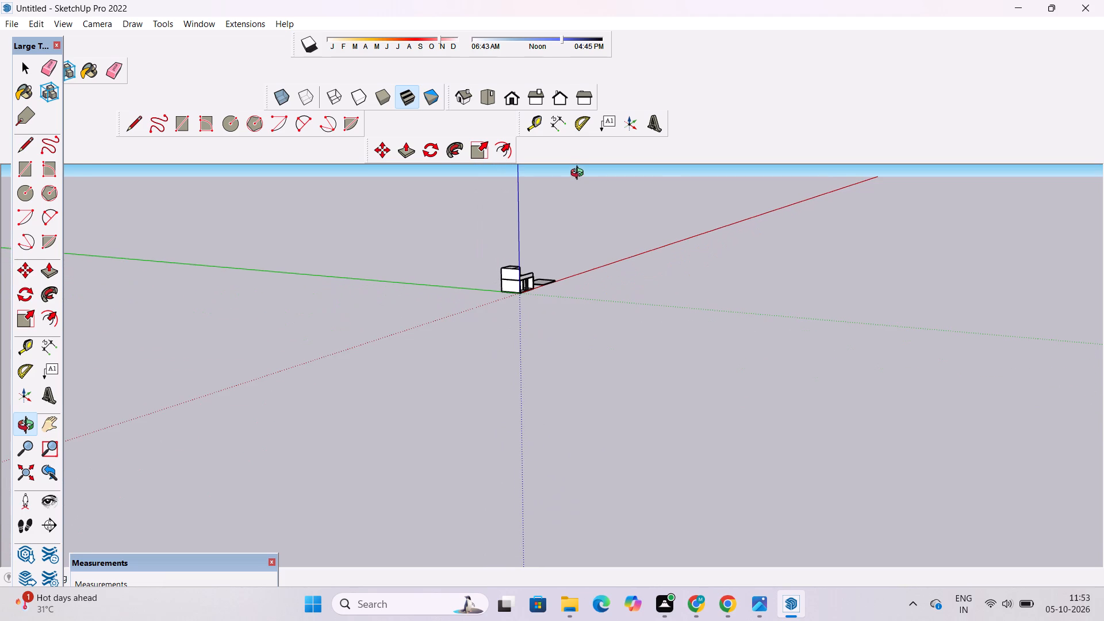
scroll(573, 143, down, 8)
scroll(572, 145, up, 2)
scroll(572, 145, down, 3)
Examine the two-level building's open front, upper terrace and rear block, with the separate slab beside it, from above.
key(o)
drag(585, 254, 545, 295)
scroll(539, 264, up, 6)
shift+drag(569, 247, 551, 290)
drag(551, 291, 504, 306)
scroll(542, 280, up, 4)
drag(550, 279, 488, 296)
scroll(486, 296, up, 8)
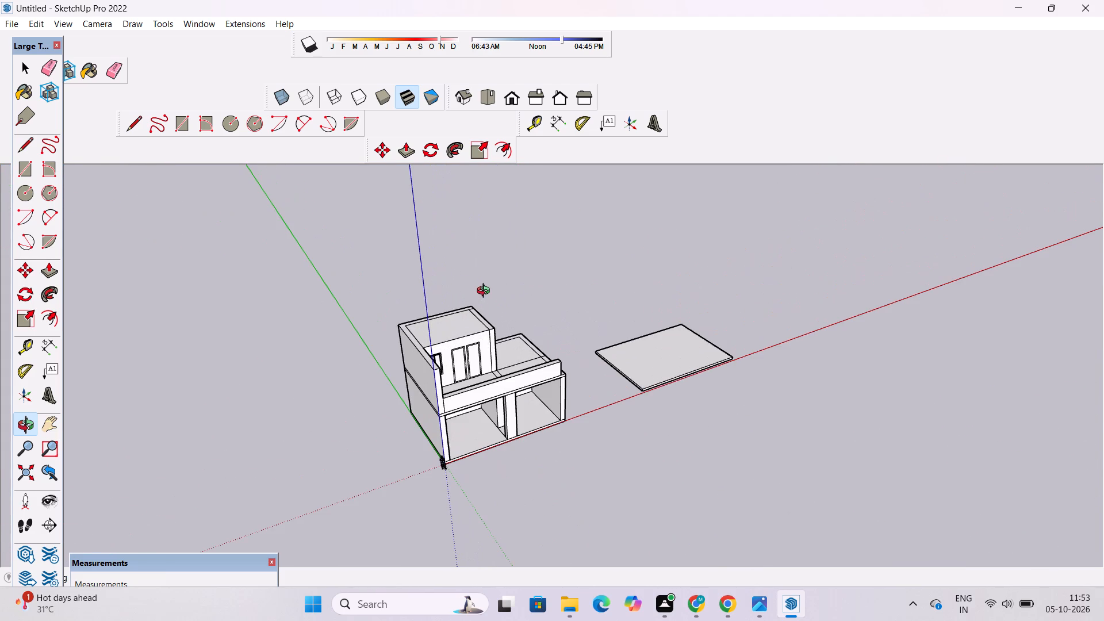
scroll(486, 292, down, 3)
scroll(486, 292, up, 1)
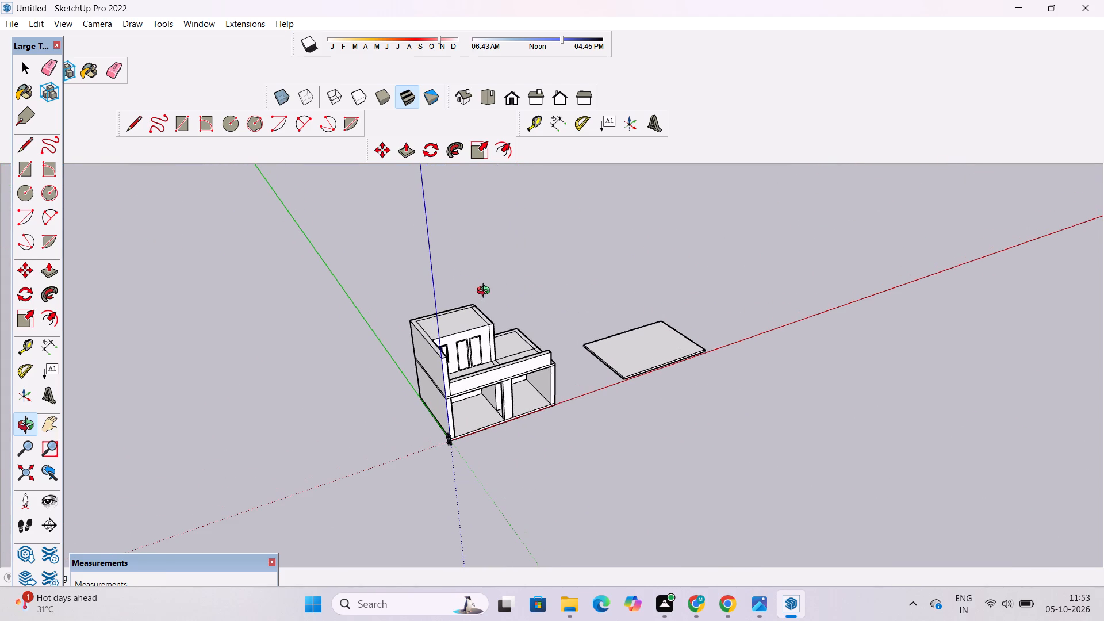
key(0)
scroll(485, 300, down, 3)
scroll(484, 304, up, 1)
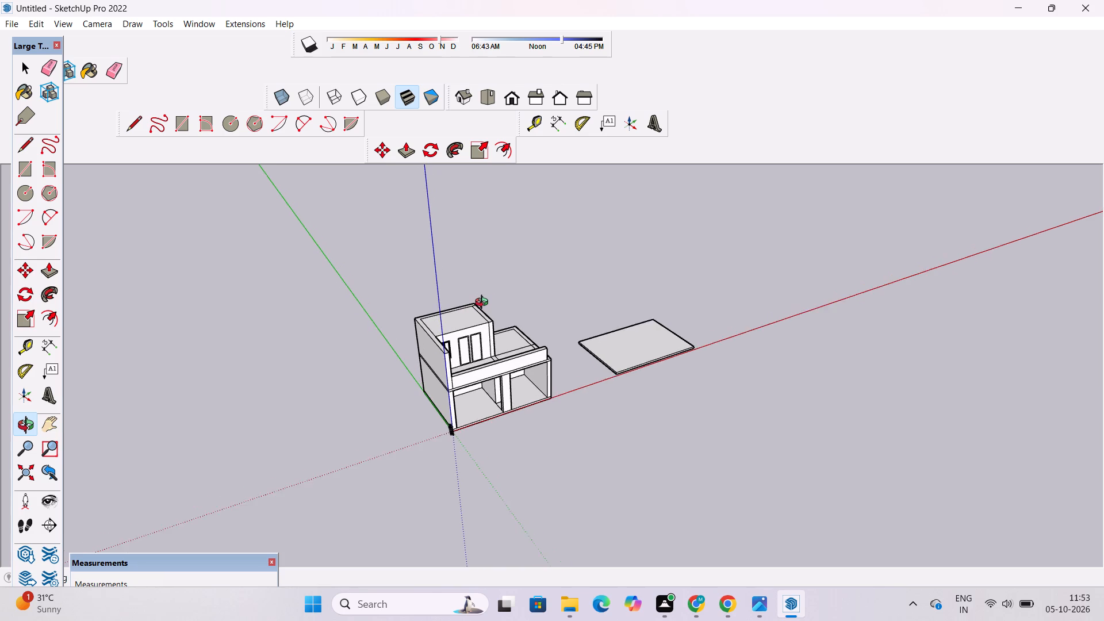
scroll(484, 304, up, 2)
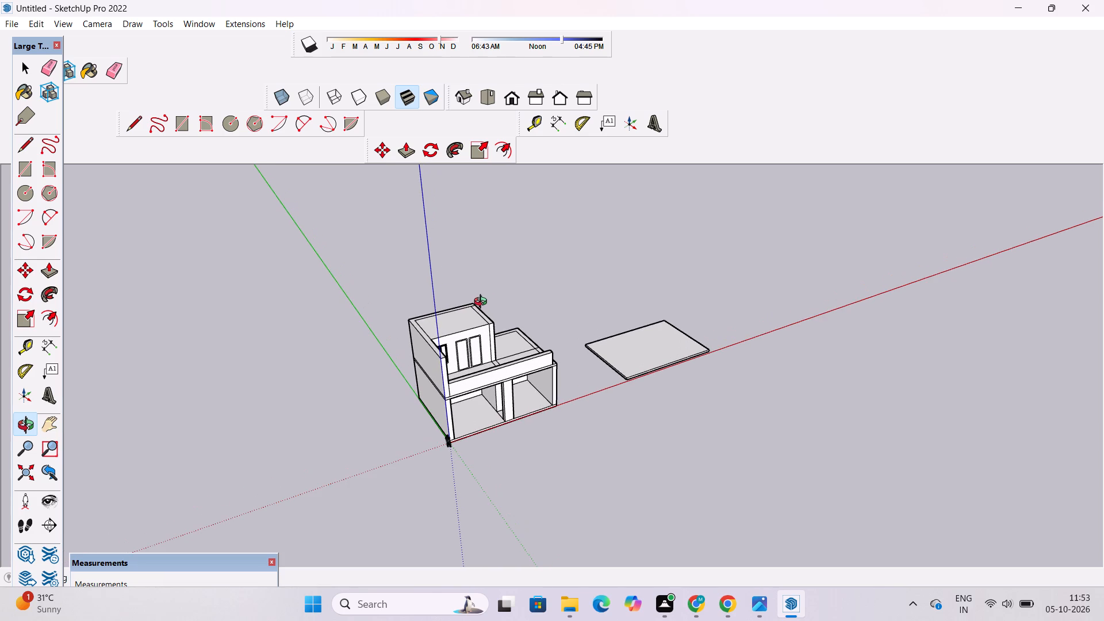
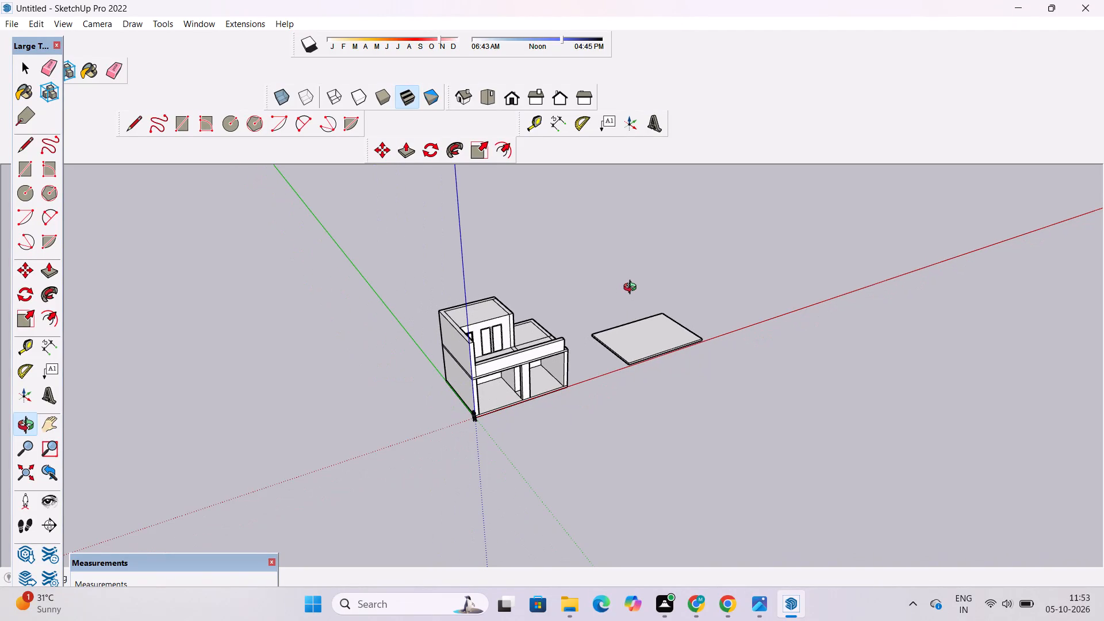
Examine the two-level building's open front, side wall and ground-floor partition from the front corner at low and raised angles.
scroll(541, 377, up, 9)
drag(469, 430, 522, 354)
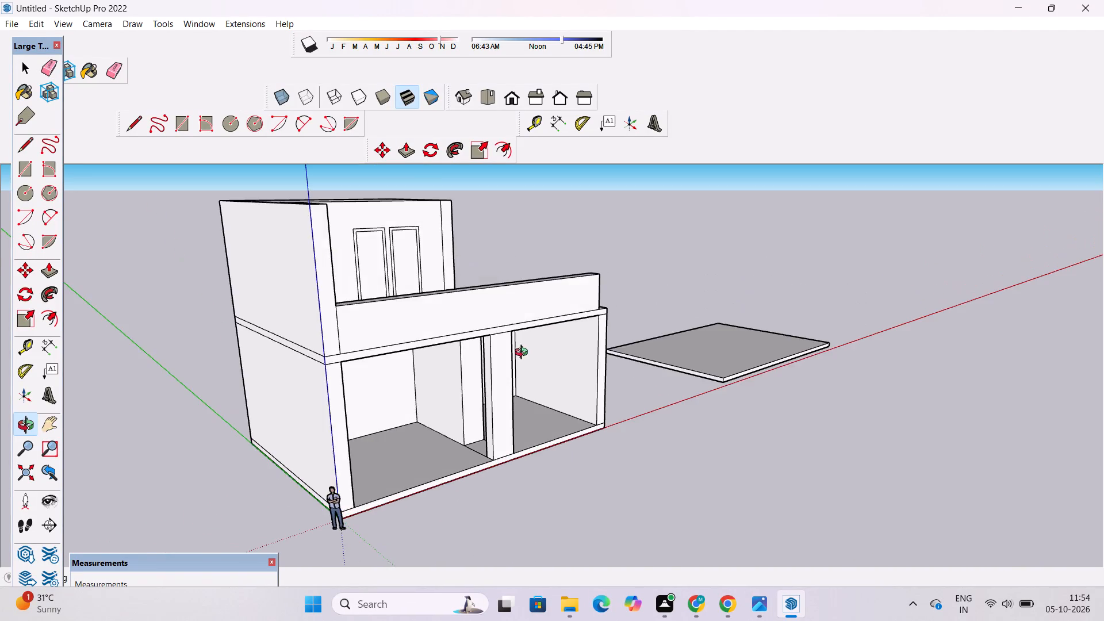
scroll(487, 409, up, 4)
shift+drag(548, 375, 514, 389)
scroll(536, 289, down, 2)
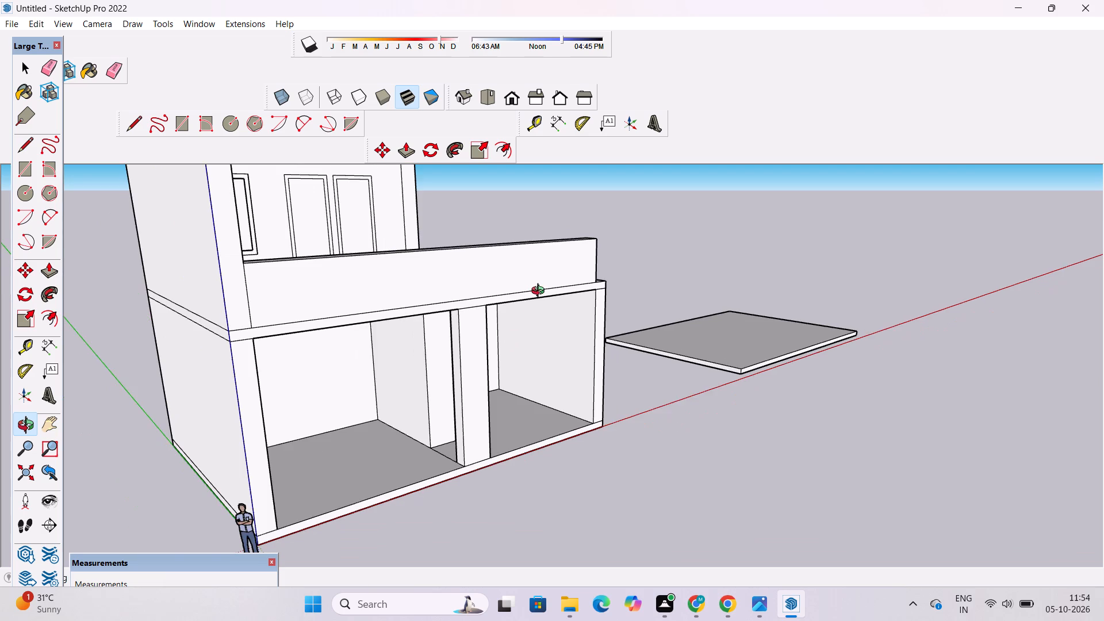
scroll(540, 292, up, 2)
scroll(542, 282, down, 5)
drag(574, 290, 559, 342)
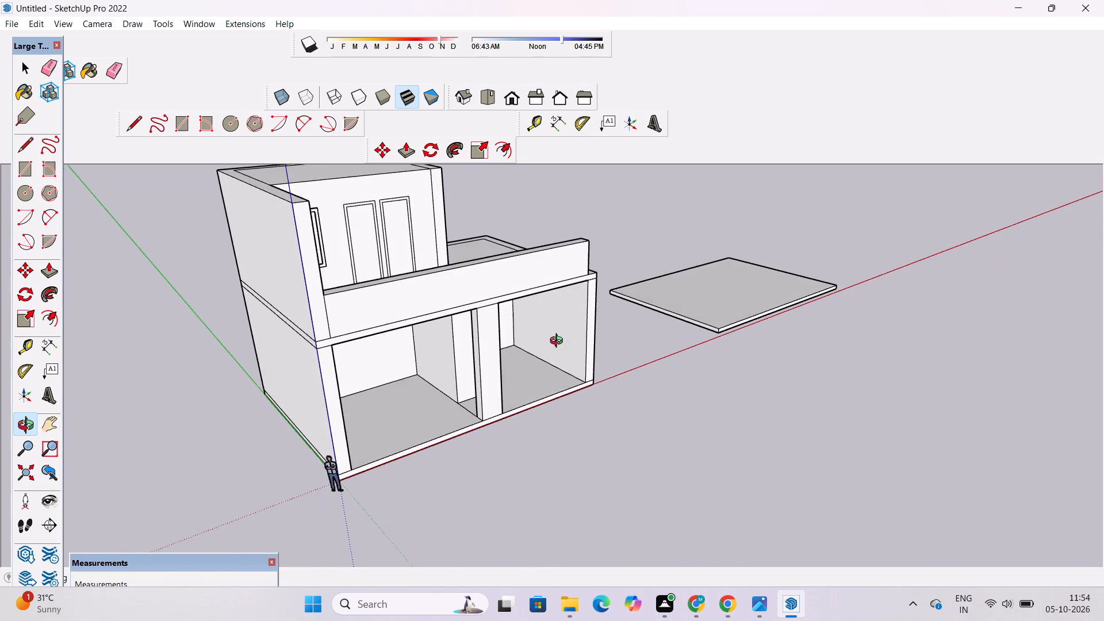
drag(559, 342, 559, 336)
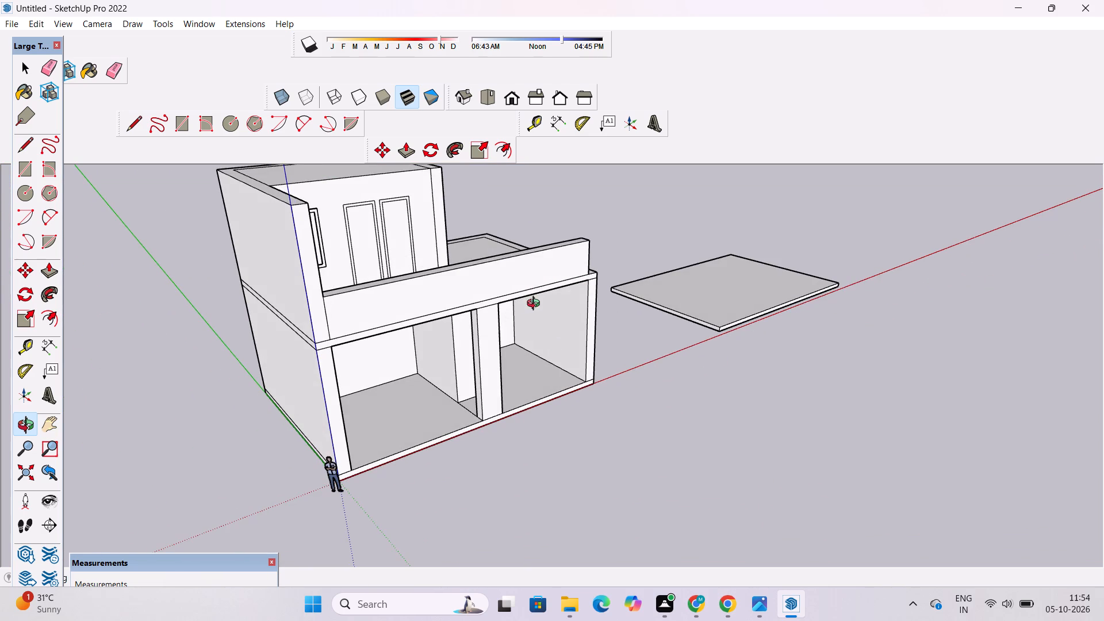
scroll(494, 362, up, 9)
drag(560, 352, 525, 380)
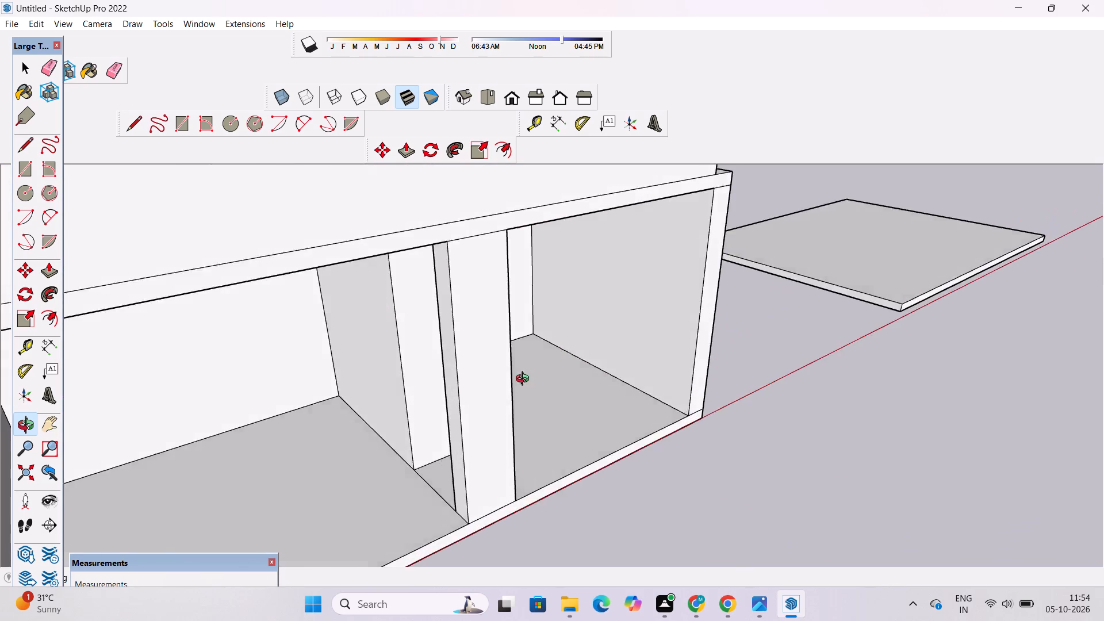
drag(525, 380, 439, 395)
shift+drag(425, 401, 430, 420)
drag(430, 421, 438, 361)
scroll(439, 354, down, 7)
drag(438, 363, 678, 328)
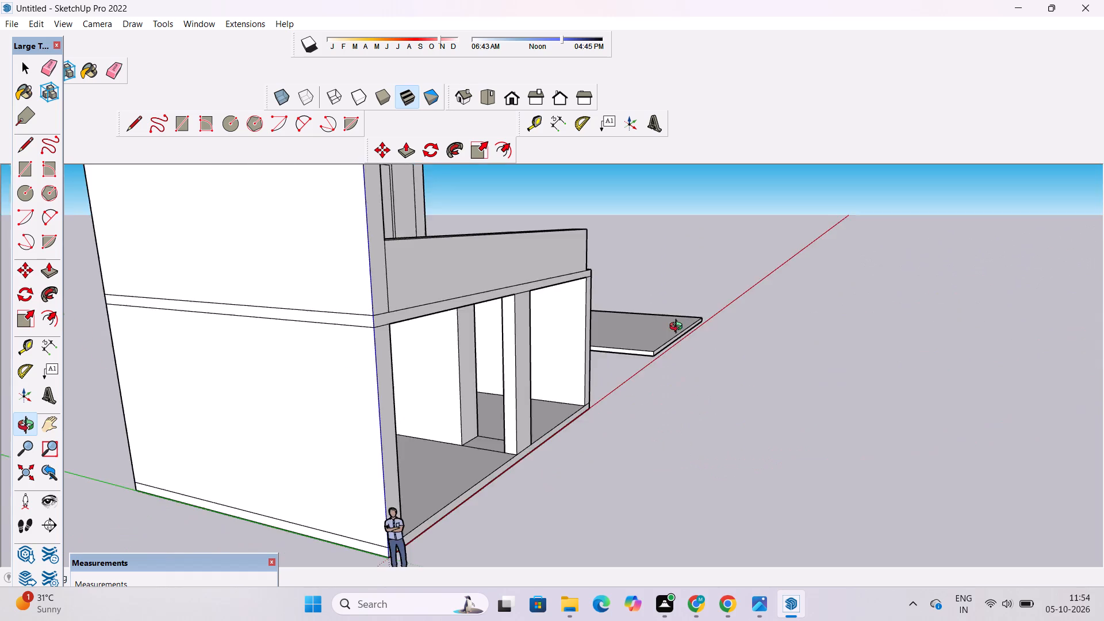
drag(678, 328, 501, 393)
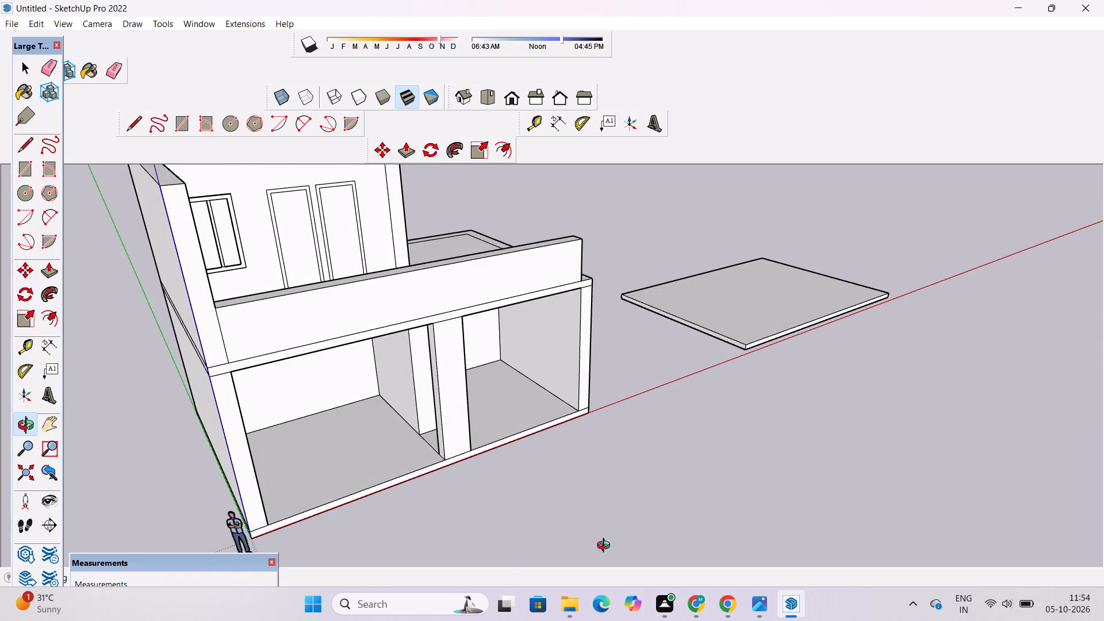
scroll(597, 549, down, 2)
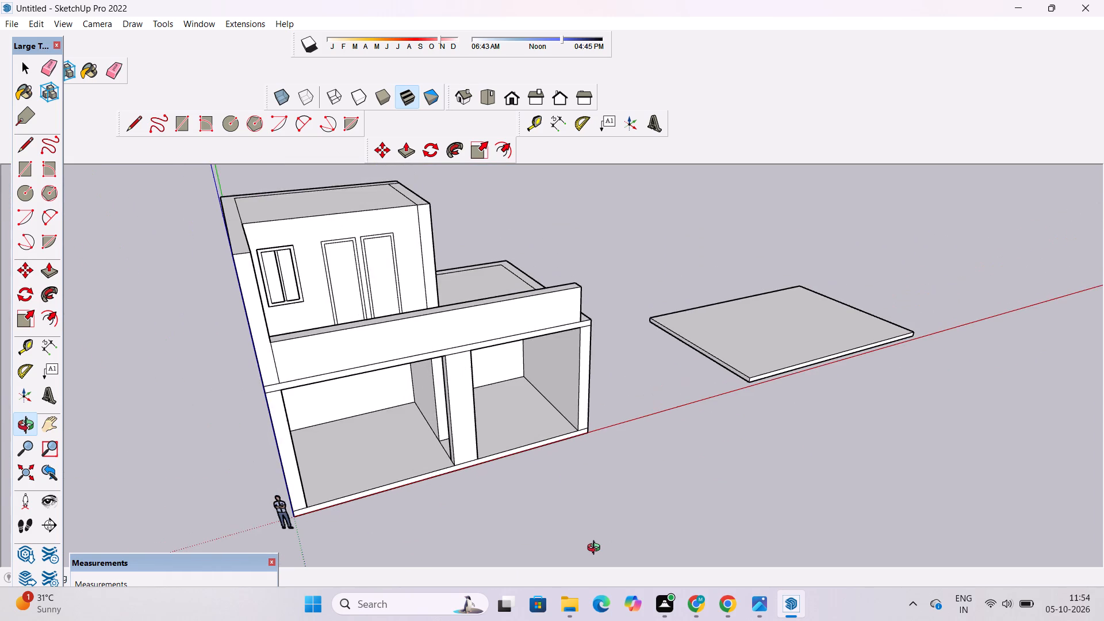
Examine the two open ground-floor bays, their dividing wall and the front floor edge at close range.
scroll(596, 549, up, 3)
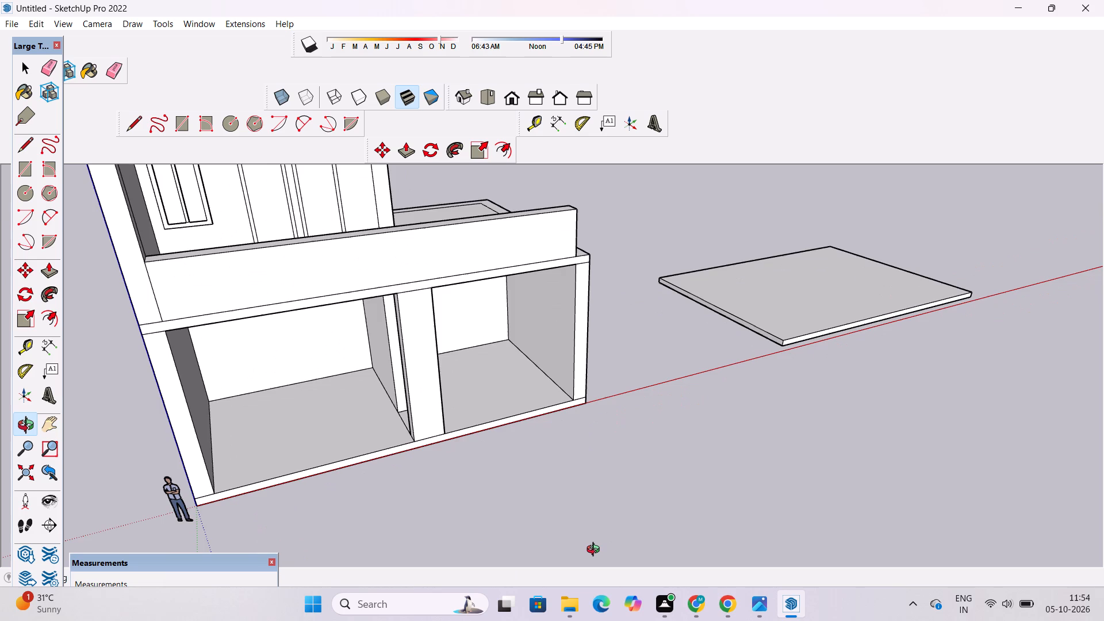
scroll(596, 551, up, 2)
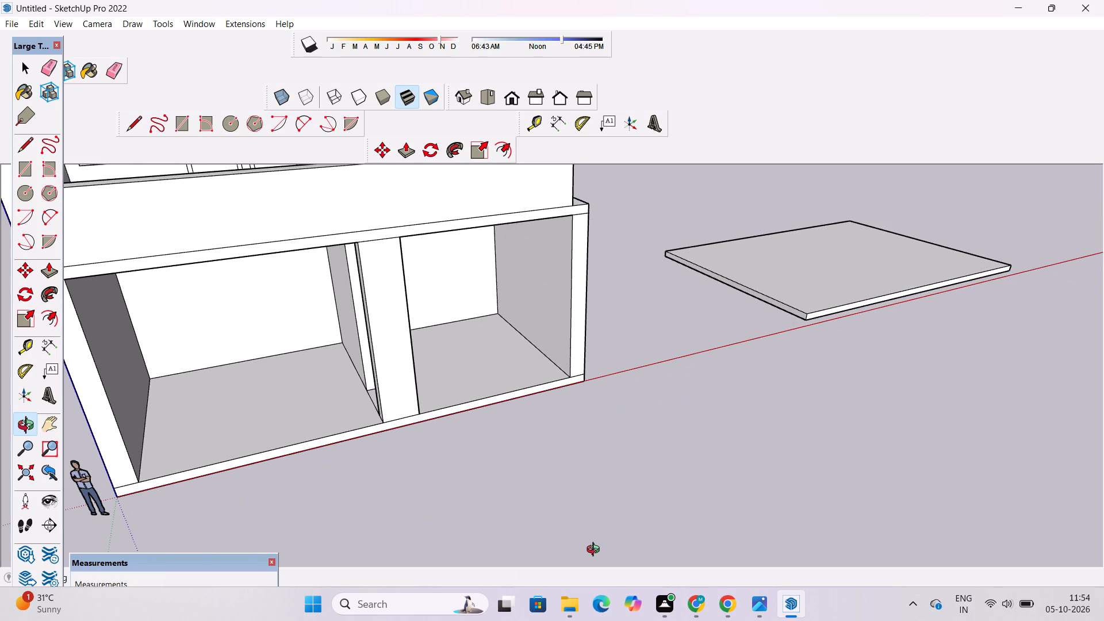
scroll(596, 551, up, 4)
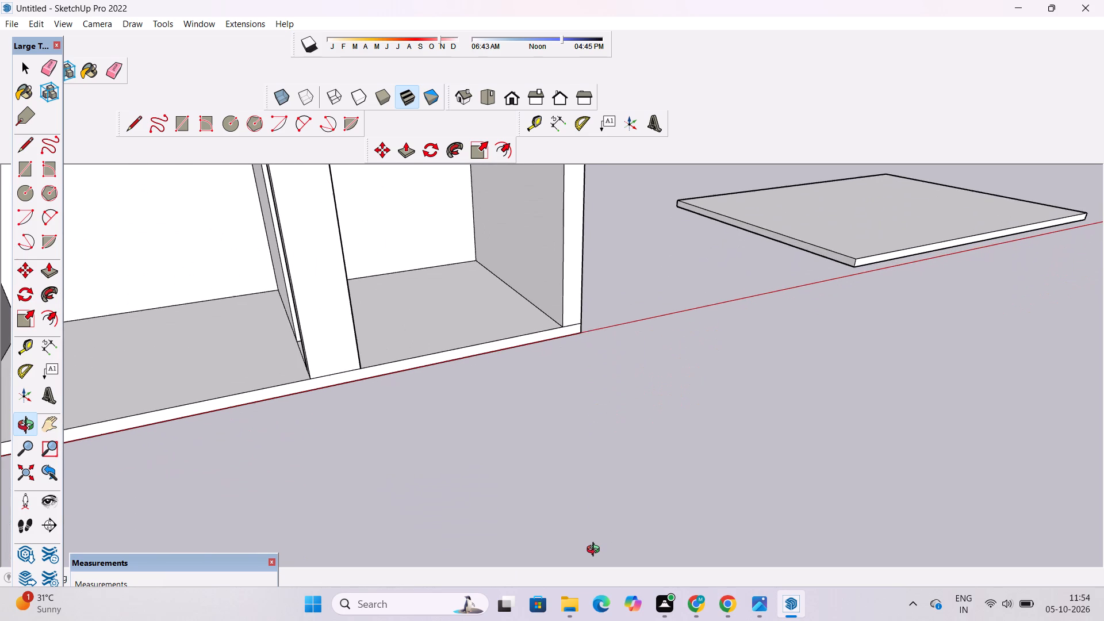
scroll(596, 551, up, 3)
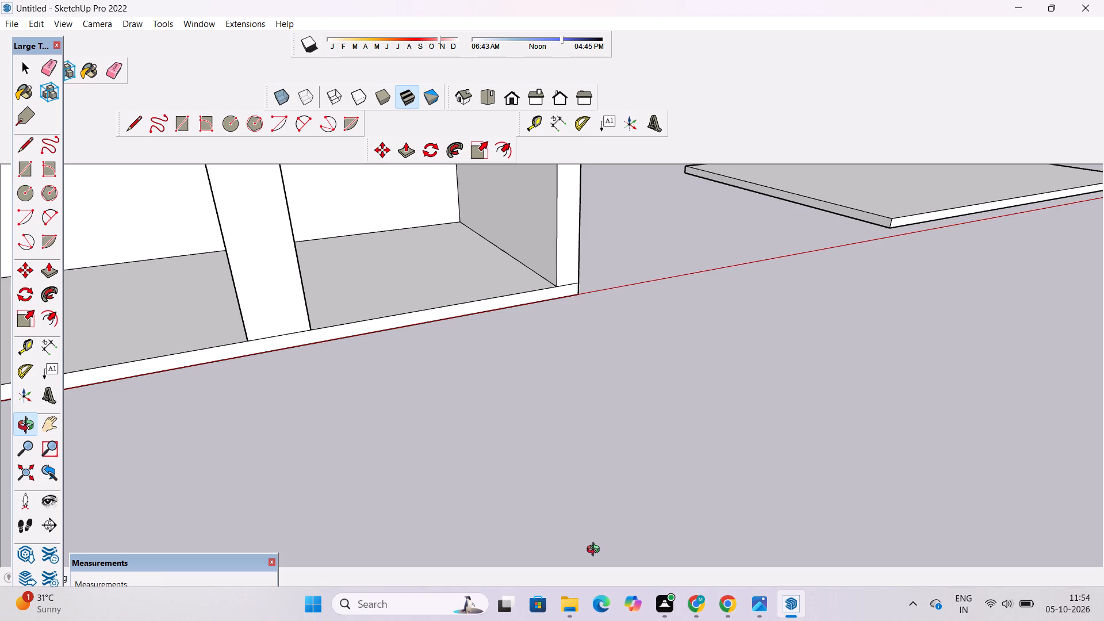
scroll(545, 503, down, 7)
drag(641, 403, 577, 440)
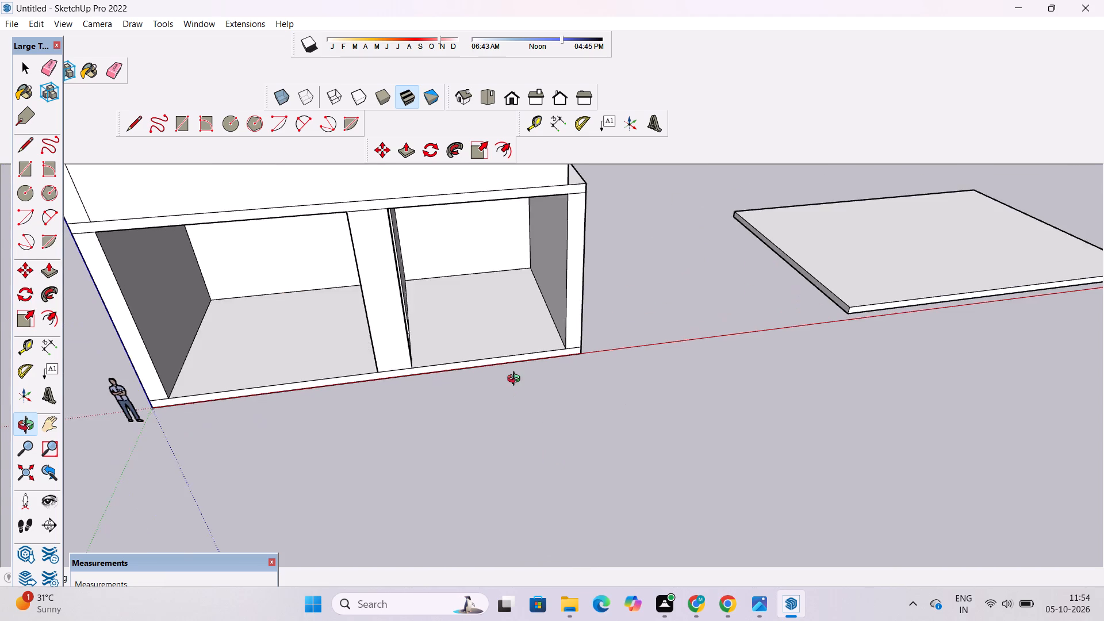
scroll(513, 376, up, 2)
shift+drag(524, 361, 549, 400)
scroll(549, 400, up, 1)
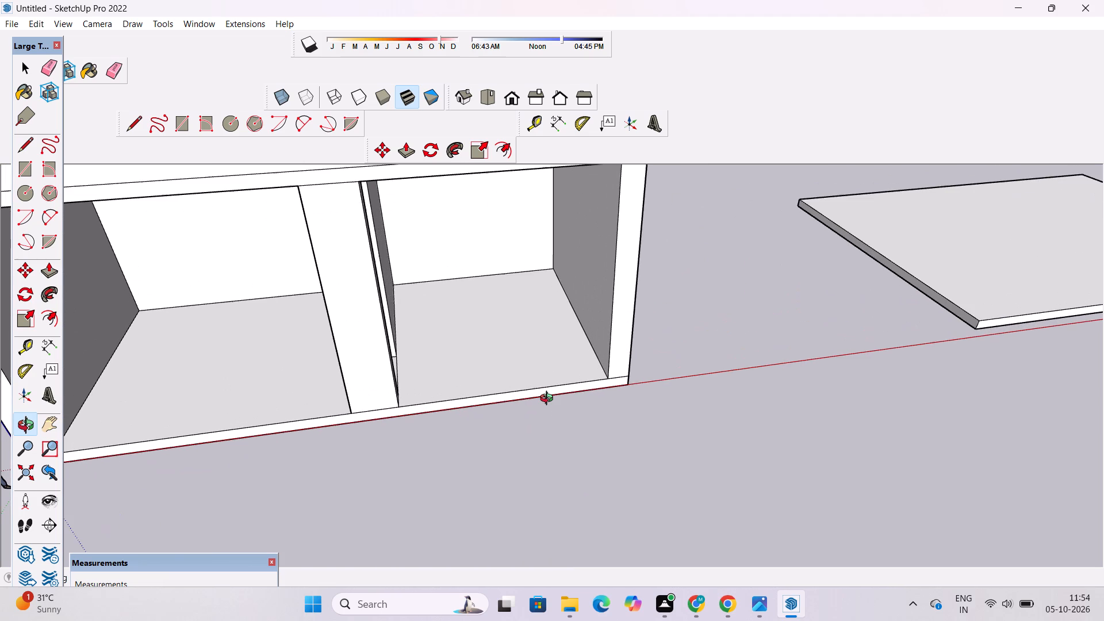
shift+drag(553, 397, 561, 381)
scroll(561, 381, down, 3)
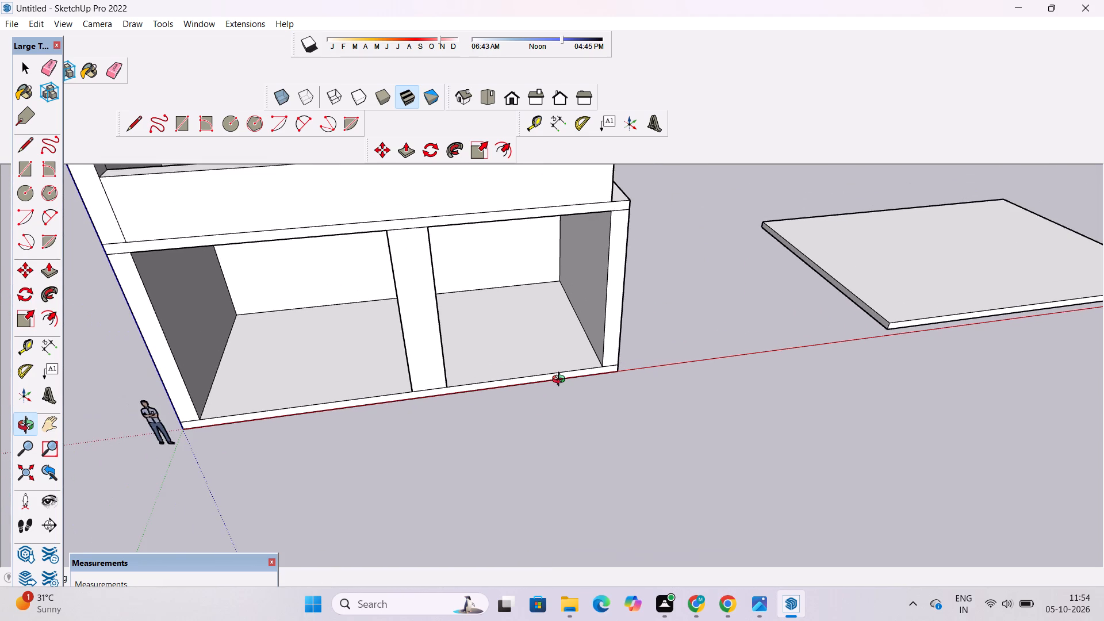
scroll(561, 381, up, 2)
scroll(561, 381, down, 3)
scroll(561, 381, up, 3)
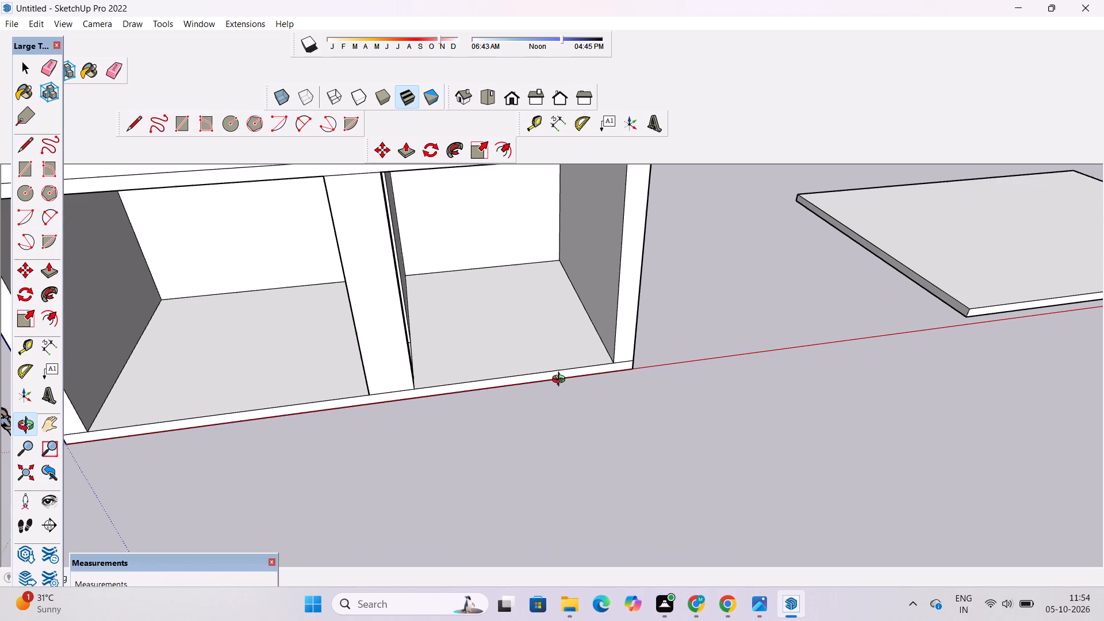
scroll(561, 381, down, 3)
scroll(561, 381, up, 3)
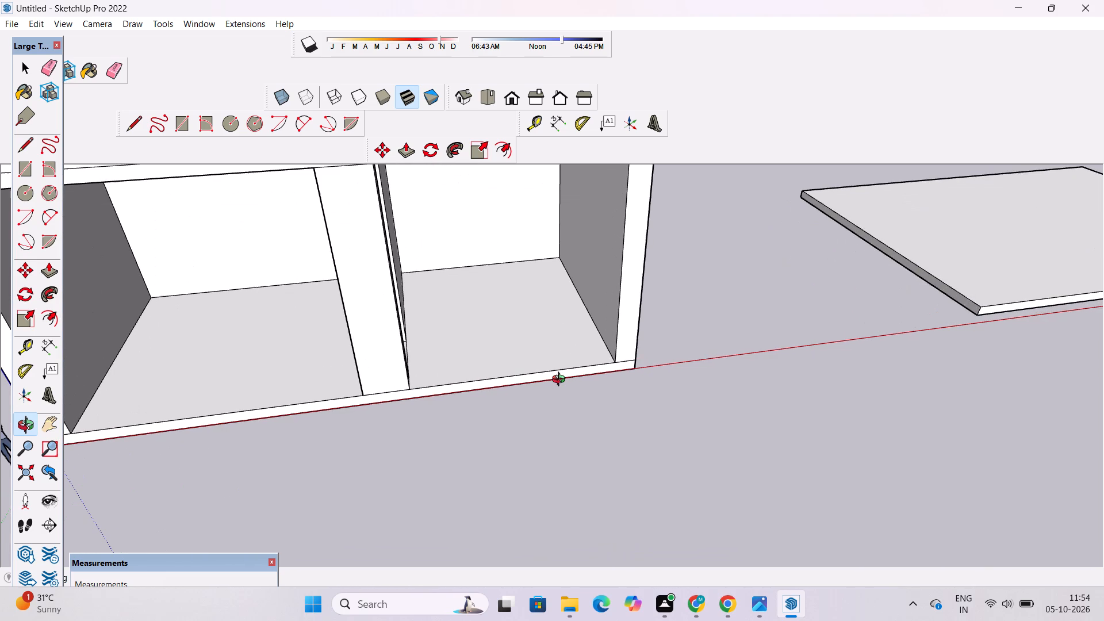
scroll(561, 381, down, 3)
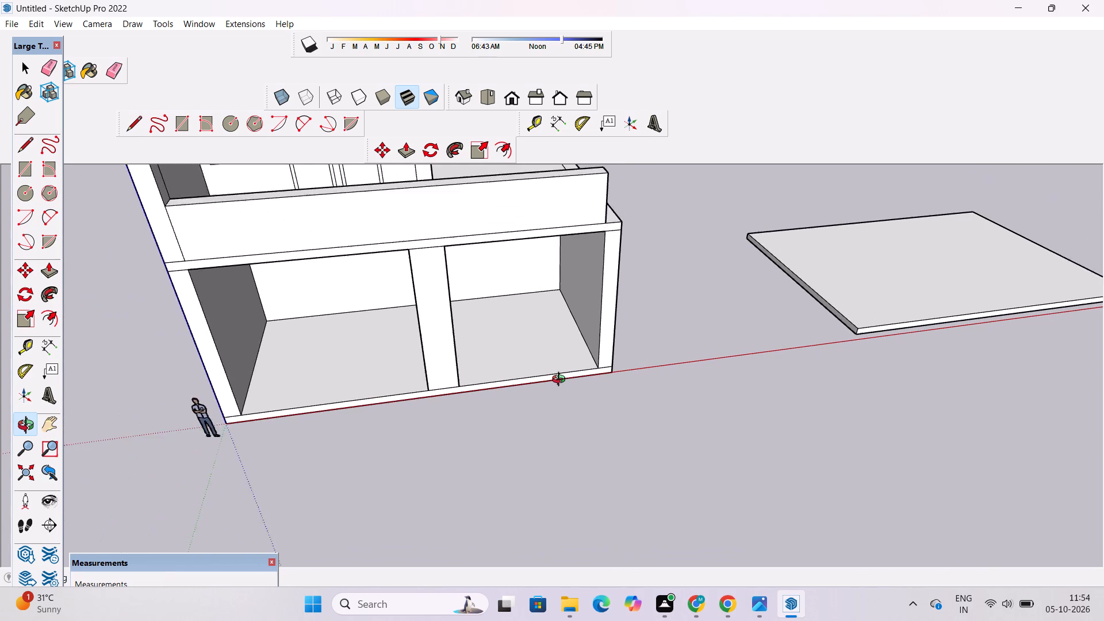
scroll(561, 381, down, 2)
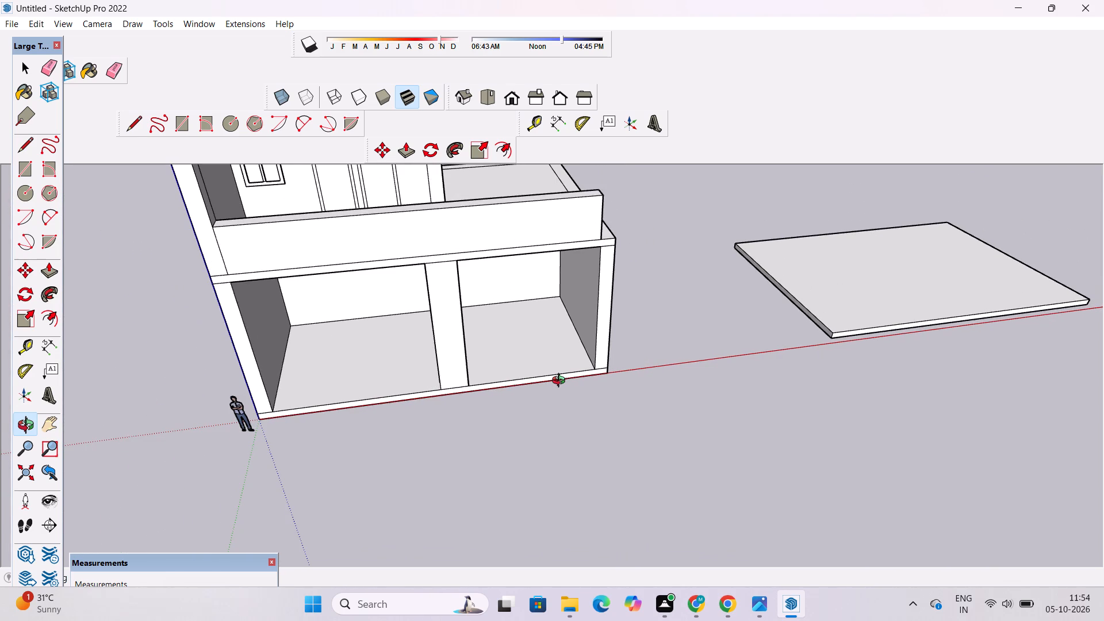
scroll(561, 382, down, 4)
Examine the building's front from above, covering the ground-floor bays, parapet, upper terrace, and the rear block's window and doors.
drag(627, 385, 569, 428)
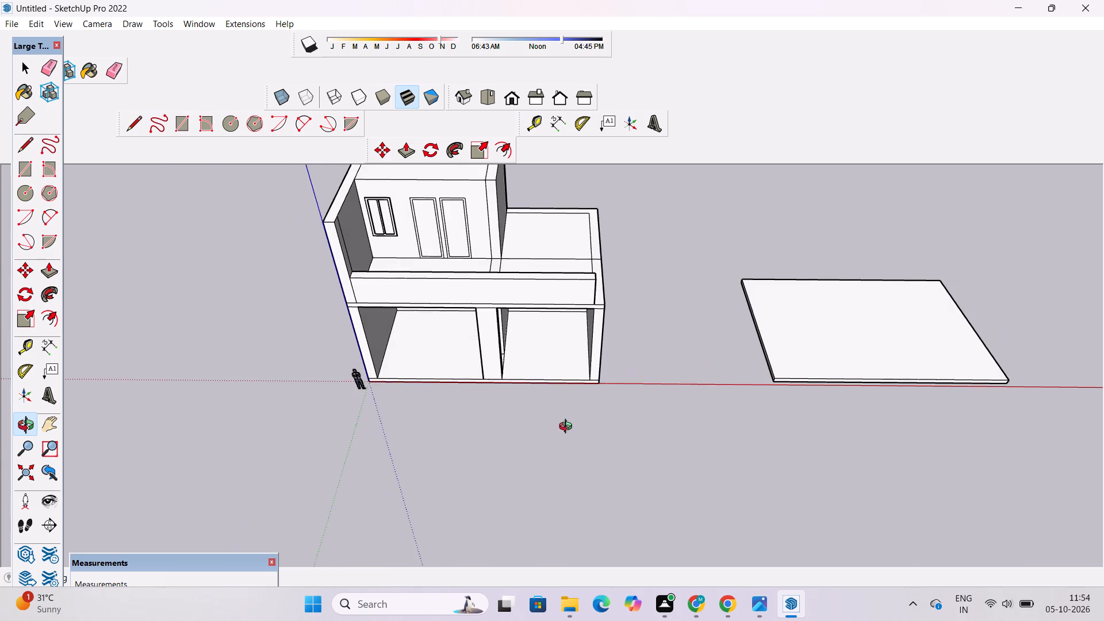
scroll(526, 416, up, 4)
shift+drag(484, 355, 526, 397)
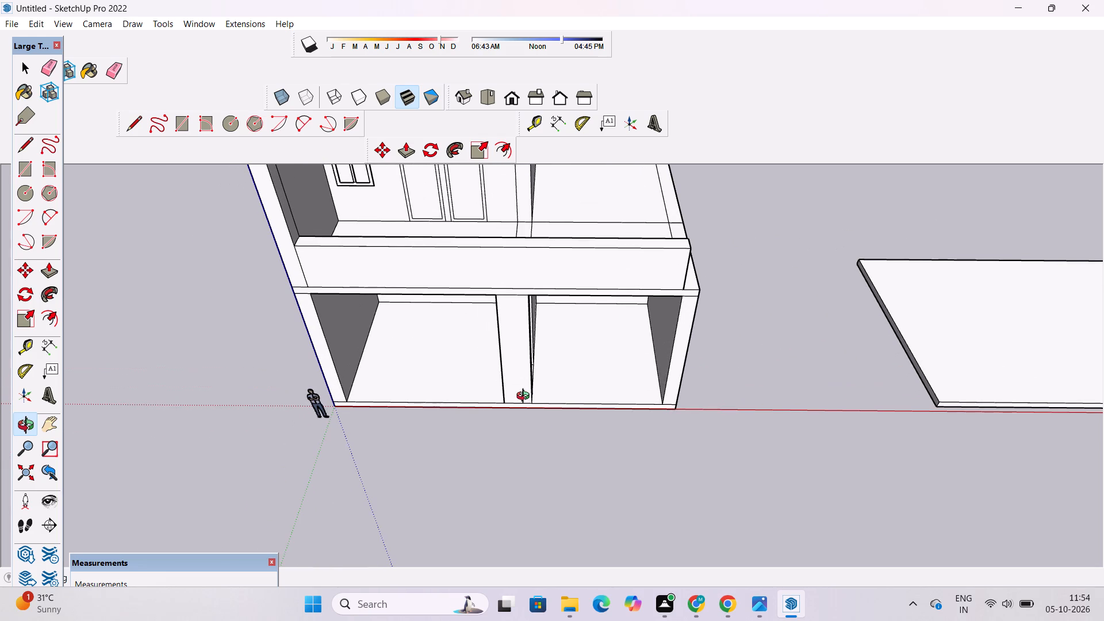
scroll(526, 397, down, 3)
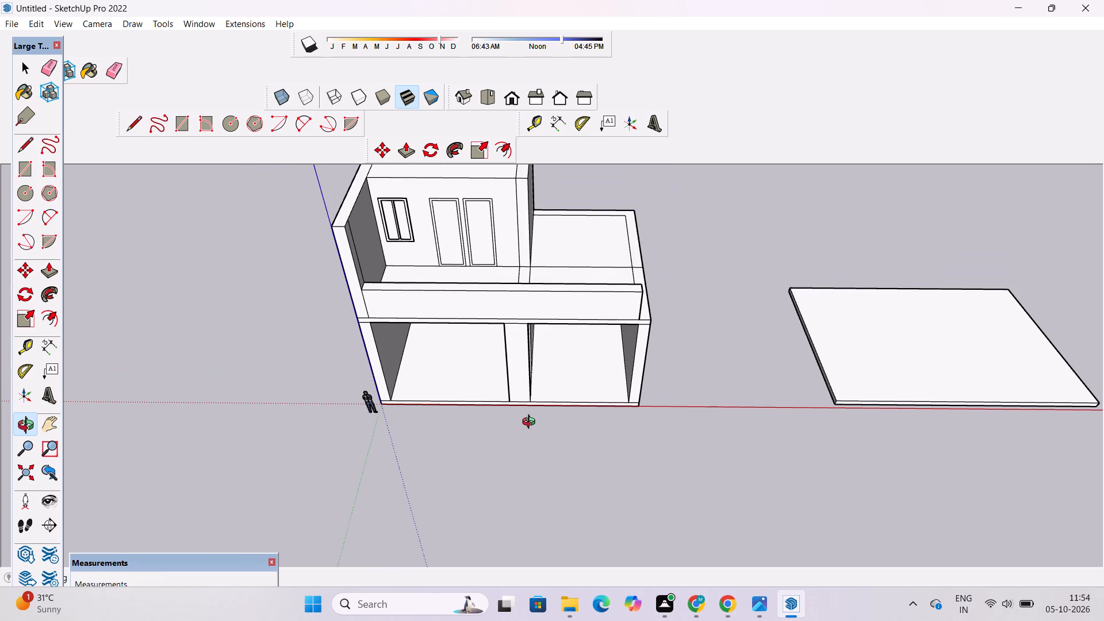
scroll(531, 423, up, 1)
shift+drag(527, 403, 533, 432)
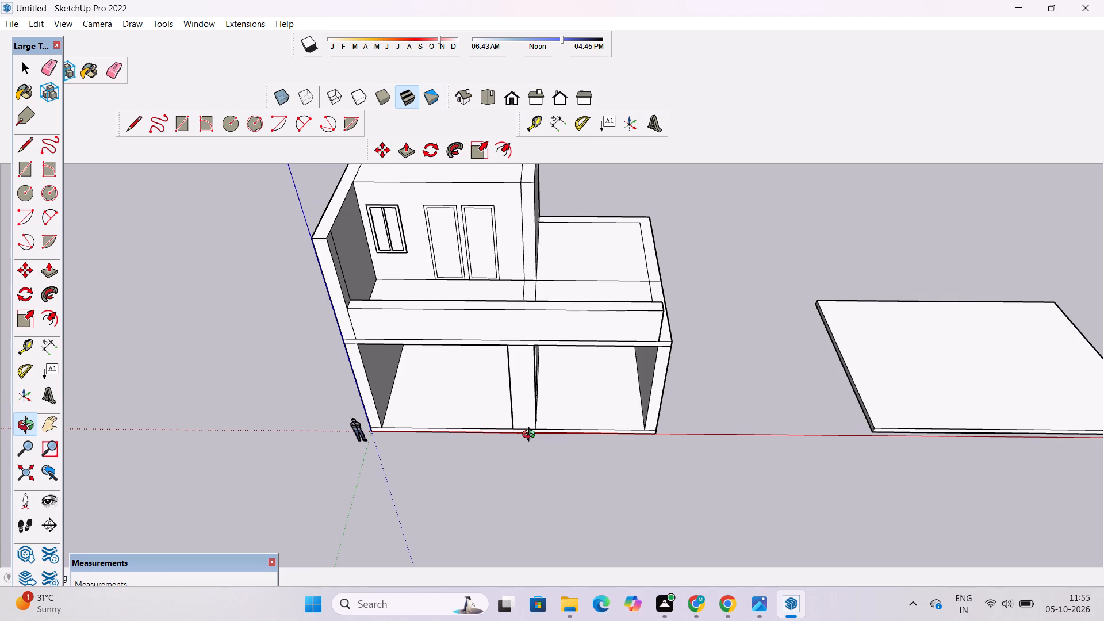
scroll(524, 442, up, 1)
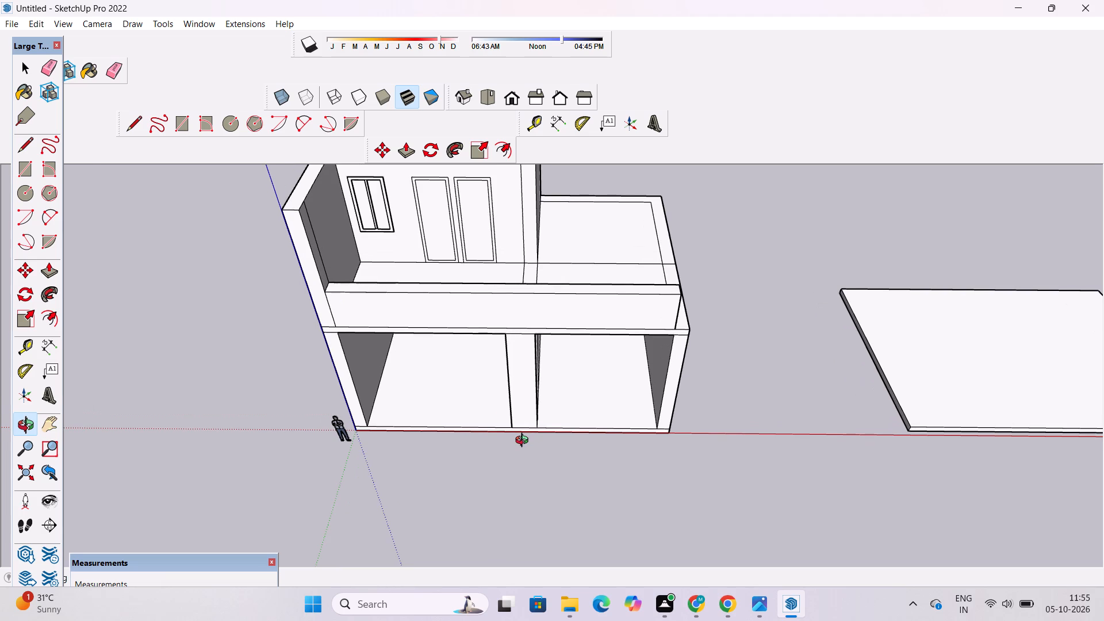
scroll(524, 442, down, 1)
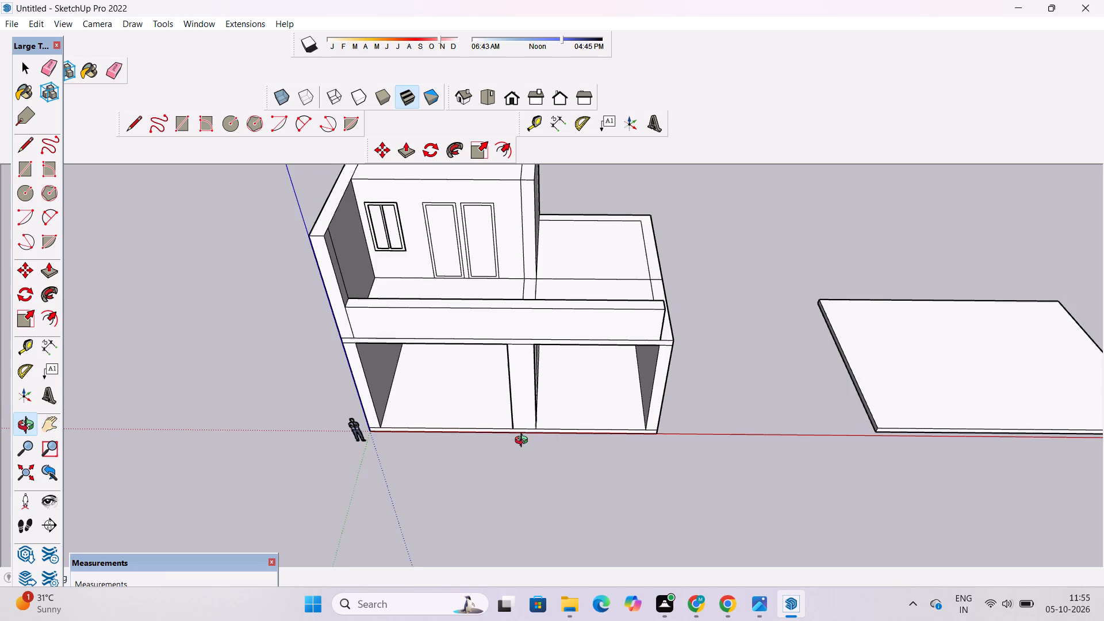
scroll(524, 442, down, 4)
scroll(516, 452, up, 5)
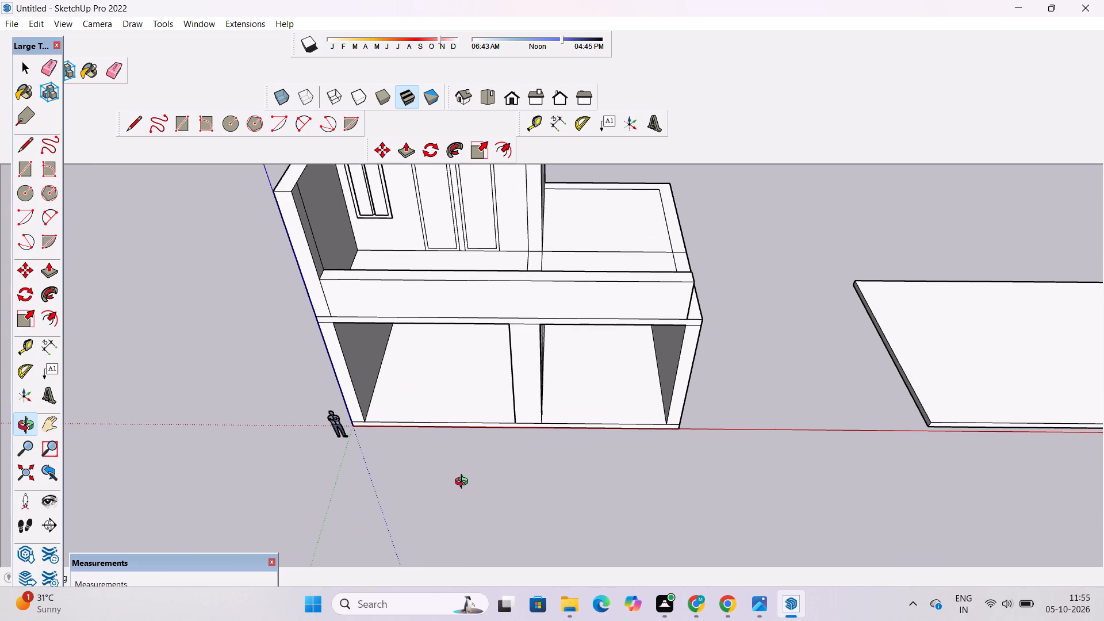
scroll(464, 483, down, 3)
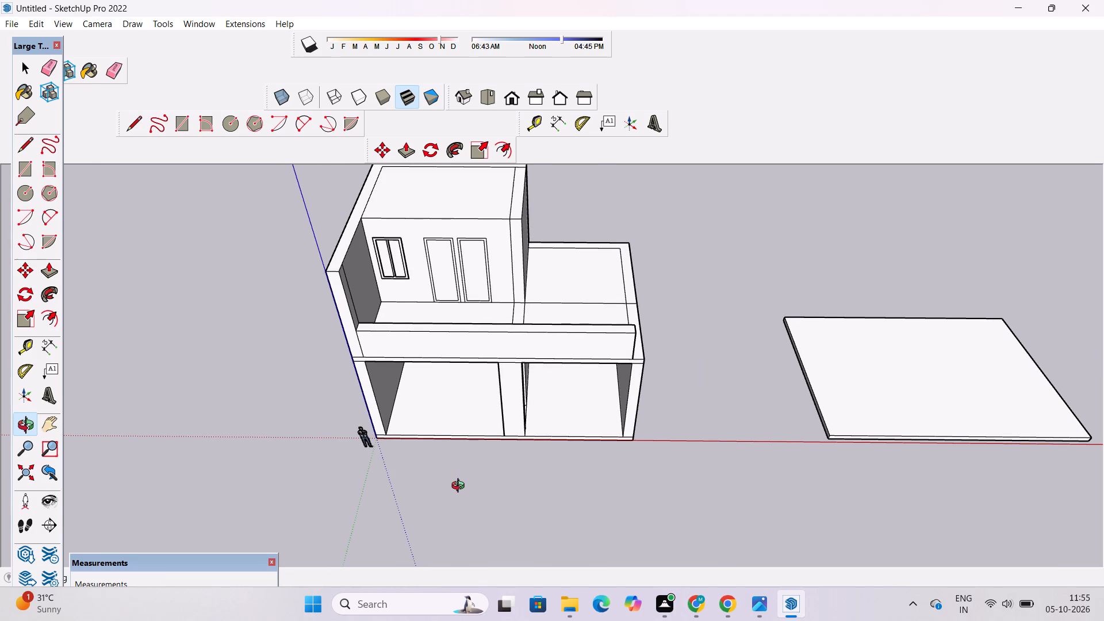
scroll(458, 496, down, 3)
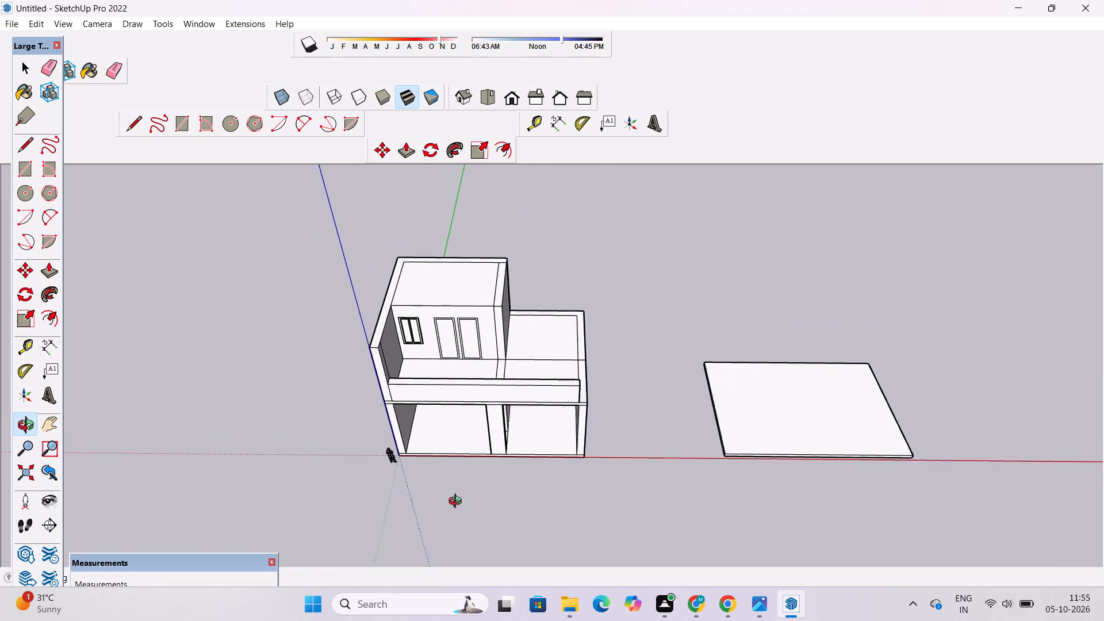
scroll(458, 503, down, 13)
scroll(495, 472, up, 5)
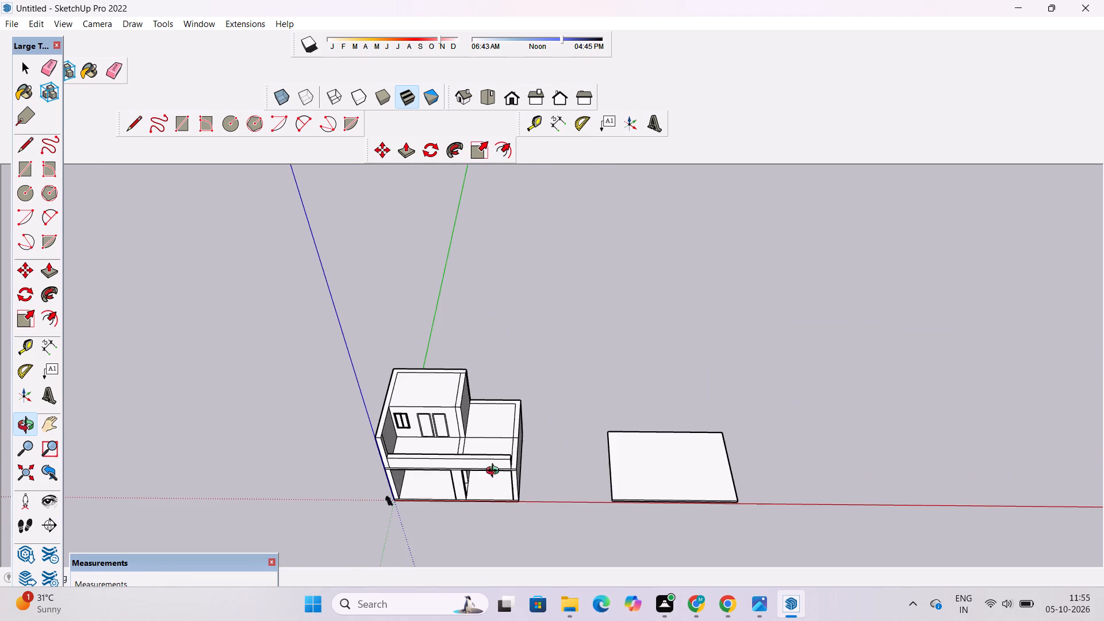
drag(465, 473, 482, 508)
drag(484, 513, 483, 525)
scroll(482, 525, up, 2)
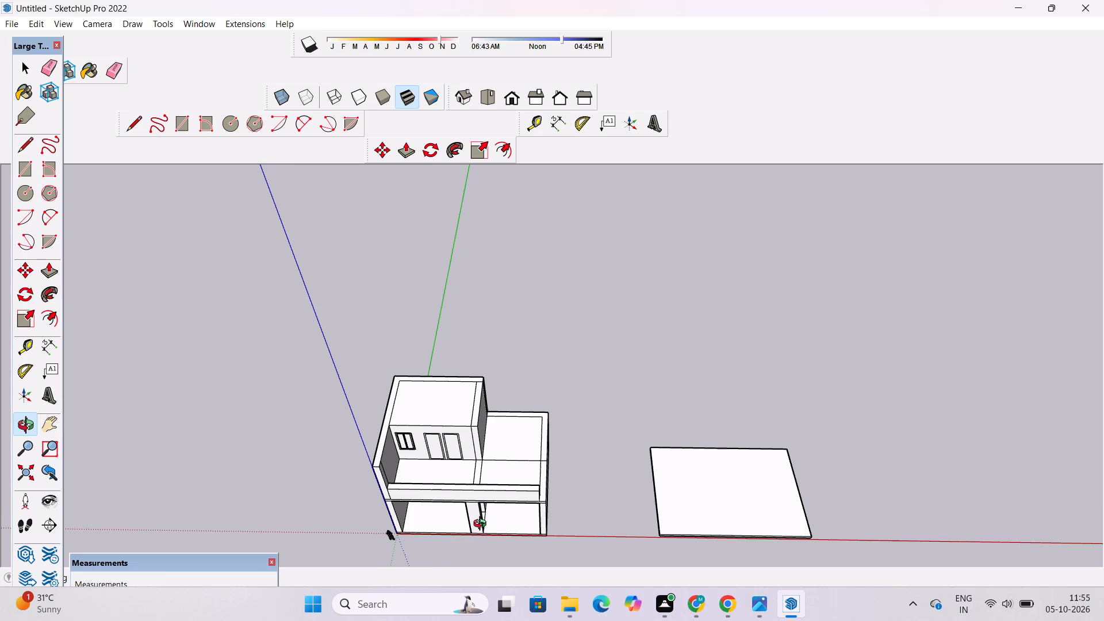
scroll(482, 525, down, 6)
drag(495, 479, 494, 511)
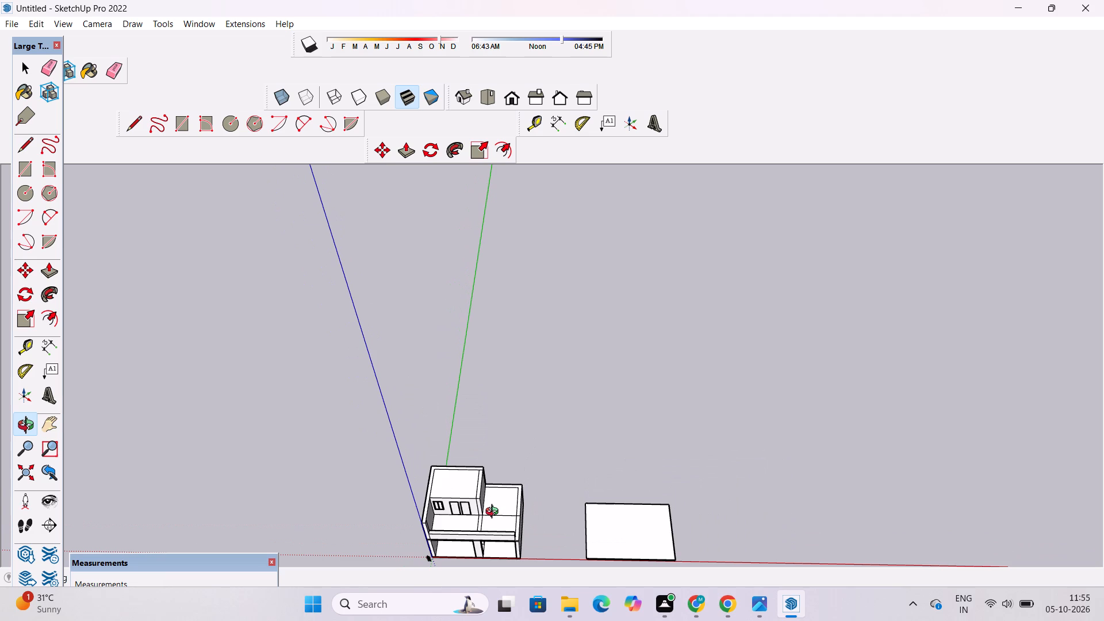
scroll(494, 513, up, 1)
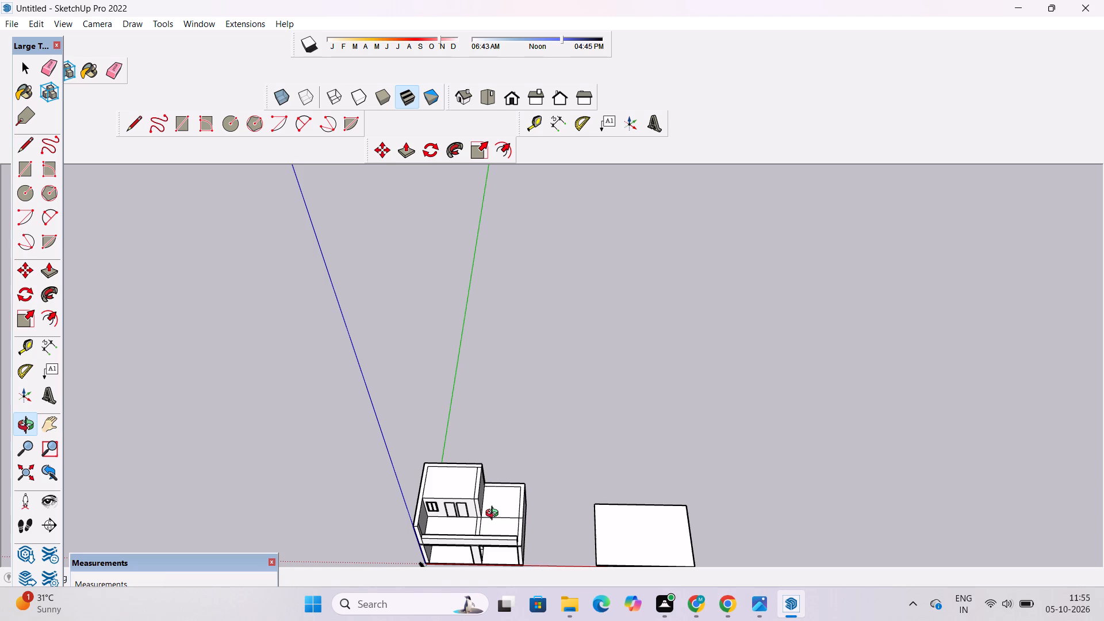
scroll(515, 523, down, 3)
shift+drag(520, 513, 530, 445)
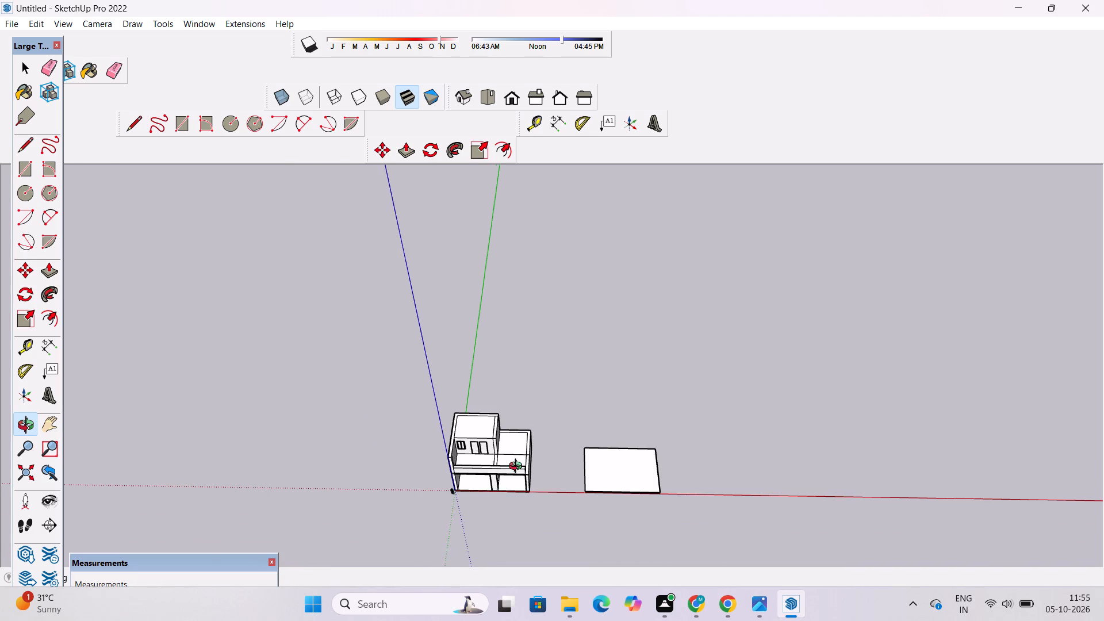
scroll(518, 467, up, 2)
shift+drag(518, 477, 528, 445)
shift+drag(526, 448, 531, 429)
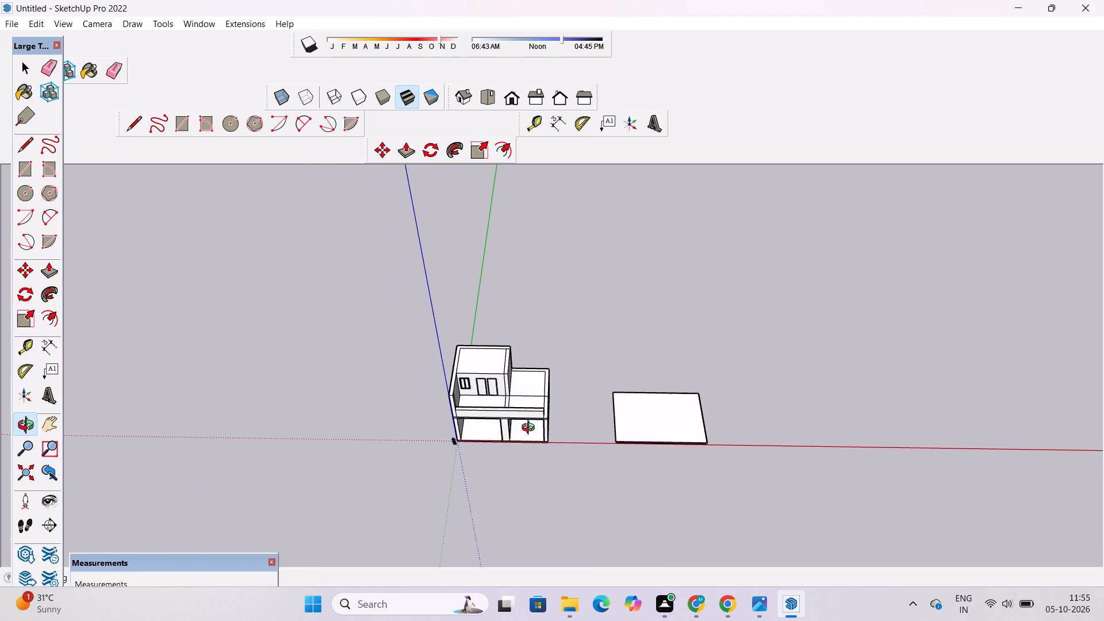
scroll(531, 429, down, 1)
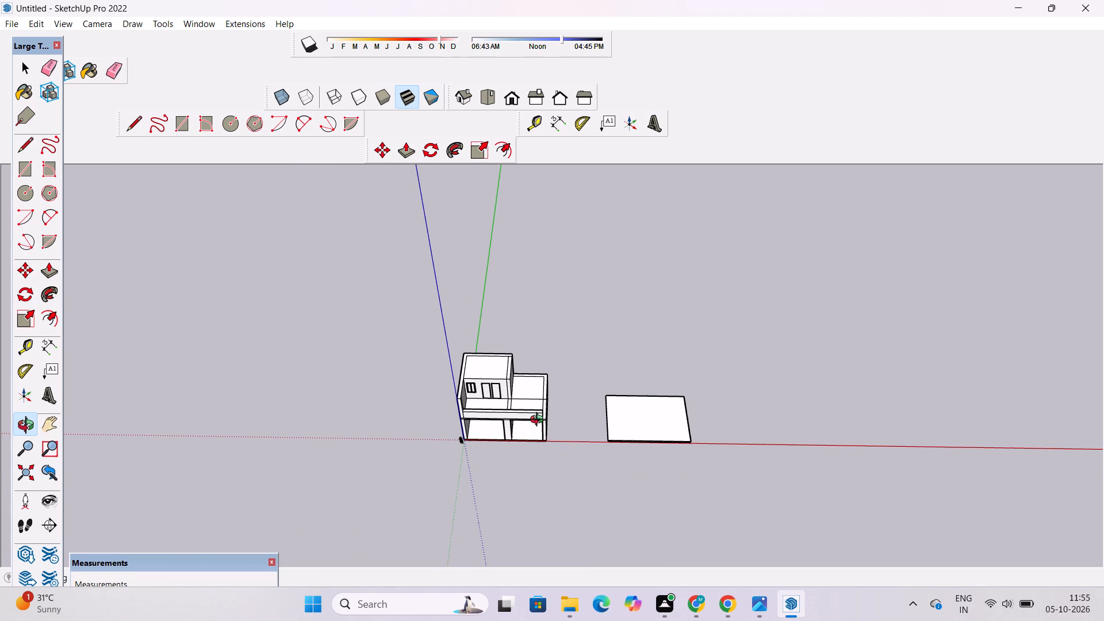
Examine the building's whole front from above, covering both ground-floor bays, the parapet and the rear block's window and doors.
scroll(539, 431, up, 2)
scroll(539, 431, down, 1)
shift+drag(539, 437, 543, 424)
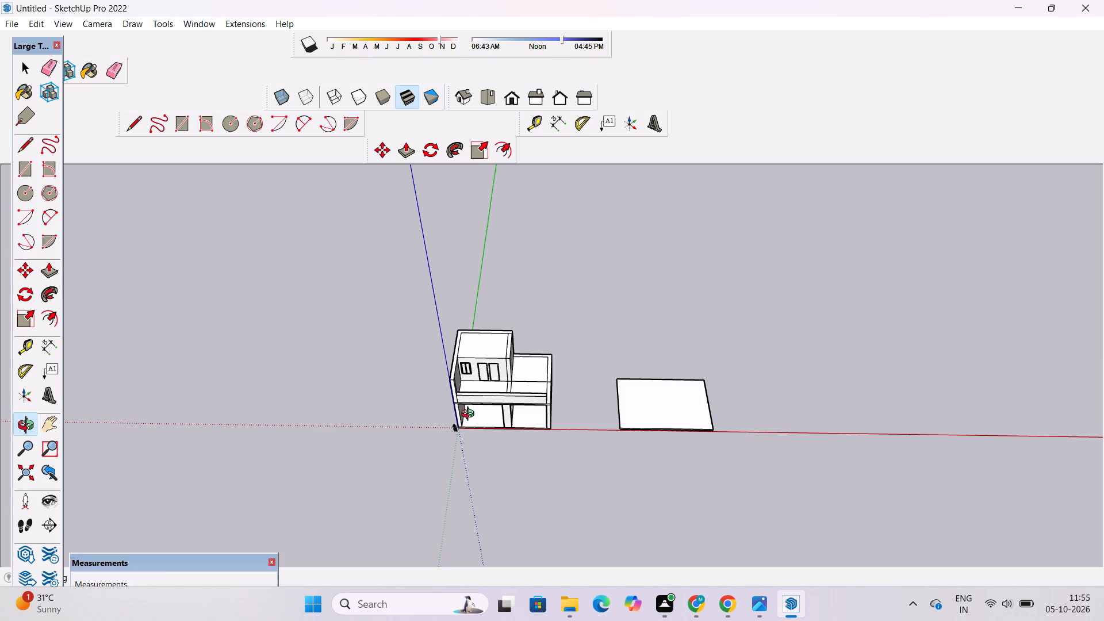
scroll(494, 394, down, 6)
scroll(492, 416, up, 9)
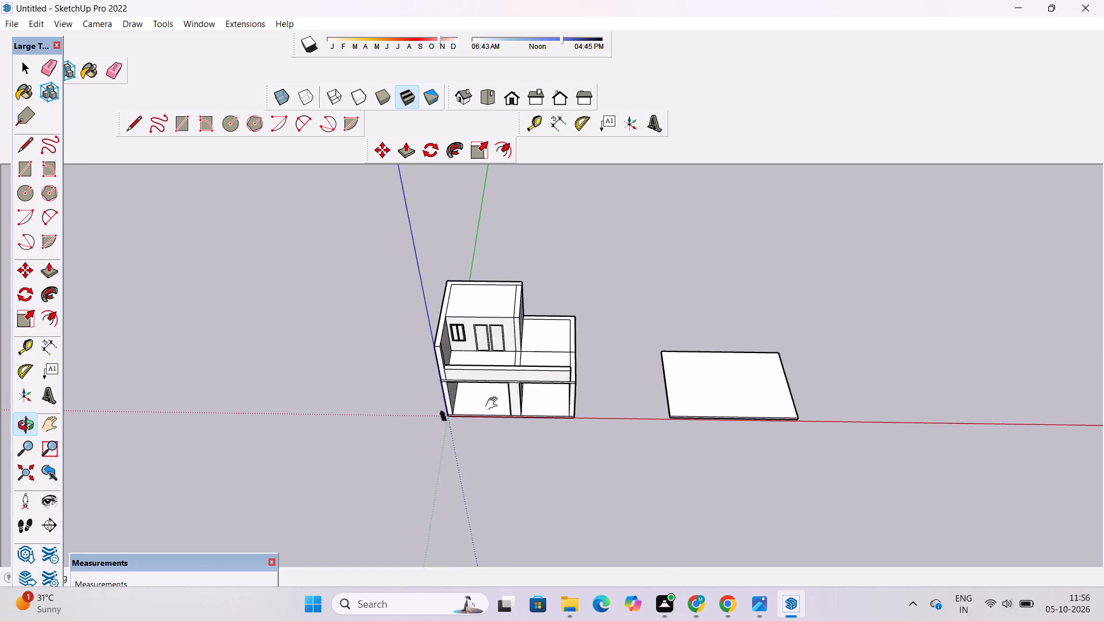
shift+drag(494, 404, 503, 457)
drag(491, 487, 500, 444)
scroll(500, 444, up, 3)
shift+drag(499, 457, 499, 426)
scroll(500, 408, up, 2)
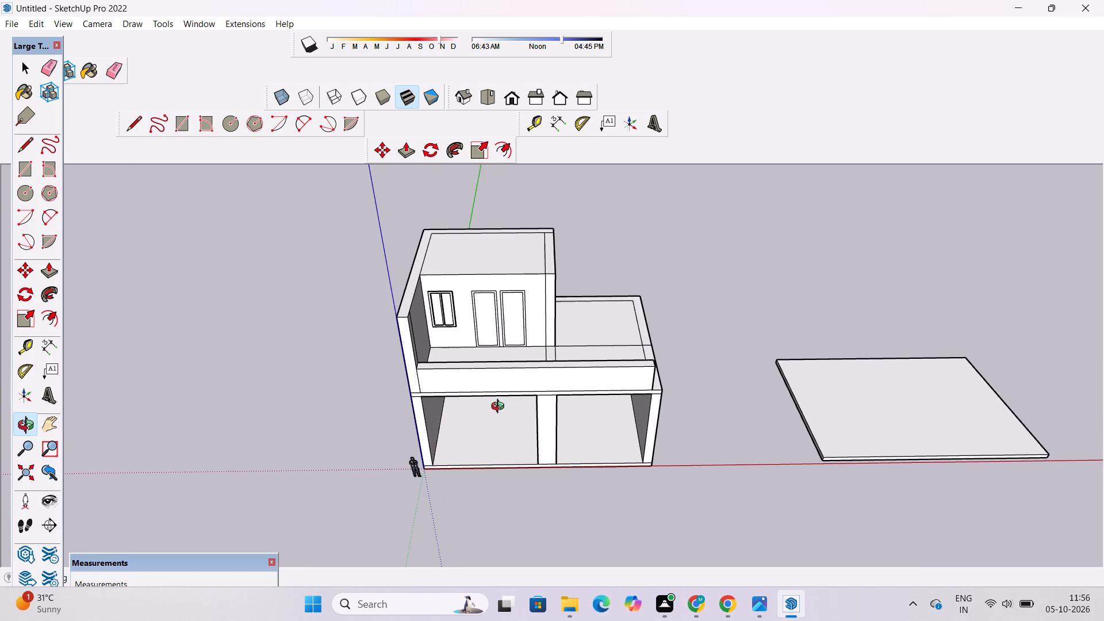
scroll(500, 408, down, 3)
scroll(500, 408, up, 3)
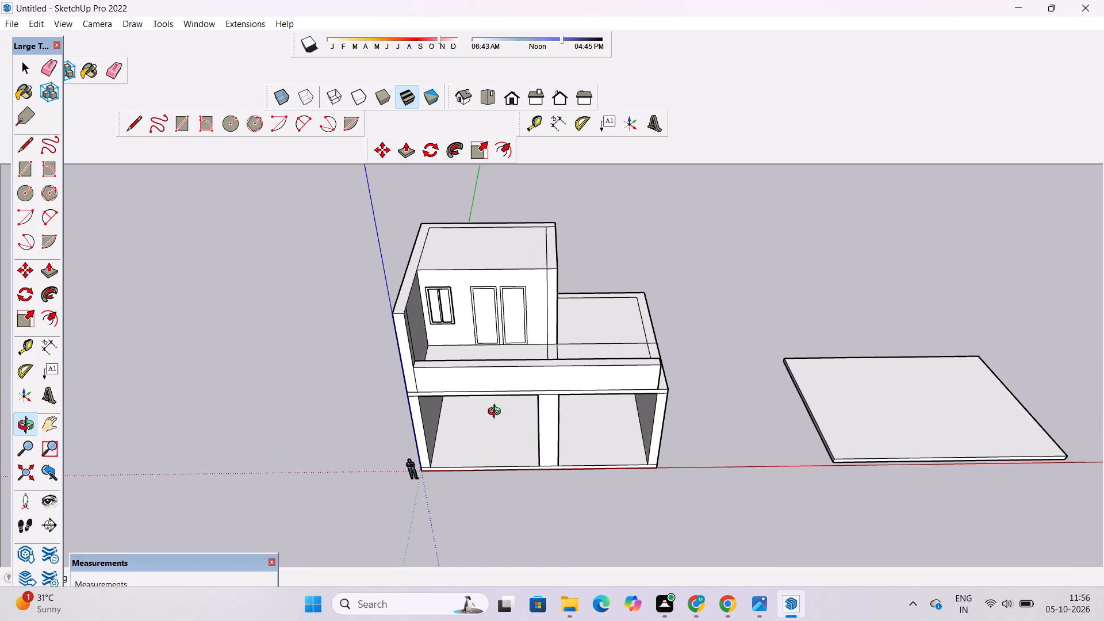
scroll(497, 413, down, 2)
shift+drag(490, 436, 486, 415)
click(497, 387)
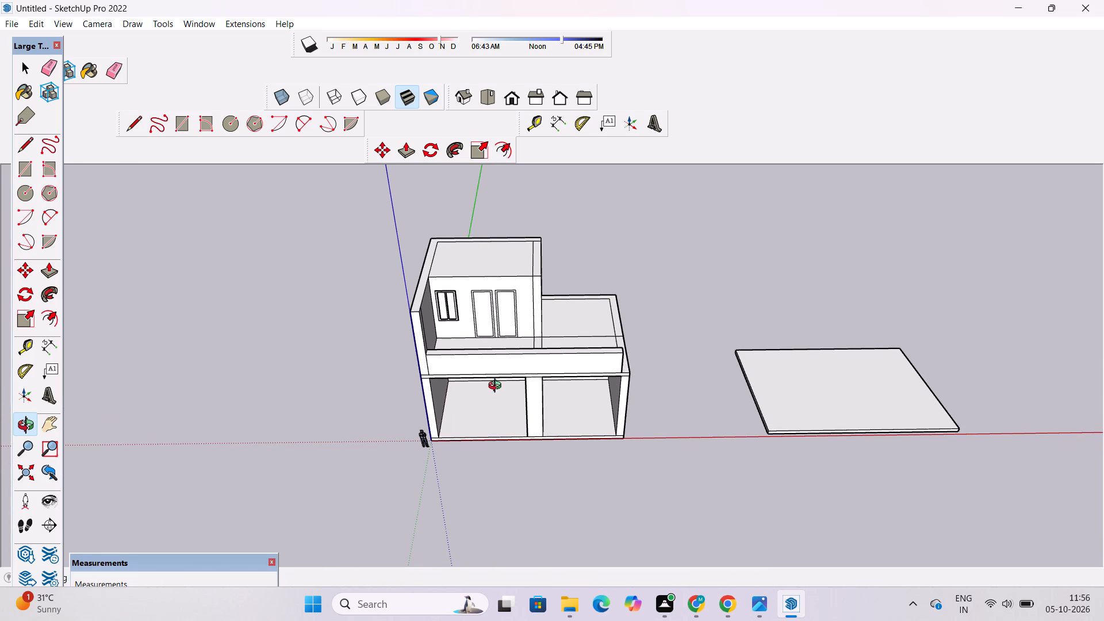
scroll(497, 387, down, 1)
scroll(500, 389, up, 7)
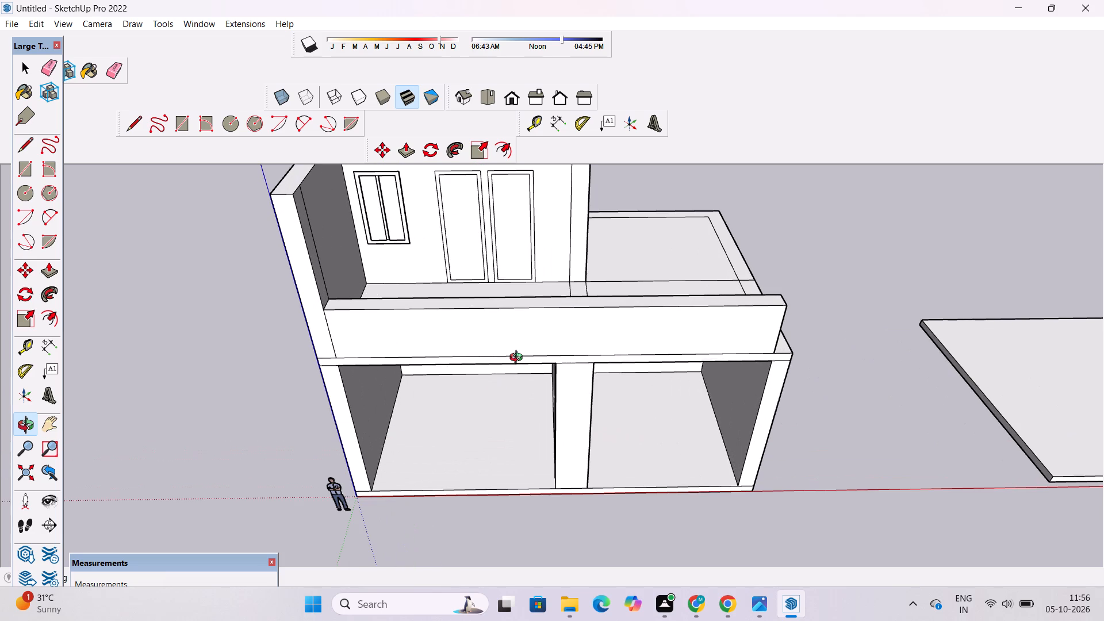
Examine the upper terrace behind the parapet and the rear block's roof, window and two doors from a raised angle.
scroll(511, 366, up, 3)
shift+drag(524, 355, 525, 487)
scroll(459, 362, down, 2)
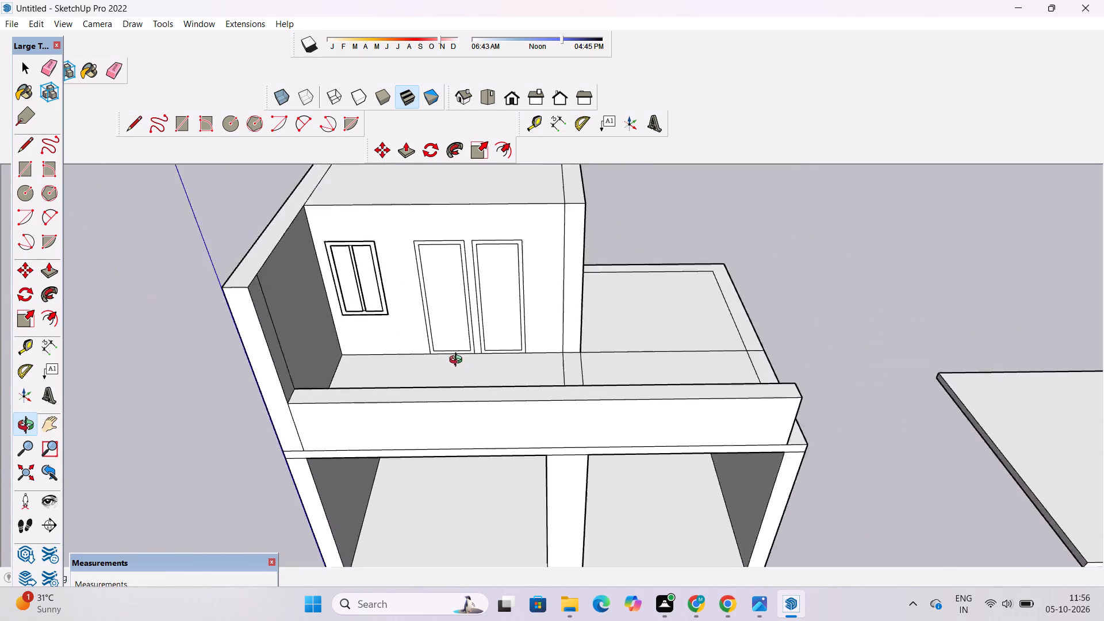
scroll(458, 361, down, 9)
shift+drag(574, 360, 549, 435)
scroll(549, 411, up, 4)
drag(558, 390, 540, 438)
scroll(539, 439, up, 4)
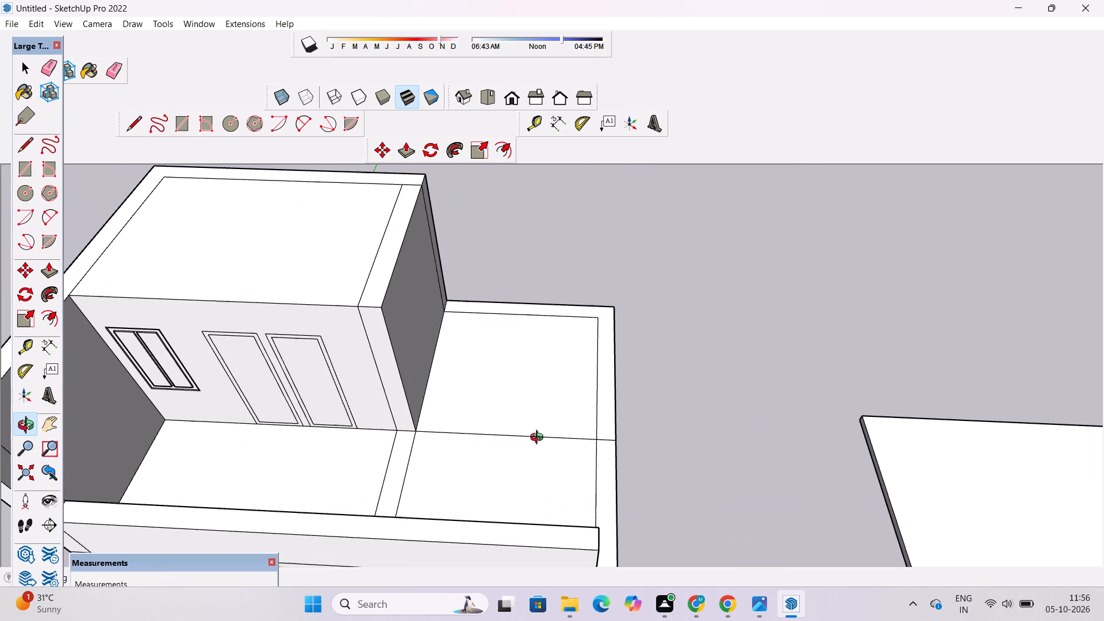
scroll(539, 439, down, 1)
scroll(539, 439, up, 1)
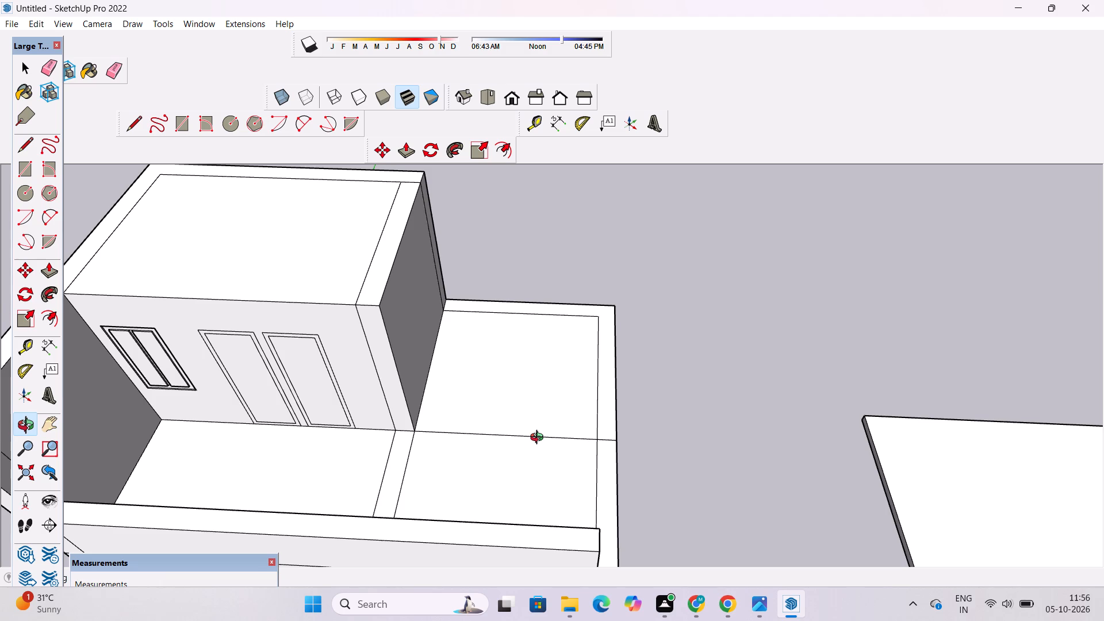
scroll(539, 439, down, 3)
scroll(545, 440, up, 2)
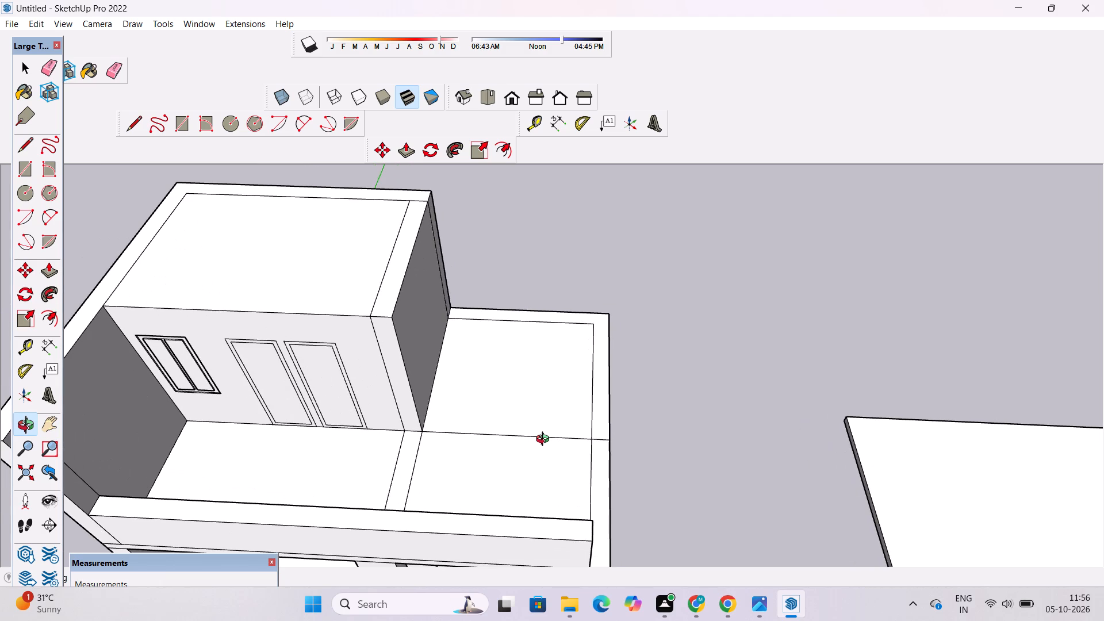
Examine at close range the terrace area beside the rear block's side wall, including its edge lines and floor division.
scroll(545, 440, up, 1)
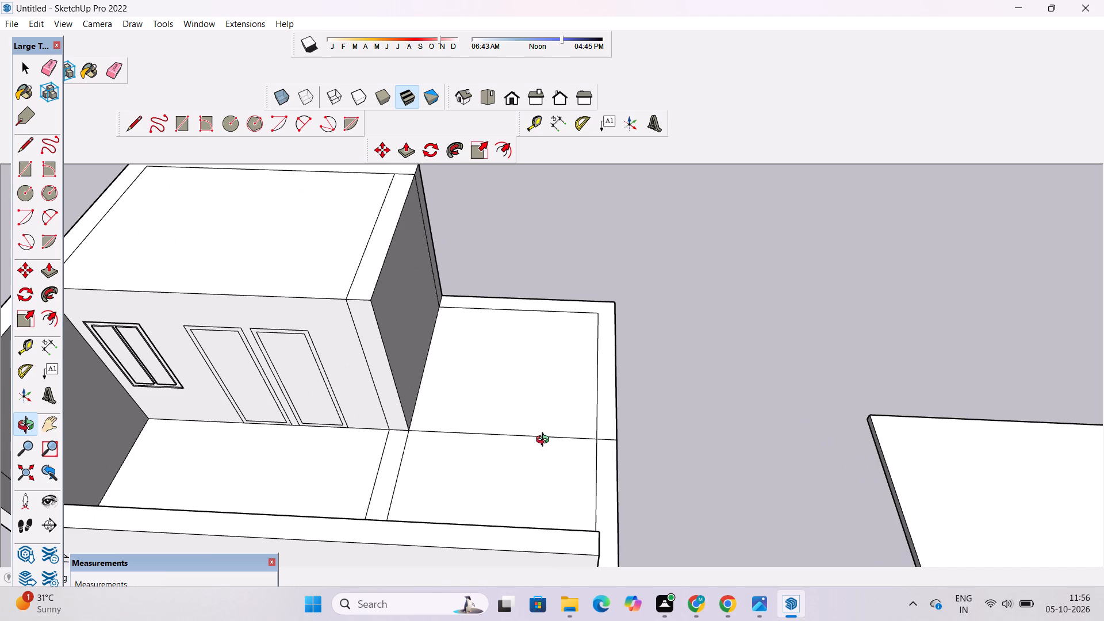
scroll(545, 441, up, 2)
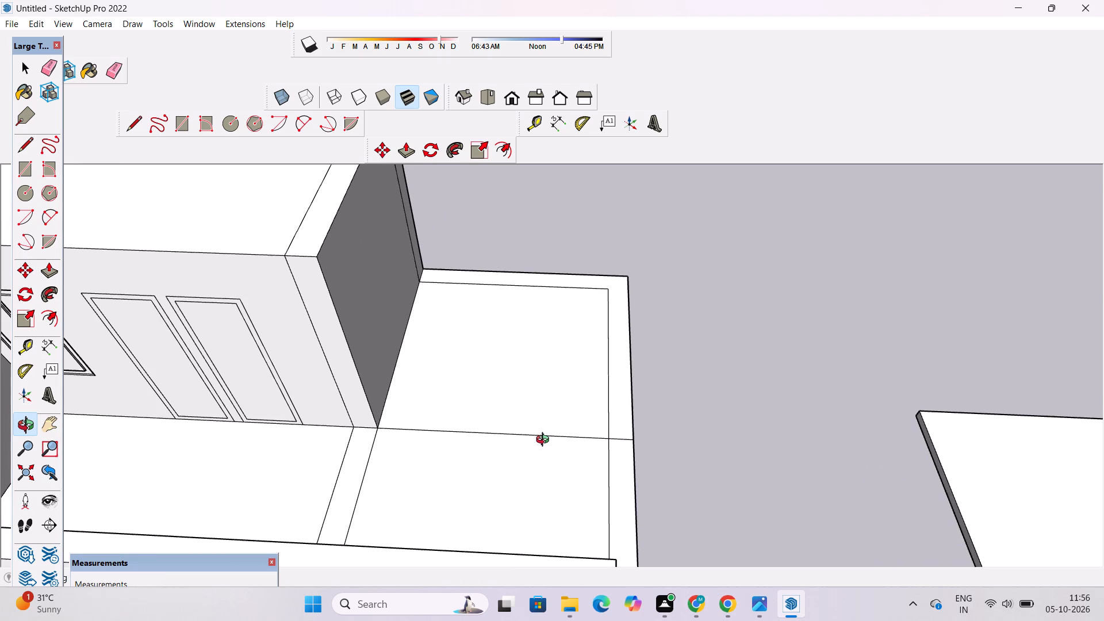
scroll(524, 456, up, 2)
shift+drag(523, 454, 582, 472)
scroll(582, 473, down, 2)
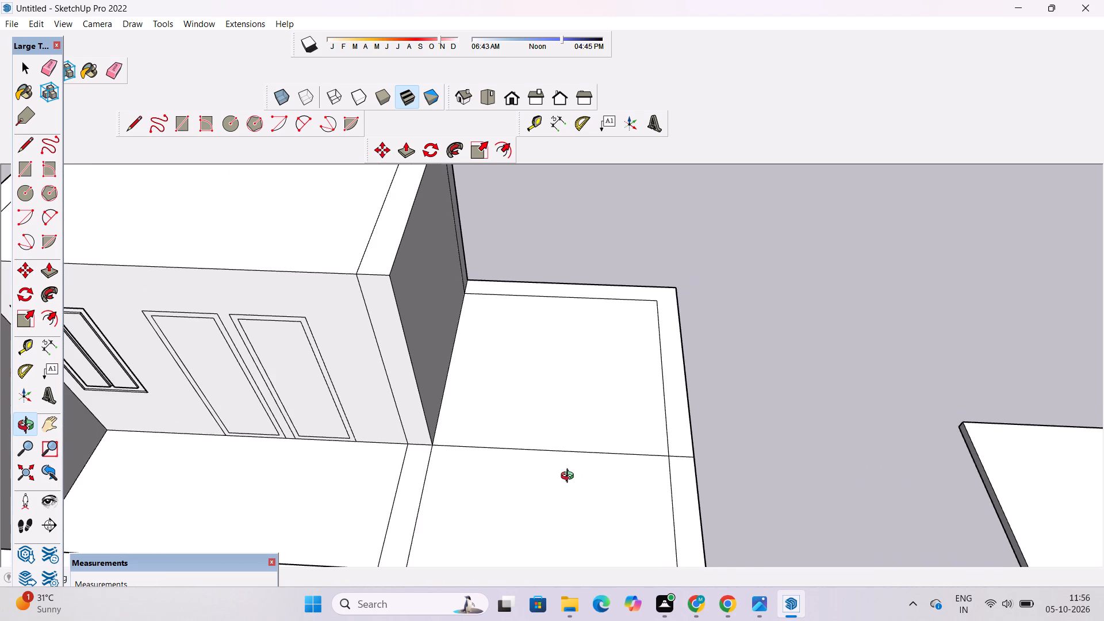
scroll(570, 477, up, 5)
scroll(570, 477, down, 3)
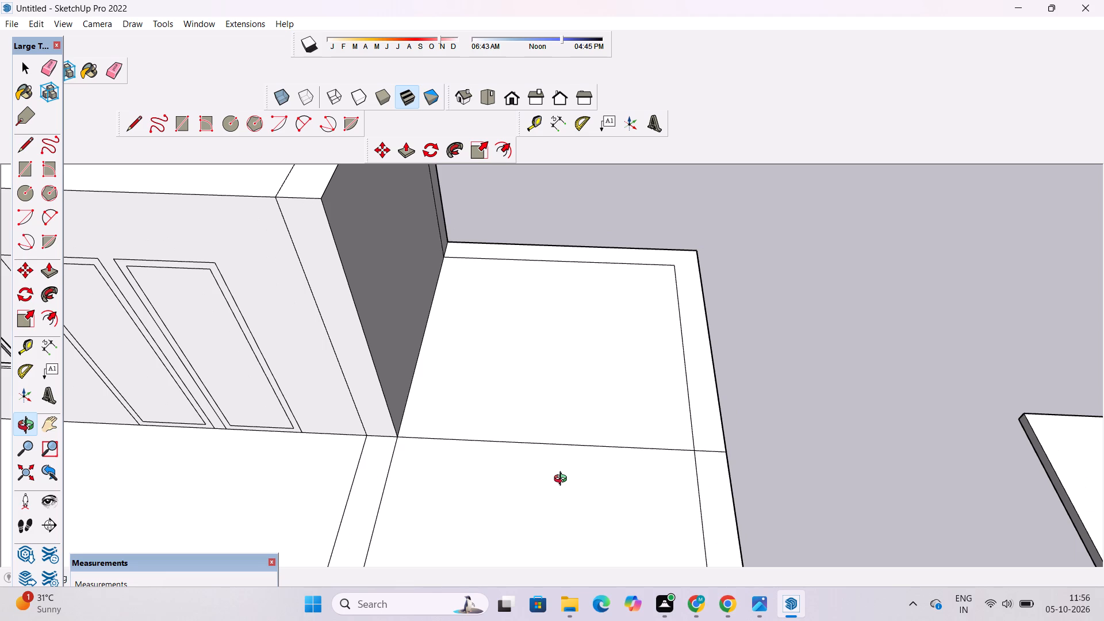
scroll(551, 483, up, 1)
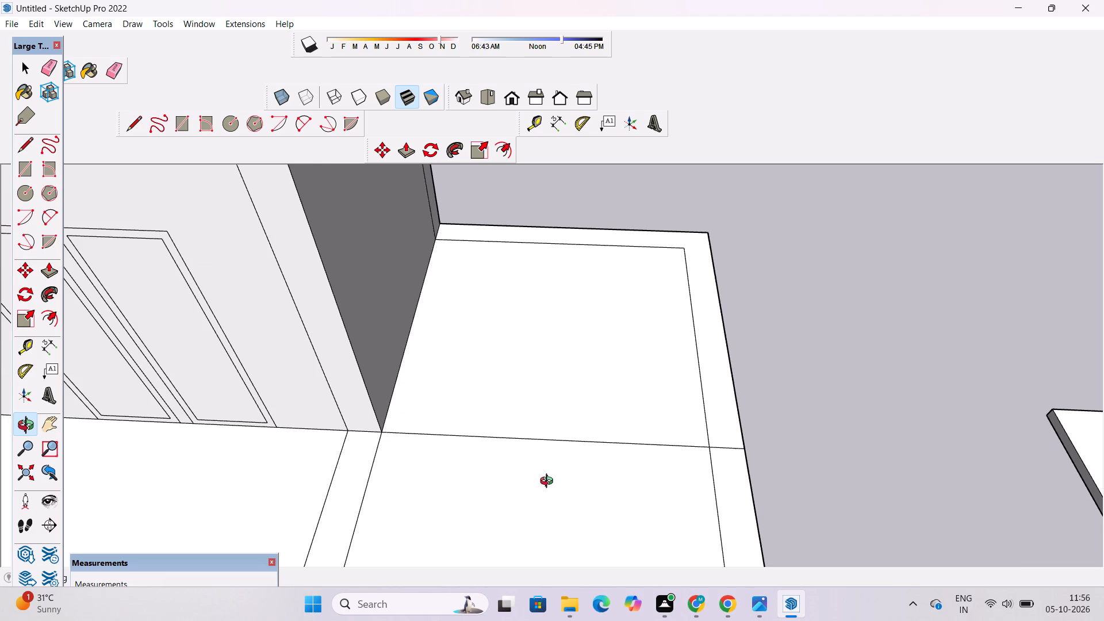
scroll(549, 482, up, 2)
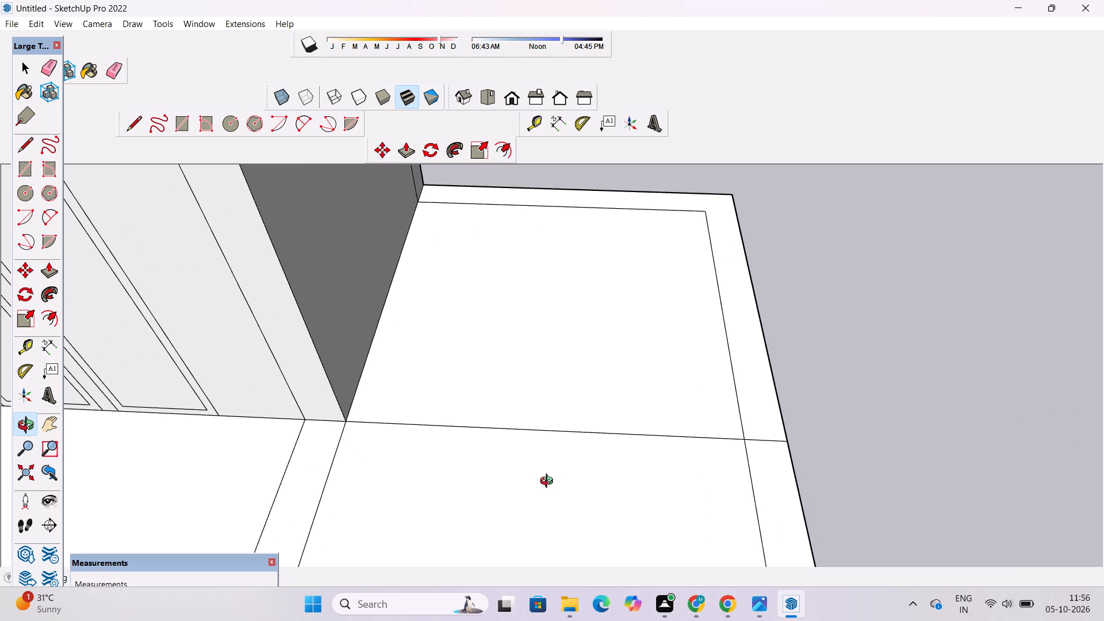
scroll(546, 485, up, 2)
scroll(543, 485, down, 14)
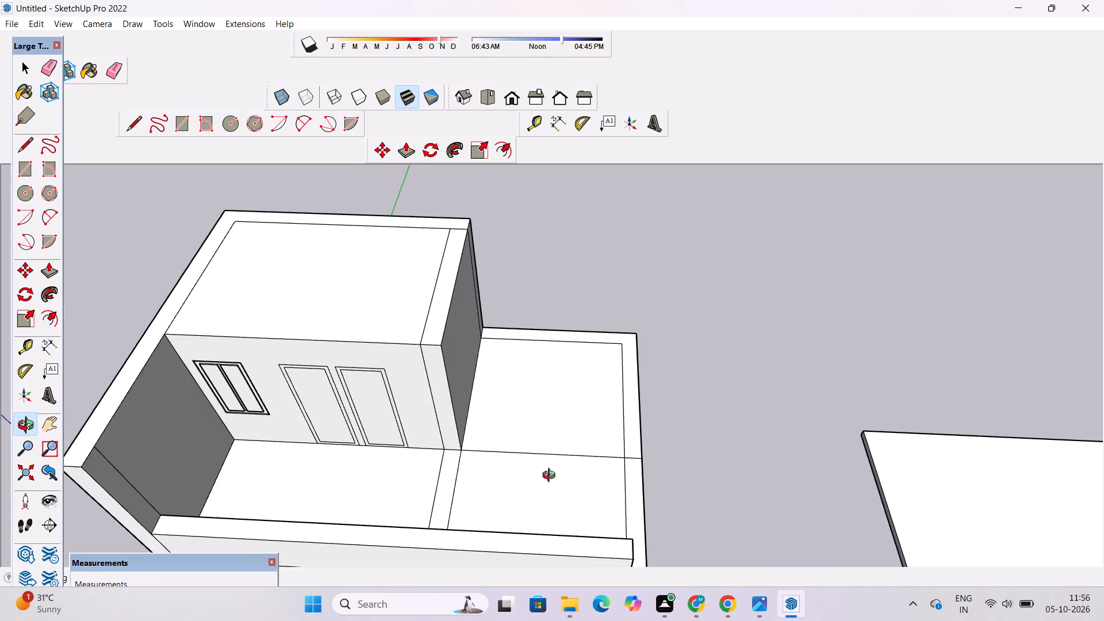
Examine the building's front from raised and near eye-level angles, covering the open bays, parapet and rear block.
drag(550, 517, 554, 479)
scroll(554, 478, down, 2)
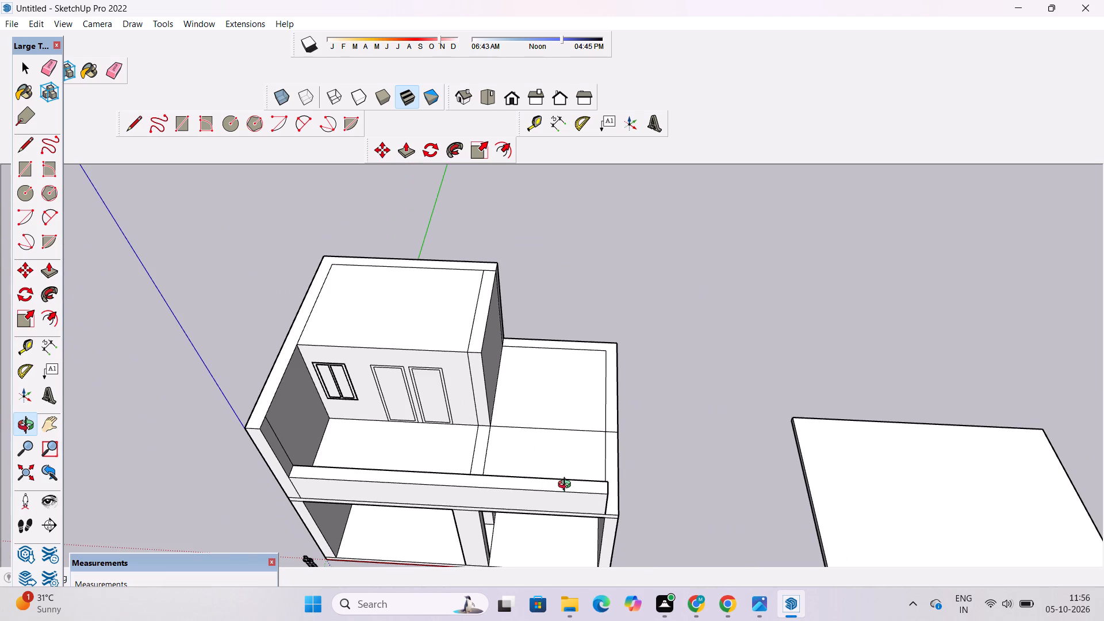
scroll(567, 486, down, 5)
shift+drag(545, 473, 645, 476)
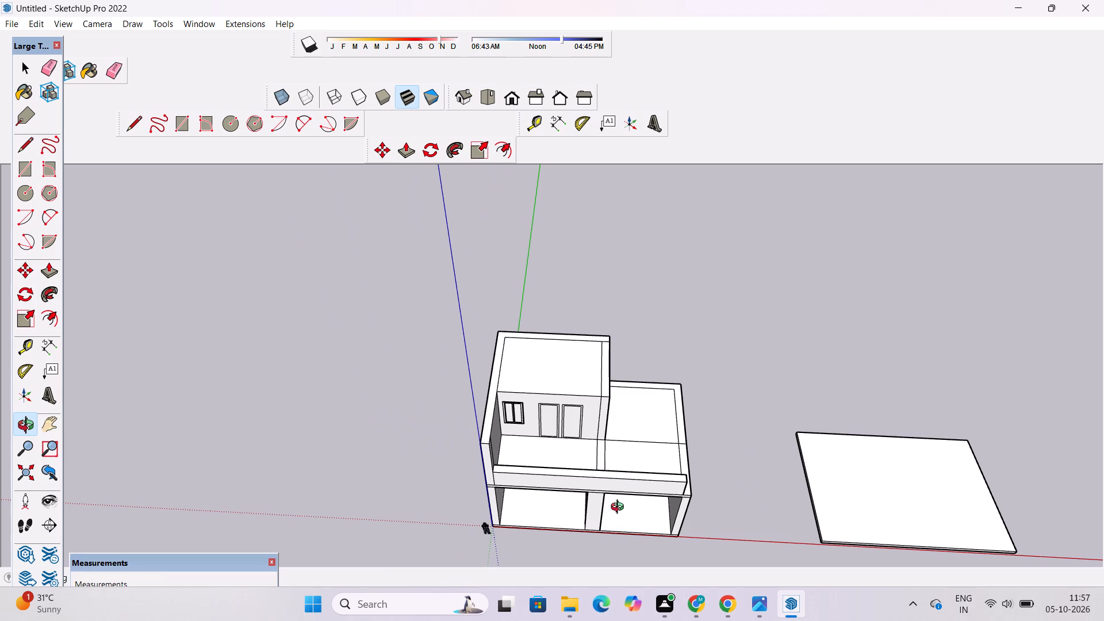
scroll(620, 509, down, 2)
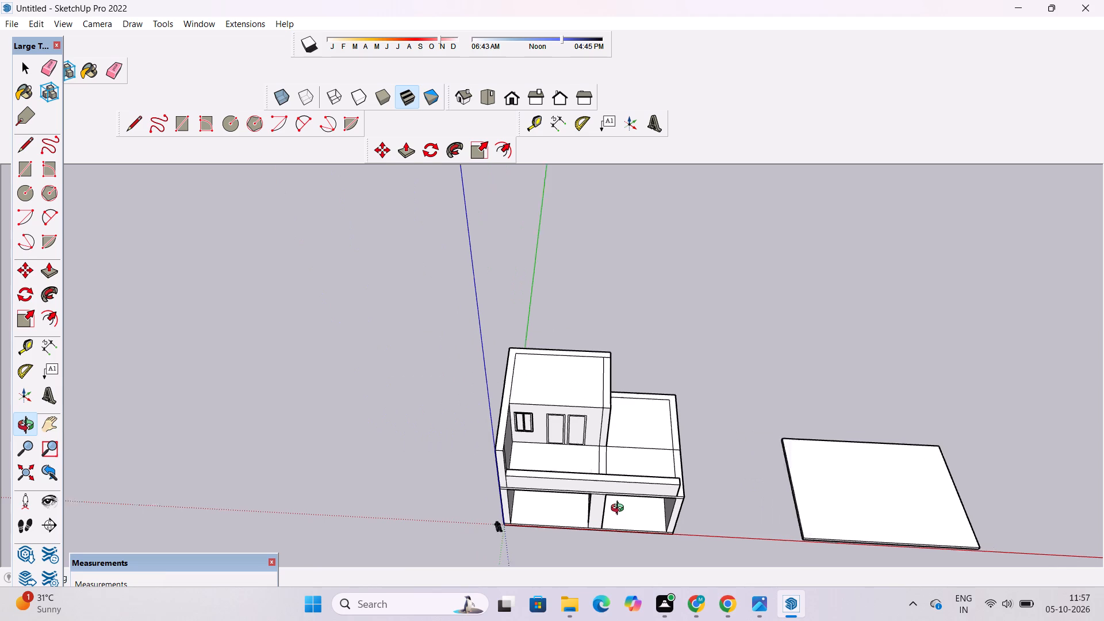
scroll(620, 509, down, 4)
scroll(609, 522, up, 5)
shift+drag(611, 526, 597, 441)
scroll(595, 401, up, 6)
drag(636, 501, 667, 323)
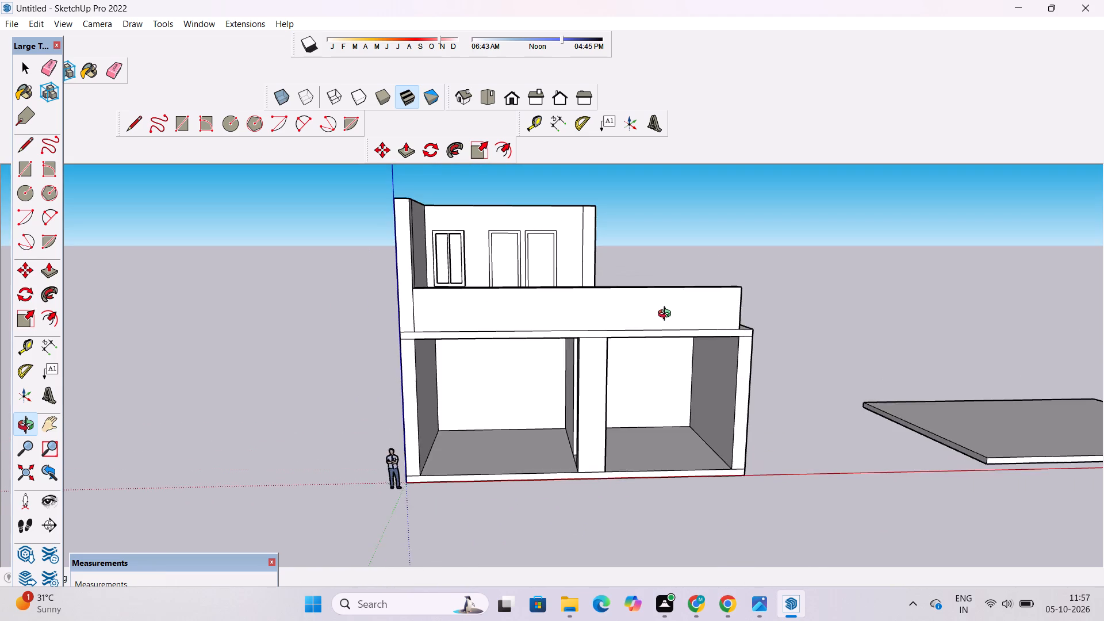
shift+drag(665, 316, 635, 409)
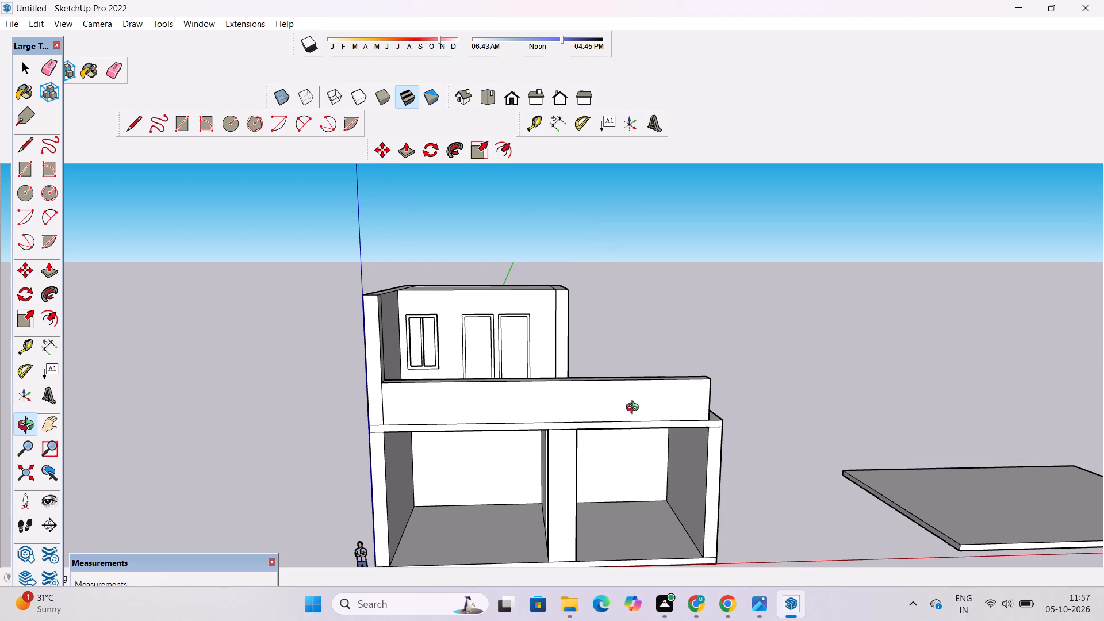
Examine the whole building together with the separate slab from a distance, from the front and the front corner.
scroll(585, 430, down, 7)
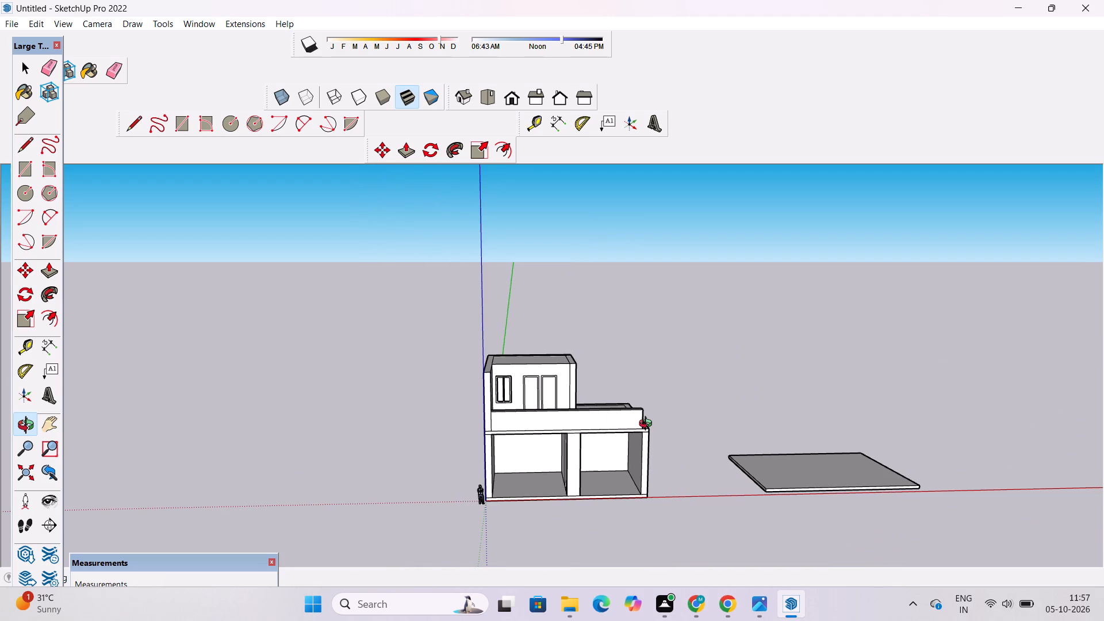
scroll(648, 425, down, 3)
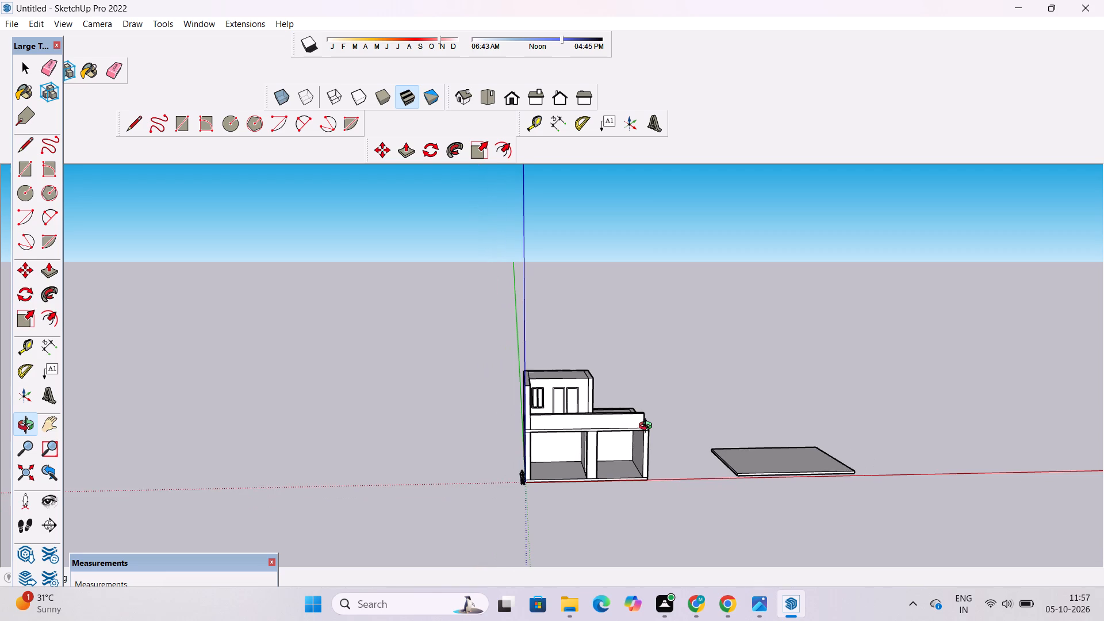
shift+drag(648, 427, 651, 461)
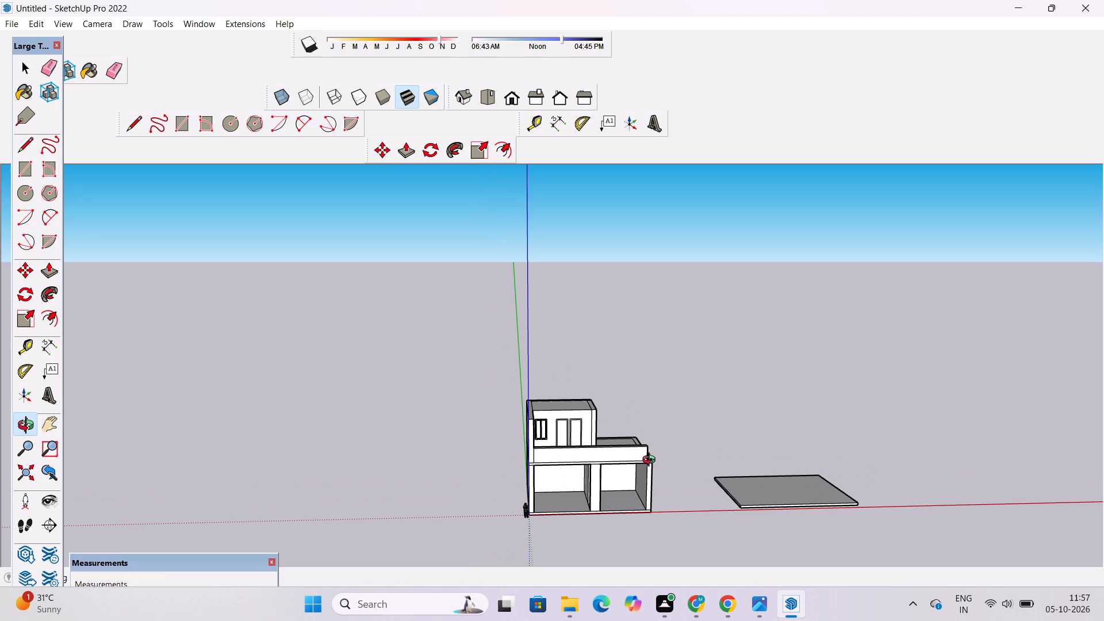
scroll(651, 461, down, 4)
drag(674, 446, 678, 475)
scroll(678, 475, down, 2)
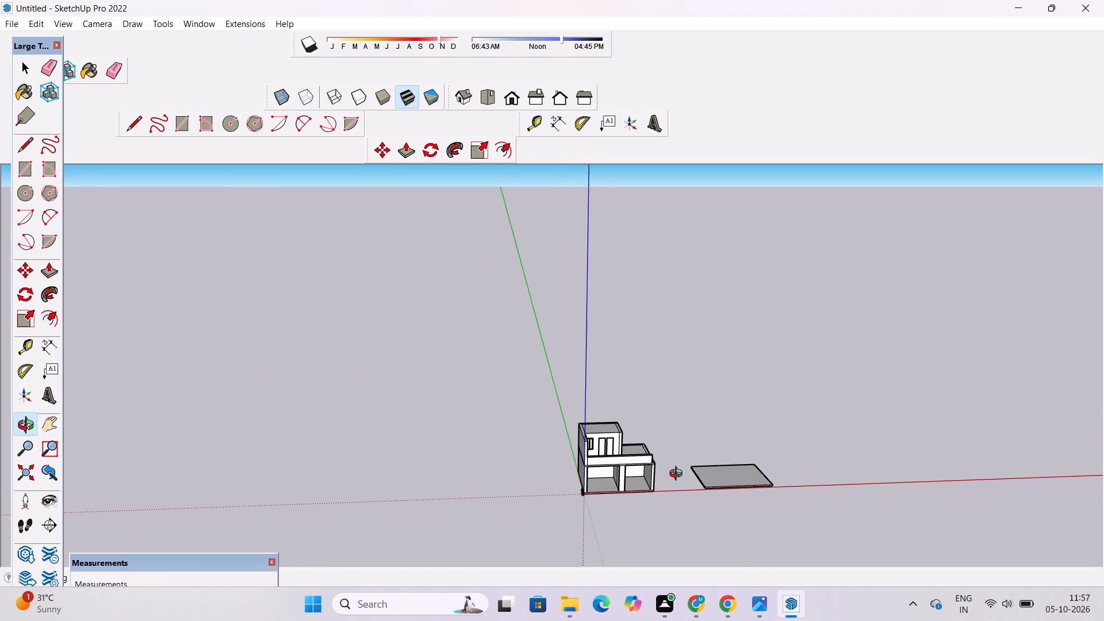
scroll(678, 475, down, 2)
drag(678, 487, 742, 519)
scroll(742, 519, down, 2)
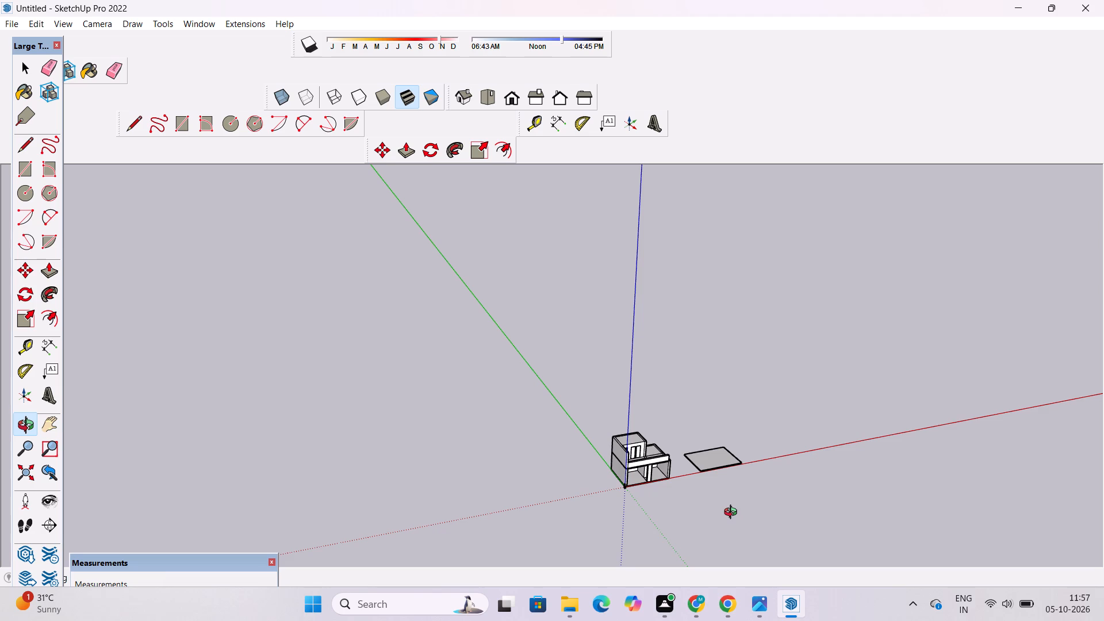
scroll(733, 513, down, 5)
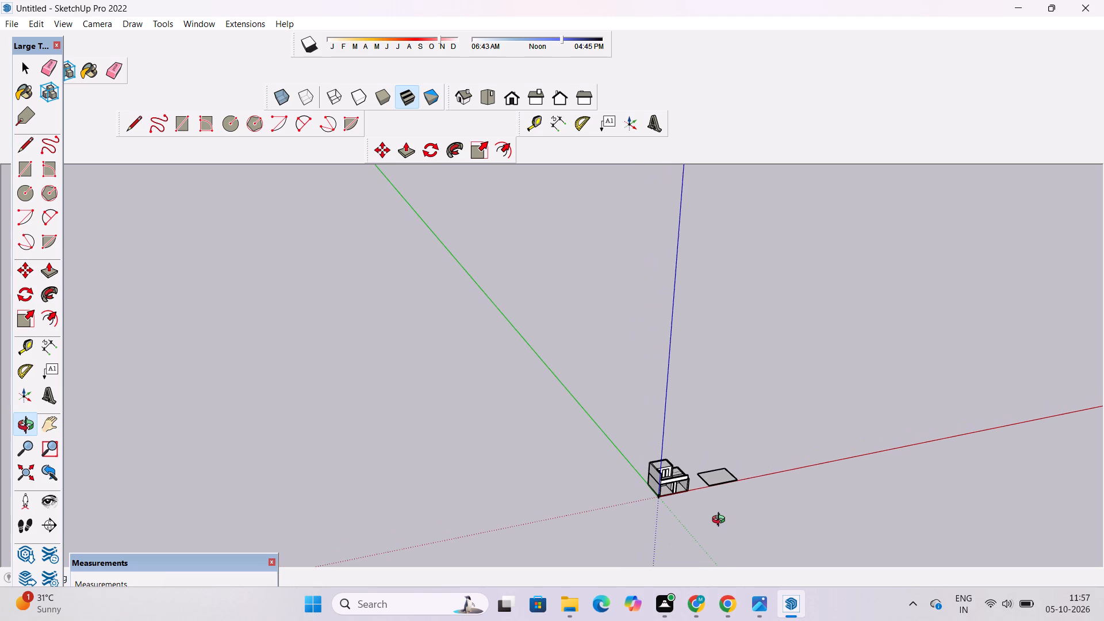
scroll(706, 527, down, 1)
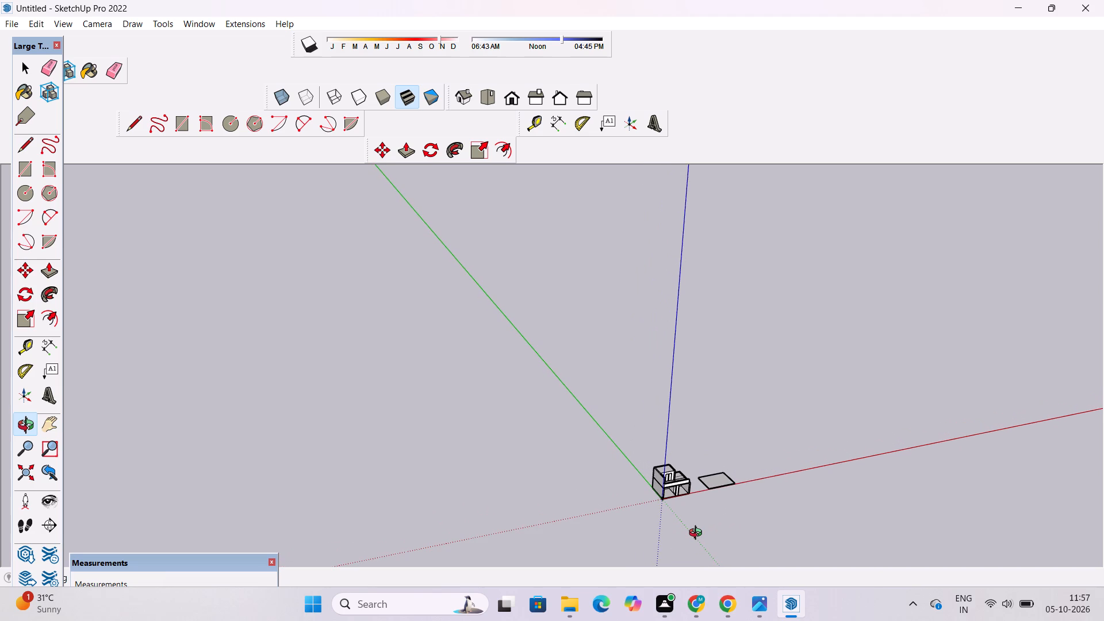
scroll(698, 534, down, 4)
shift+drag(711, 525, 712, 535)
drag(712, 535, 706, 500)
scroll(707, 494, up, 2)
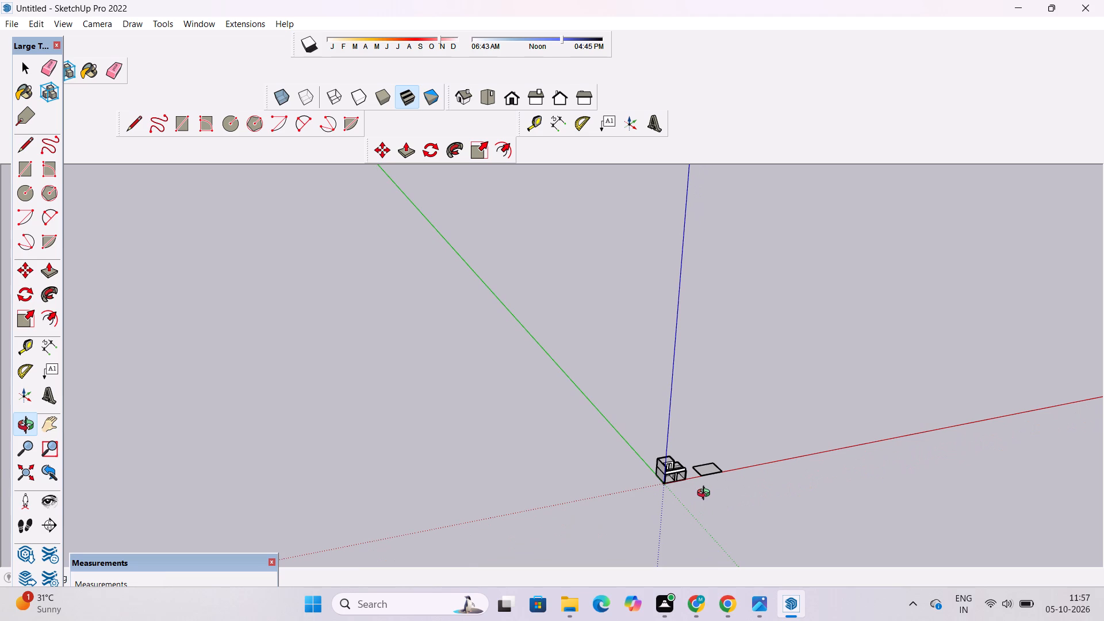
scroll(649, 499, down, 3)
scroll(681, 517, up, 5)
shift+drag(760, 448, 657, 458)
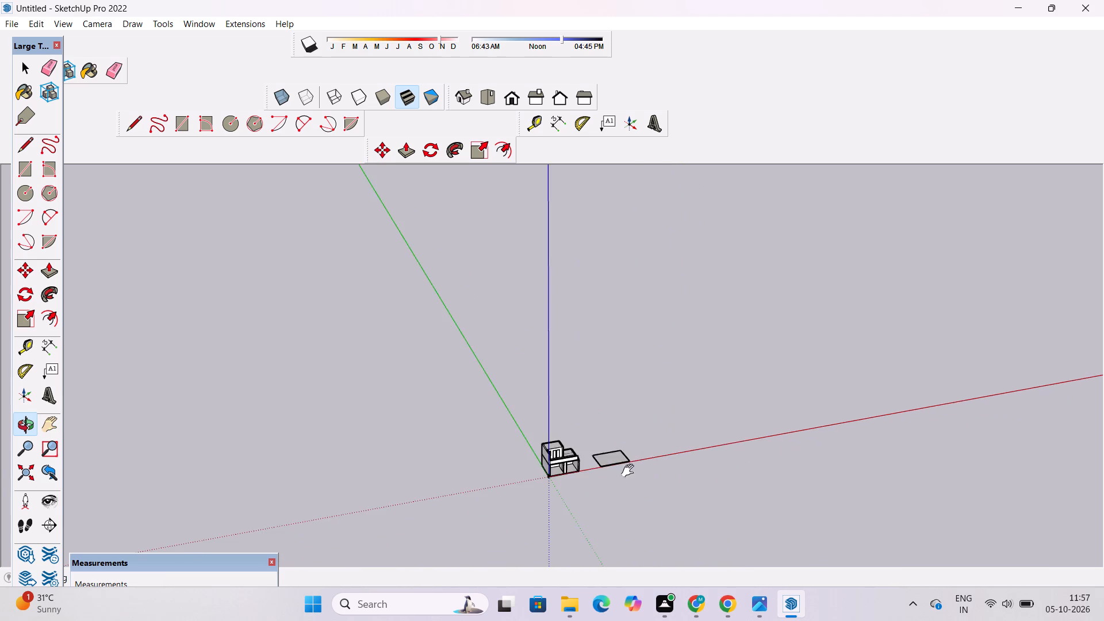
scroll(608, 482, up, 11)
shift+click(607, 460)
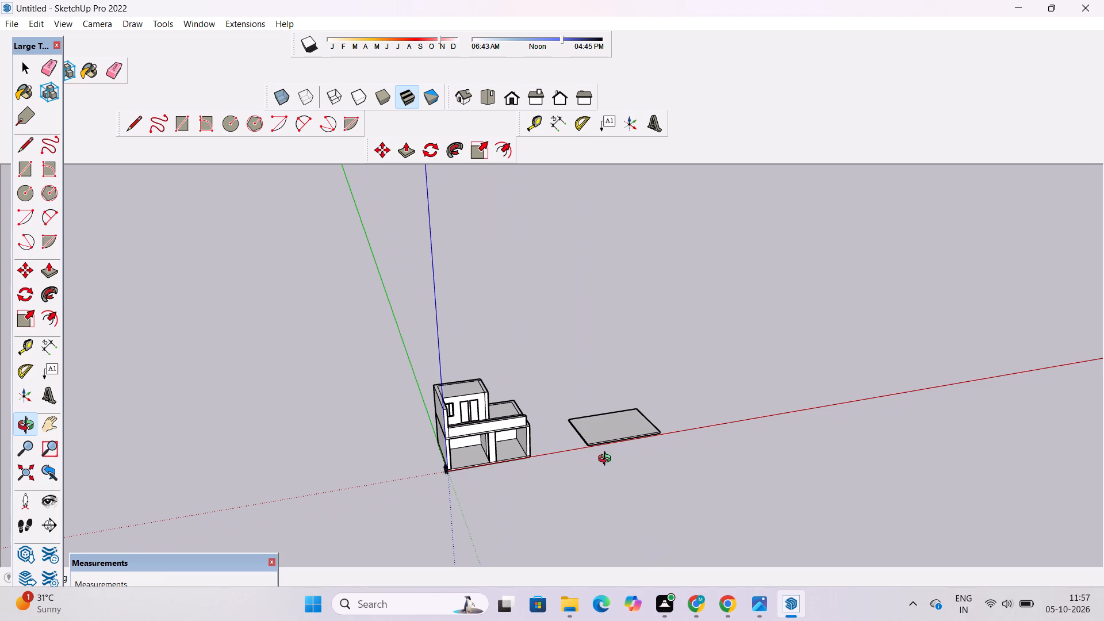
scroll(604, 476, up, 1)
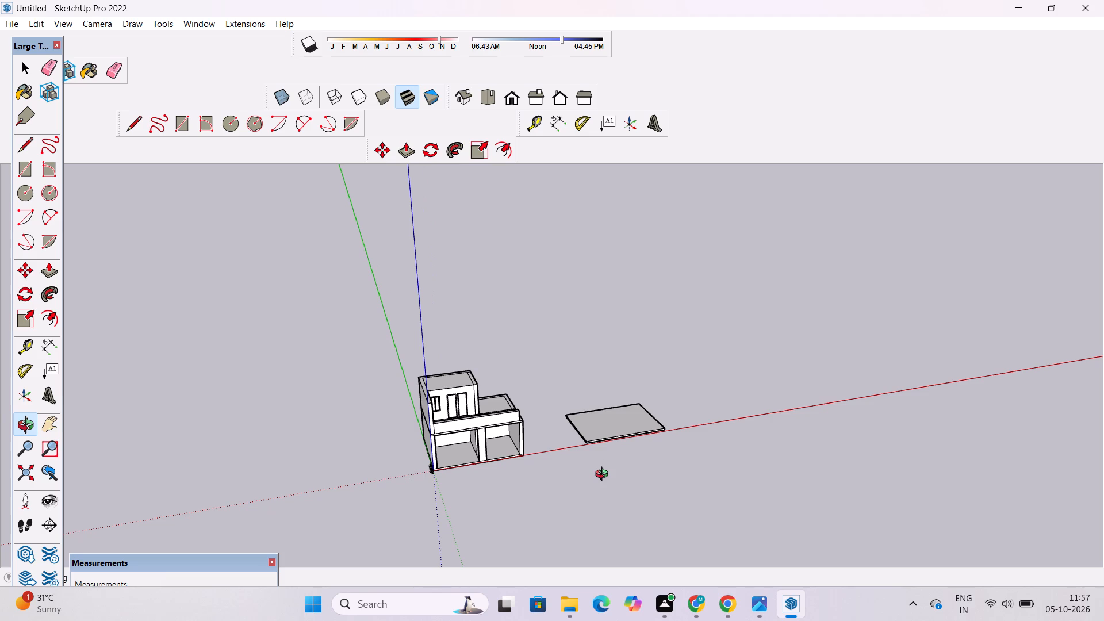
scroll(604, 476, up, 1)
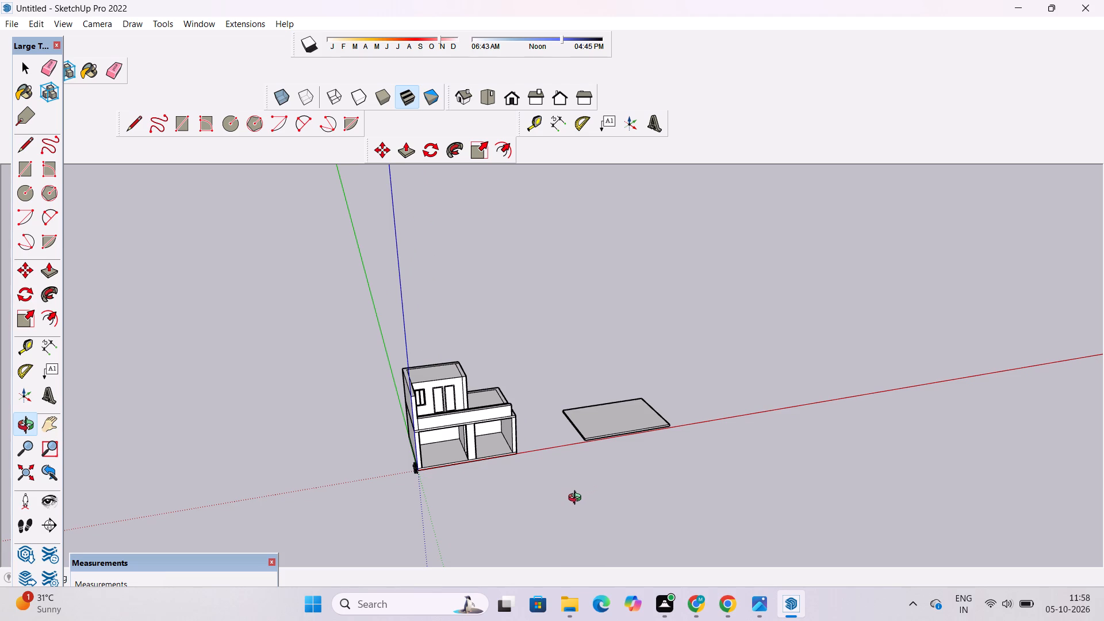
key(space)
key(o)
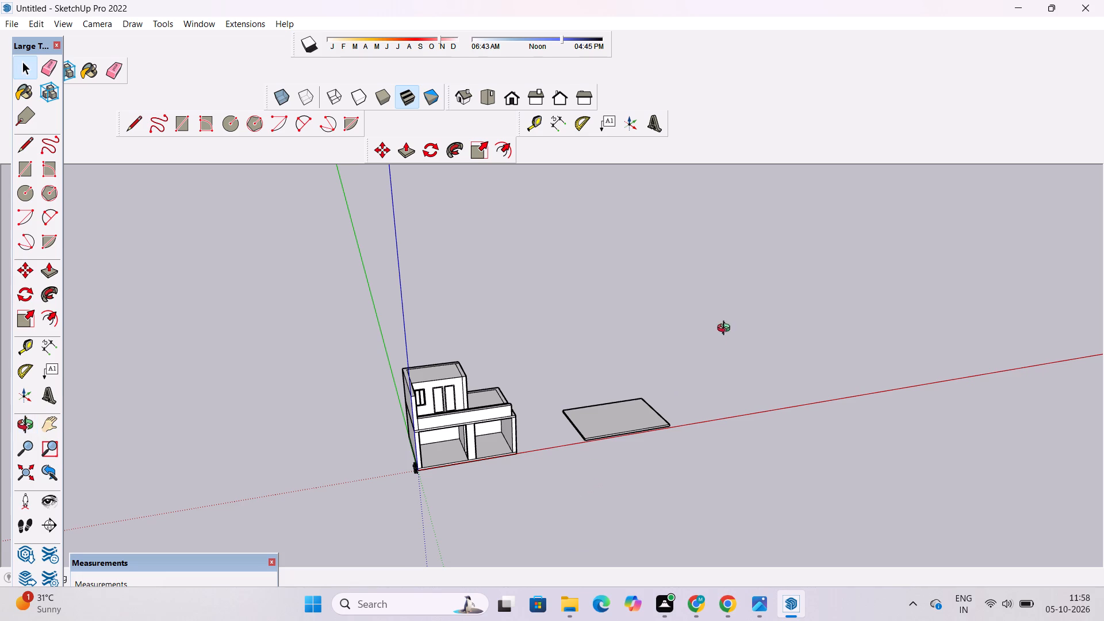
Examine the building and the separate slab from raised distant angles, and from a near eye-level view of the front.
scroll(674, 422, up, 1)
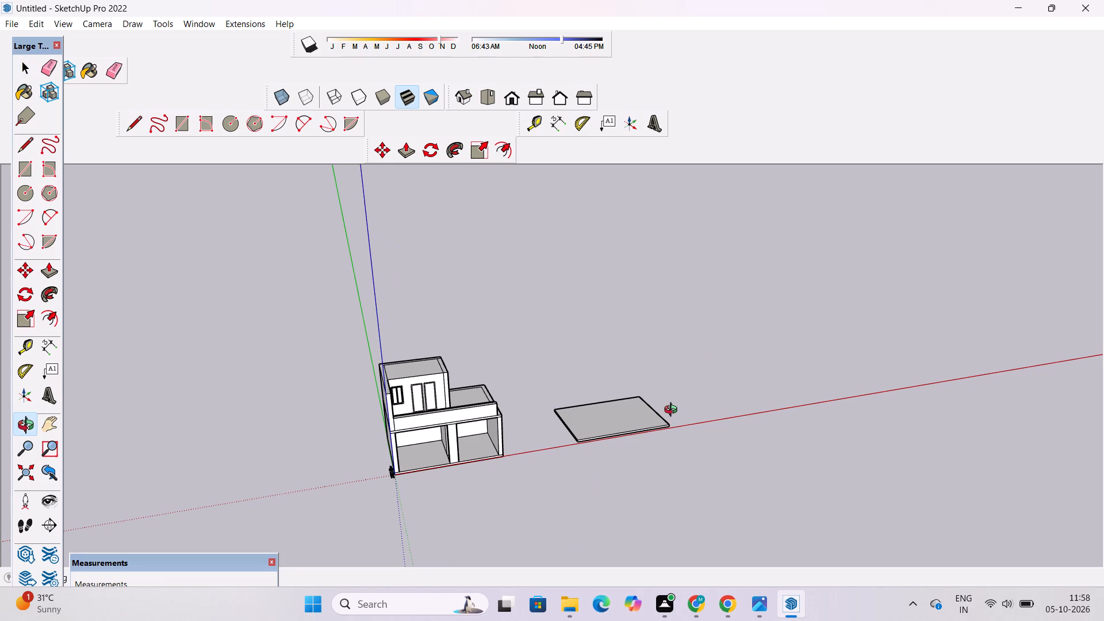
scroll(673, 411, down, 4)
drag(684, 401, 684, 461)
scroll(635, 426, up, 2)
shift+drag(634, 415, 652, 462)
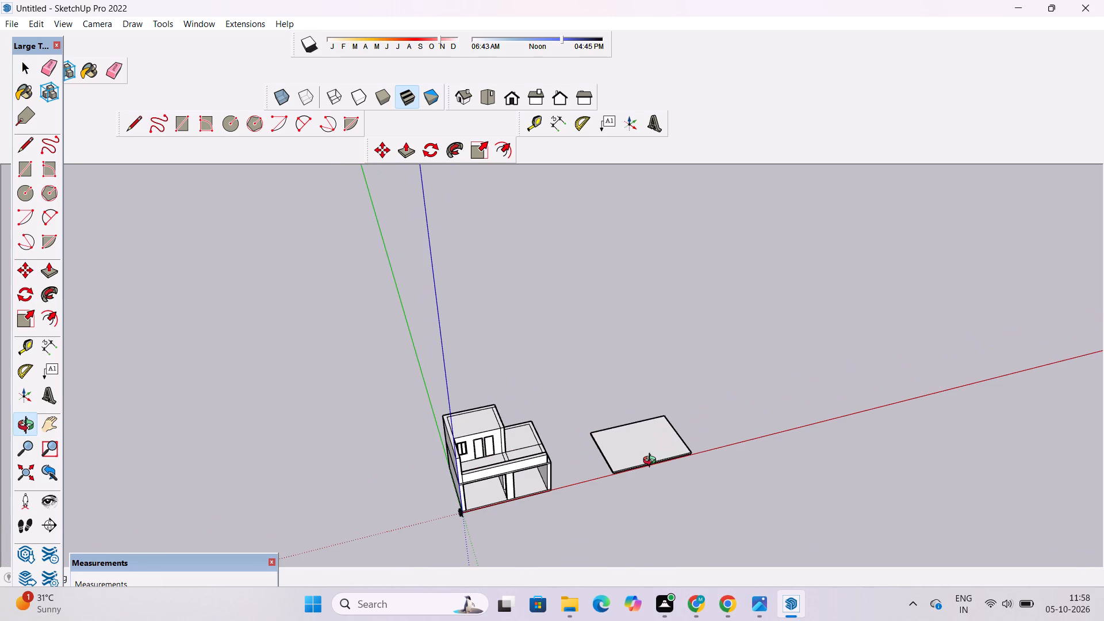
scroll(652, 462, down, 13)
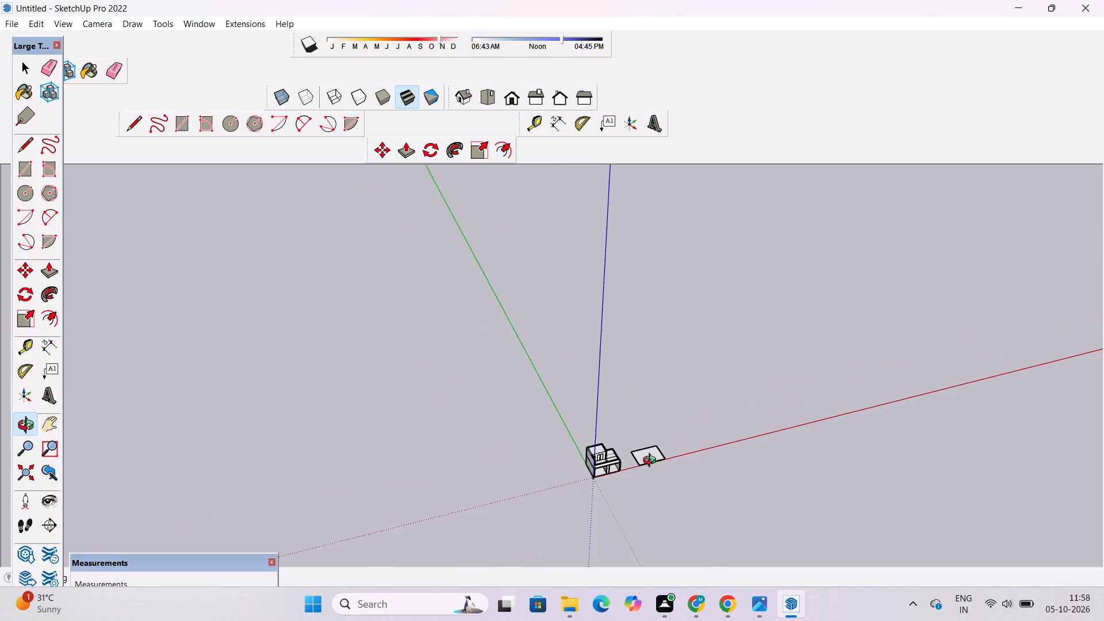
scroll(652, 462, down, 11)
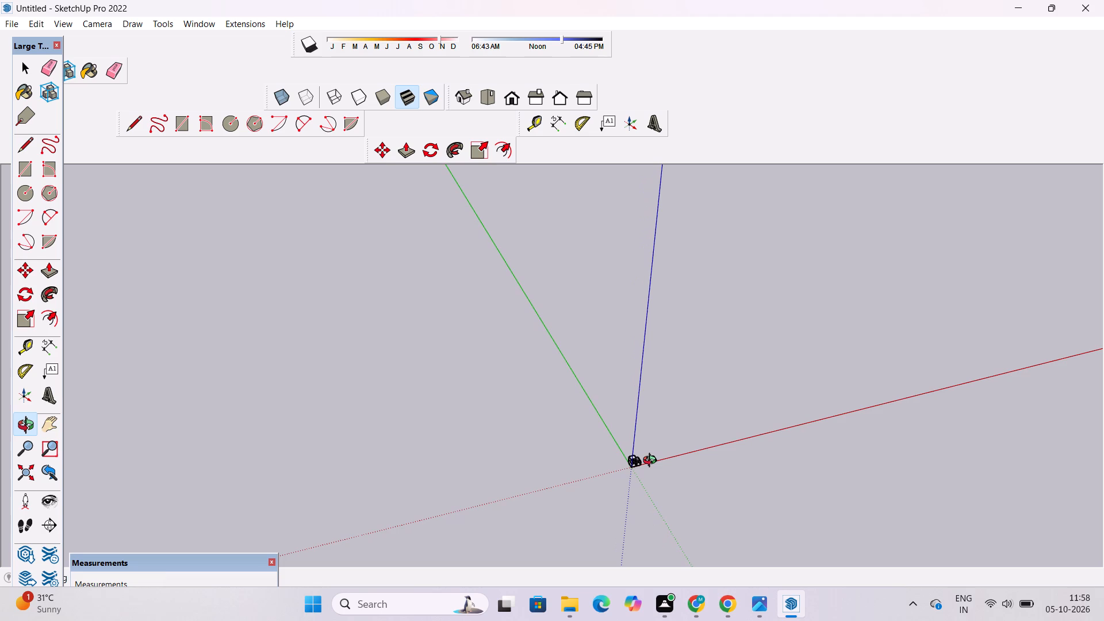
scroll(651, 463, down, 2)
drag(654, 519, 653, 501)
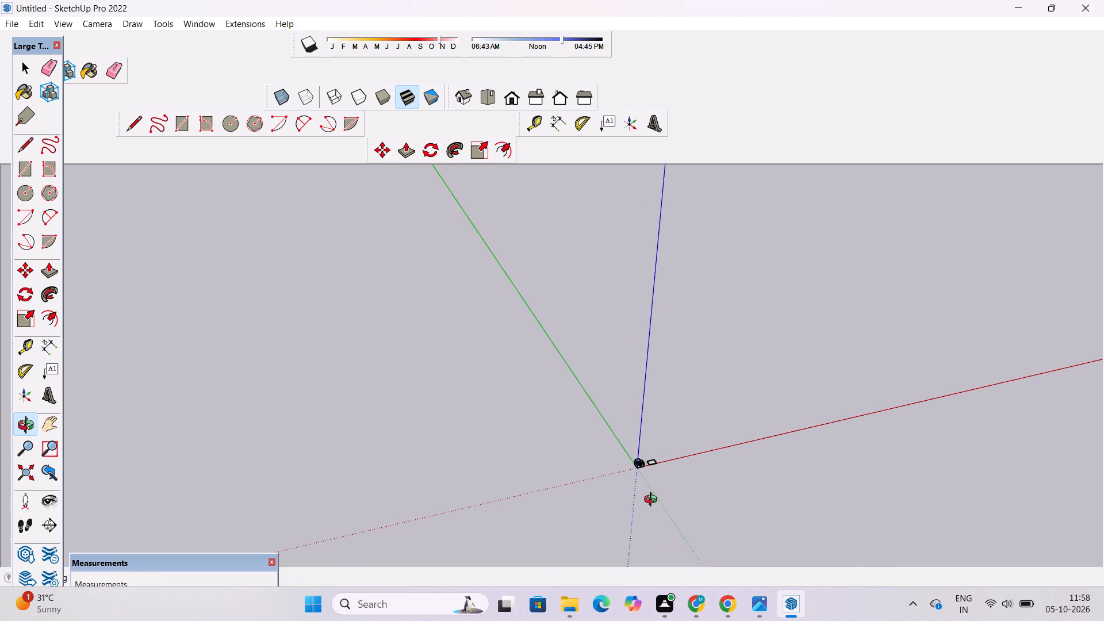
scroll(653, 524, down, 7)
scroll(653, 453, up, 16)
shift+drag(681, 499, 618, 315)
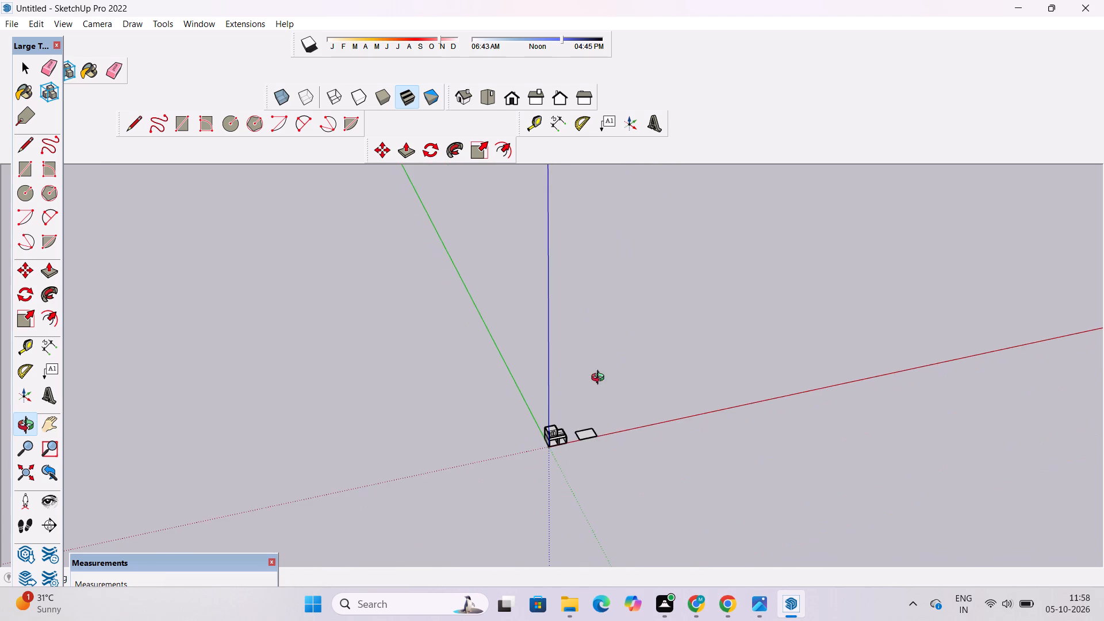
scroll(578, 496, up, 20)
drag(641, 388, 535, 279)
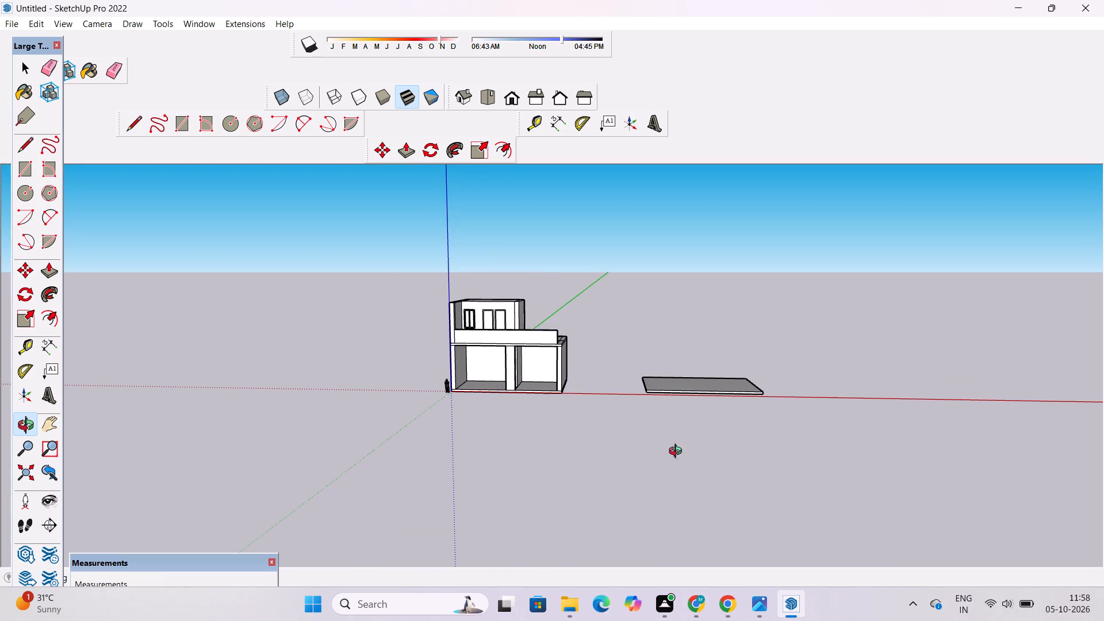
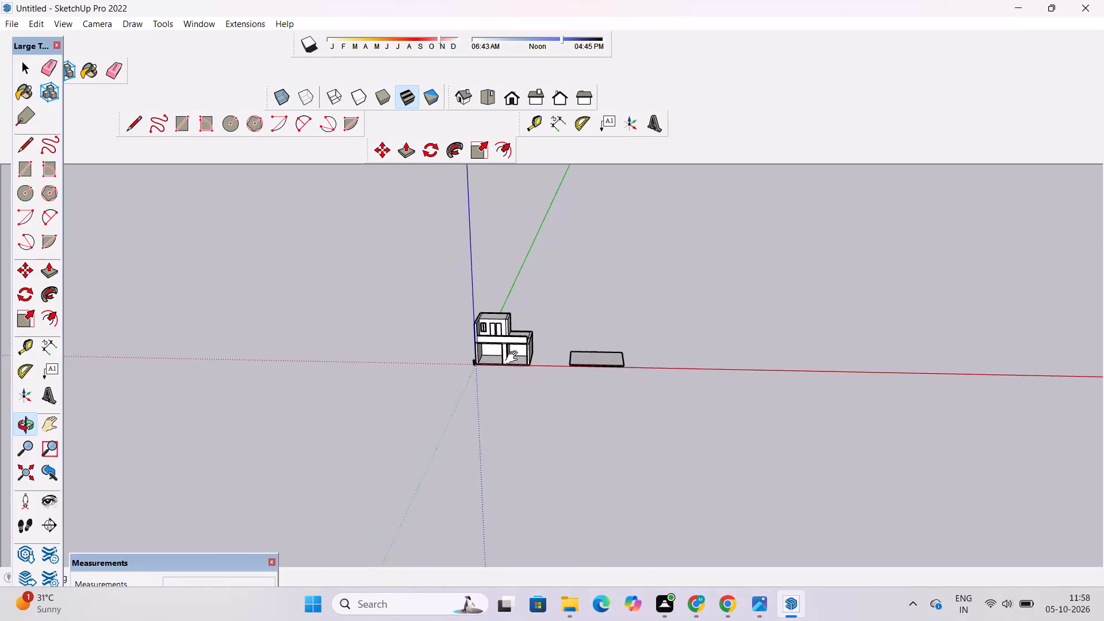
Examine the building's front and the separate slab from distant, near eye-level and raised angles.
shift+scroll(457, 301, down, 2)
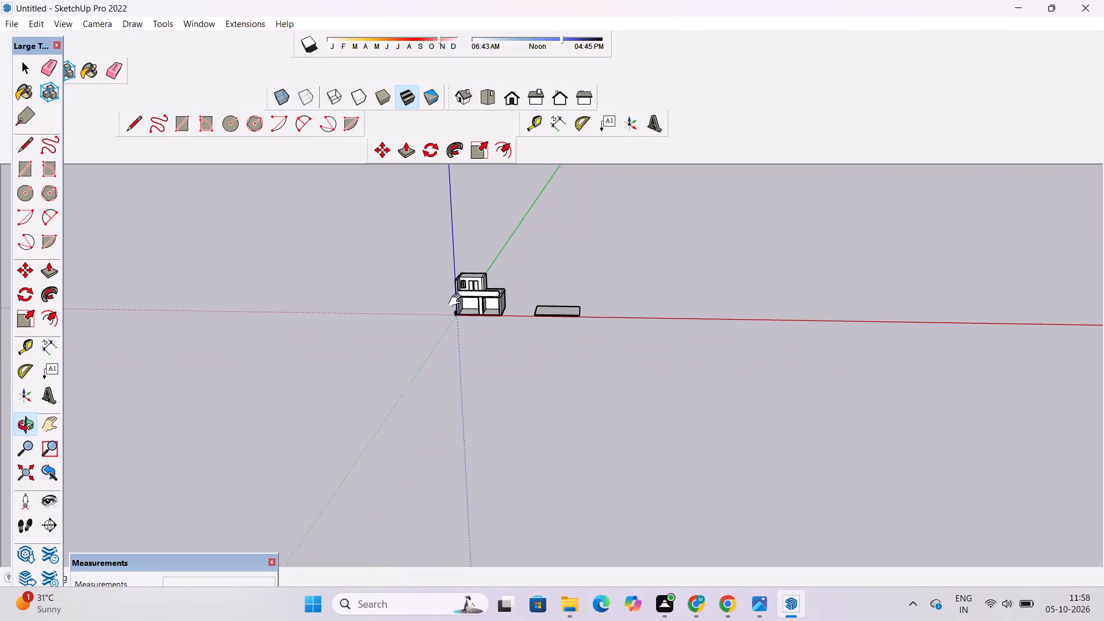
shift+scroll(457, 301, down, 4)
shift+drag(512, 270, 516, 336)
shift+drag(478, 375, 478, 304)
drag(484, 298, 505, 401)
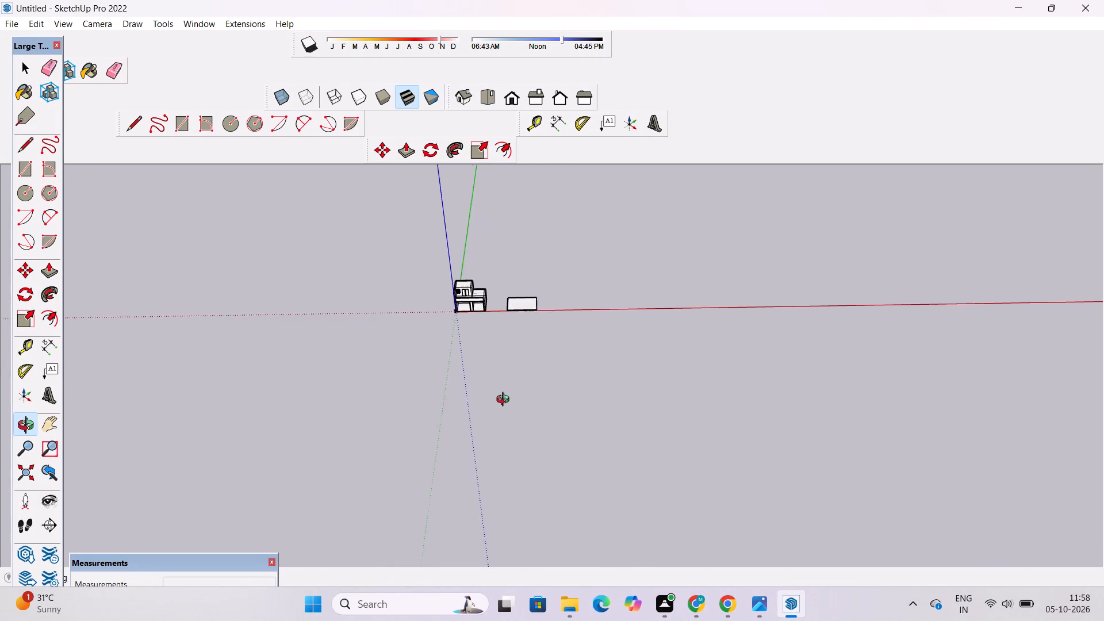
drag(505, 401, 508, 415)
scroll(494, 309, up, 18)
shift+drag(471, 300, 580, 347)
shift+scroll(361, 283, up, 5)
shift+drag(374, 290, 522, 338)
scroll(522, 331, down, 5)
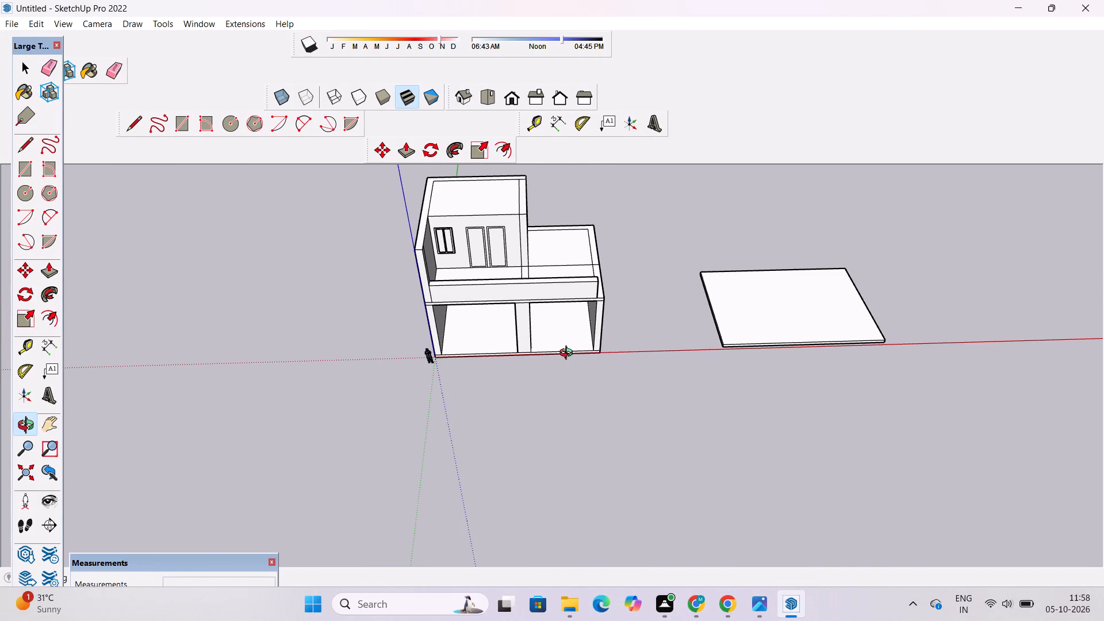
Examine the separate slab and its position beside the building from raised front angles, near and far.
key(space)
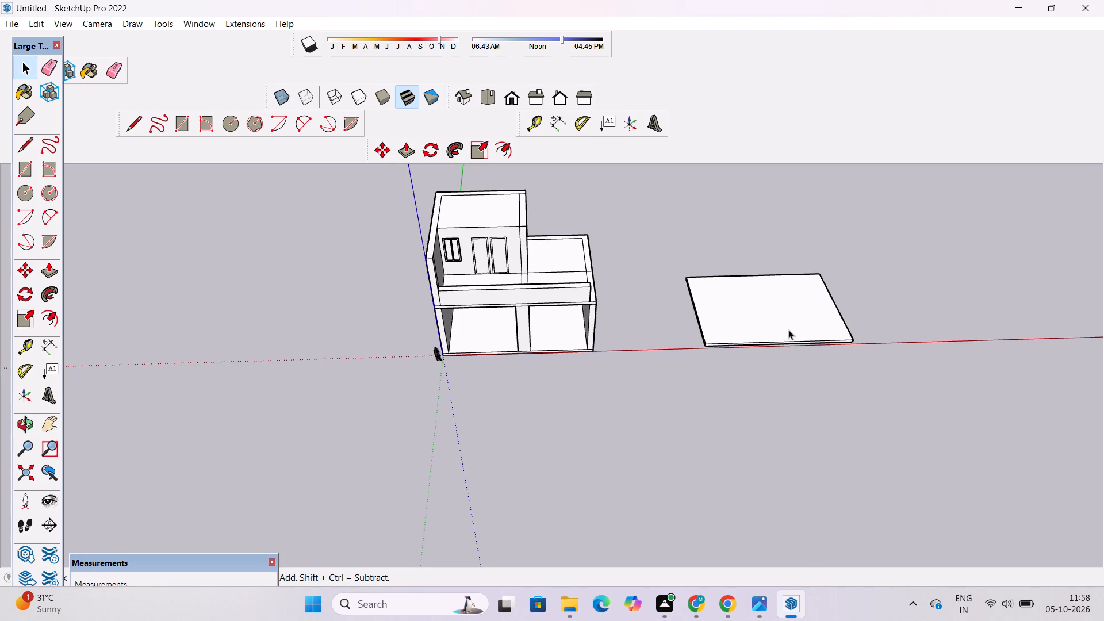
scroll(614, 301, down, 5)
scroll(737, 285, up, 2)
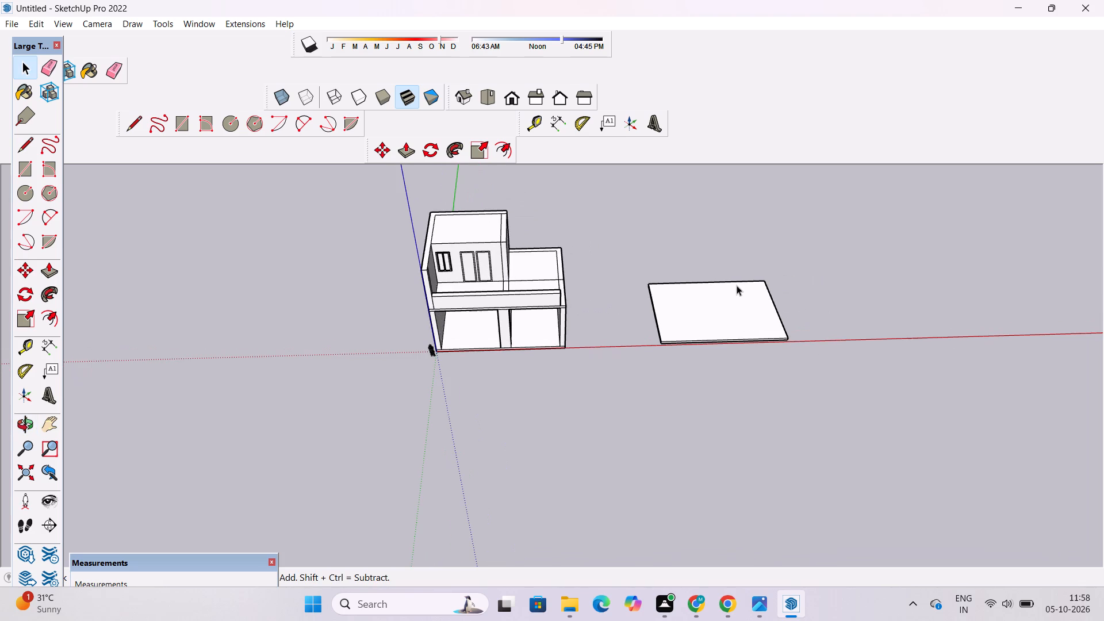
scroll(704, 298, down, 3)
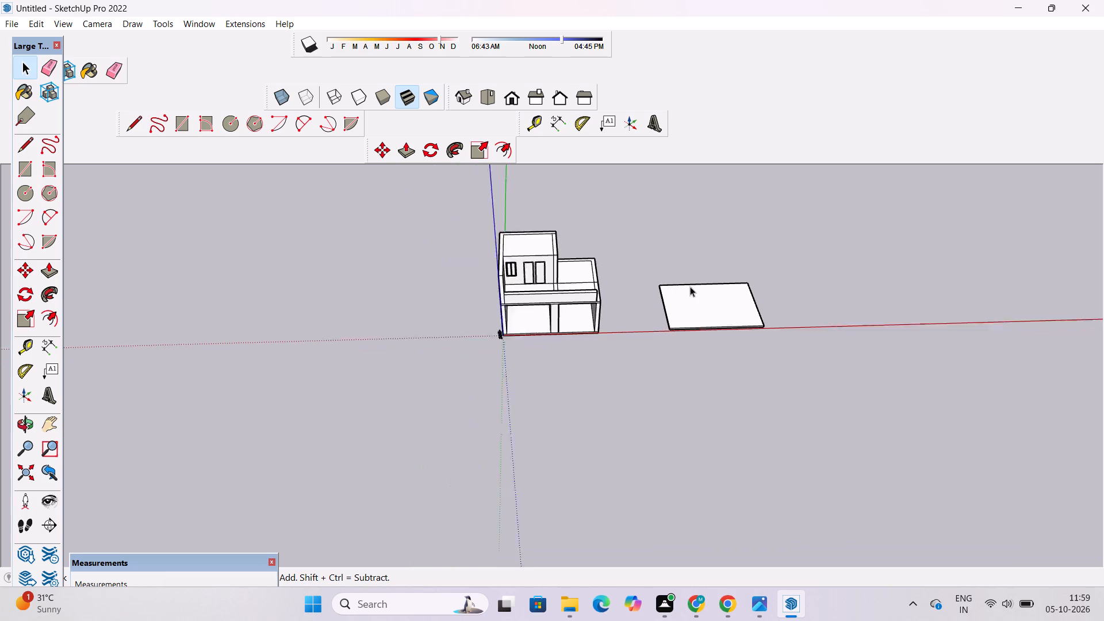
scroll(690, 286, down, 2)
scroll(693, 301, up, 8)
key(o)
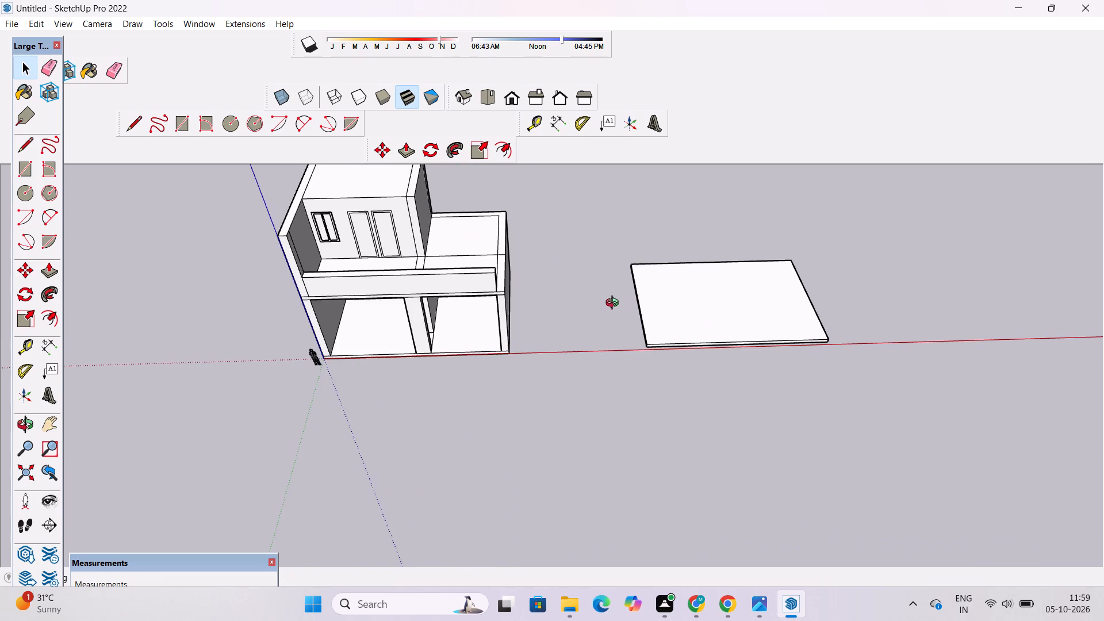
scroll(614, 304, down, 2)
shift+drag(657, 308, 526, 279)
scroll(555, 297, up, 8)
shift+drag(535, 302, 611, 324)
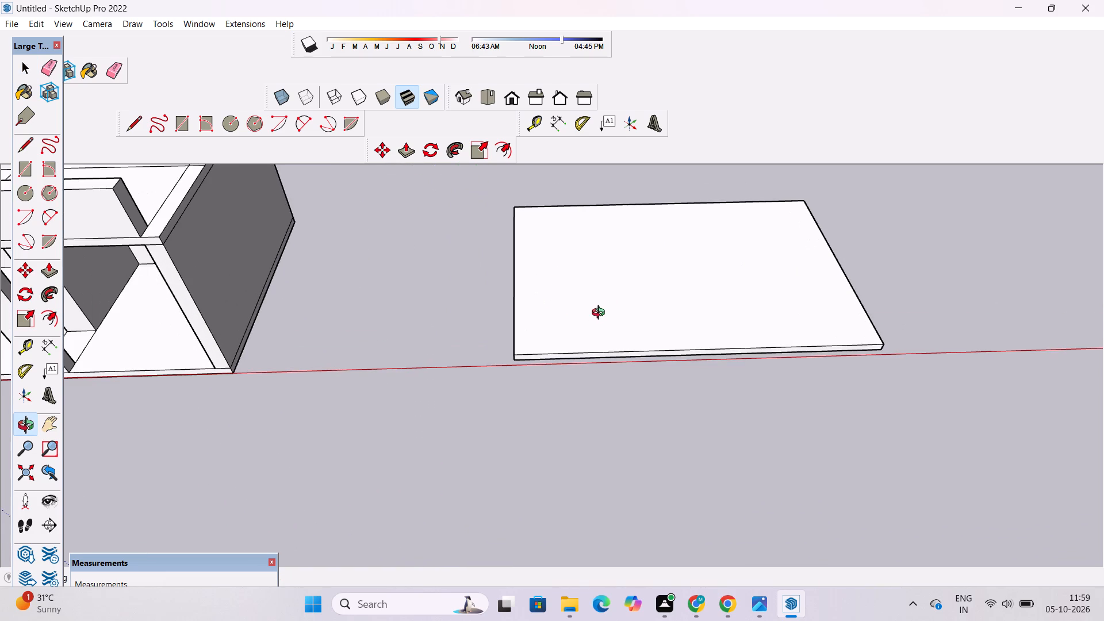
scroll(601, 314, down, 4)
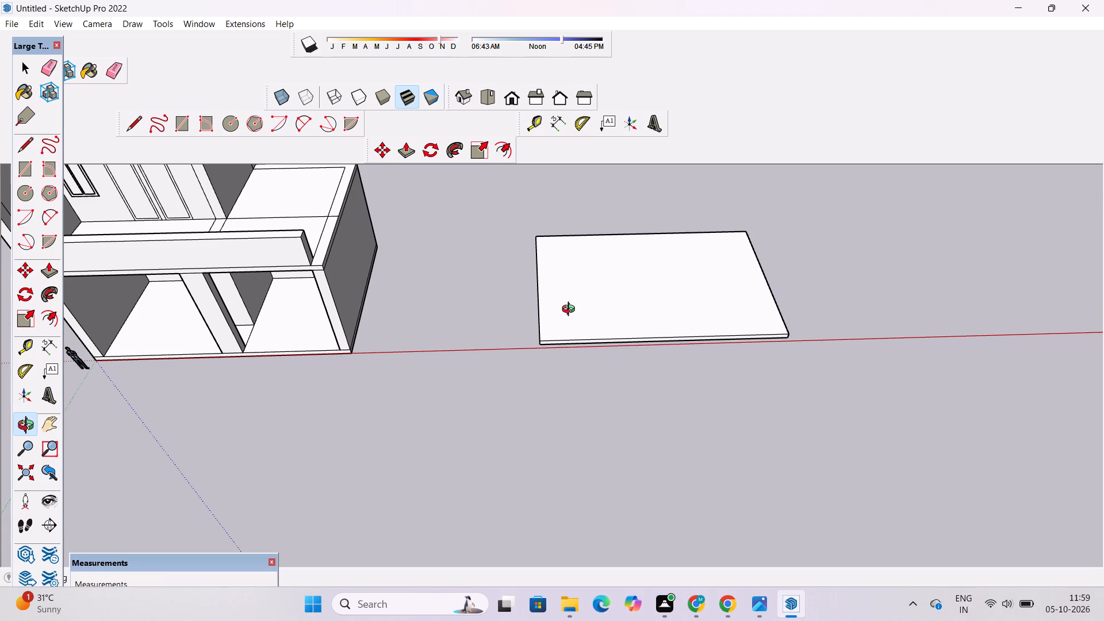
scroll(590, 308, down, 8)
shift+drag(605, 315, 527, 325)
Explode the separate slab group beside the building into loose geometry.
key(space)
scroll(555, 308, up, 8)
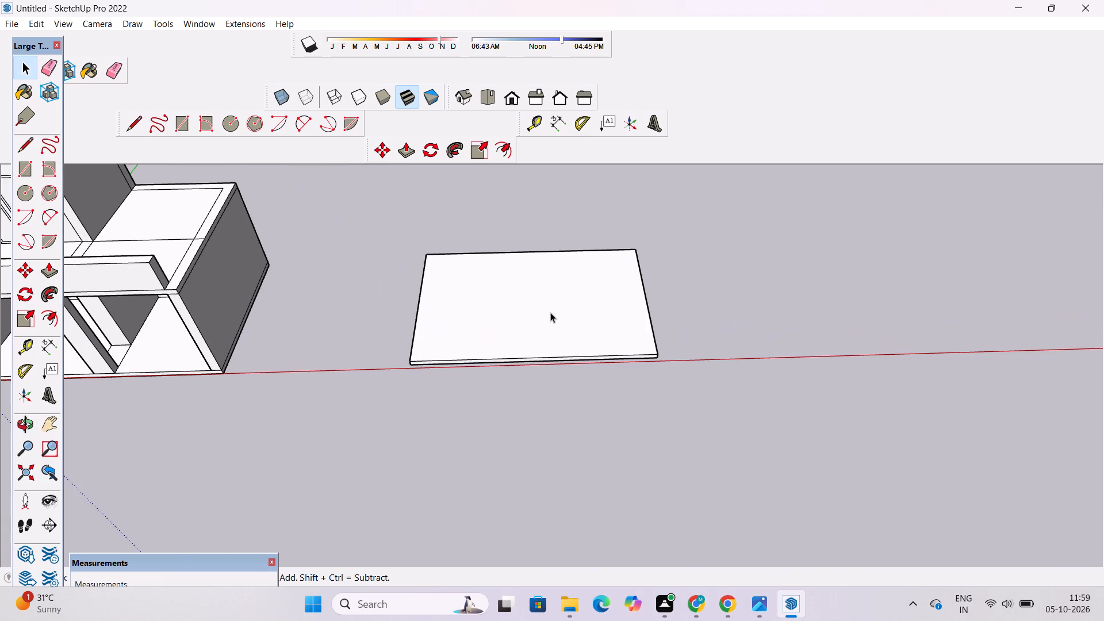
double_click(548, 318)
click(885, 268)
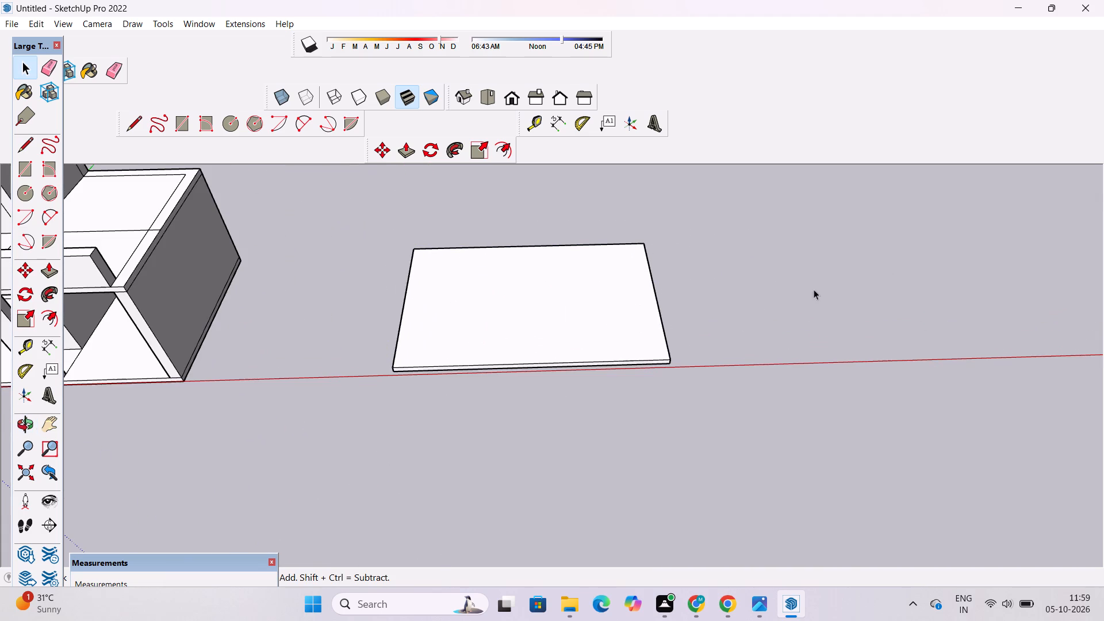
click(617, 334)
right_click(649, 326)
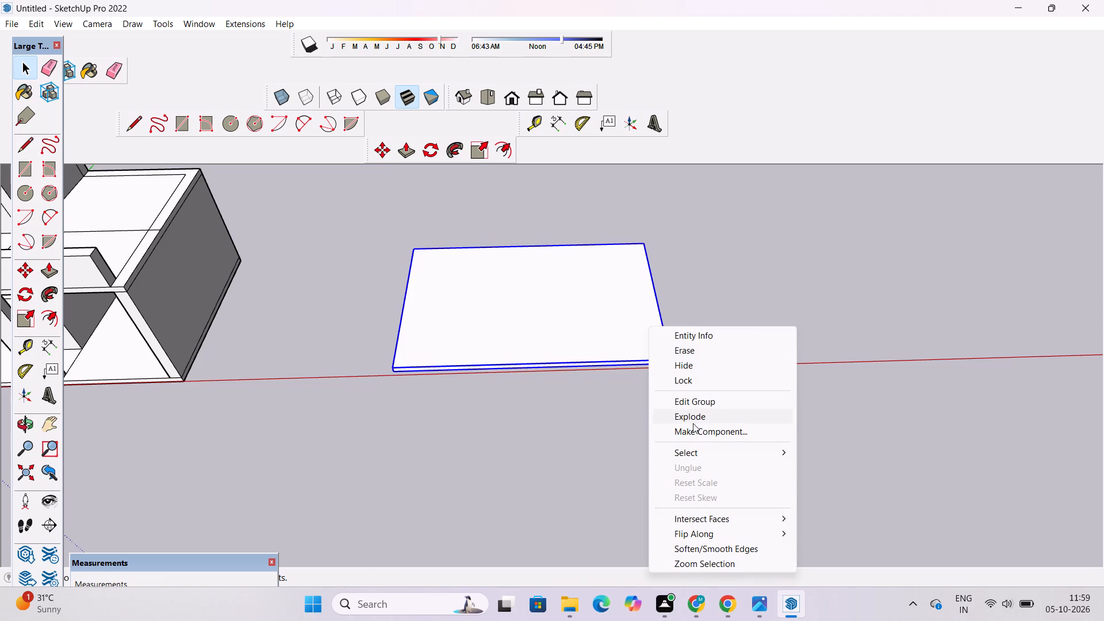
click(693, 417)
click(1006, 265)
Copy the slab's top face with its edges along the red axis, placing the copy clear of the slab on the side away from the building.
key(space)
double_click(621, 316)
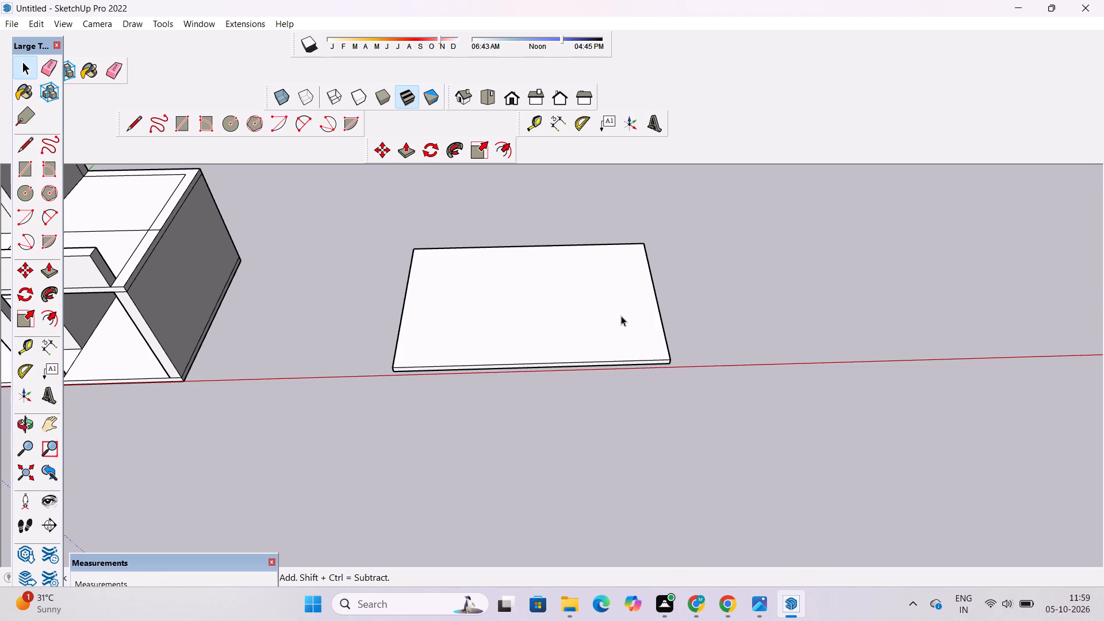
key(m)
scroll(404, 375, up, 4)
click(386, 362)
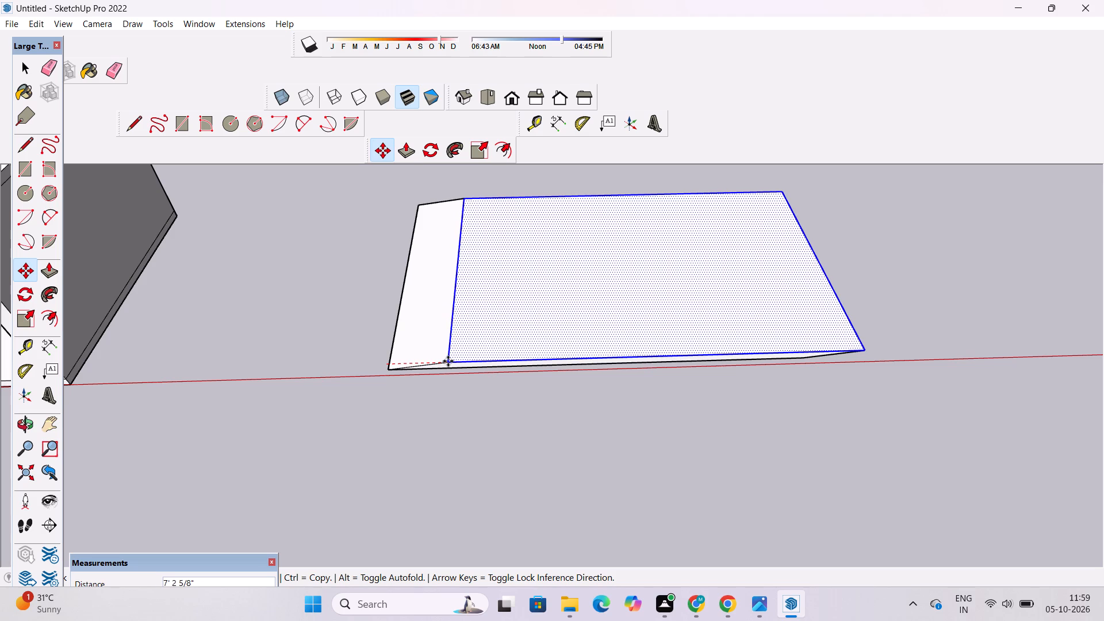
scroll(434, 358, down, 13)
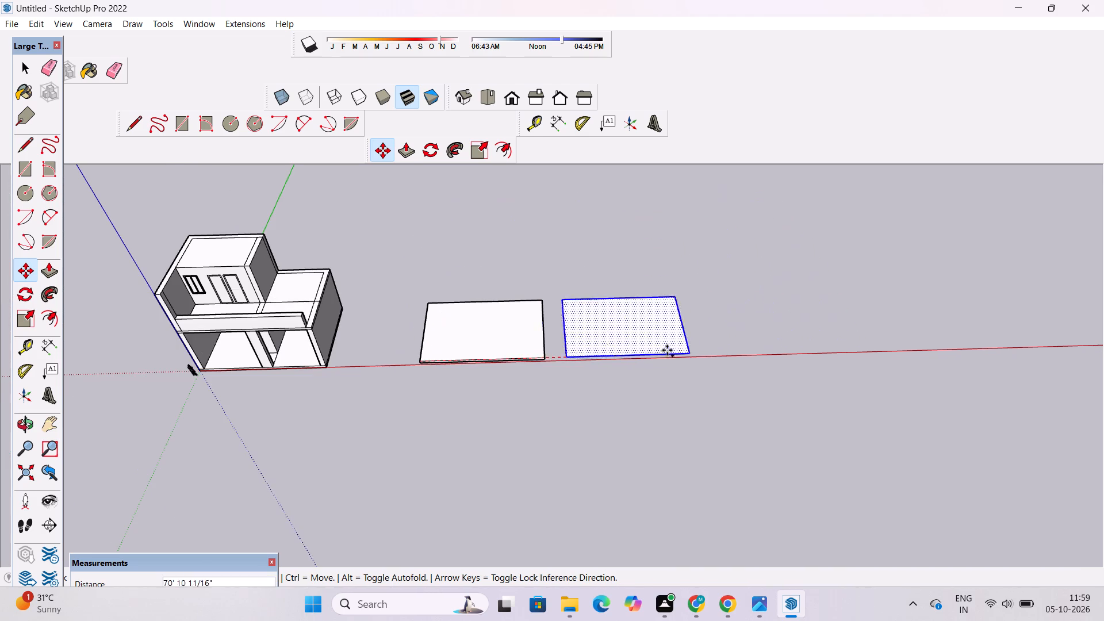
click(697, 350)
key(space)
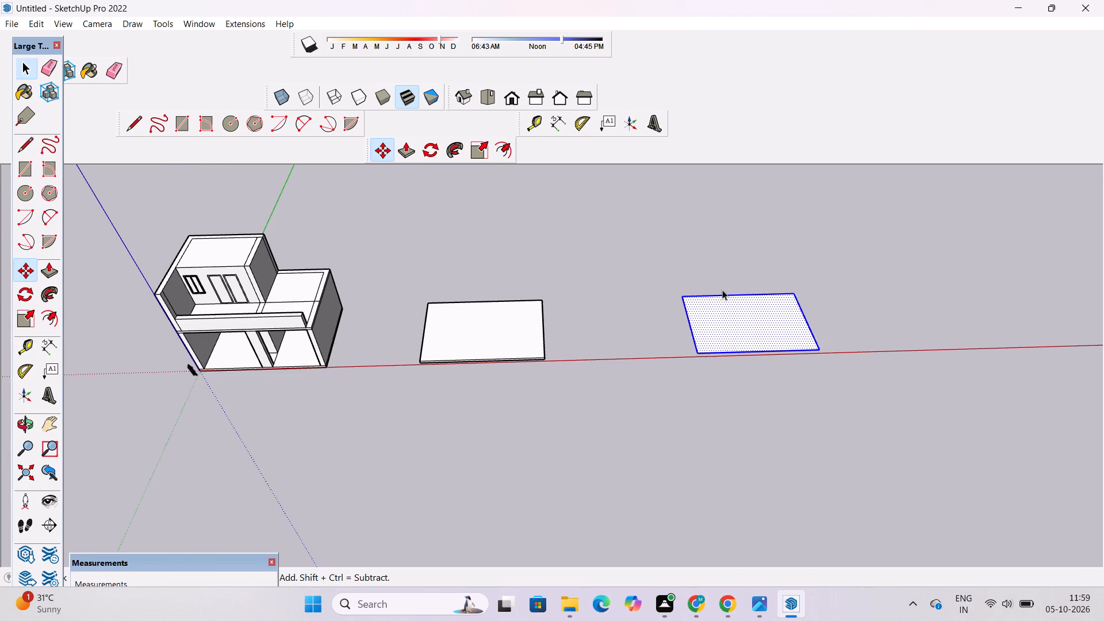
Examine the building, the slab and the copied face together from progressively higher angles.
scroll(716, 329, up, 2)
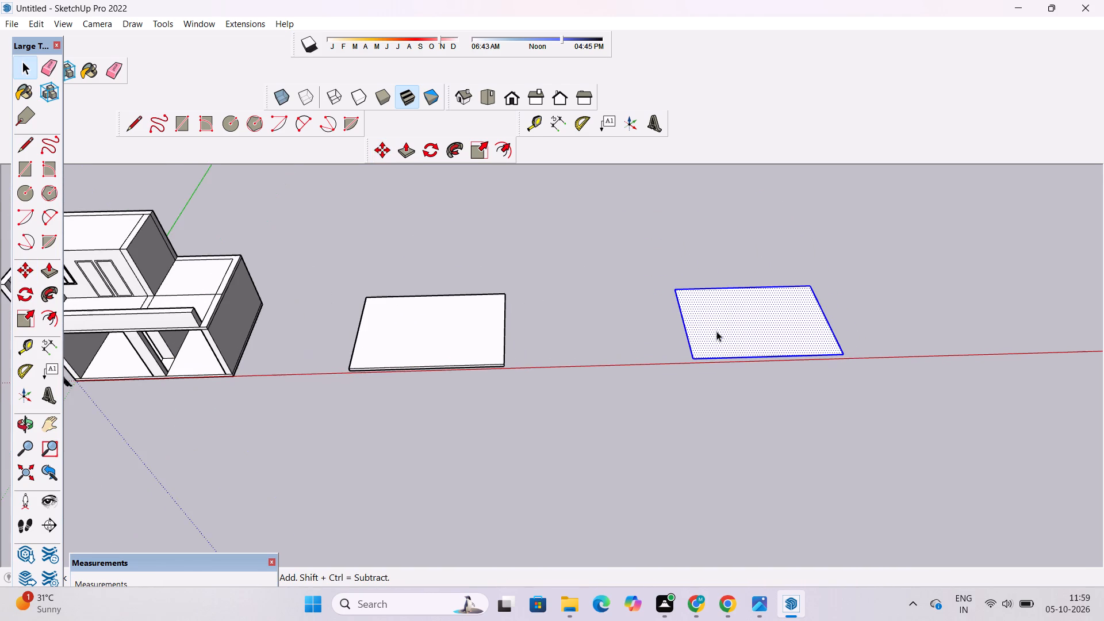
scroll(716, 331, up, 1)
key(space)
text(o)
scroll(726, 327, down, 5)
shift+drag(655, 356, 812, 357)
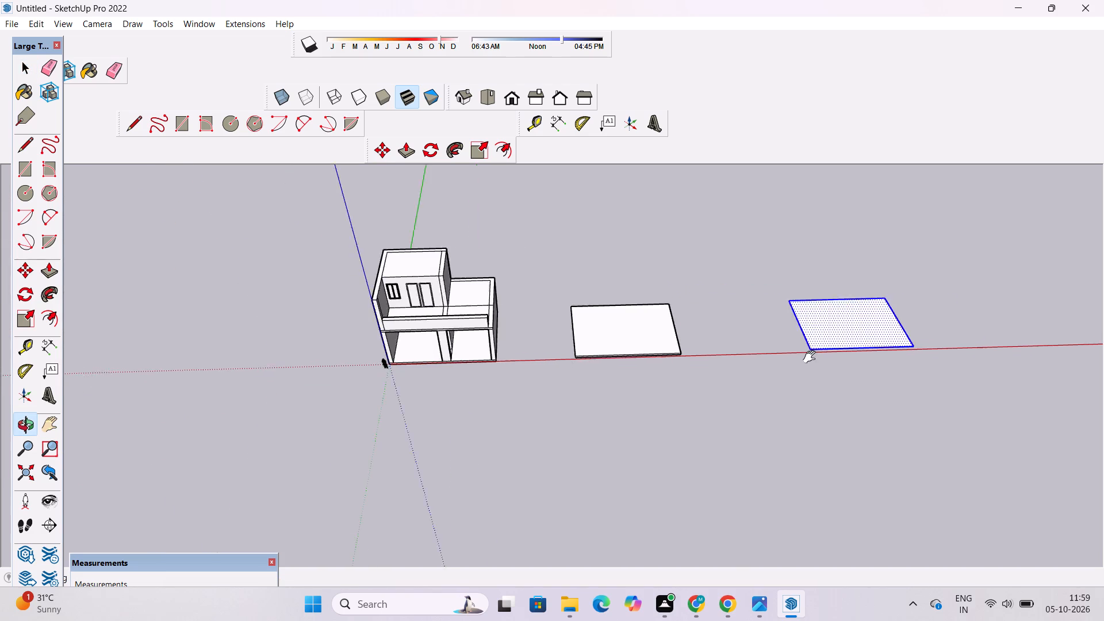
shift+drag(812, 357, 838, 358)
drag(813, 381, 816, 461)
scroll(745, 310, up, 2)
drag(745, 310, 744, 324)
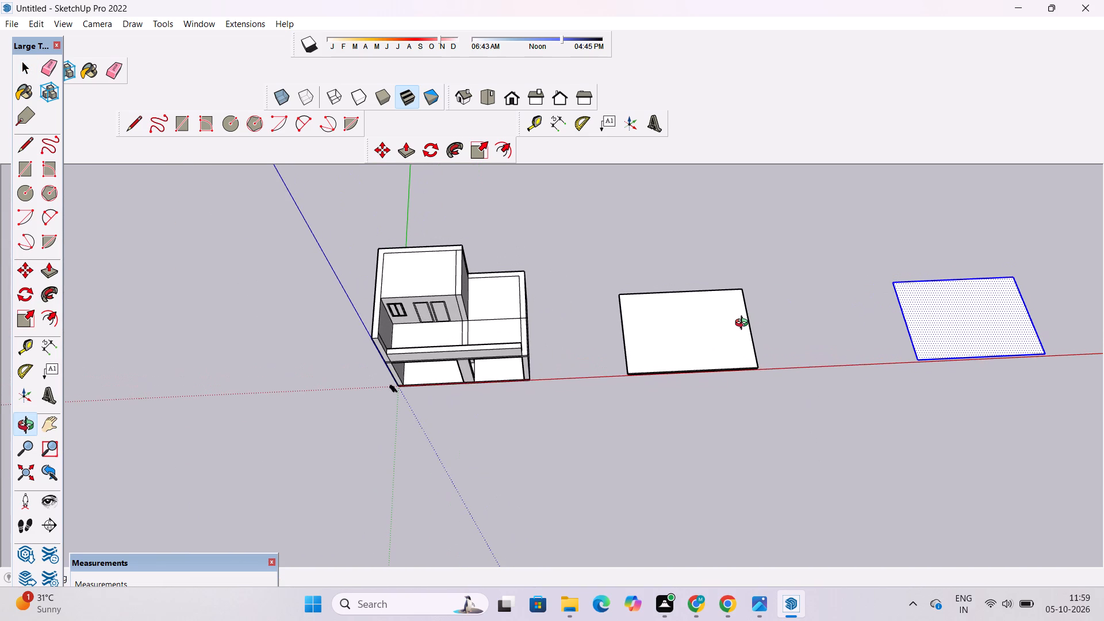
shift+drag(770, 315, 774, 333)
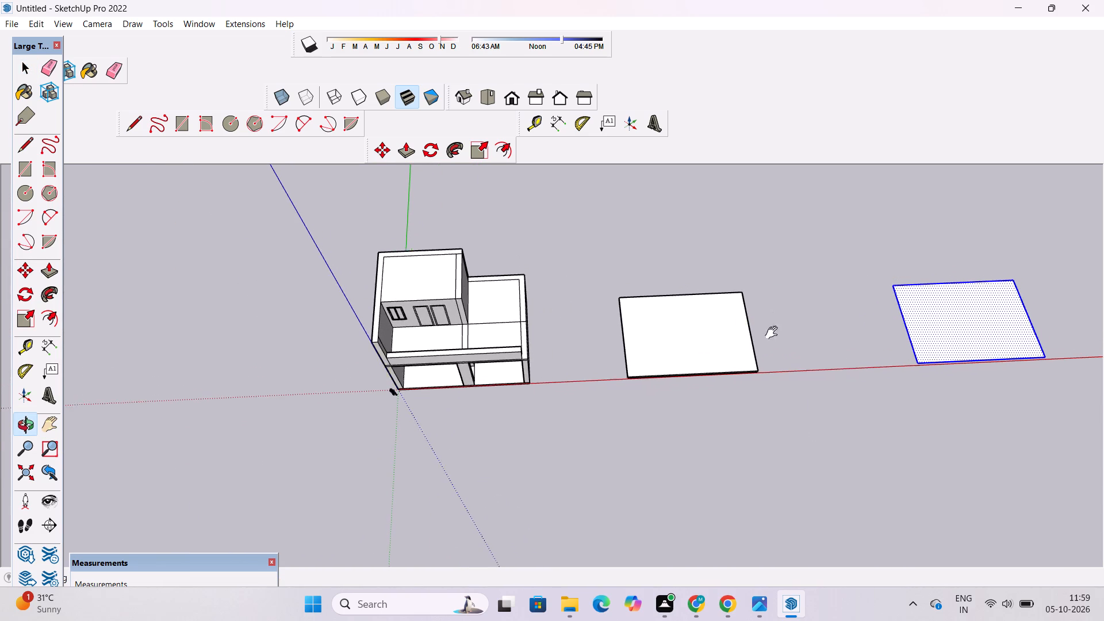
shift+drag(774, 333, 784, 365)
Examine the building's front and the row of slab and copied face from a lower angle at varying distances.
scroll(566, 446, up, 4)
drag(451, 482, 477, 344)
scroll(490, 315, up, 1)
scroll(490, 315, down, 3)
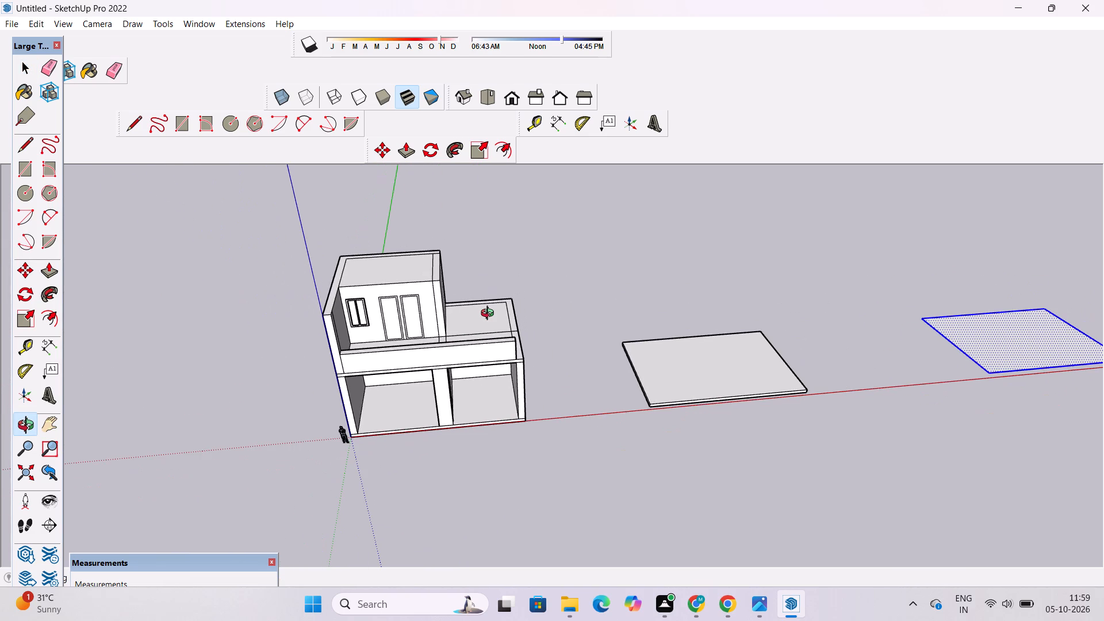
scroll(490, 315, up, 1)
scroll(490, 315, down, 2)
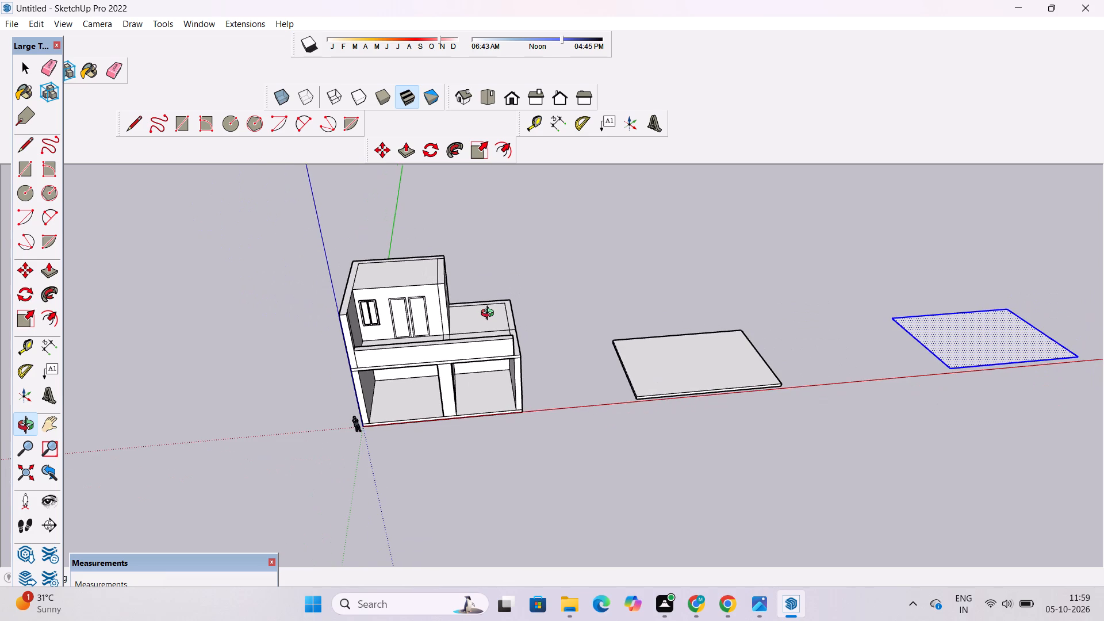
scroll(490, 315, up, 3)
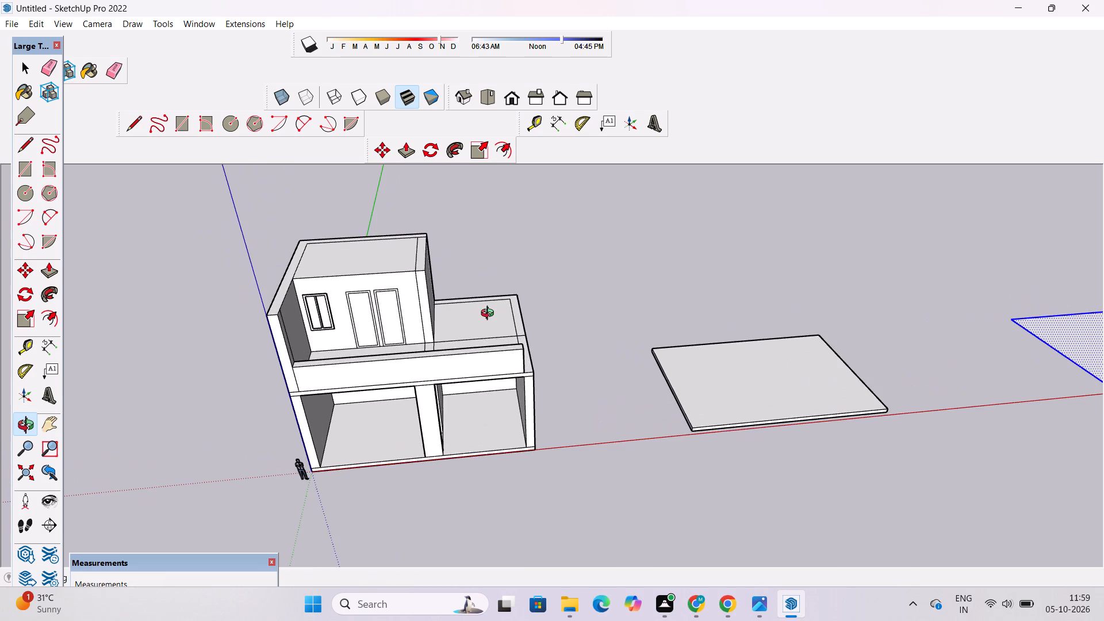
scroll(490, 315, down, 3)
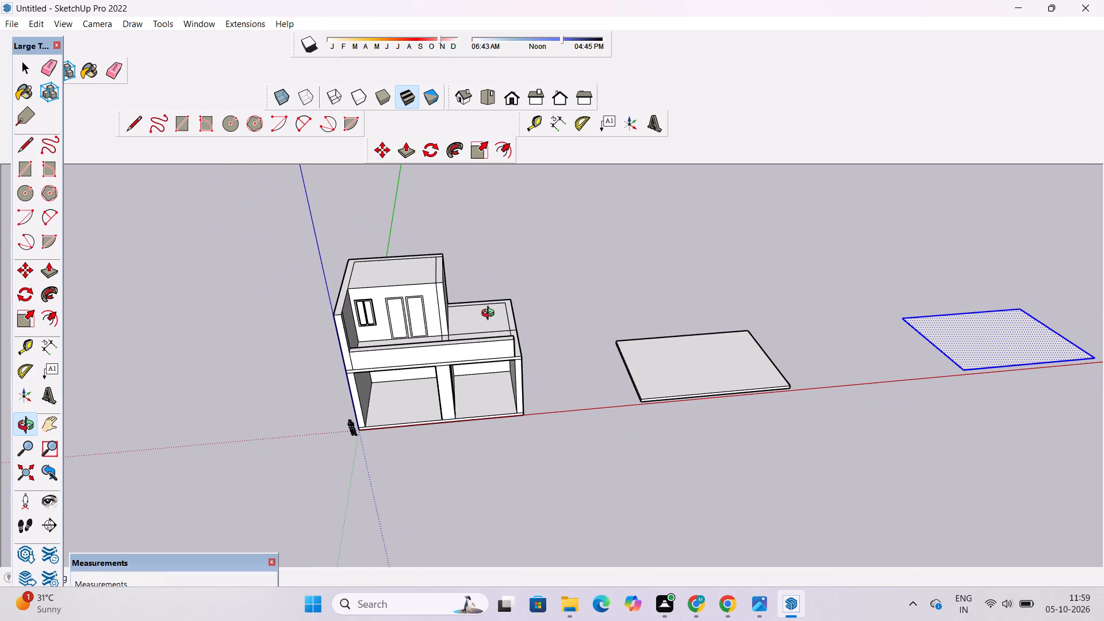
scroll(504, 306, down, 3)
Examine the building's roof, terrace and parapet beside the slab from a raised front angle.
drag(519, 379, 473, 368)
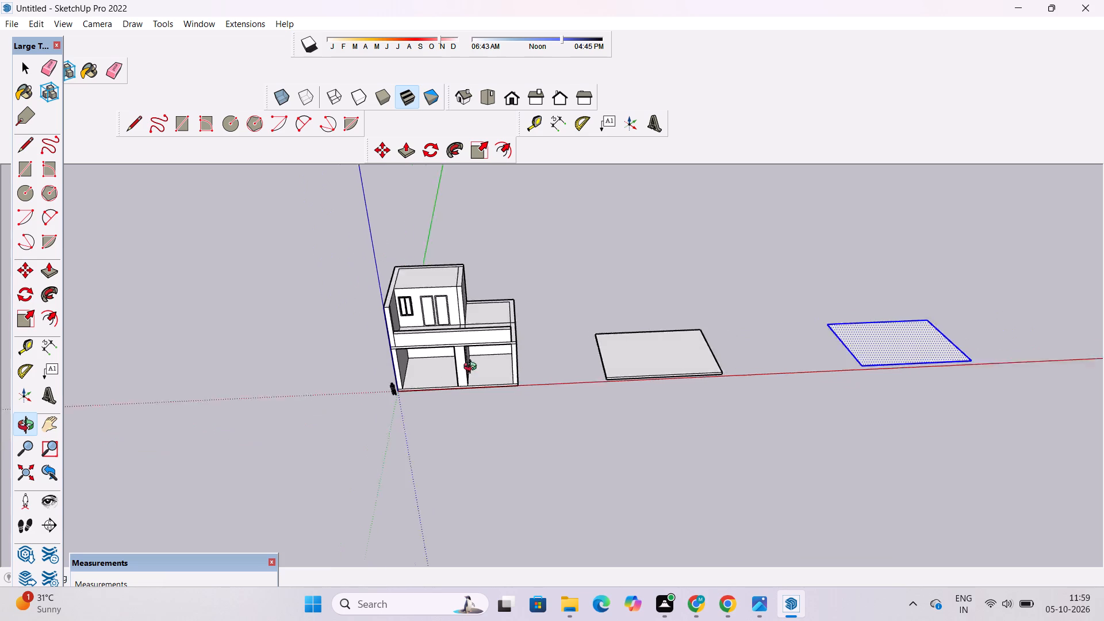
drag(473, 368, 424, 340)
scroll(467, 308, up, 4)
drag(484, 329, 534, 391)
scroll(499, 264, up, 5)
drag(499, 287, 504, 317)
shift+drag(484, 346, 524, 362)
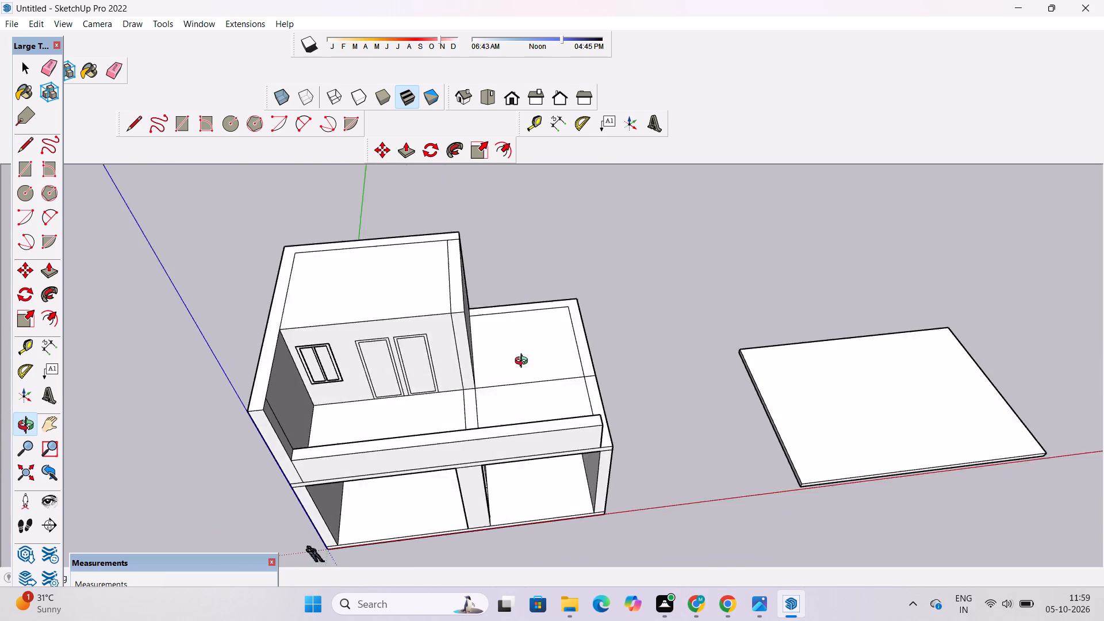
shift+drag(524, 362, 509, 321)
shift+scroll(500, 310, down, 6)
shift+drag(538, 333, 486, 343)
Select all faces and edges of the thick slab beside the building and make them a group.
key(space)
click(673, 367)
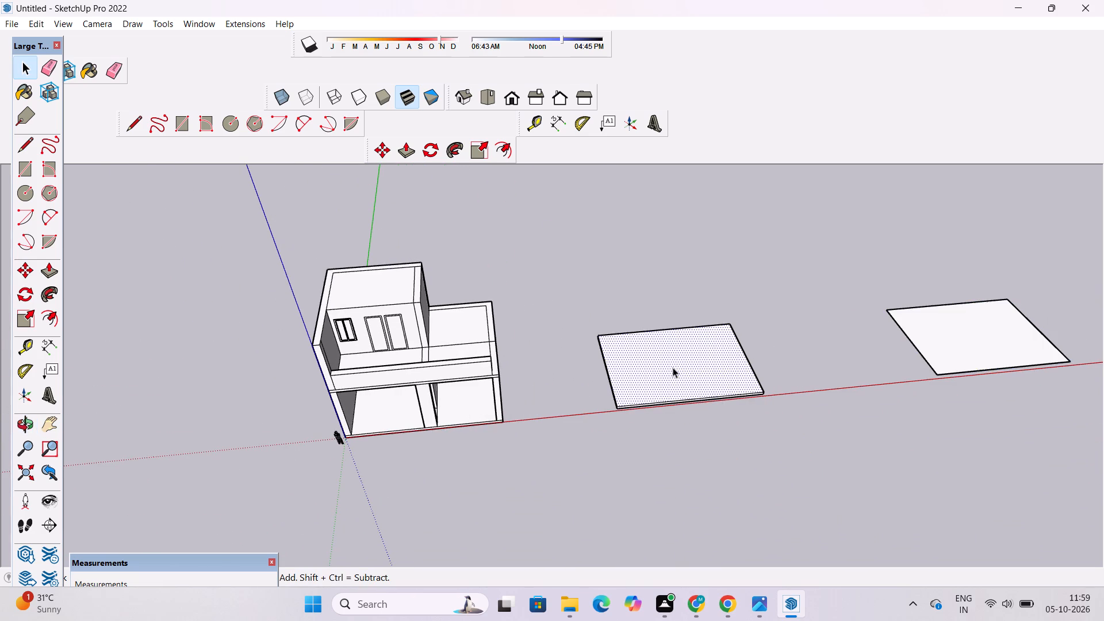
scroll(673, 367, up, 1)
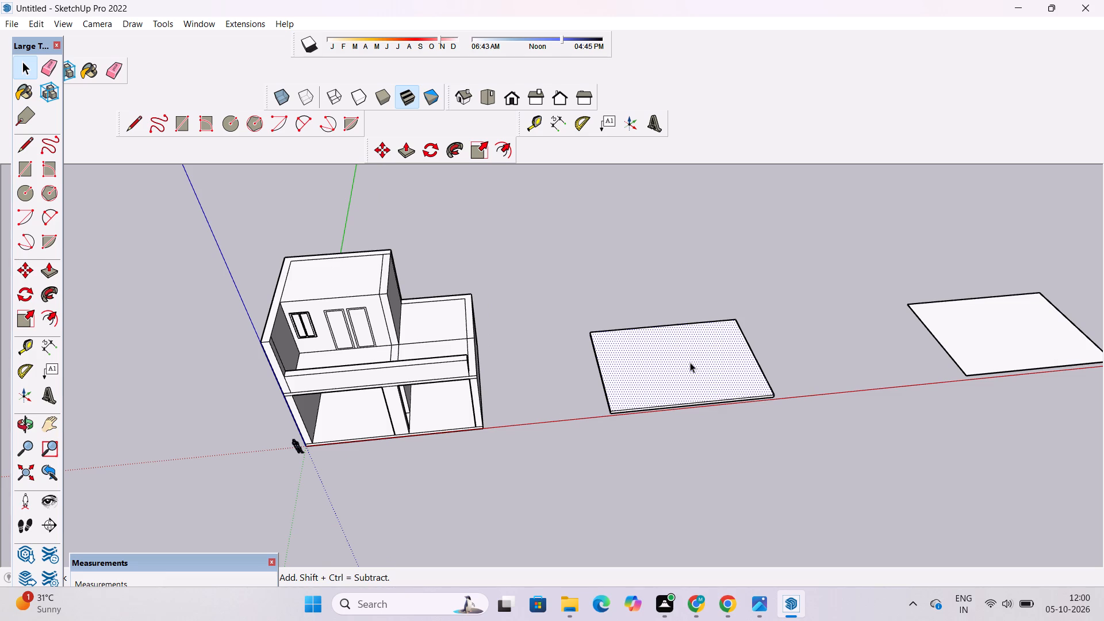
scroll(690, 362, down, 2)
scroll(696, 359, up, 4)
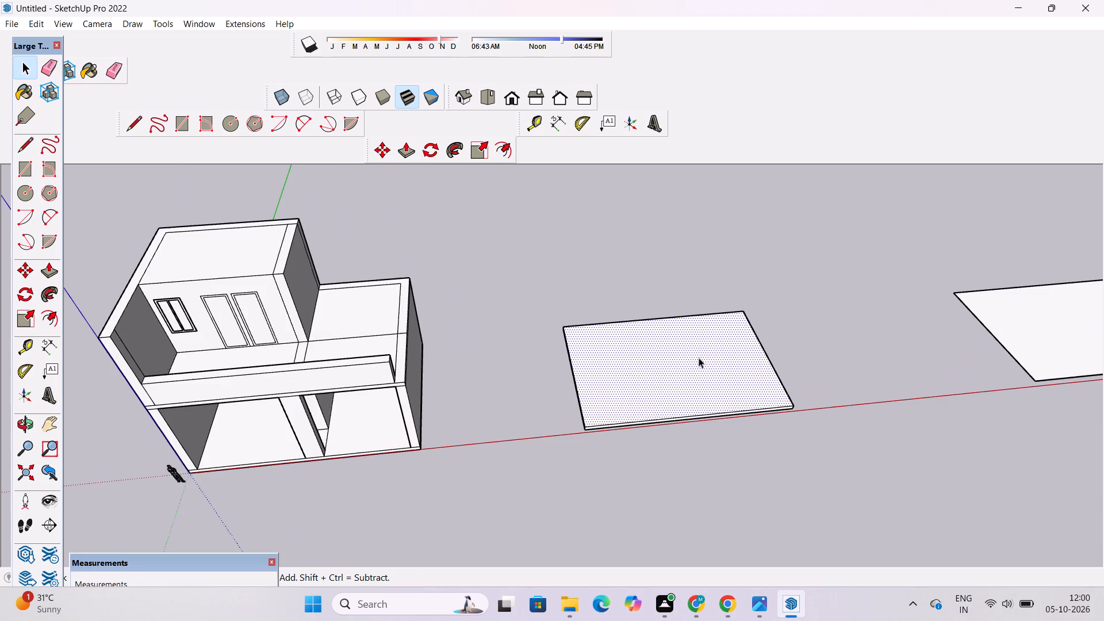
click(911, 313)
triple_click(719, 371)
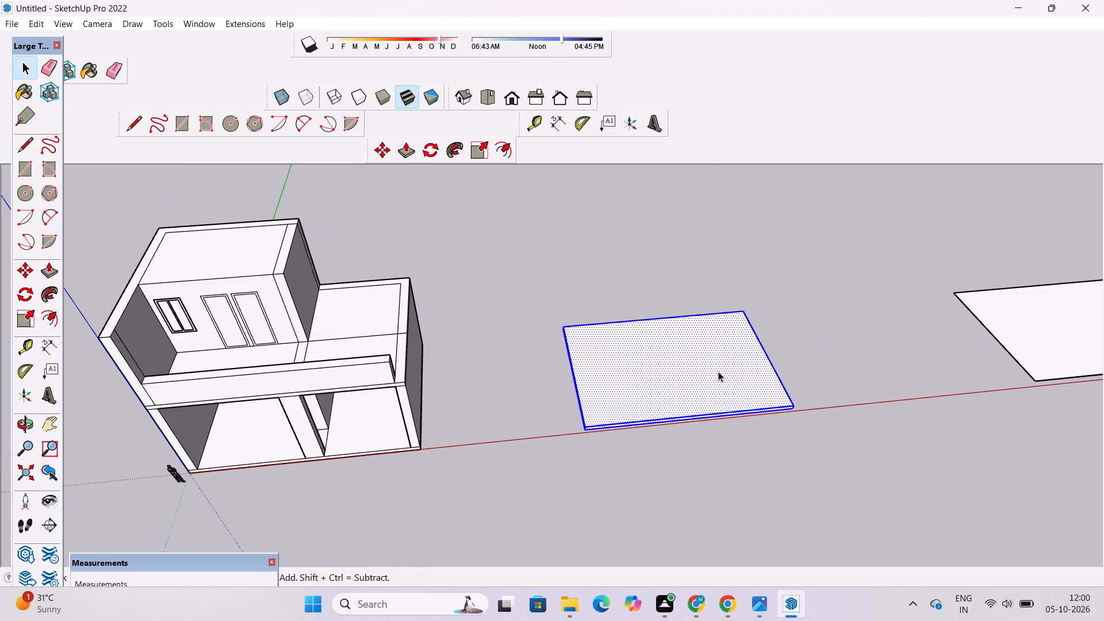
right_click(718, 371)
click(768, 260)
click(799, 328)
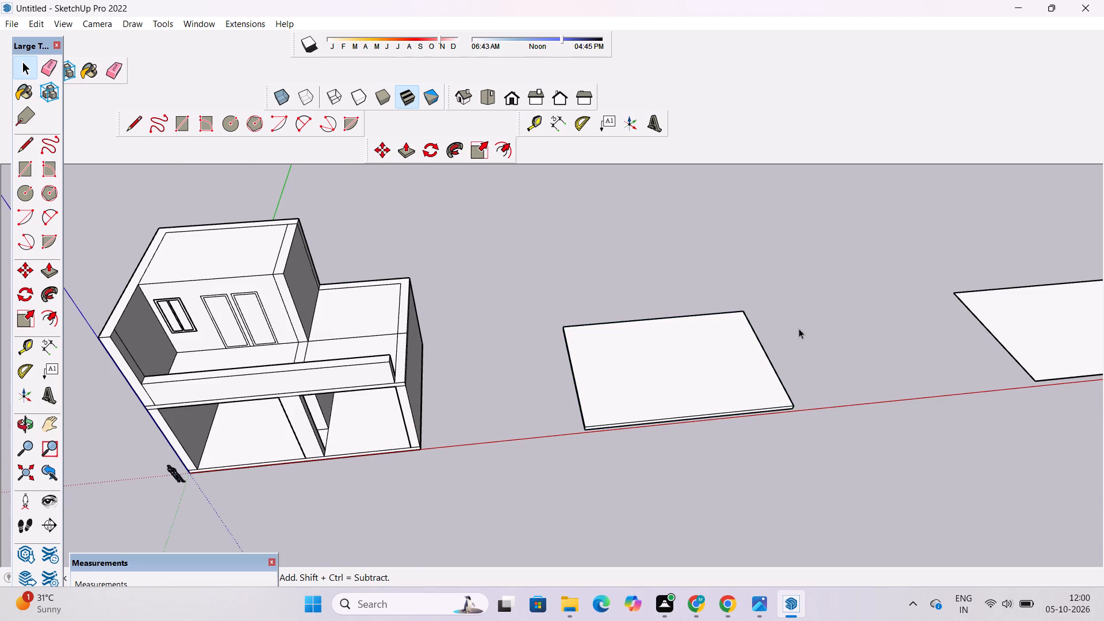
Copy the grouped slab onto the upper storey as a roof, matching its lower rear corner to the walls' outer rear corner.
scroll(704, 399, up, 3)
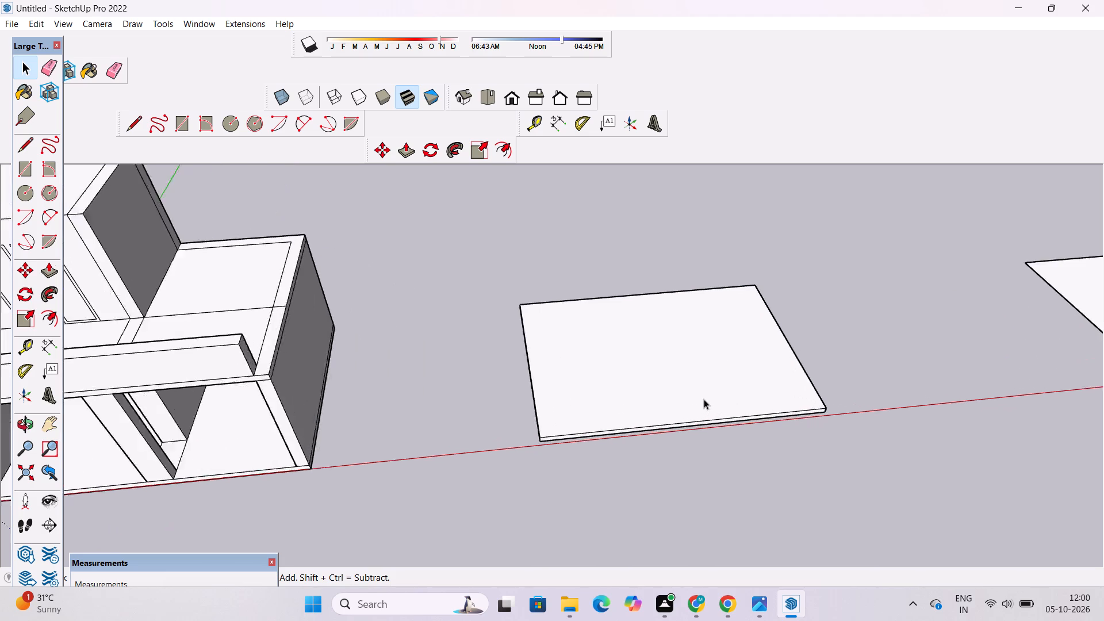
scroll(704, 399, up, 2)
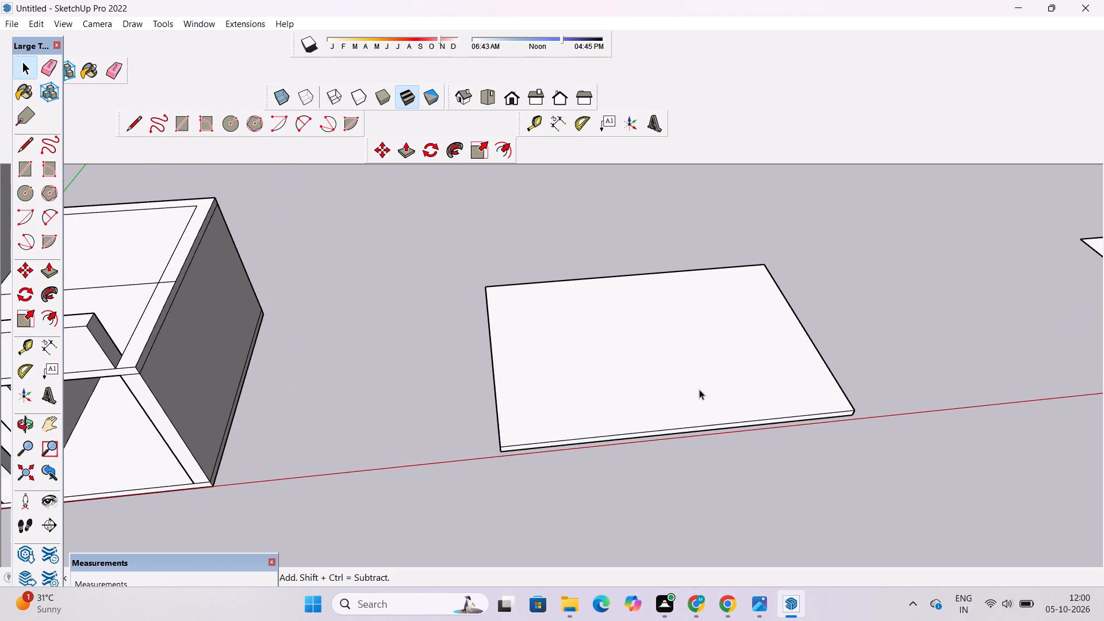
key(space)
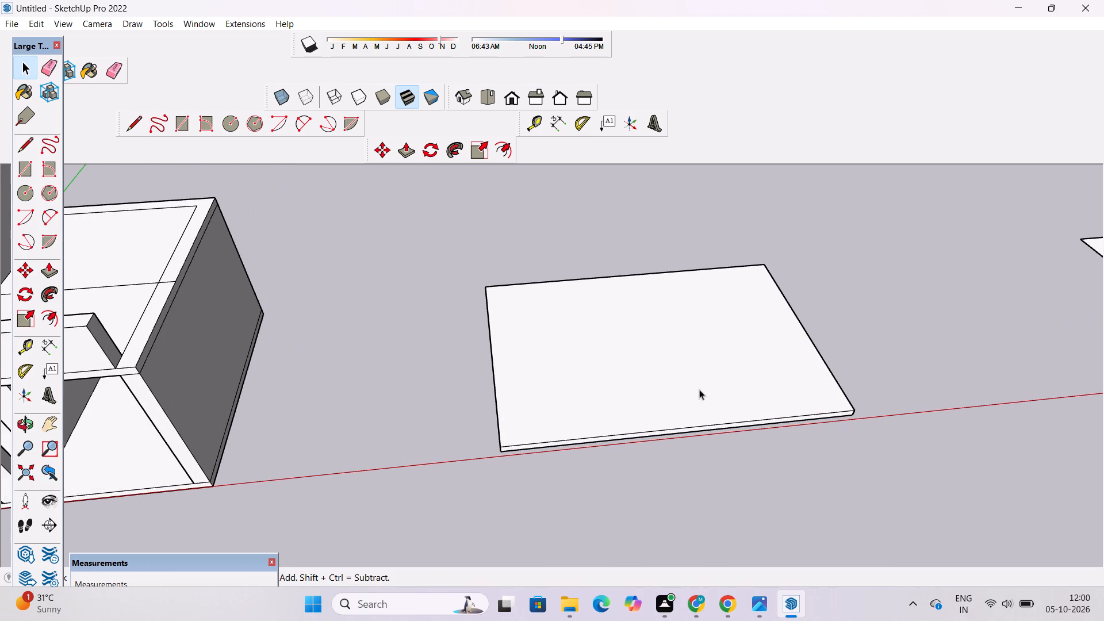
click(708, 381)
scroll(910, 340, down, 6)
key(m)
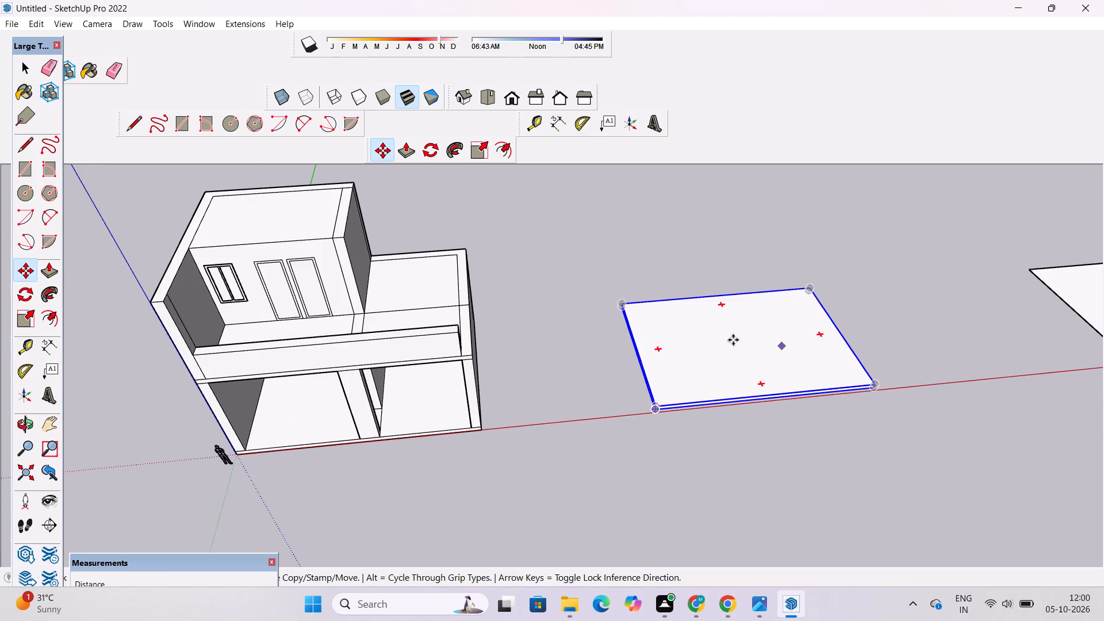
scroll(567, 326, up, 20)
scroll(567, 326, up, 4)
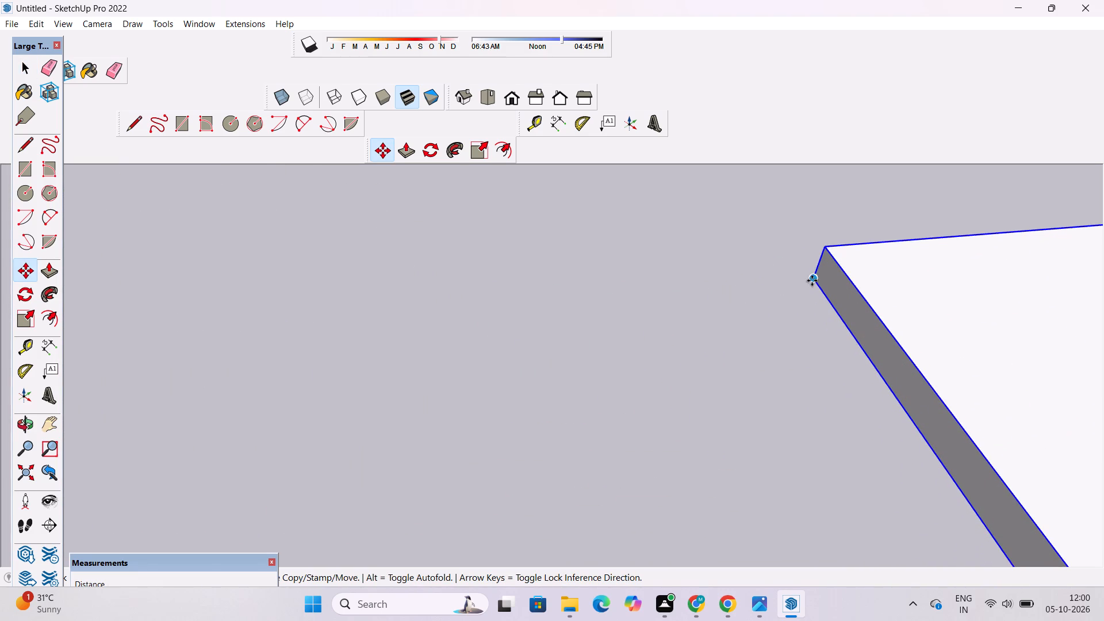
click(812, 281)
scroll(798, 320, down, 20)
scroll(798, 320, down, 8)
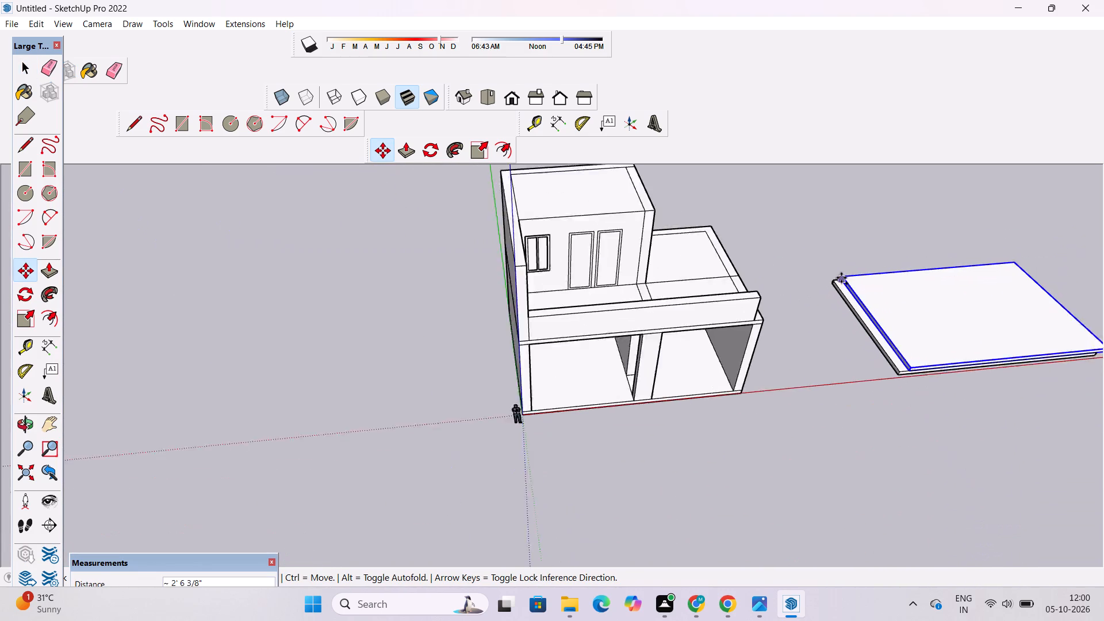
scroll(841, 278, down, 2)
scroll(841, 278, up, 1)
scroll(843, 270, down, 3)
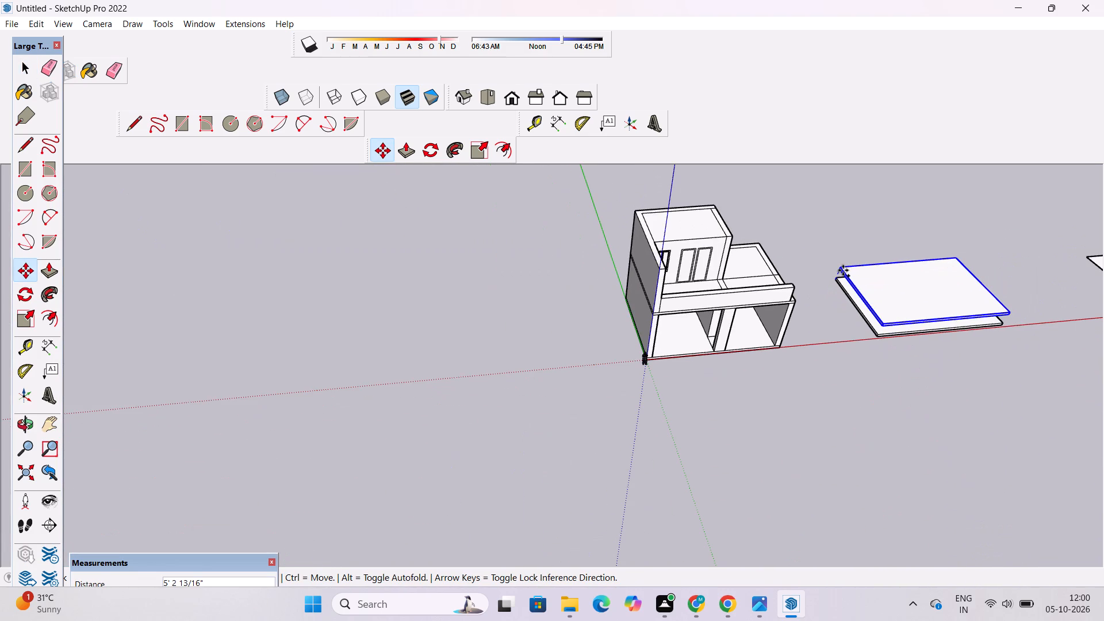
scroll(843, 270, down, 6)
scroll(755, 225, up, 16)
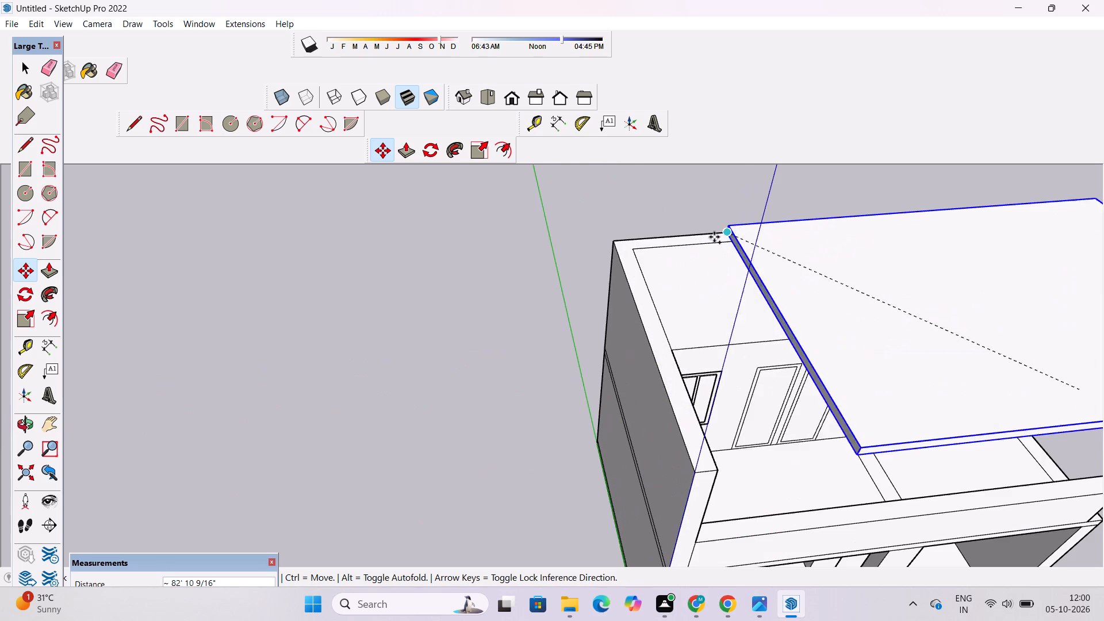
click(617, 240)
key(space)
Examine the roof slab's fit and overhang above the upper storey from front and side angles.
text(o)
scroll(548, 275, down, 6)
shift+drag(804, 287, 628, 289)
scroll(634, 267, down, 5)
drag(668, 332, 550, 233)
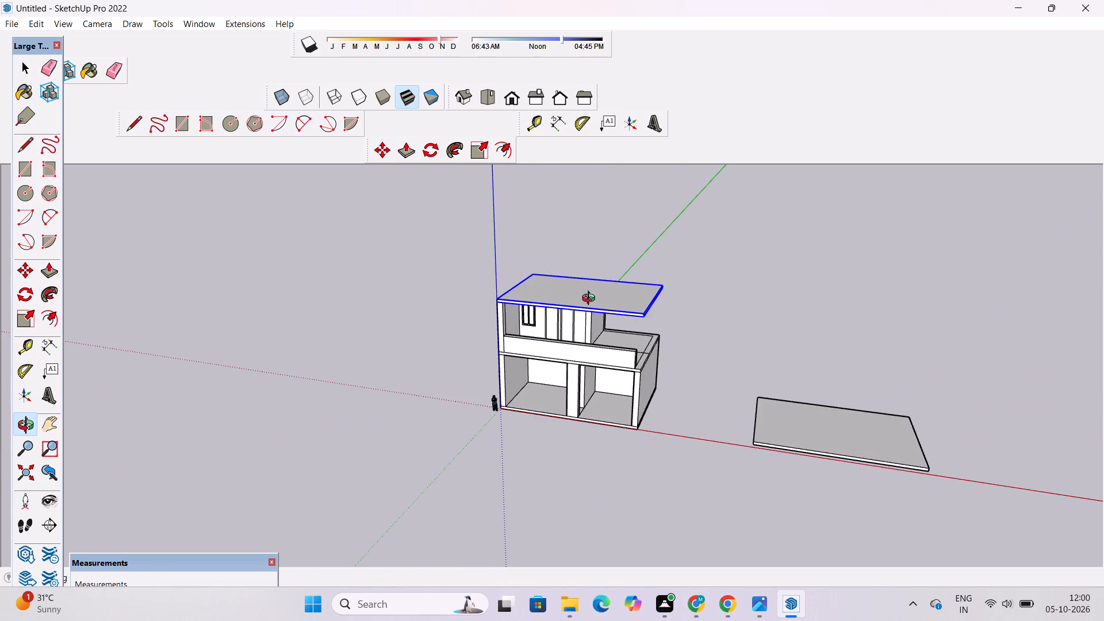
scroll(591, 300, up, 4)
shift+drag(621, 312, 565, 271)
scroll(565, 271, down, 3)
shift+drag(565, 271, 559, 260)
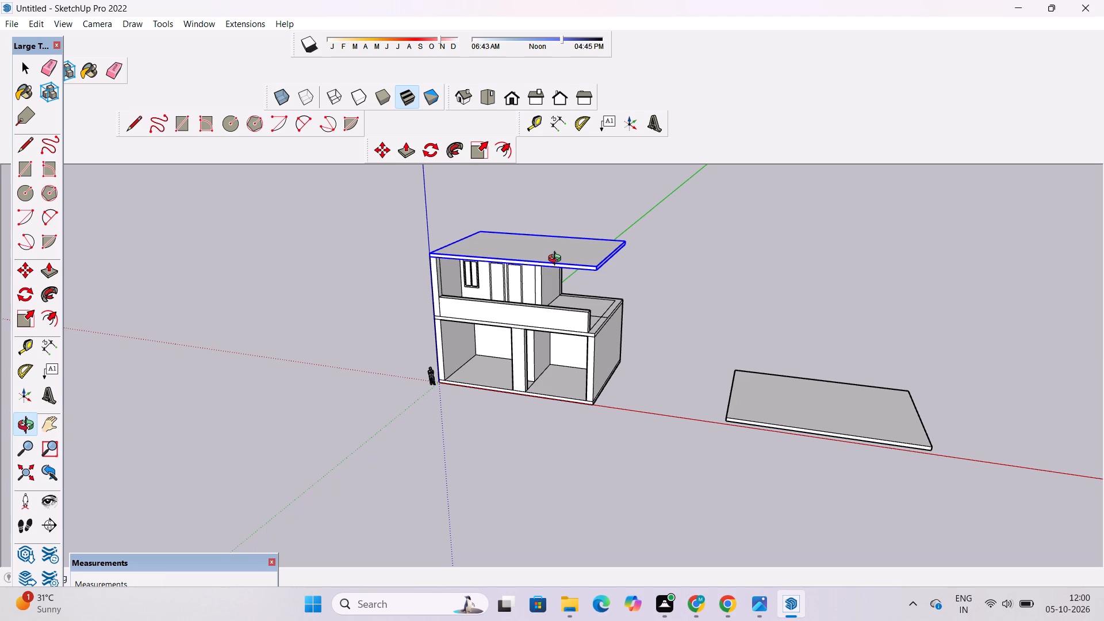
scroll(549, 270, down, 4)
scroll(547, 276, up, 5)
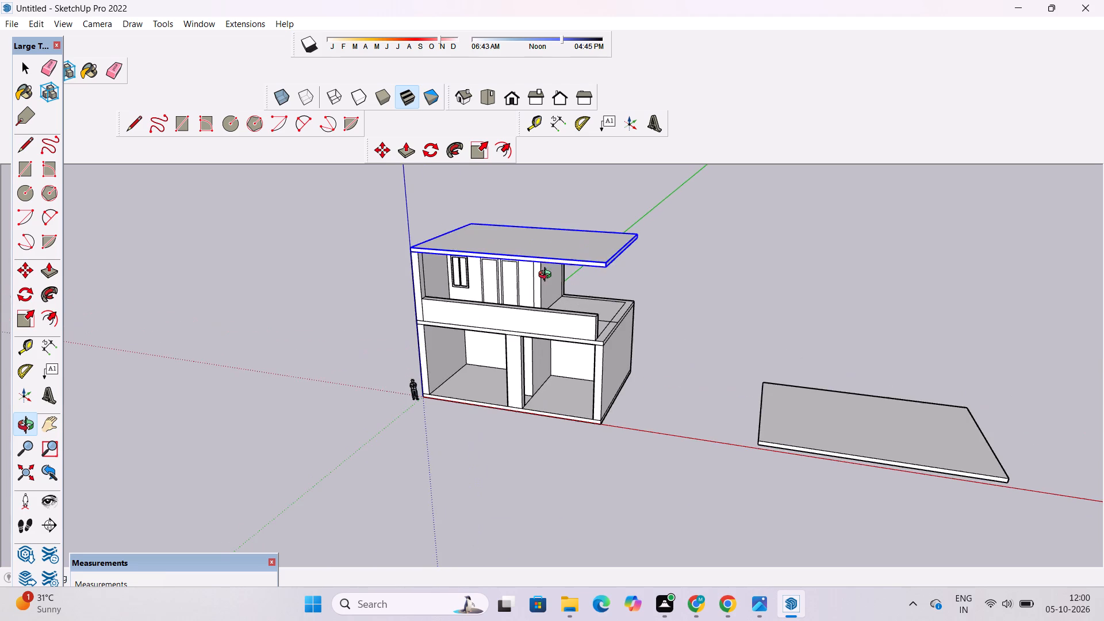
shift+drag(547, 278, 562, 352)
scroll(573, 344, up, 5)
shift+click(580, 315)
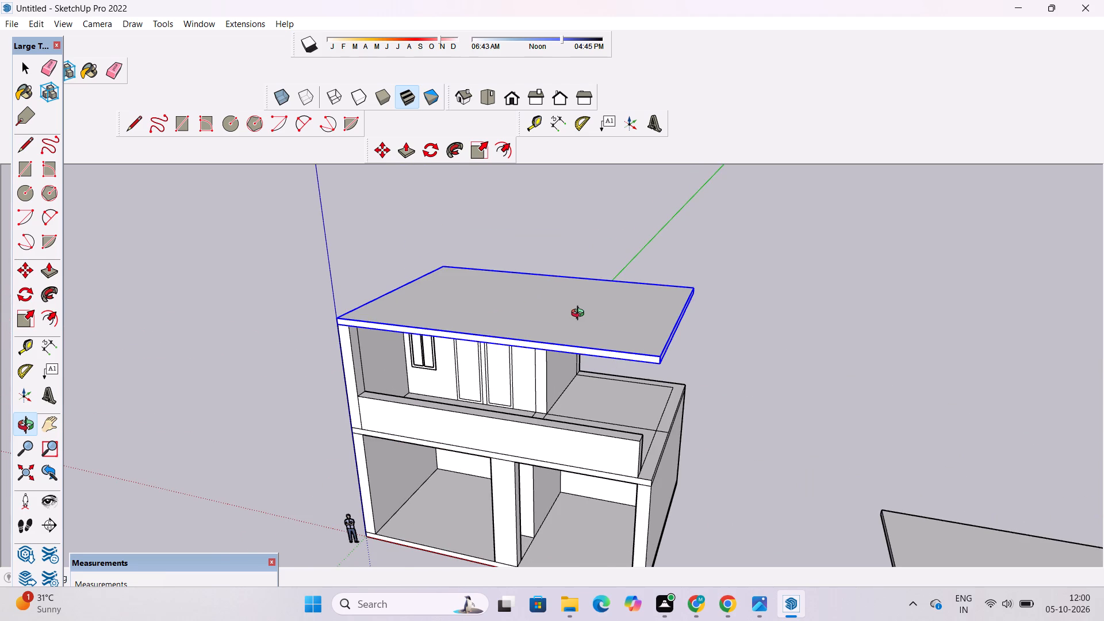
scroll(562, 317, down, 2)
drag(557, 319, 558, 325)
scroll(558, 325, down, 3)
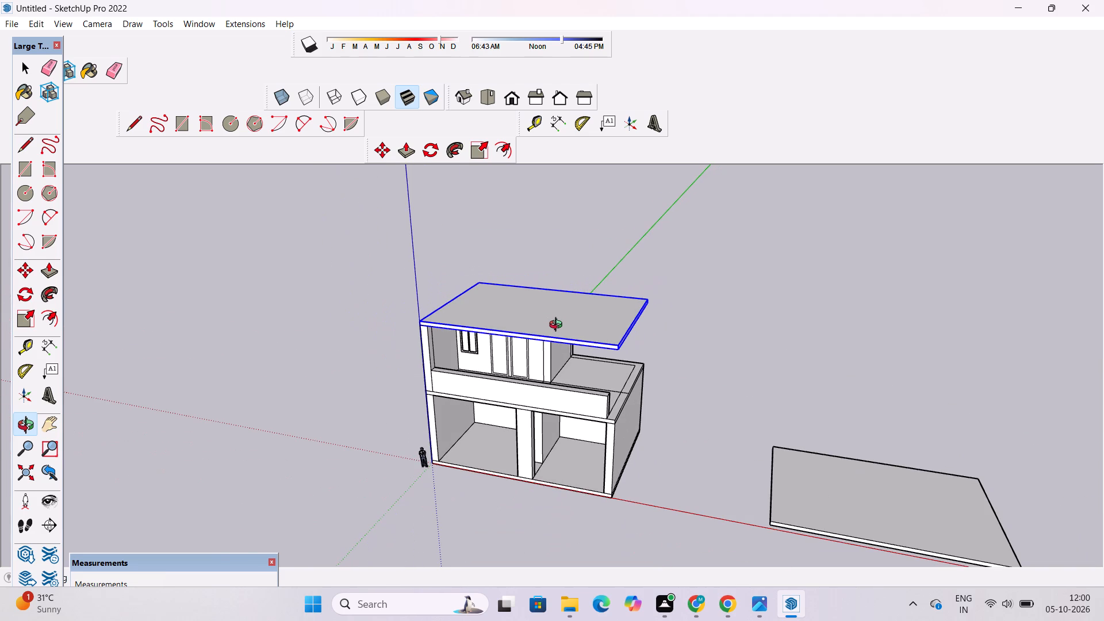
scroll(558, 328, down, 4)
shift+drag(630, 323, 582, 386)
shift+scroll(572, 397, up, 5)
drag(616, 417, 520, 408)
scroll(505, 388, up, 6)
shift+drag(505, 390, 516, 393)
Explode the roof slab group into loose geometry and clear the selection.
key(space)
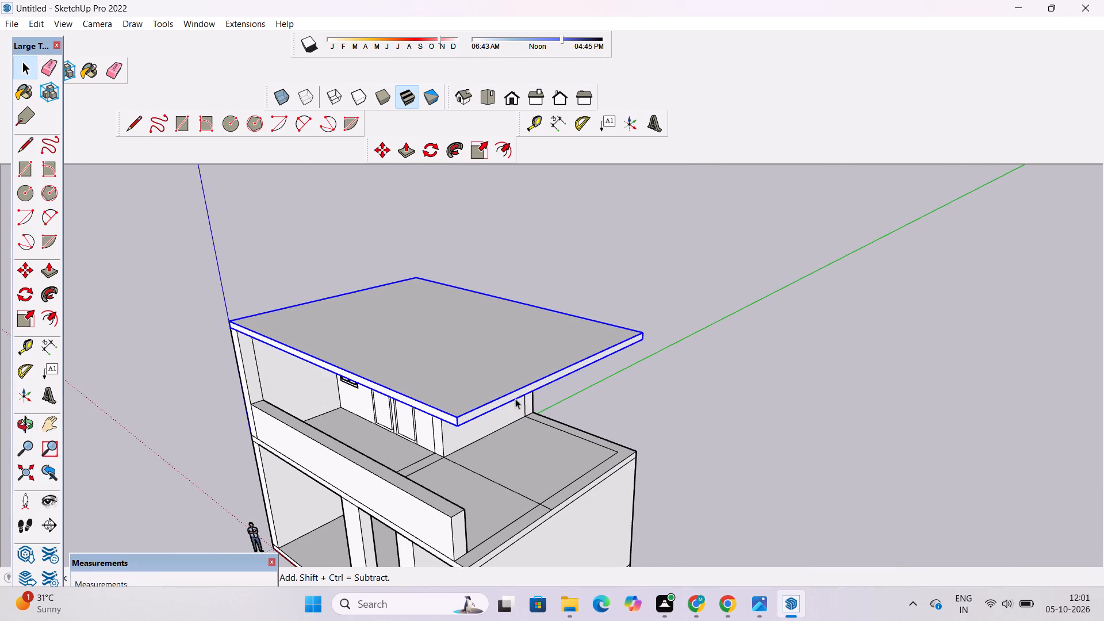
scroll(514, 401, up, 4)
right_click(600, 347)
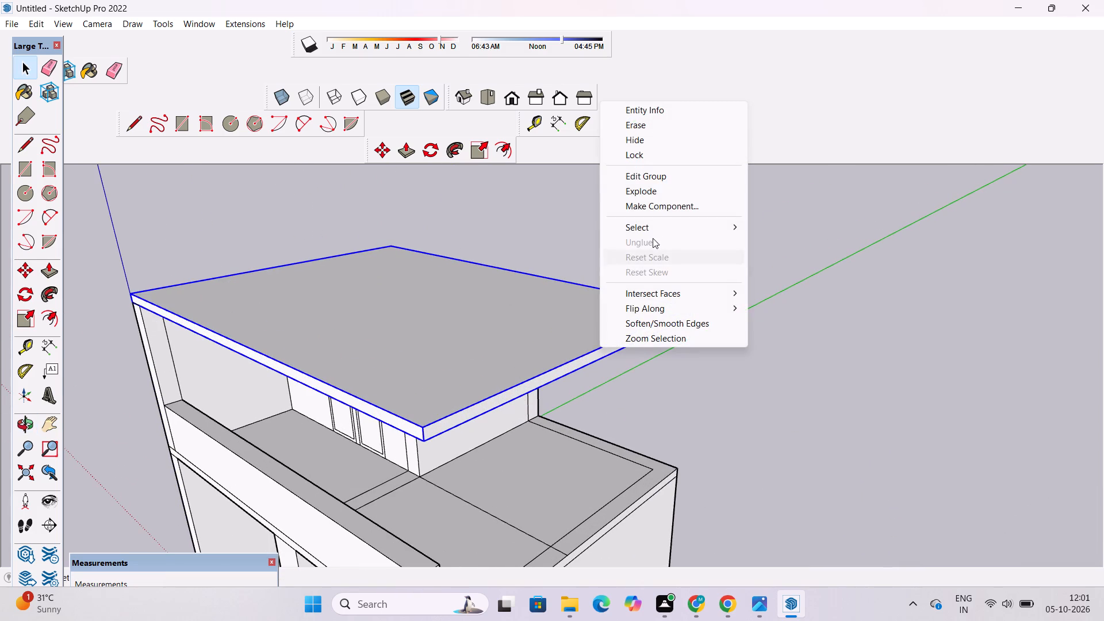
click(655, 193)
click(687, 263)
Push the roof slab's overhanging side face inward 21' to align with the outer side wall of the upper rear block.
click(593, 331)
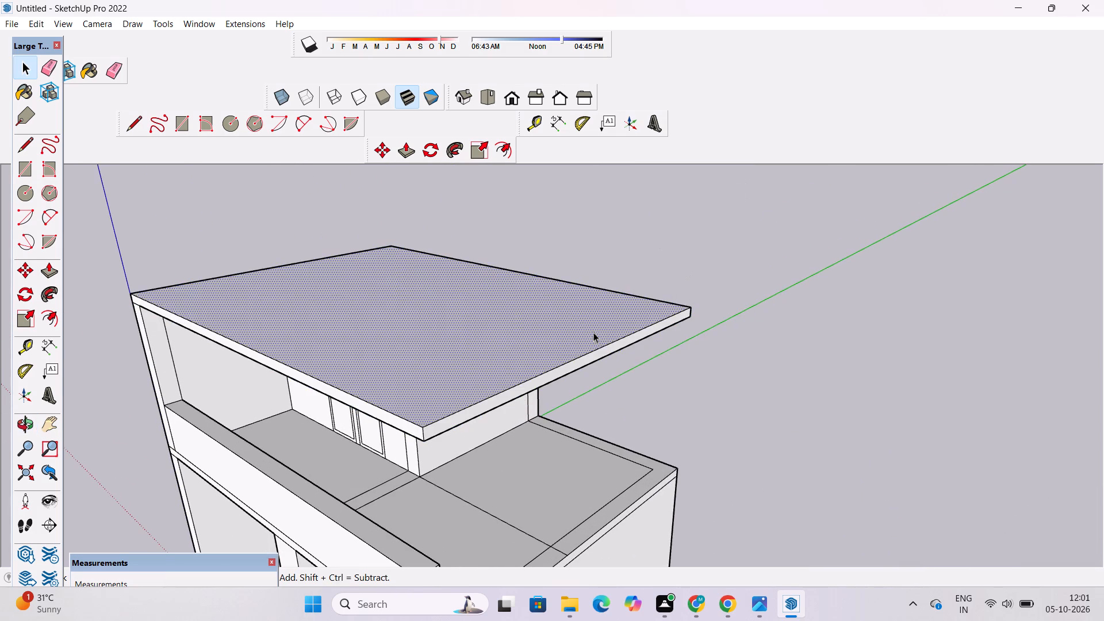
key(p)
scroll(559, 405, up, 4)
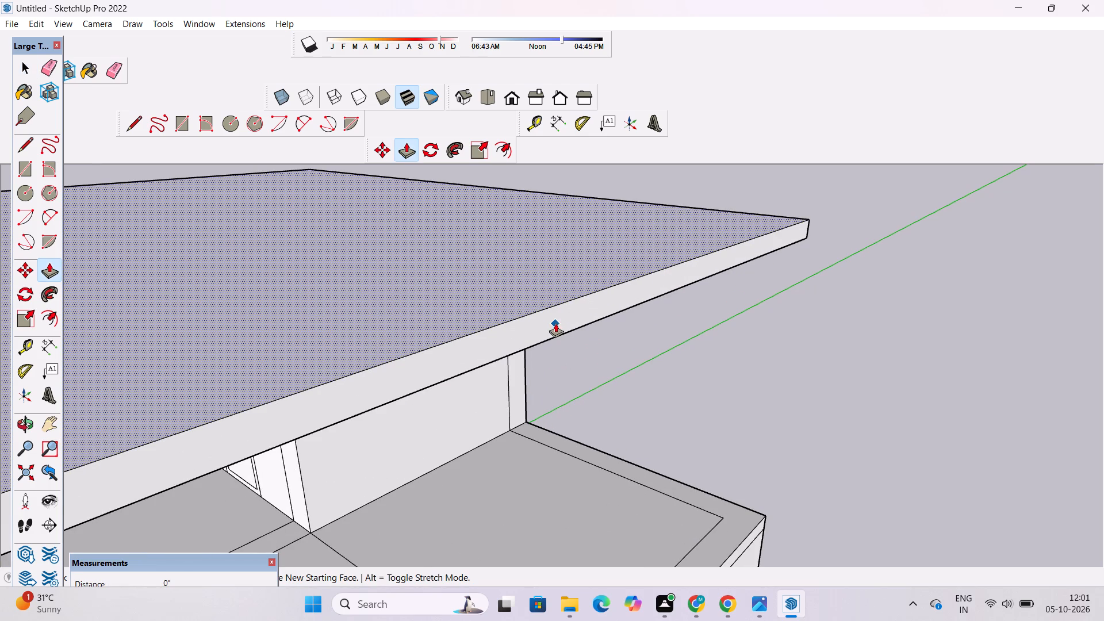
key(space)
click(562, 315)
scroll(562, 315, down, 3)
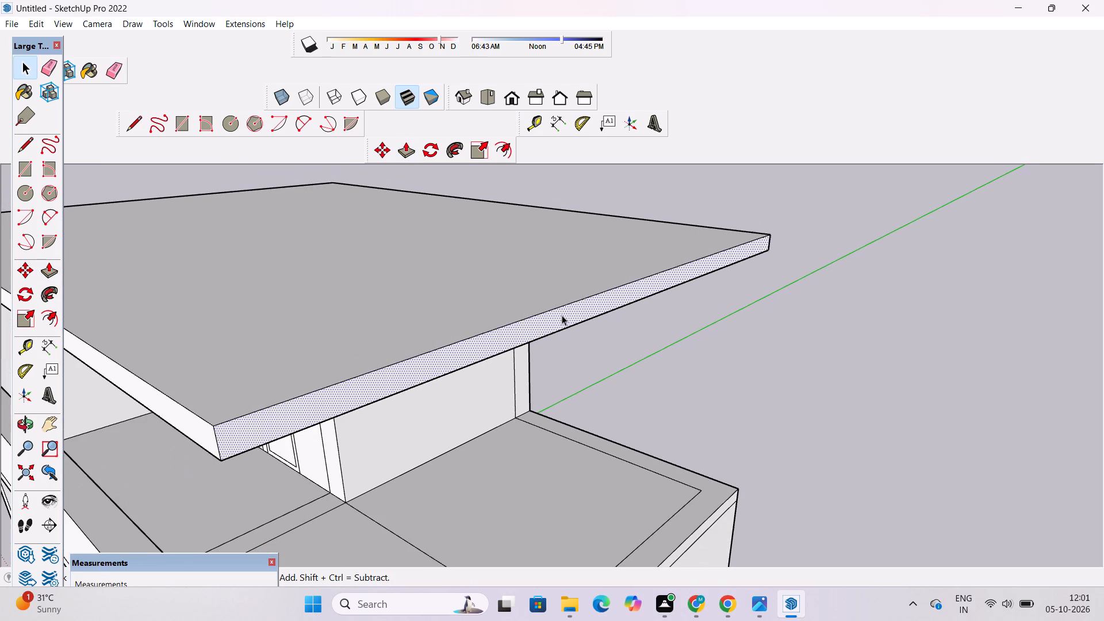
key(p)
click(562, 315)
scroll(563, 315, down, 3)
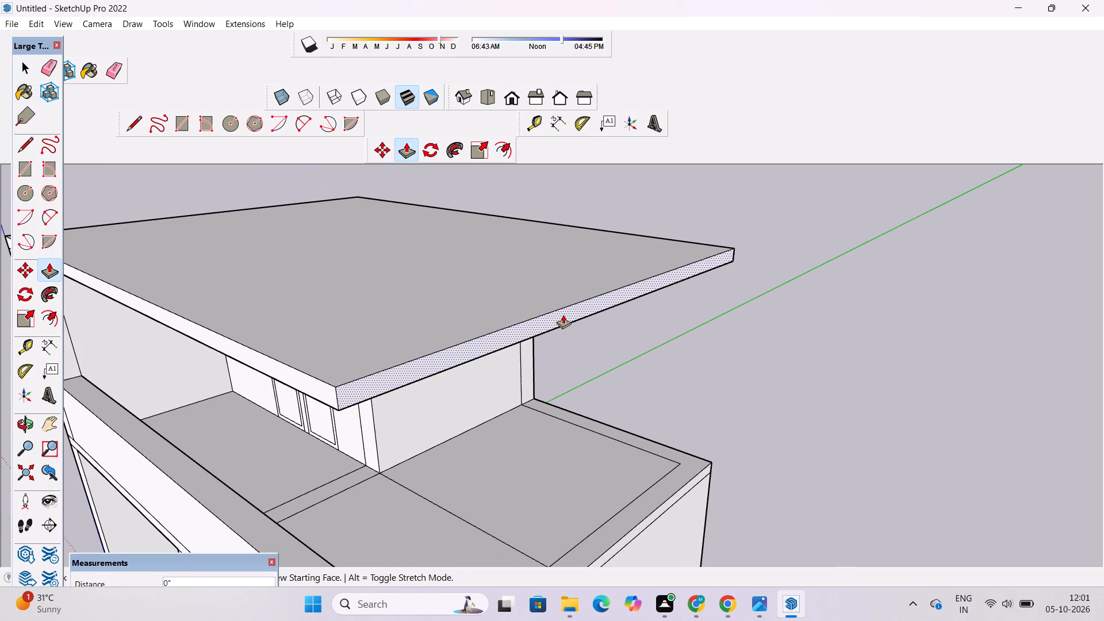
scroll(563, 315, up, 1)
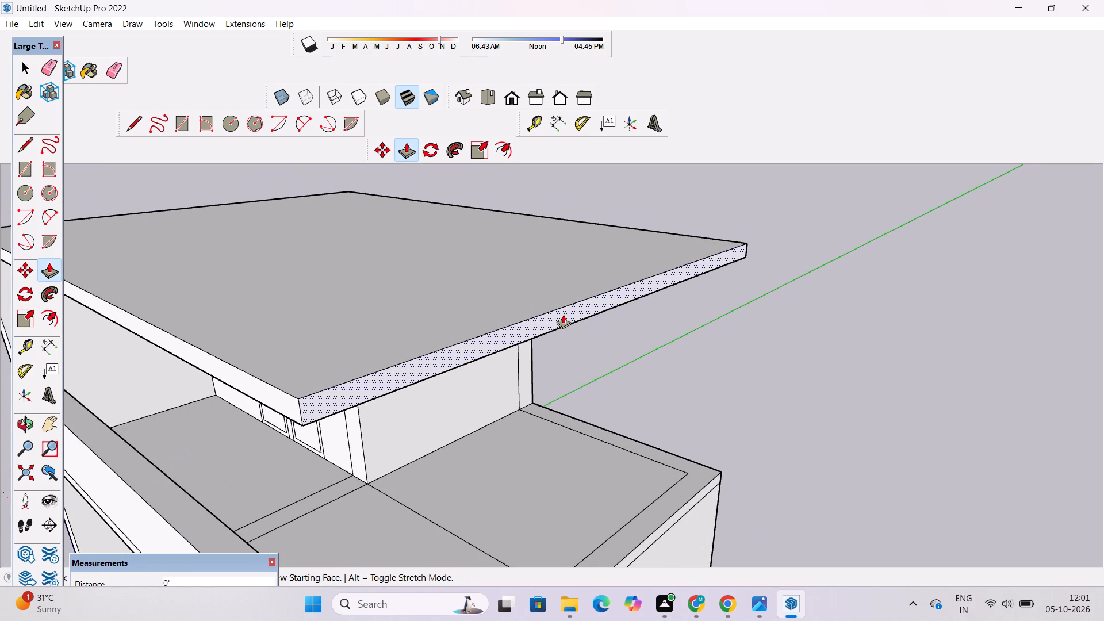
scroll(563, 315, up, 1)
scroll(563, 315, down, 4)
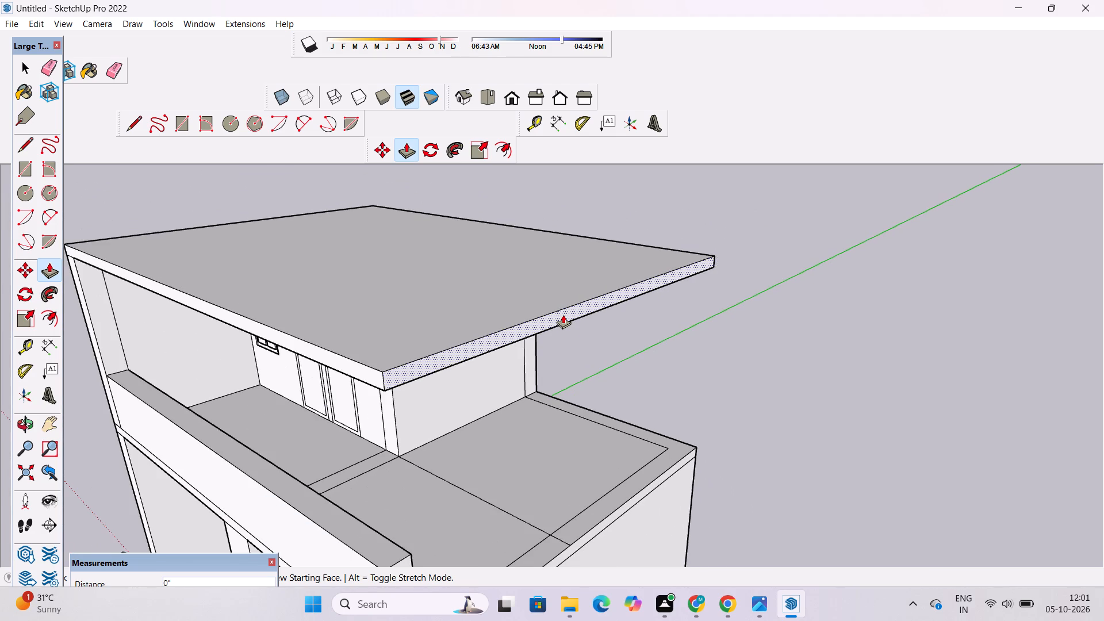
click(416, 294)
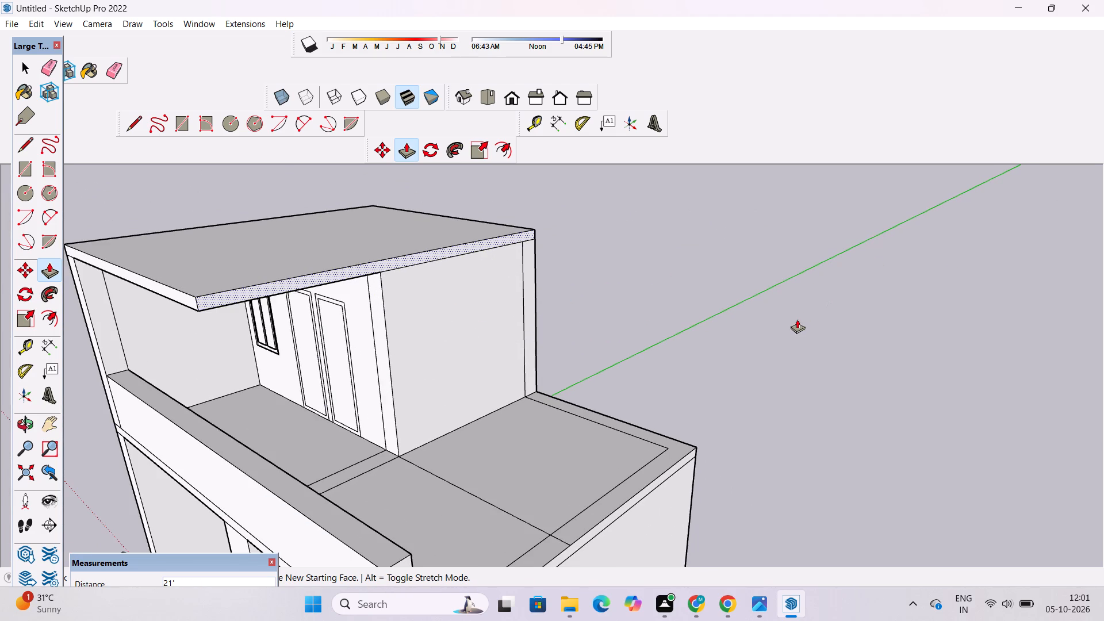
Examine the shortened roof slab and the building's front from several low and raised angles.
key(o)
scroll(797, 319, down, 6)
shift+drag(599, 375, 1071, 329)
shift+drag(1061, 322, 660, 367)
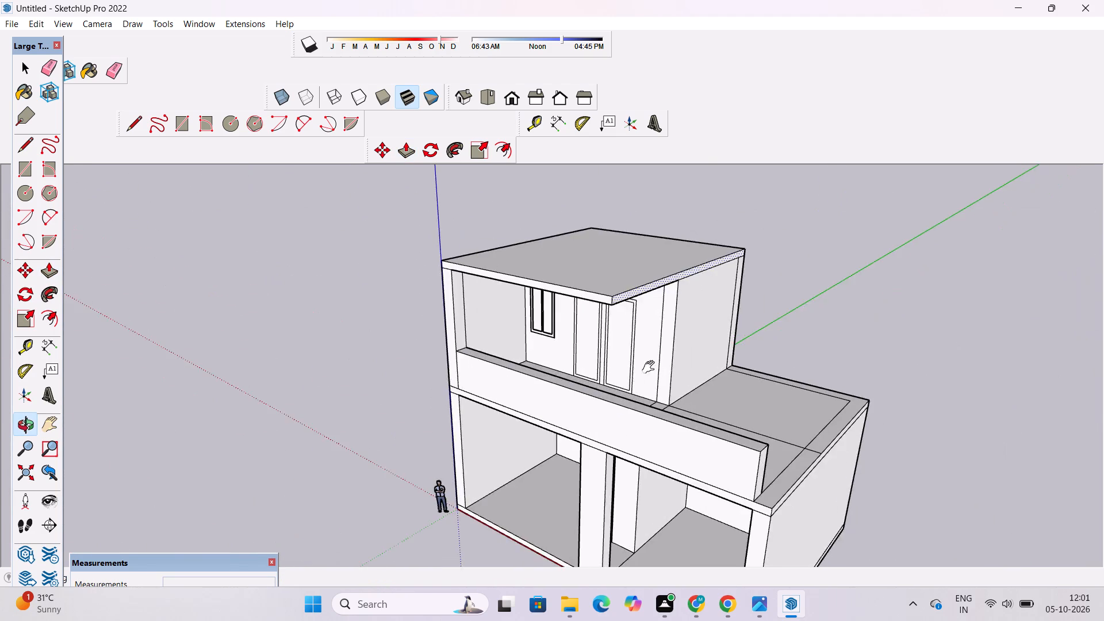
drag(641, 373, 922, 373)
scroll(716, 389, up, 3)
drag(830, 390, 723, 278)
scroll(723, 278, down, 6)
drag(787, 271, 738, 447)
scroll(697, 309, up, 4)
shift+drag(691, 321, 706, 333)
shift+drag(707, 334, 782, 335)
scroll(780, 335, down, 2)
shift+drag(779, 324, 770, 294)
scroll(758, 294, up, 3)
drag(754, 373, 756, 225)
drag(660, 301, 766, 293)
scroll(765, 290, down, 5)
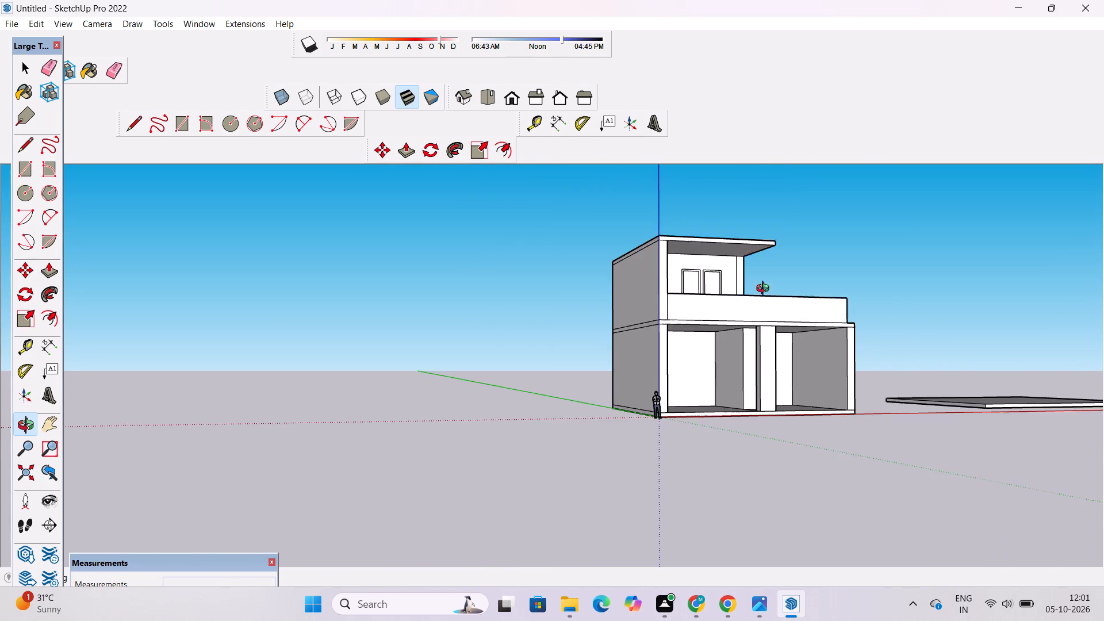
shift+drag(773, 283, 746, 436)
scroll(747, 356, up, 5)
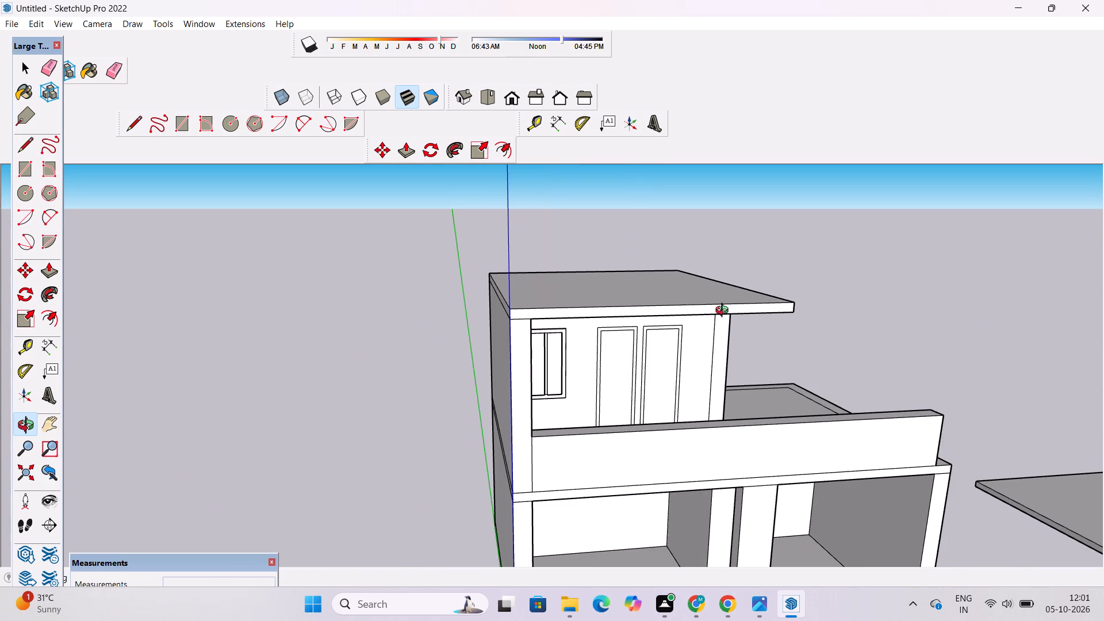
Examine the terrace floor lines between the front parapet and the rear block's corner from above, up close.
scroll(699, 394, down, 4)
shift+drag(692, 453, 594, 442)
drag(662, 394, 589, 527)
scroll(594, 468, up, 9)
shift+drag(650, 471, 538, 479)
drag(538, 481, 395, 511)
scroll(448, 462, up, 2)
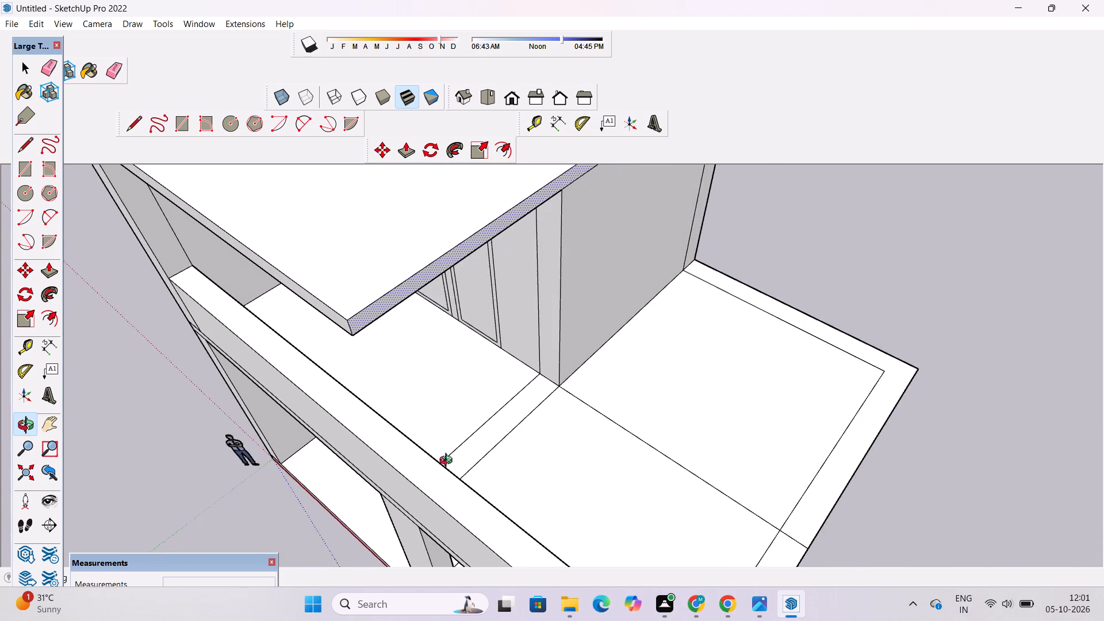
scroll(448, 462, up, 1)
drag(451, 458, 459, 481)
scroll(459, 481, up, 1)
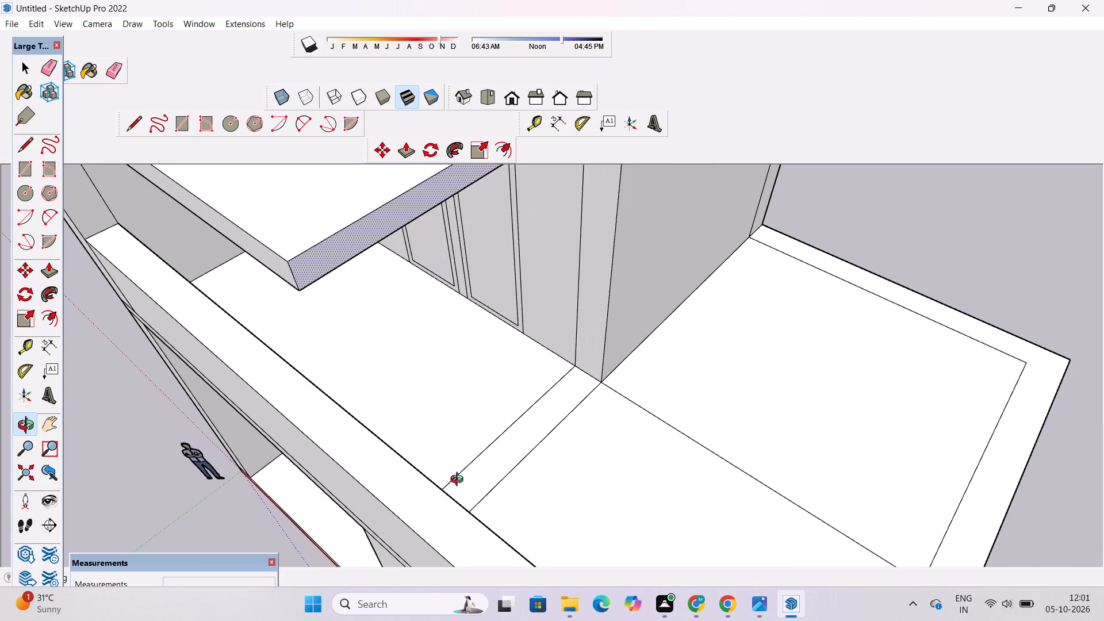
scroll(459, 481, up, 2)
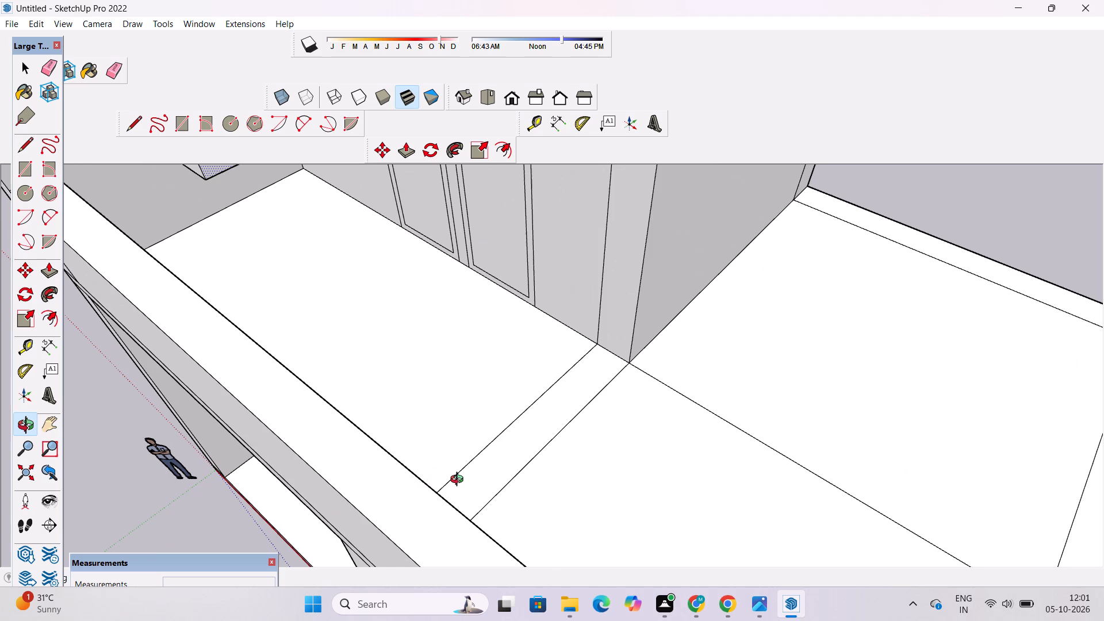
scroll(459, 481, up, 1)
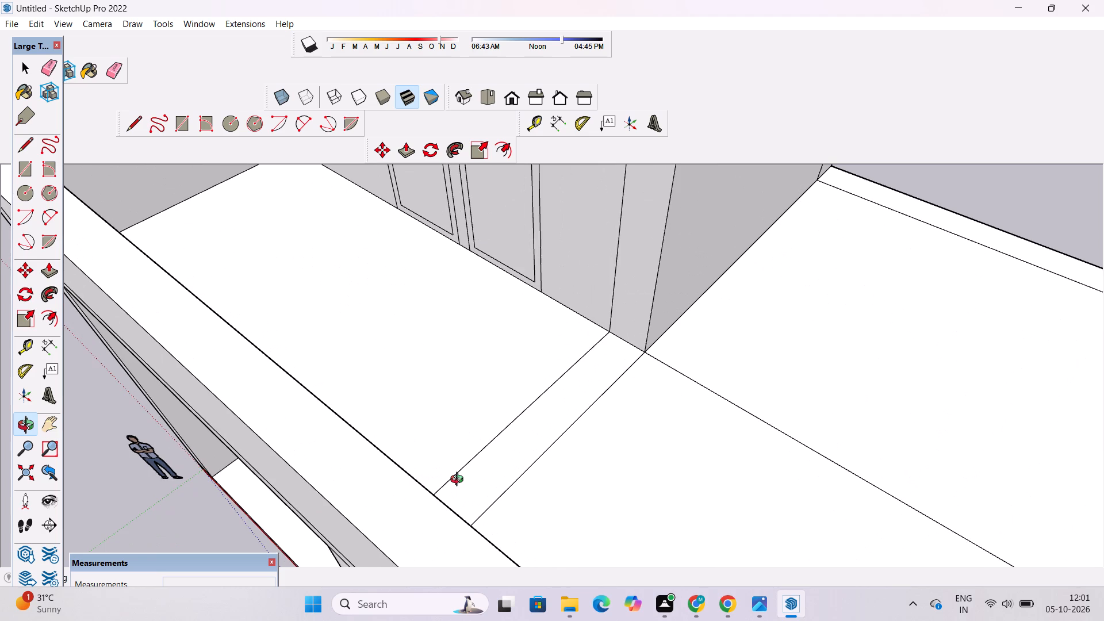
scroll(459, 481, up, 1)
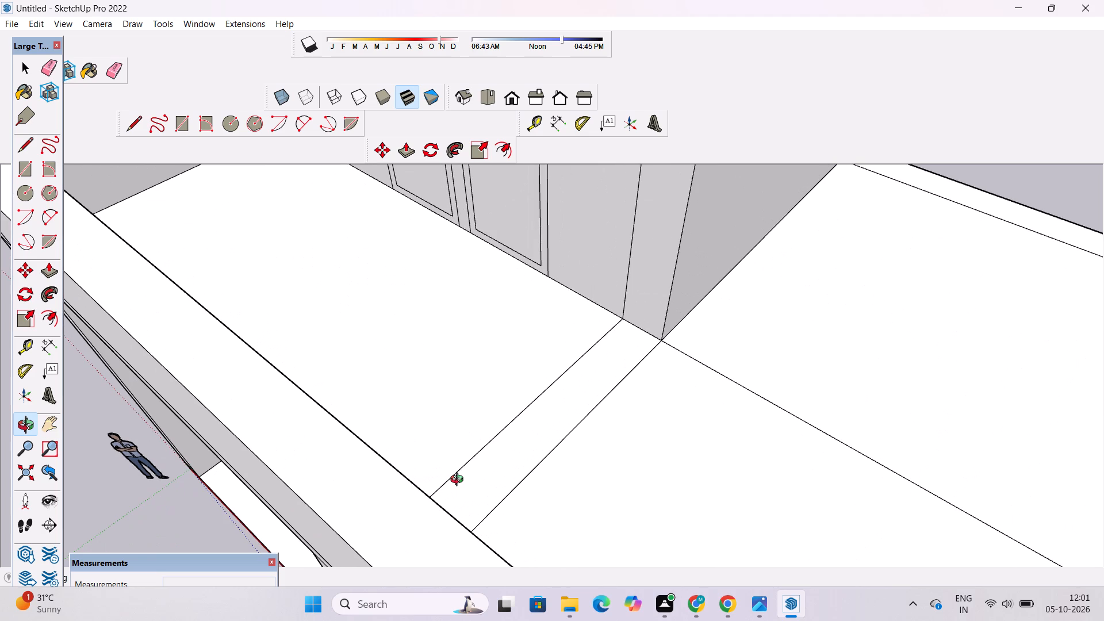
scroll(459, 481, up, 2)
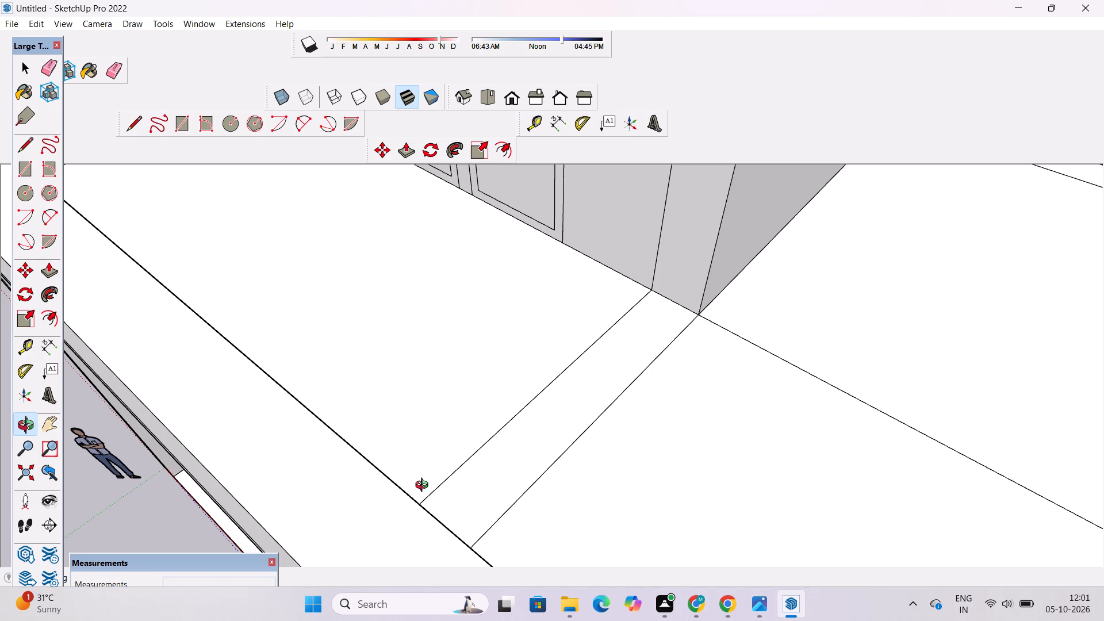
scroll(421, 496, down, 5)
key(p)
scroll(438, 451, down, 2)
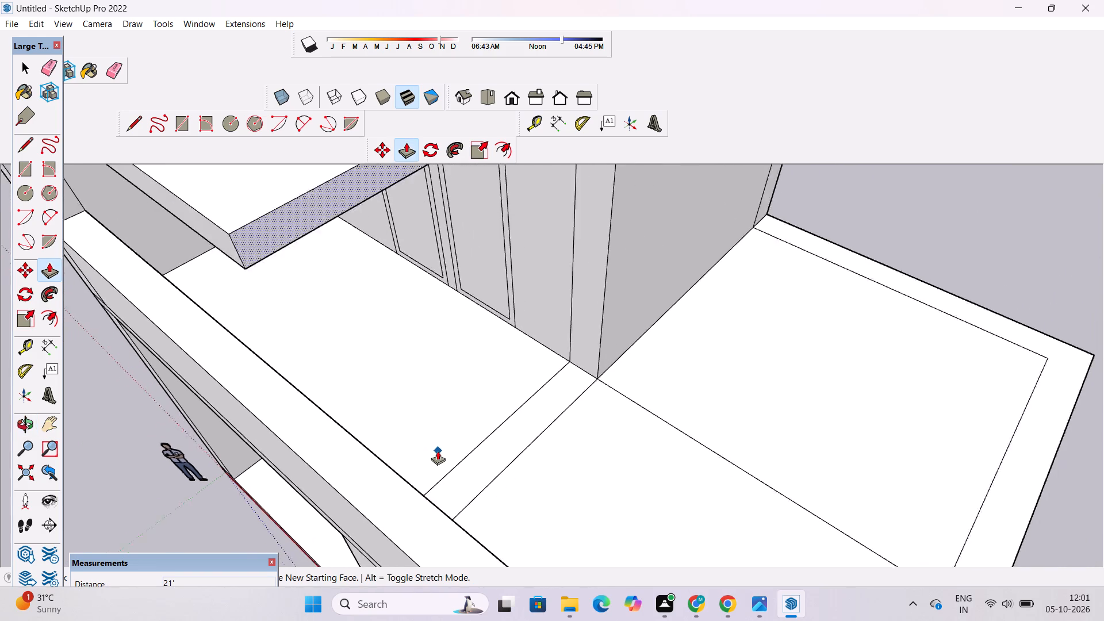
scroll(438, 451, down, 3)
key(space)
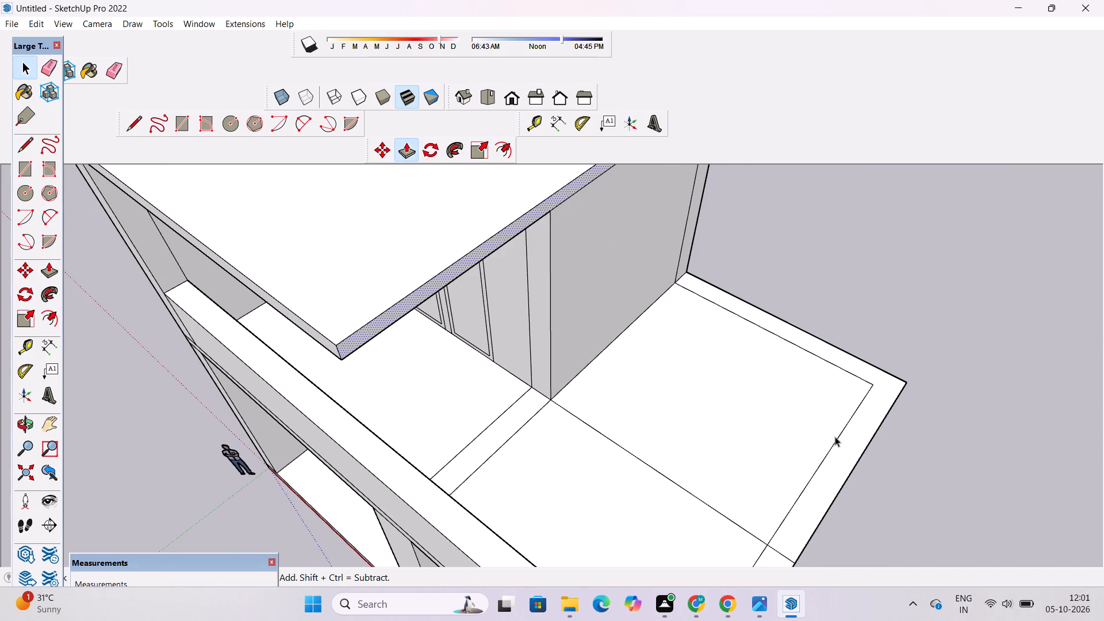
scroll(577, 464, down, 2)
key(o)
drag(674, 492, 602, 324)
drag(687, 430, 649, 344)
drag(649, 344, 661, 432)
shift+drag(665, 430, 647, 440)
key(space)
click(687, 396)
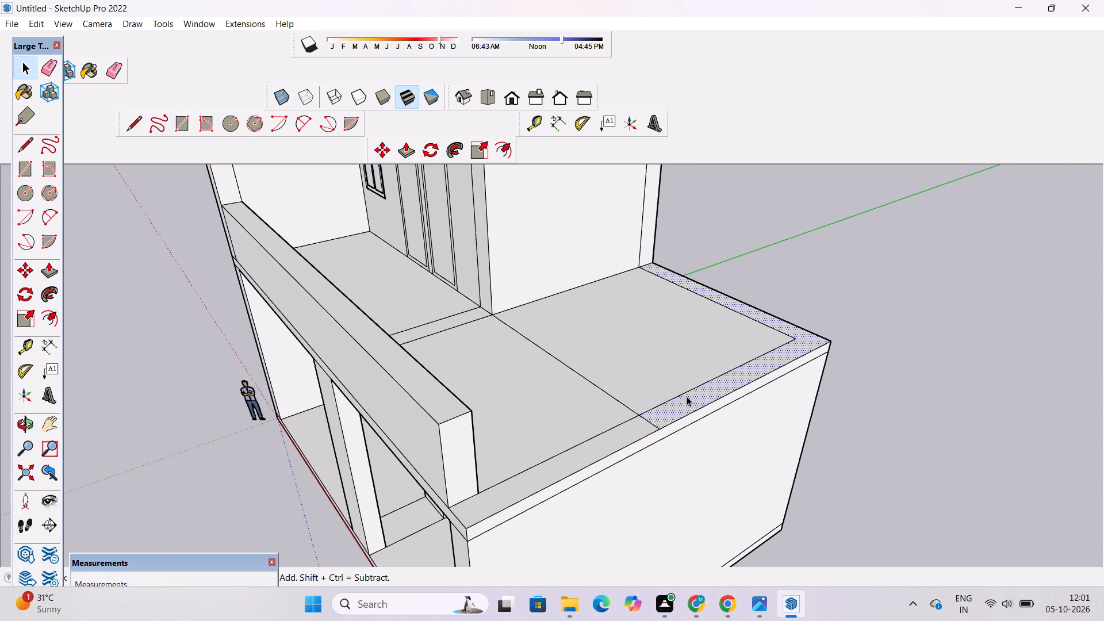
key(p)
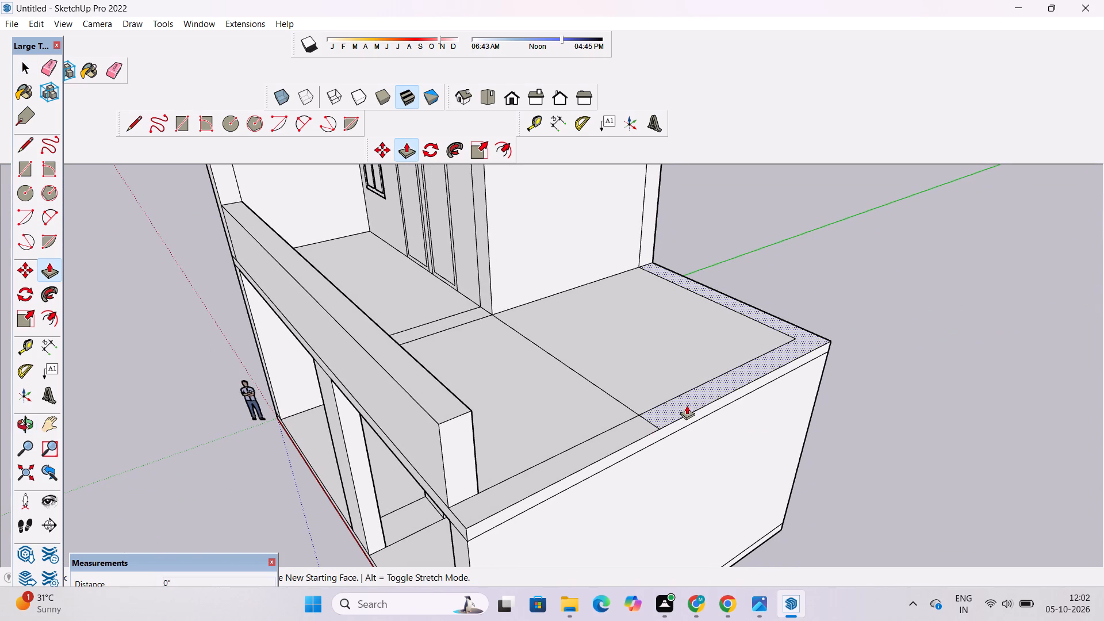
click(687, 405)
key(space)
Push/Pull the narrow terrace floor strip between the front parapet and the rear block's corner up to the roof slab's underside, then clear the selection.
text(o)
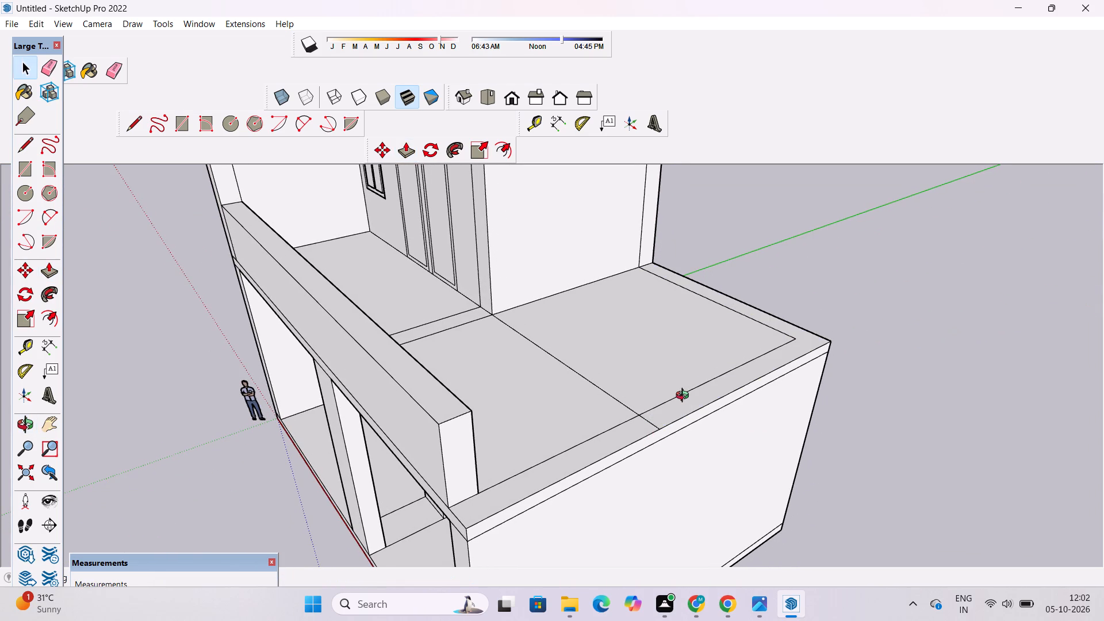
scroll(684, 400, down, 3)
shift+drag(572, 393, 579, 401)
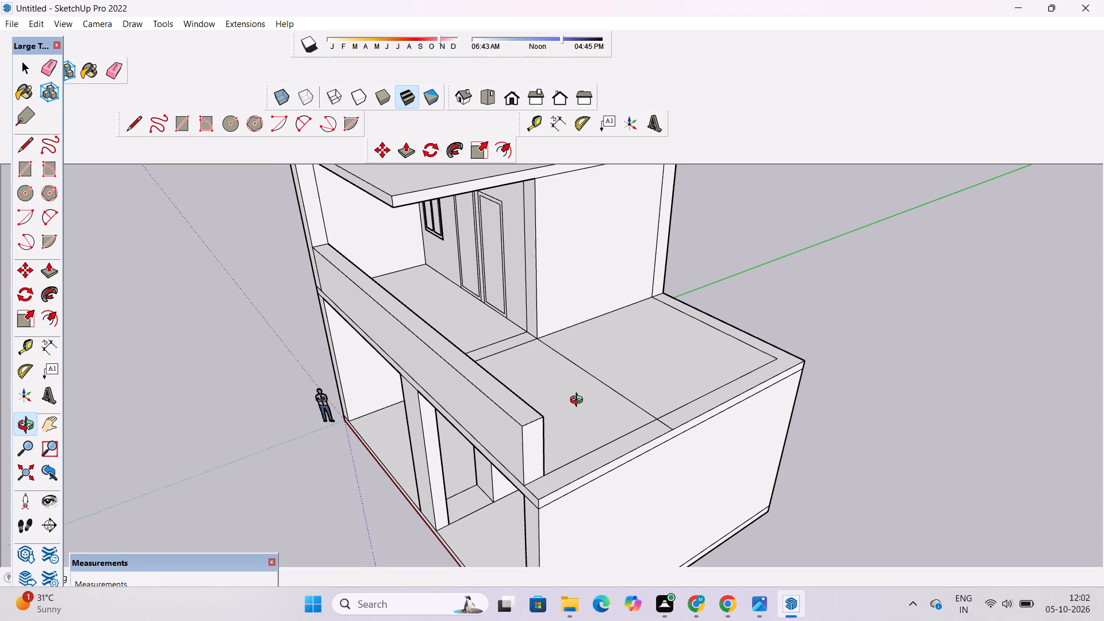
key(space)
key(o)
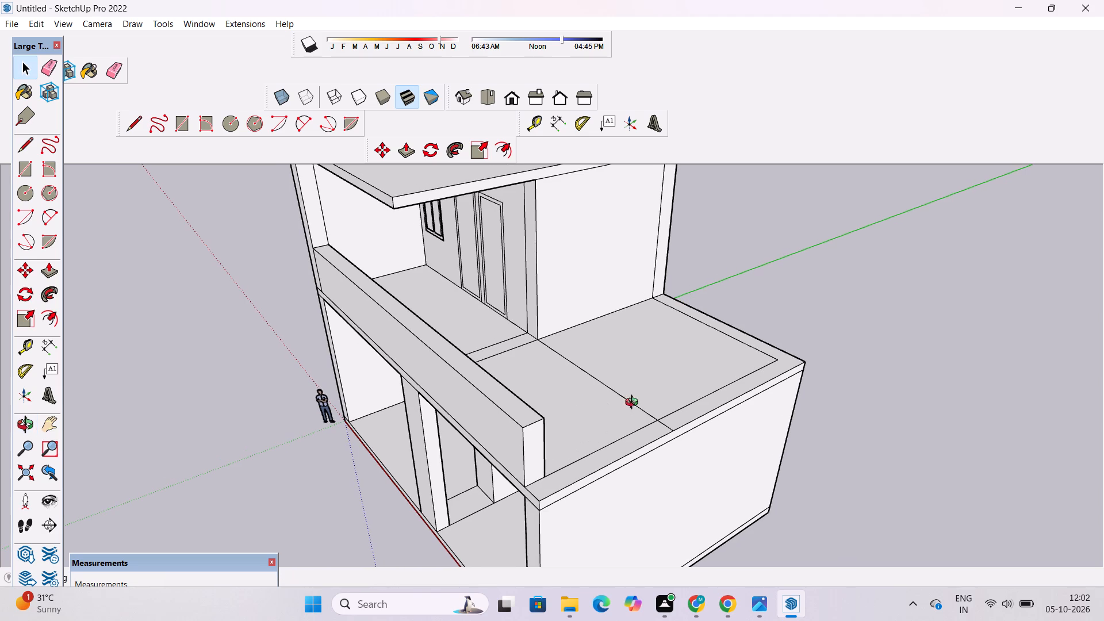
shift+drag(558, 401, 687, 530)
scroll(564, 373, up, 4)
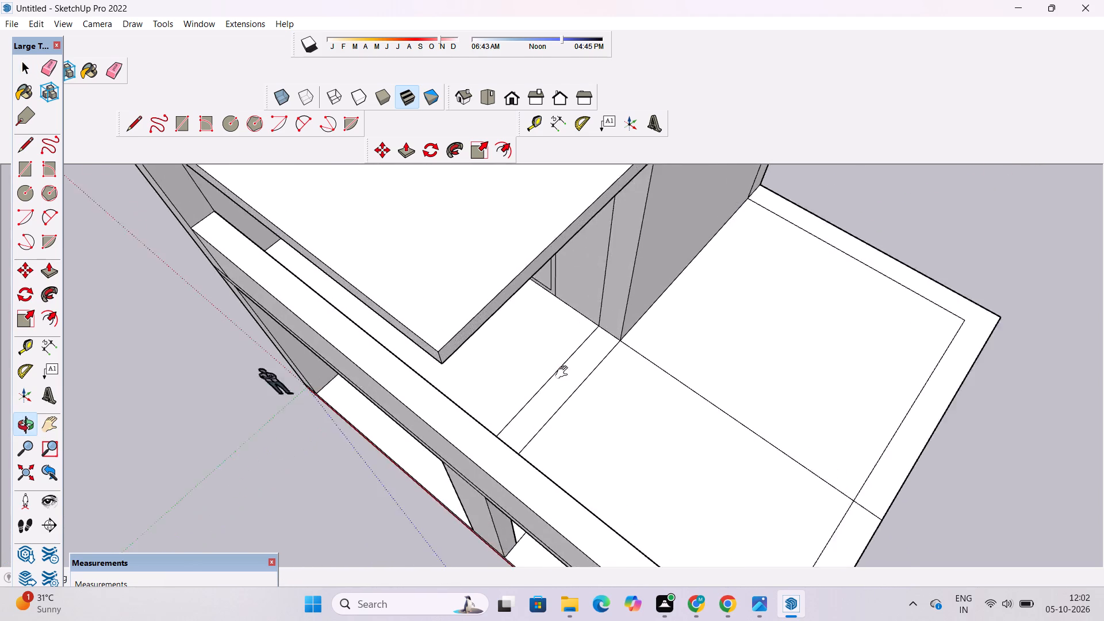
shift+drag(563, 377, 584, 423)
shift+drag(585, 438, 537, 425)
scroll(527, 421, up, 4)
drag(538, 434, 518, 362)
shift+drag(523, 364, 531, 390)
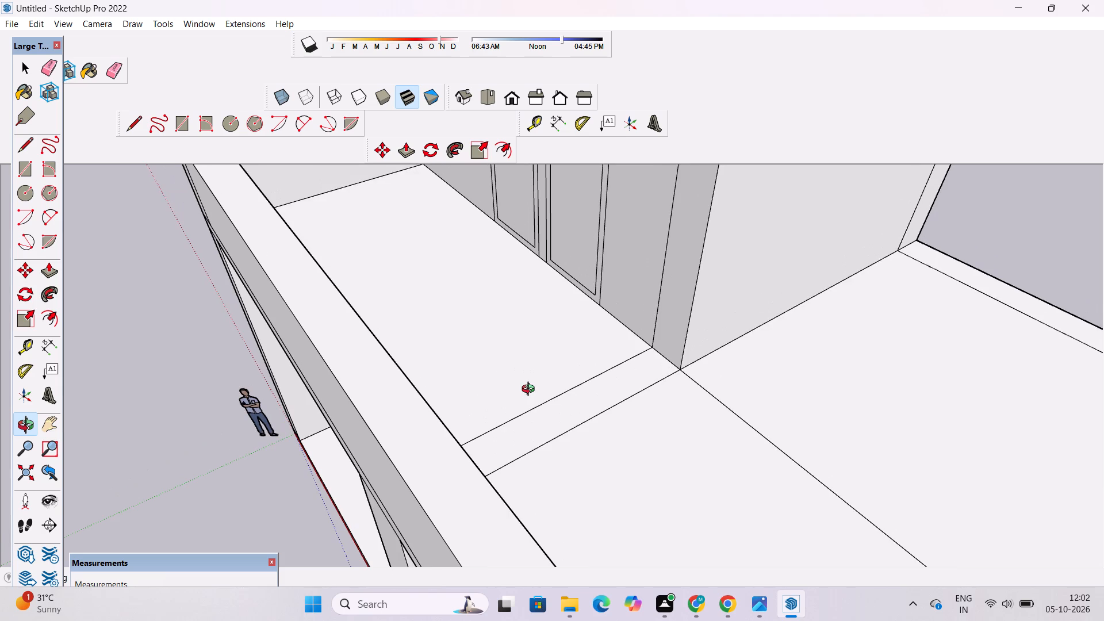
key(space)
text(p)
click(542, 421)
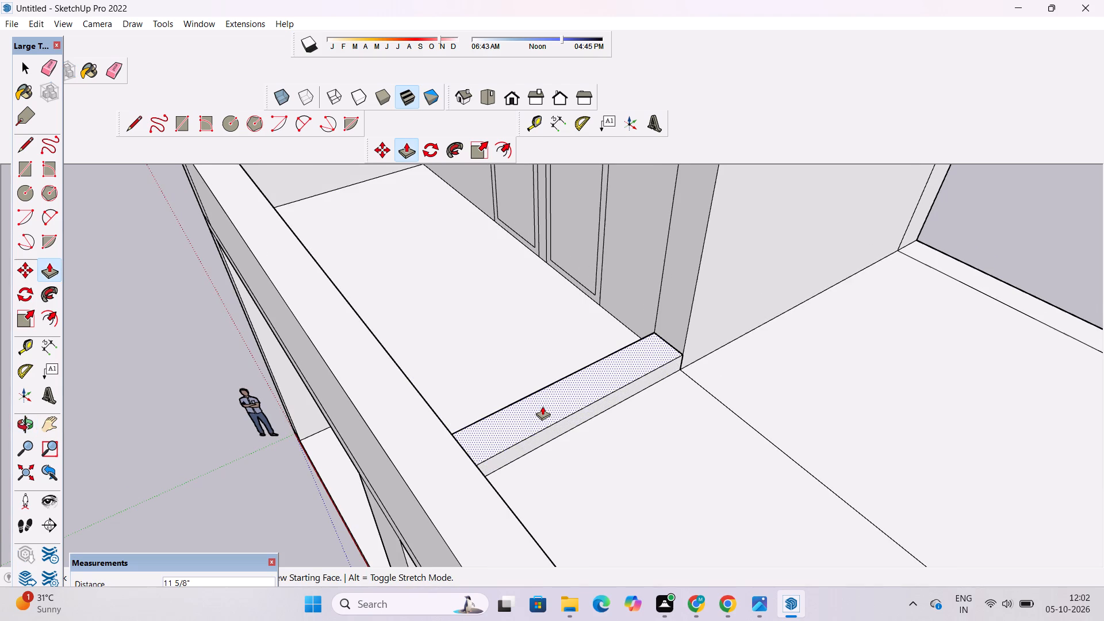
scroll(539, 399, down, 10)
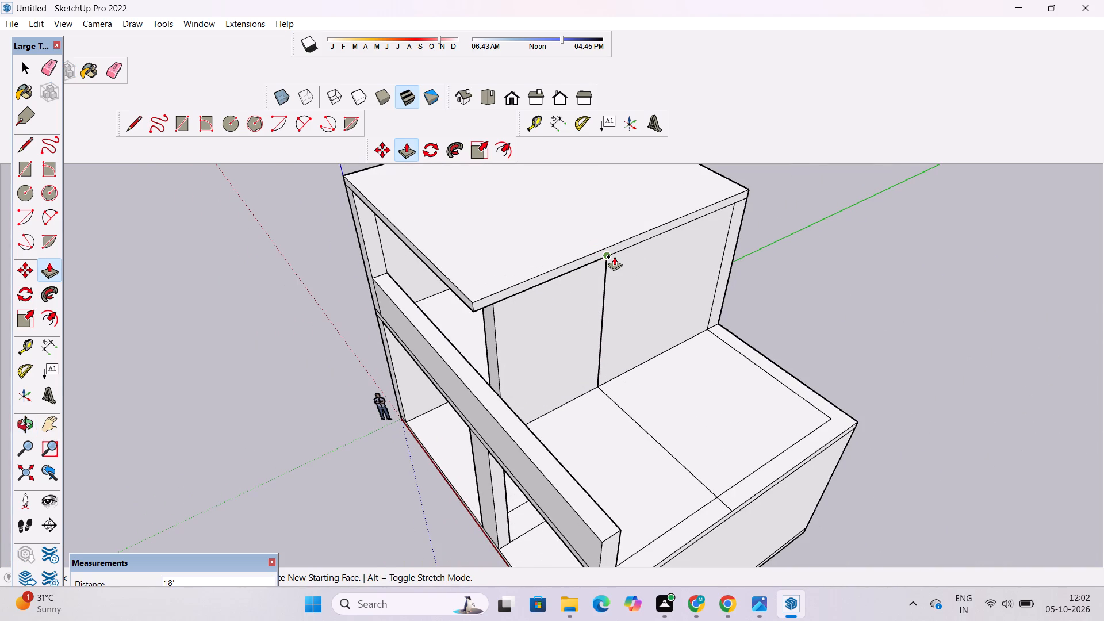
click(614, 256)
key(o)
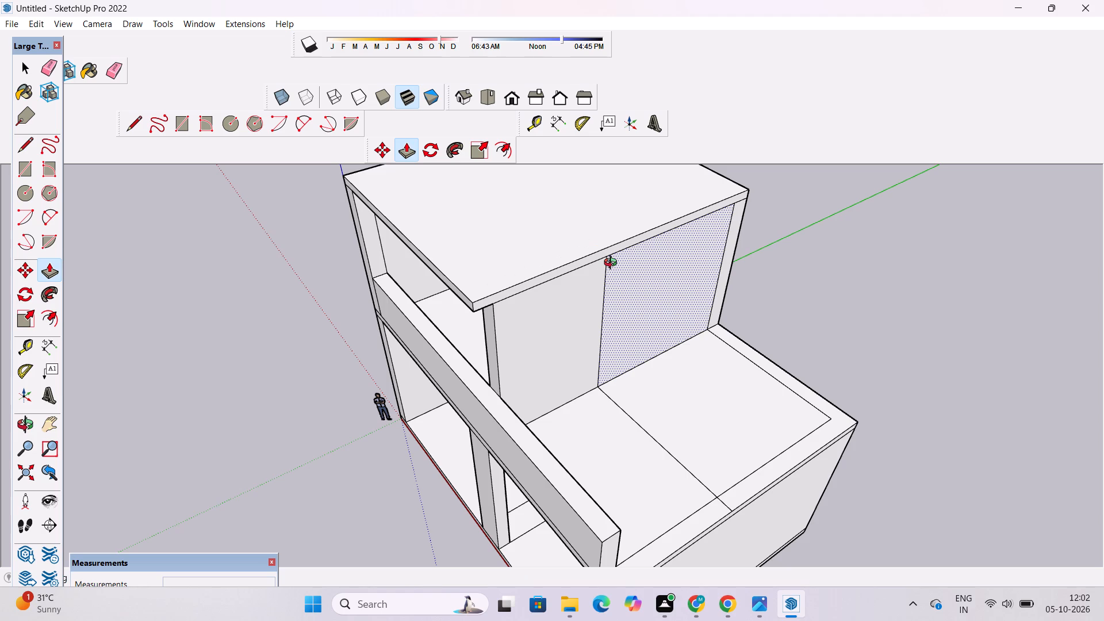
scroll(617, 271, down, 5)
drag(583, 362, 686, 358)
key(o)
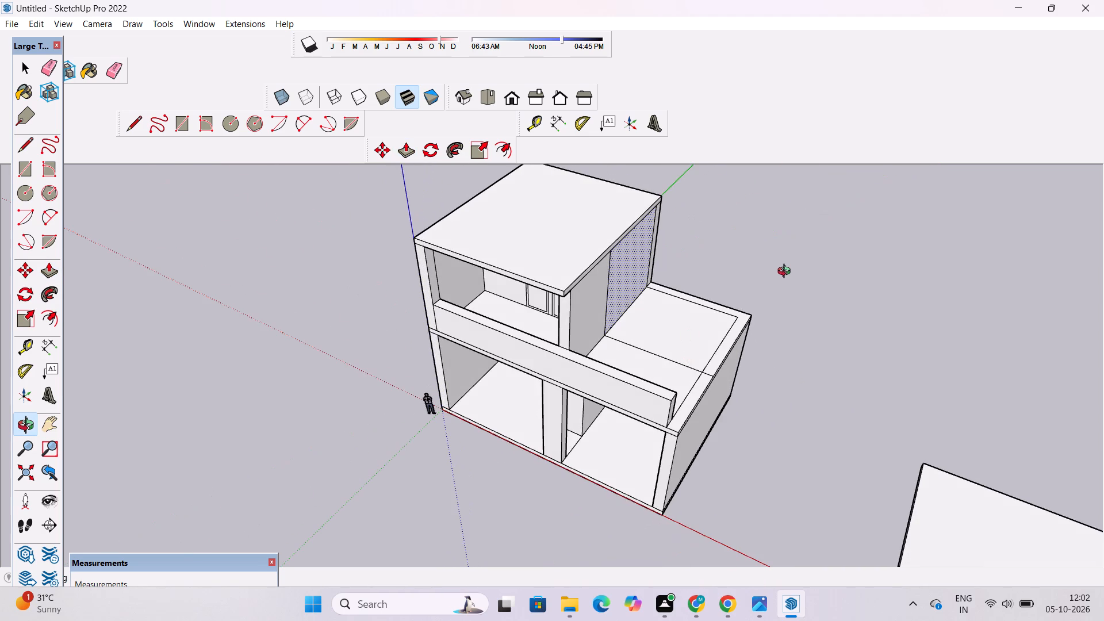
click(791, 270)
key(space)
click(799, 264)
Examine the extended upper side wall and the upper storey's front opening from above and at eye level.
key(i)
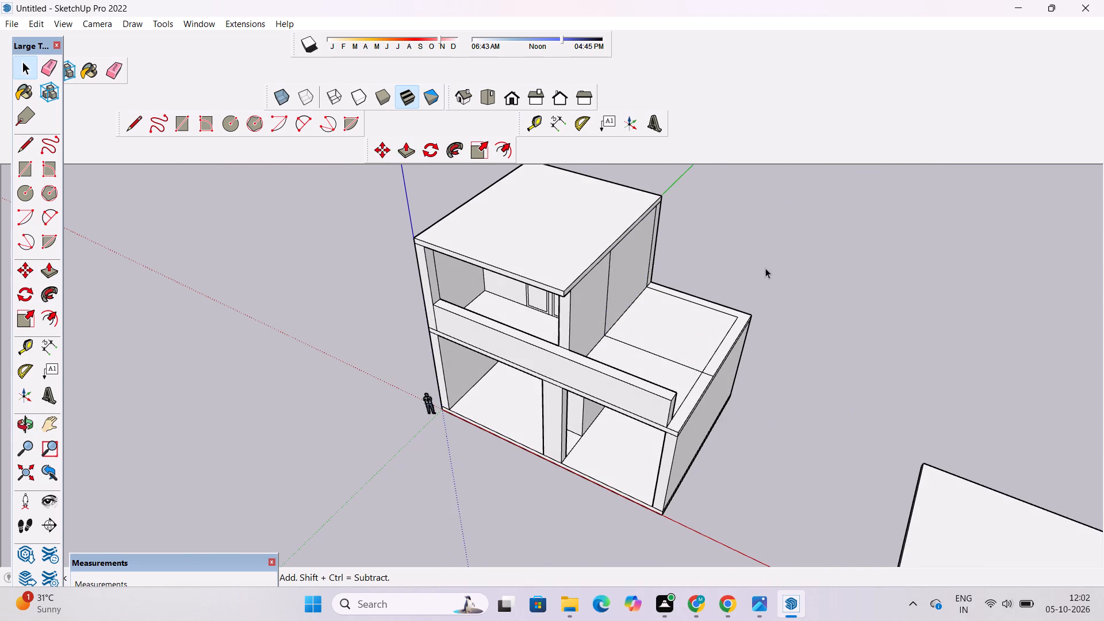
key(o)
scroll(703, 279, down, 6)
drag(630, 356, 792, 243)
drag(646, 317, 612, 433)
scroll(616, 257, up, 4)
shift+drag(631, 313, 630, 356)
drag(596, 397, 581, 199)
scroll(567, 308, up, 5)
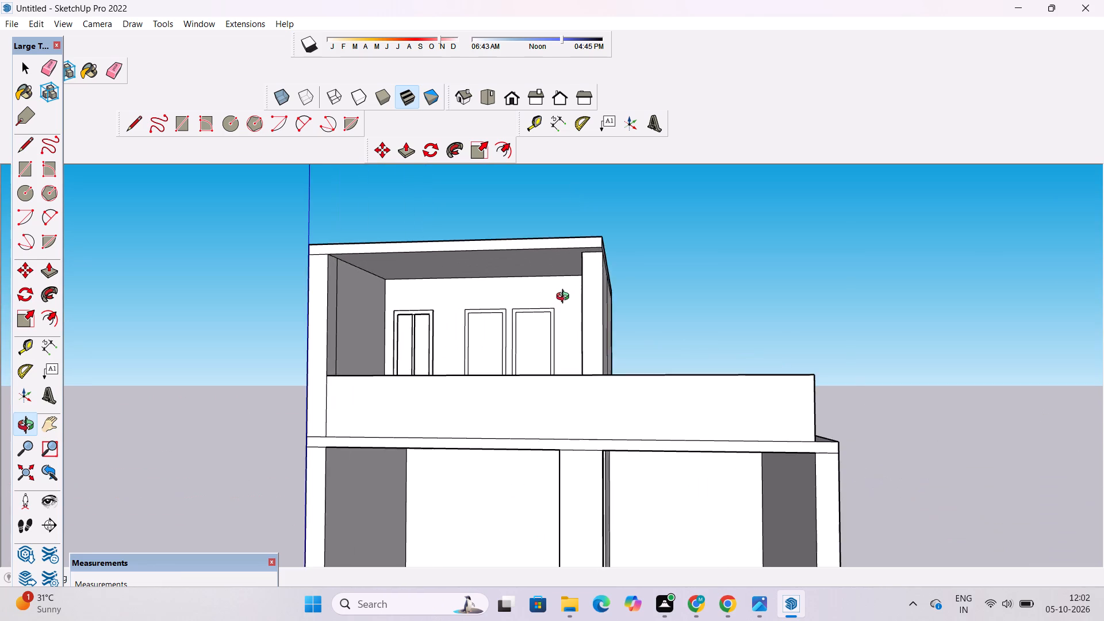
scroll(565, 298, up, 3)
scroll(565, 297, down, 3)
scroll(565, 297, up, 2)
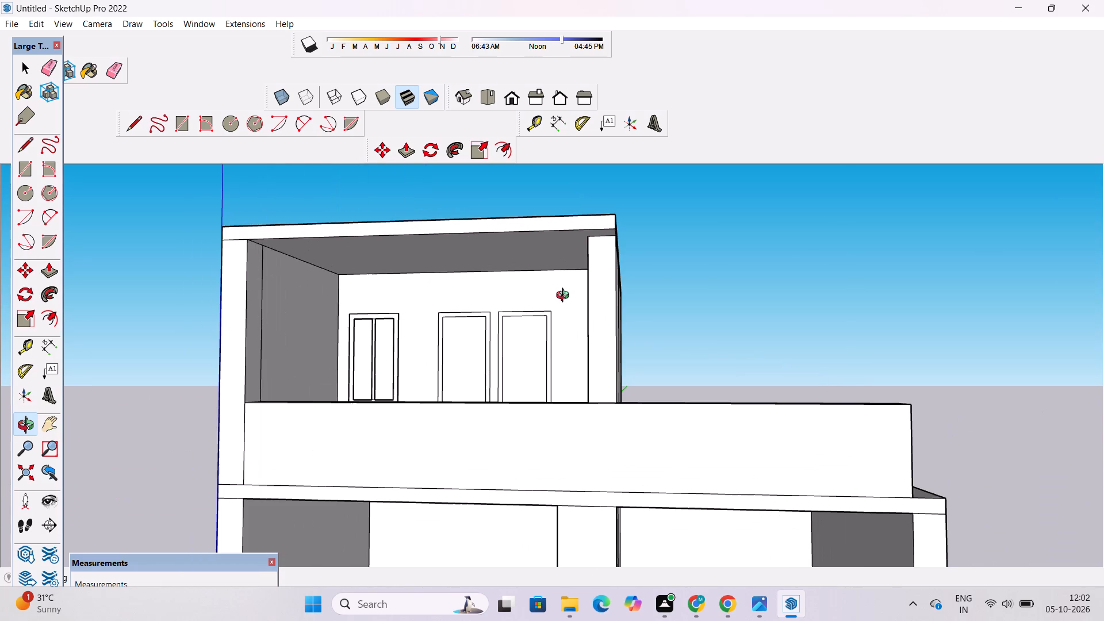
scroll(565, 296, up, 1)
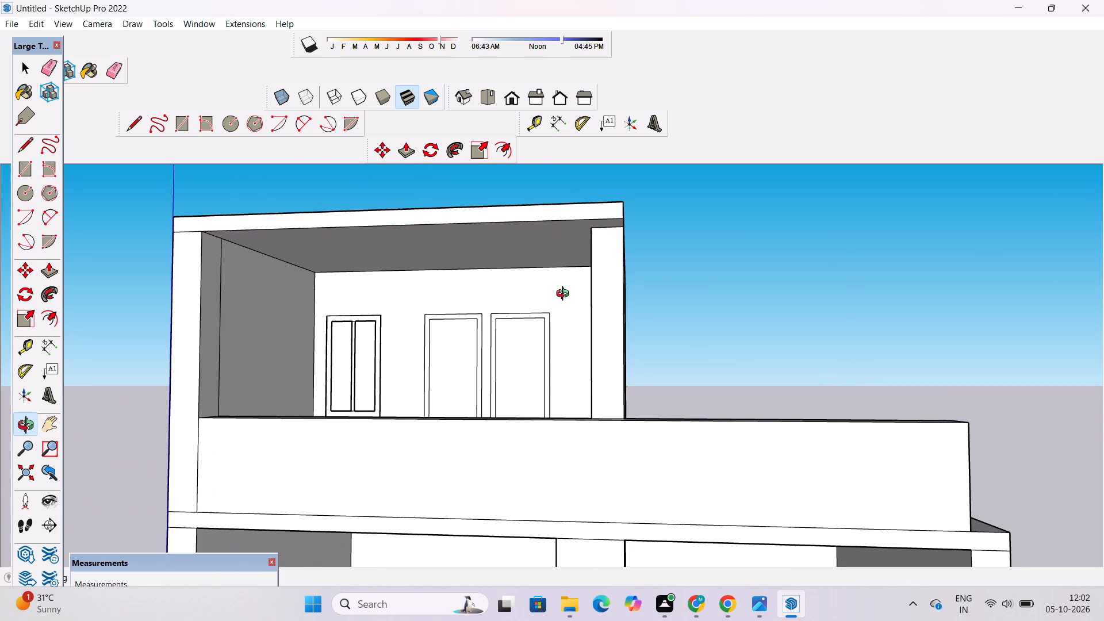
scroll(565, 295, down, 5)
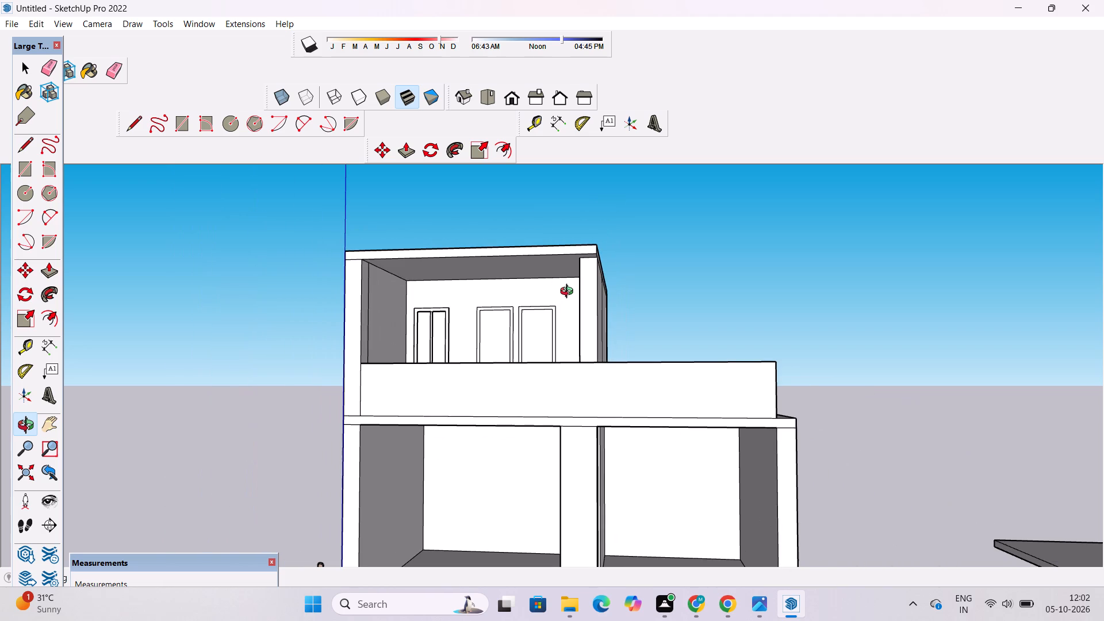
scroll(556, 287, down, 5)
Examine the roof slab, front parapet and upper facade from raised and straight-on front angles.
drag(556, 287, 565, 367)
scroll(556, 244, up, 5)
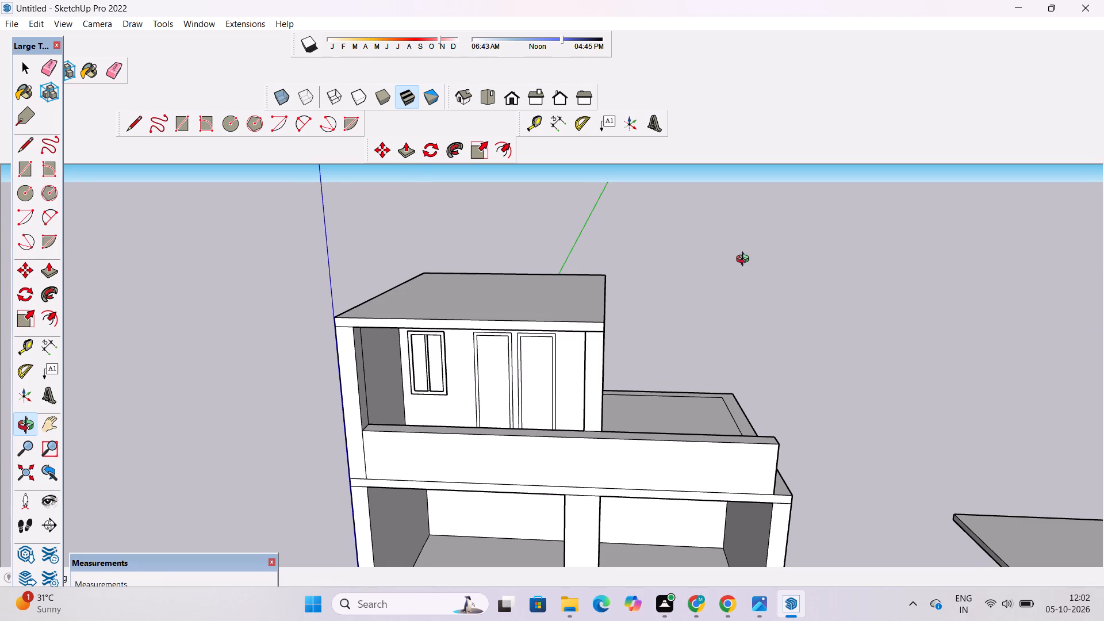
drag(786, 273, 750, 283)
scroll(751, 286, up, 1)
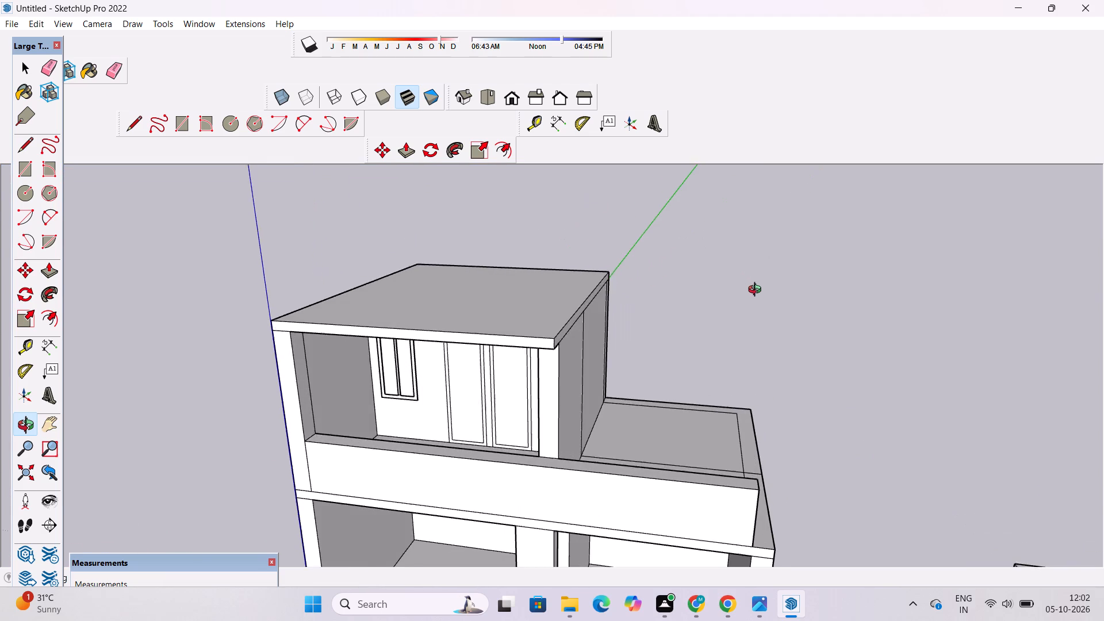
scroll(757, 291, down, 4)
scroll(593, 352, up, 1)
drag(589, 342, 618, 415)
scroll(609, 417, up, 4)
drag(550, 453, 584, 323)
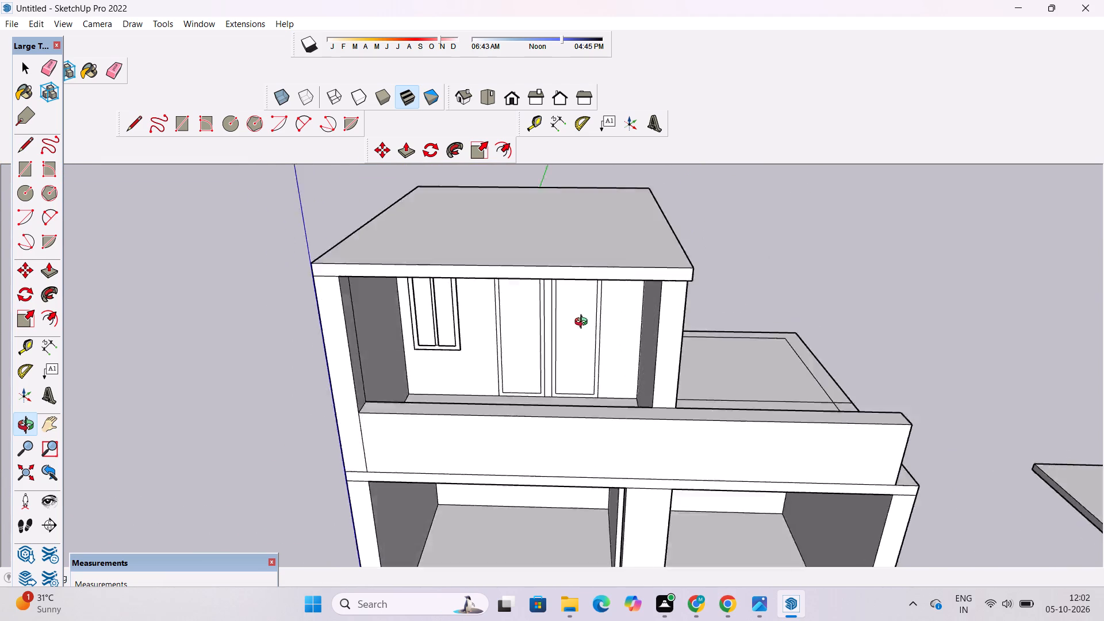
drag(584, 323, 584, 294)
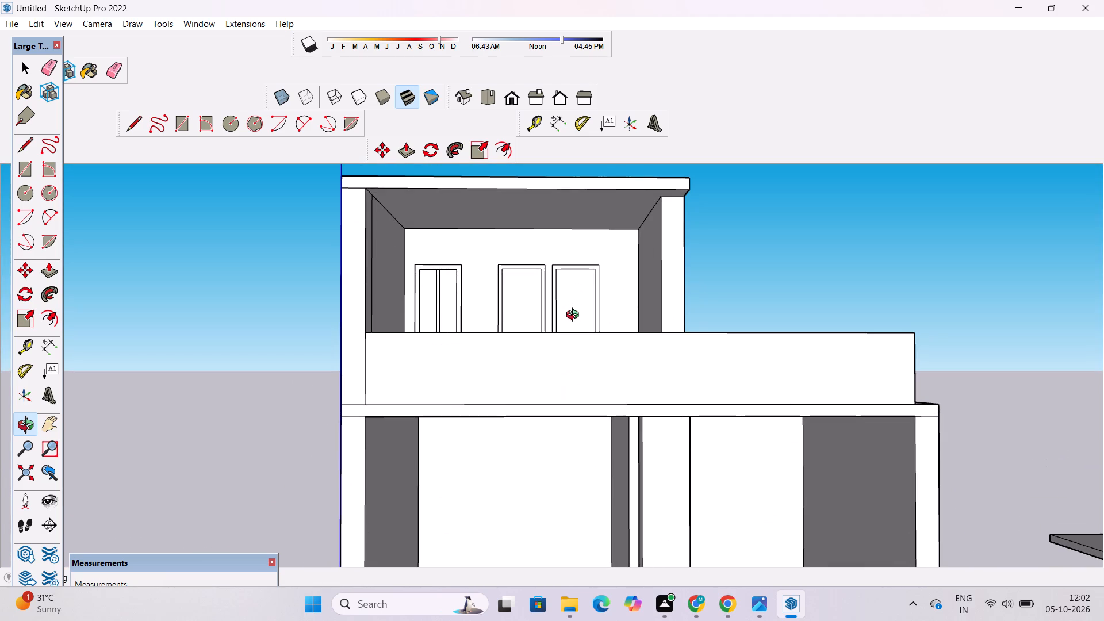
scroll(575, 317, down, 3)
shift+drag(637, 291, 634, 438)
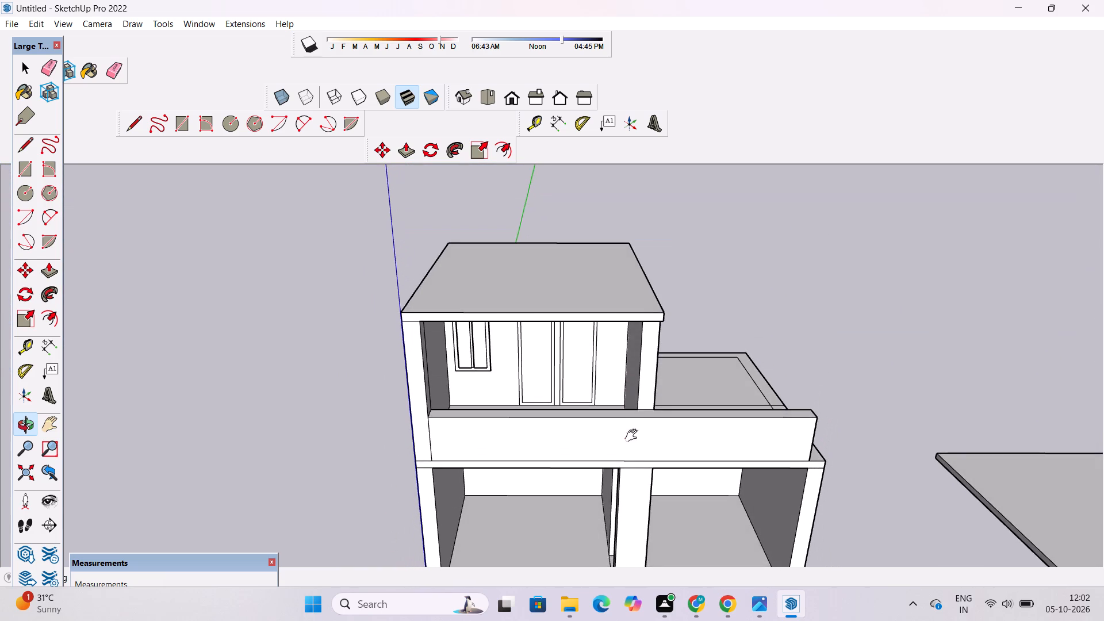
shift+drag(634, 435, 622, 413)
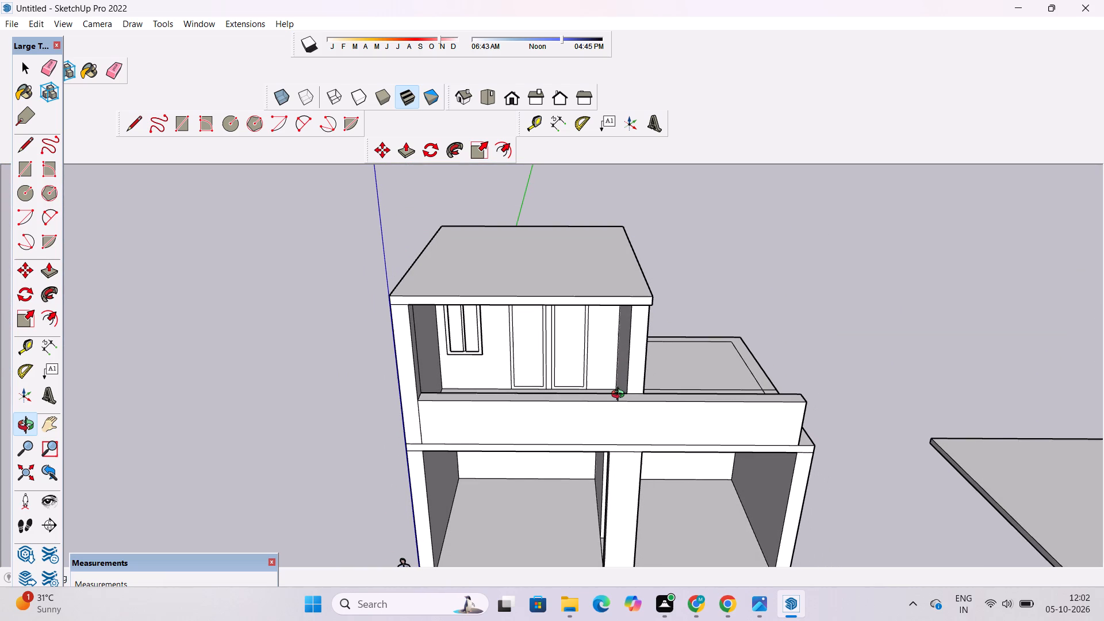
scroll(620, 396, down, 4)
shift+drag(625, 390, 623, 407)
scroll(623, 407, up, 3)
shift+drag(646, 412, 565, 409)
key(space)
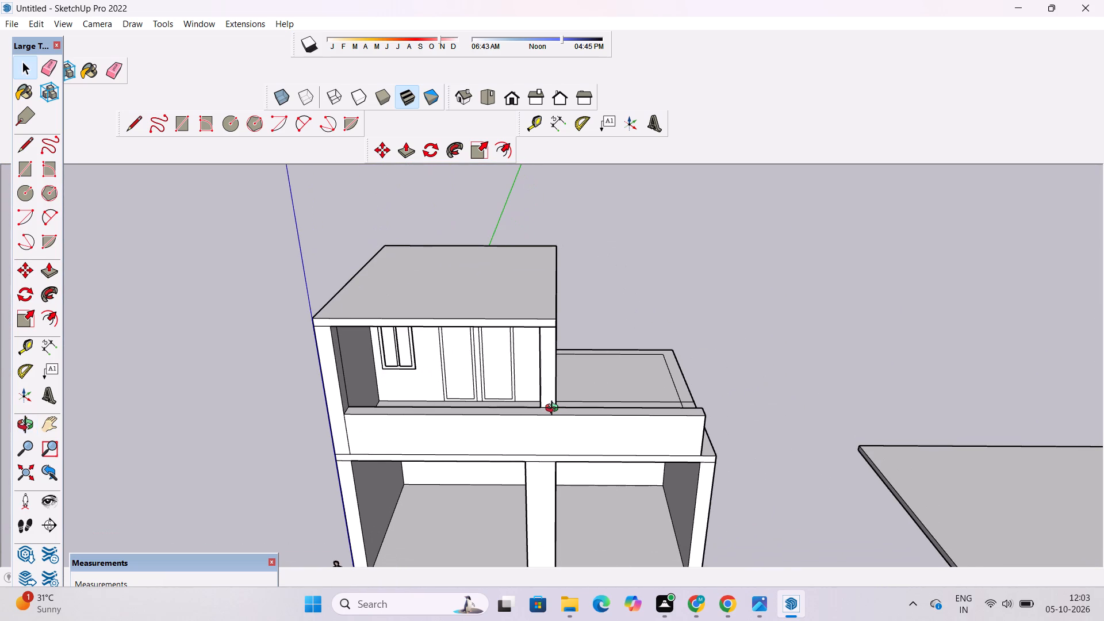
Examine the spare slabs lying on the ground beside the building.
scroll(562, 410, down, 4)
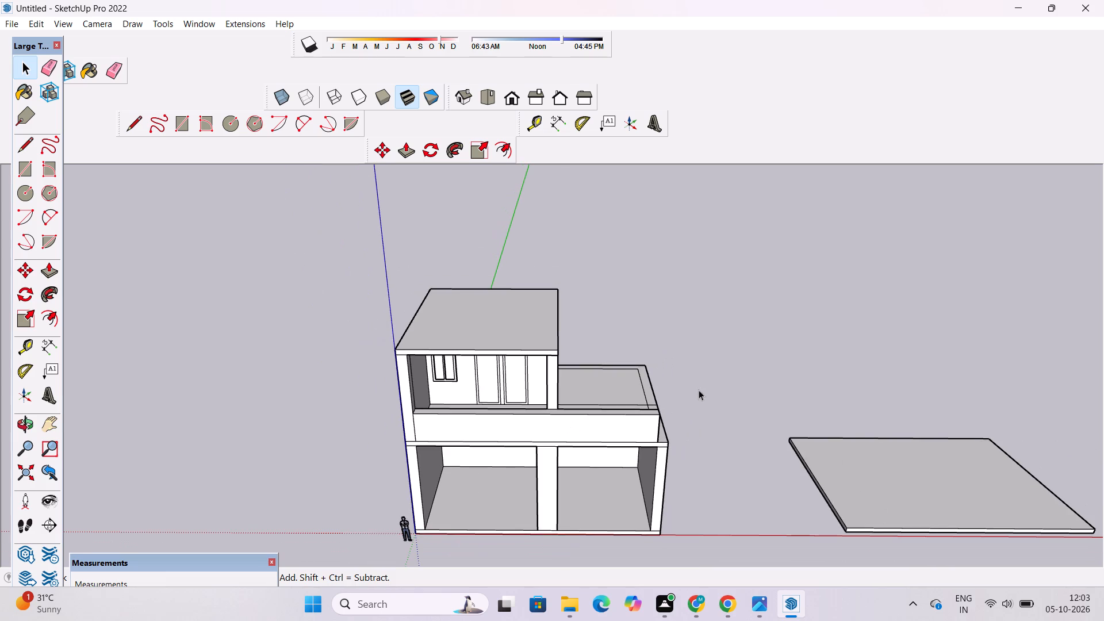
key(o)
scroll(694, 416, up, 1)
shift+scroll(802, 421, down, 1)
shift+drag(795, 421, 535, 322)
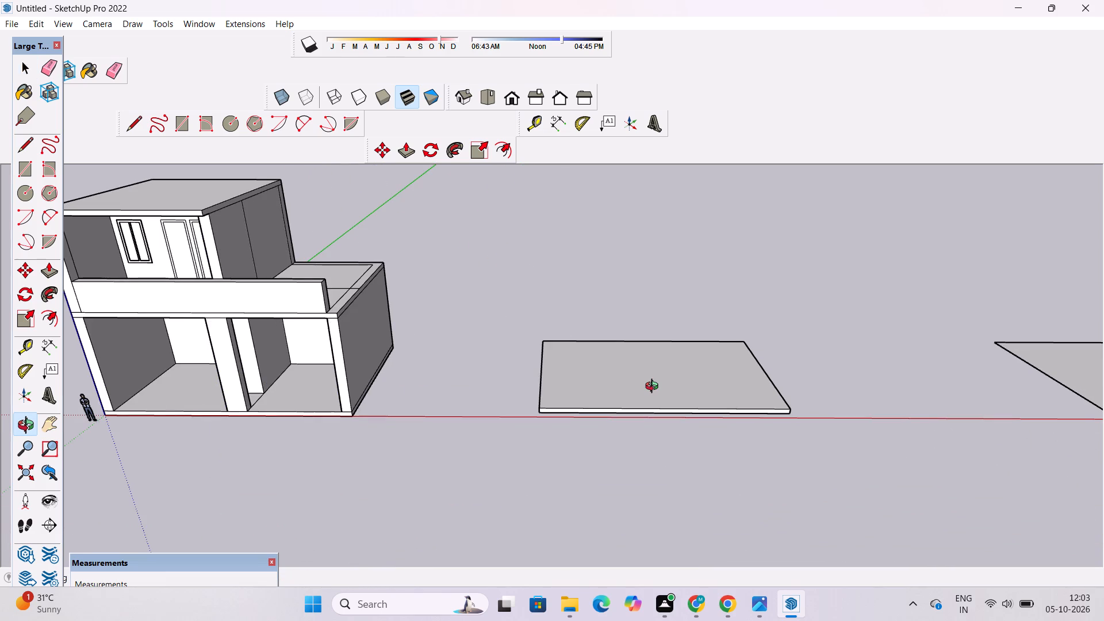
scroll(654, 388, up, 1)
drag(655, 390, 660, 402)
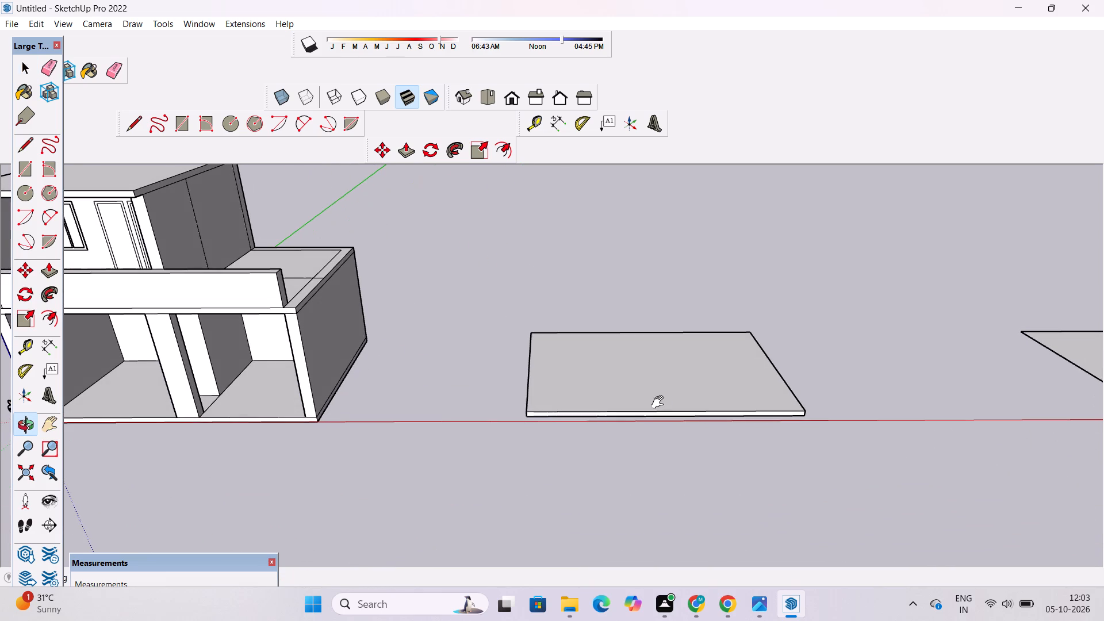
key(space)
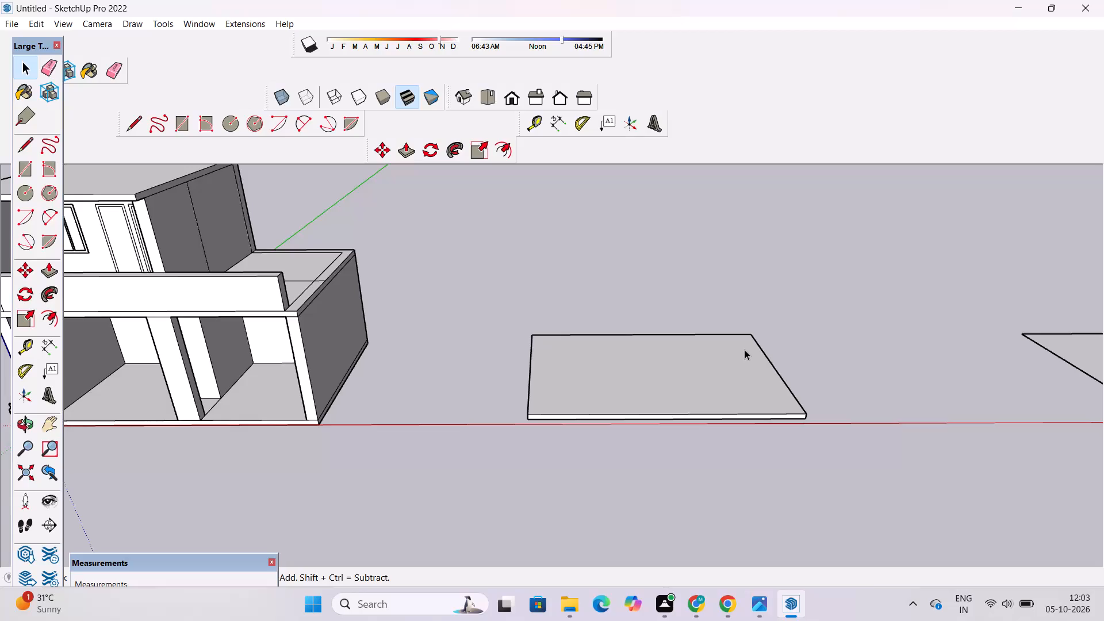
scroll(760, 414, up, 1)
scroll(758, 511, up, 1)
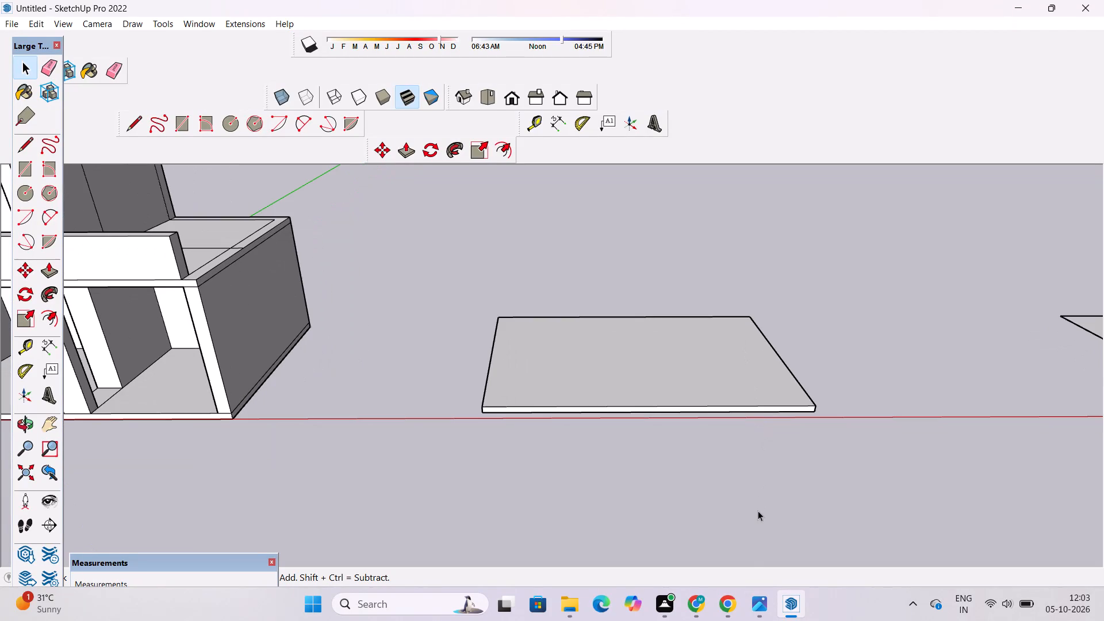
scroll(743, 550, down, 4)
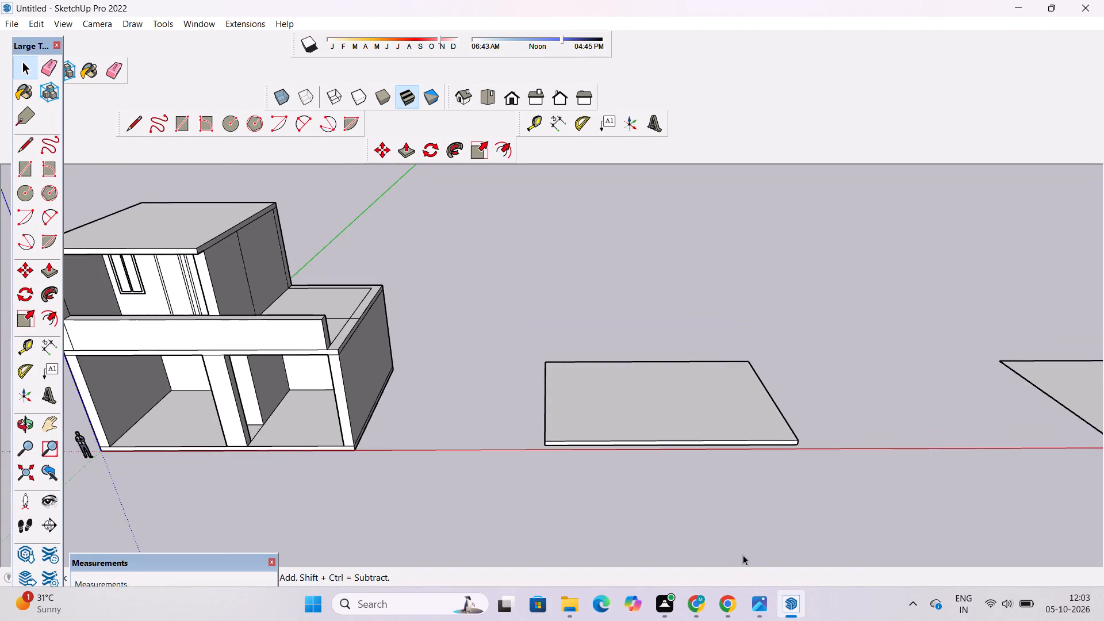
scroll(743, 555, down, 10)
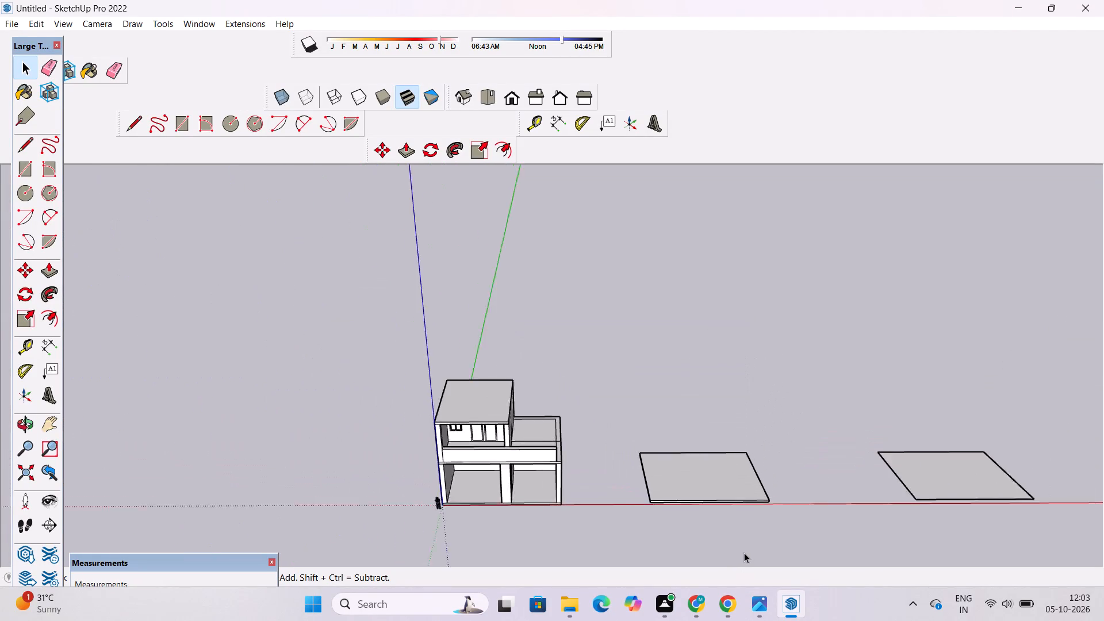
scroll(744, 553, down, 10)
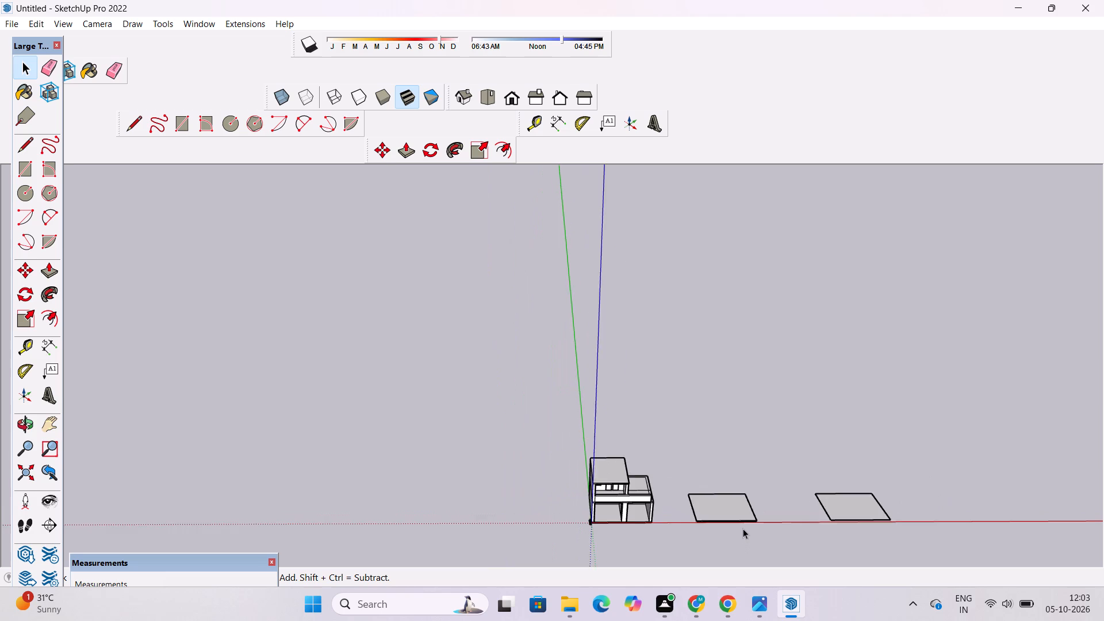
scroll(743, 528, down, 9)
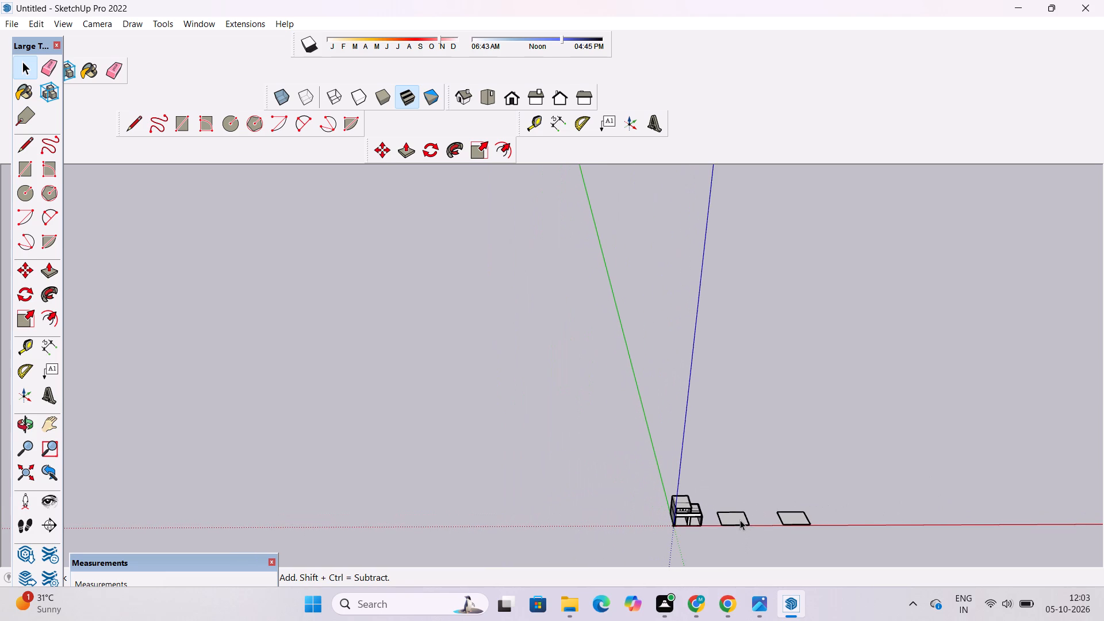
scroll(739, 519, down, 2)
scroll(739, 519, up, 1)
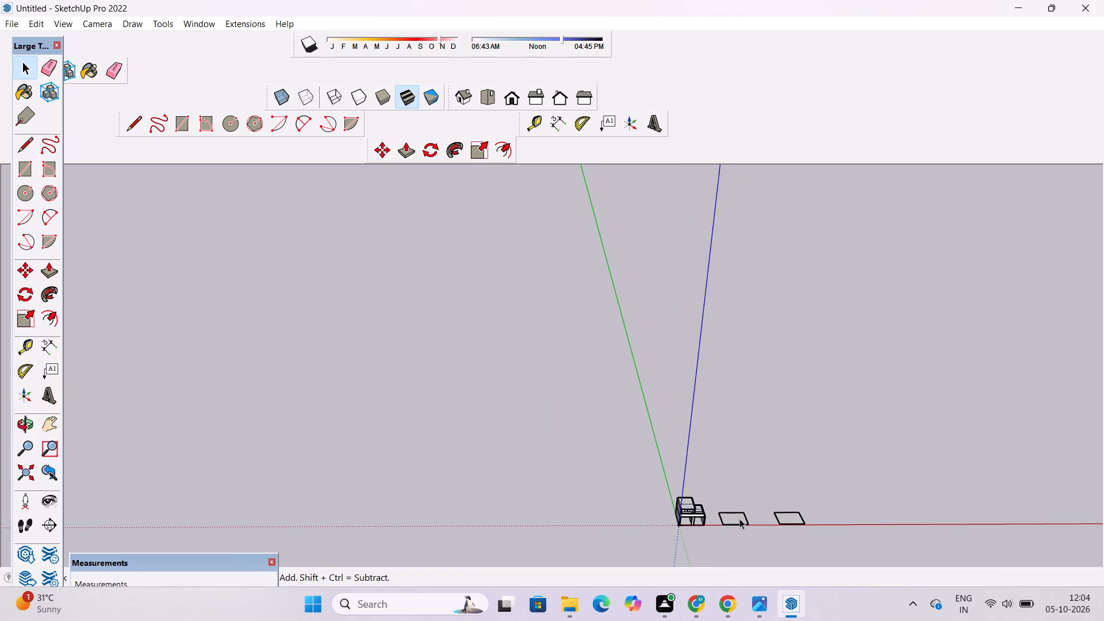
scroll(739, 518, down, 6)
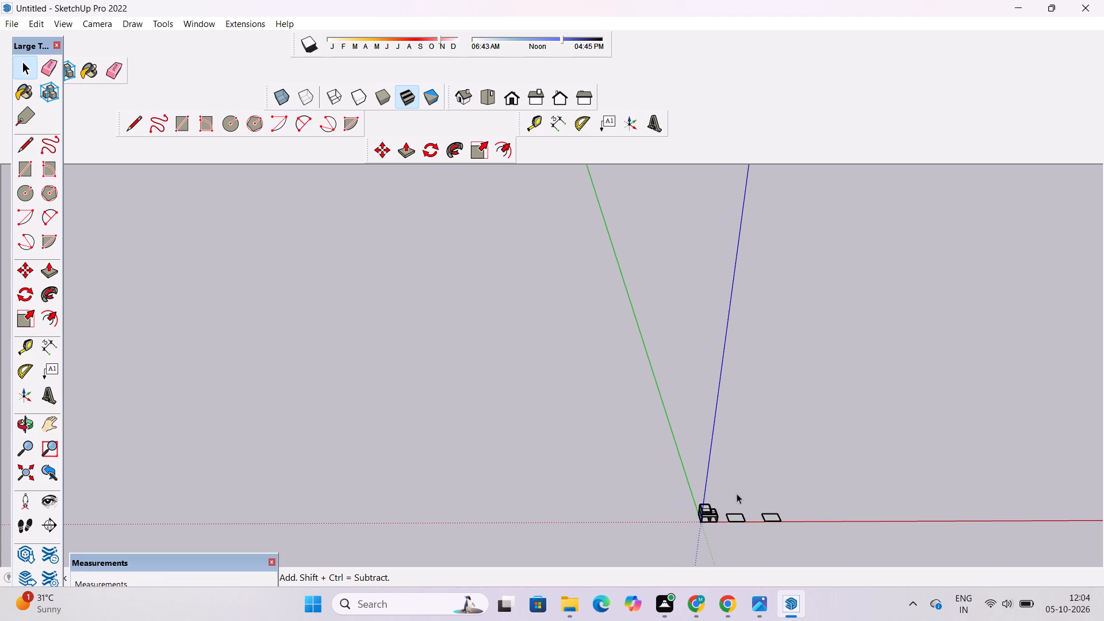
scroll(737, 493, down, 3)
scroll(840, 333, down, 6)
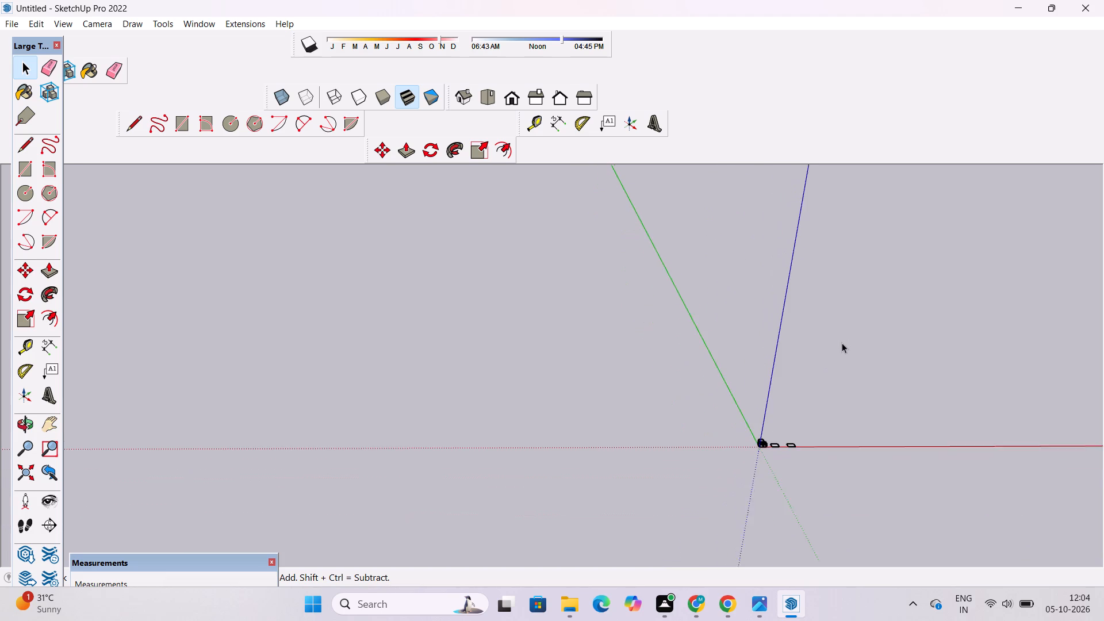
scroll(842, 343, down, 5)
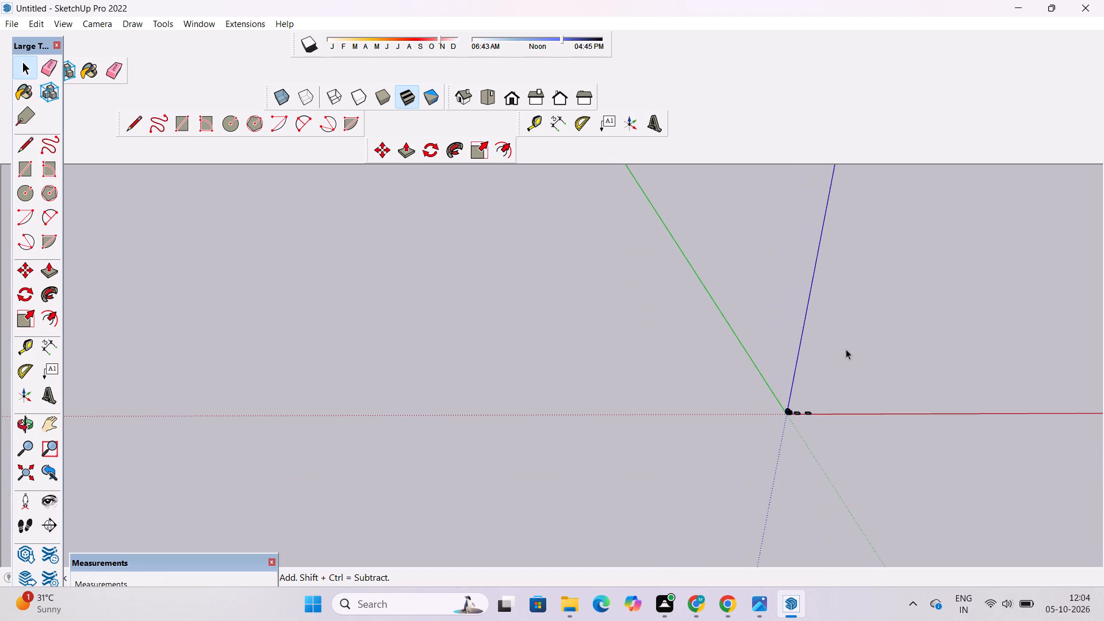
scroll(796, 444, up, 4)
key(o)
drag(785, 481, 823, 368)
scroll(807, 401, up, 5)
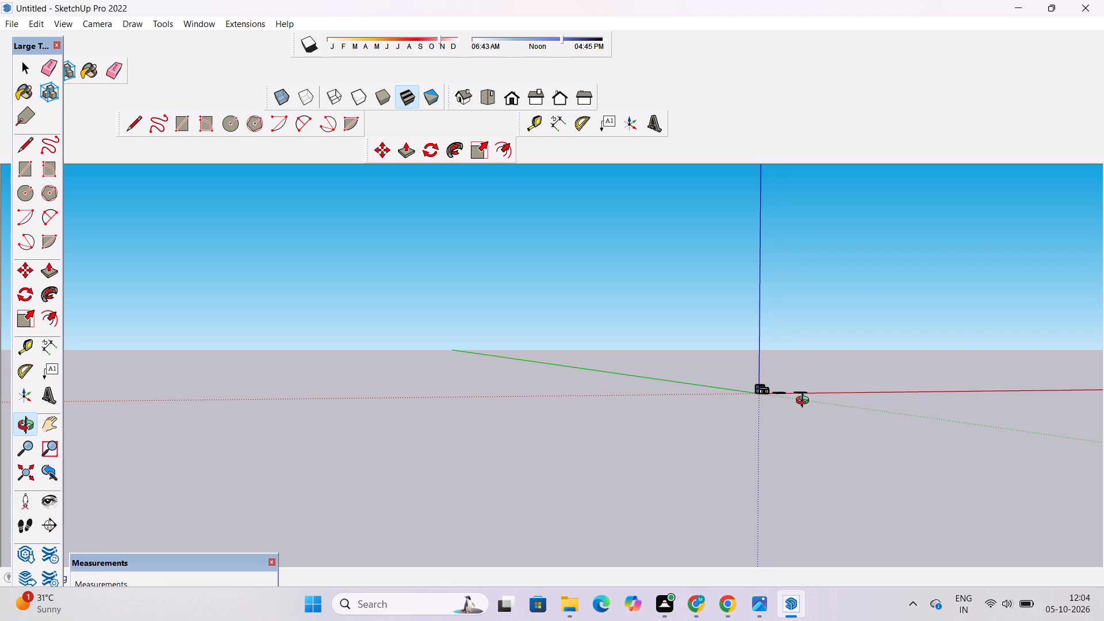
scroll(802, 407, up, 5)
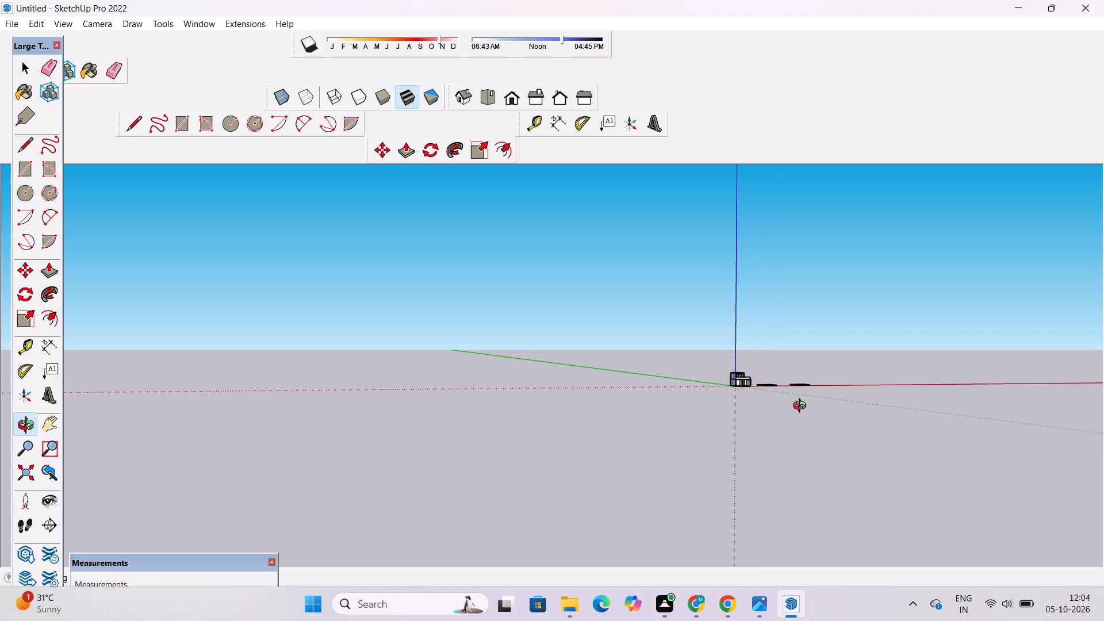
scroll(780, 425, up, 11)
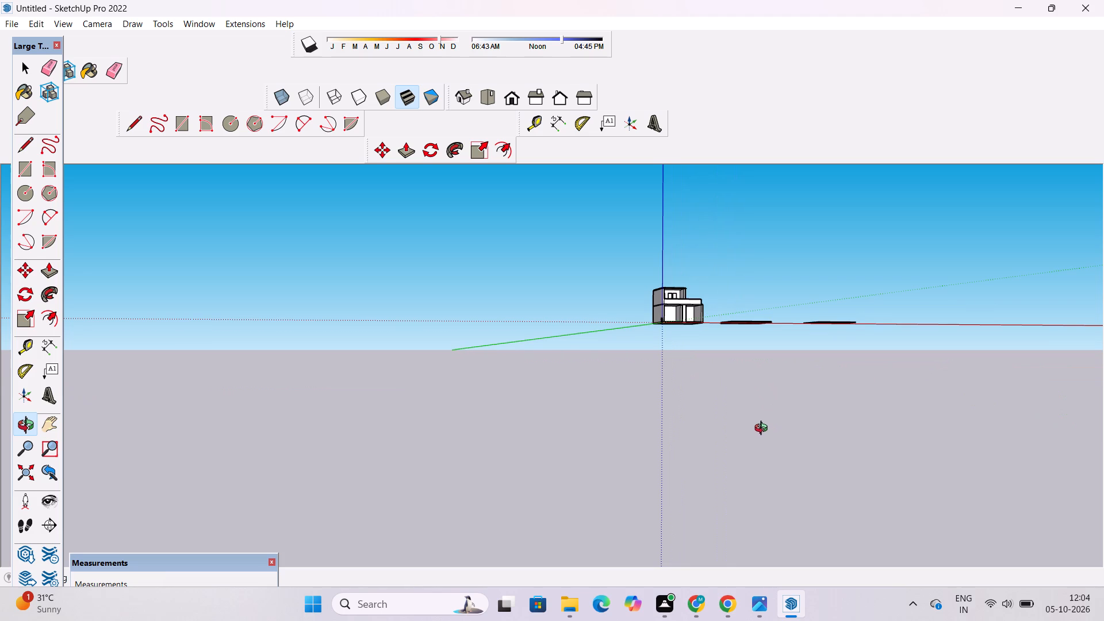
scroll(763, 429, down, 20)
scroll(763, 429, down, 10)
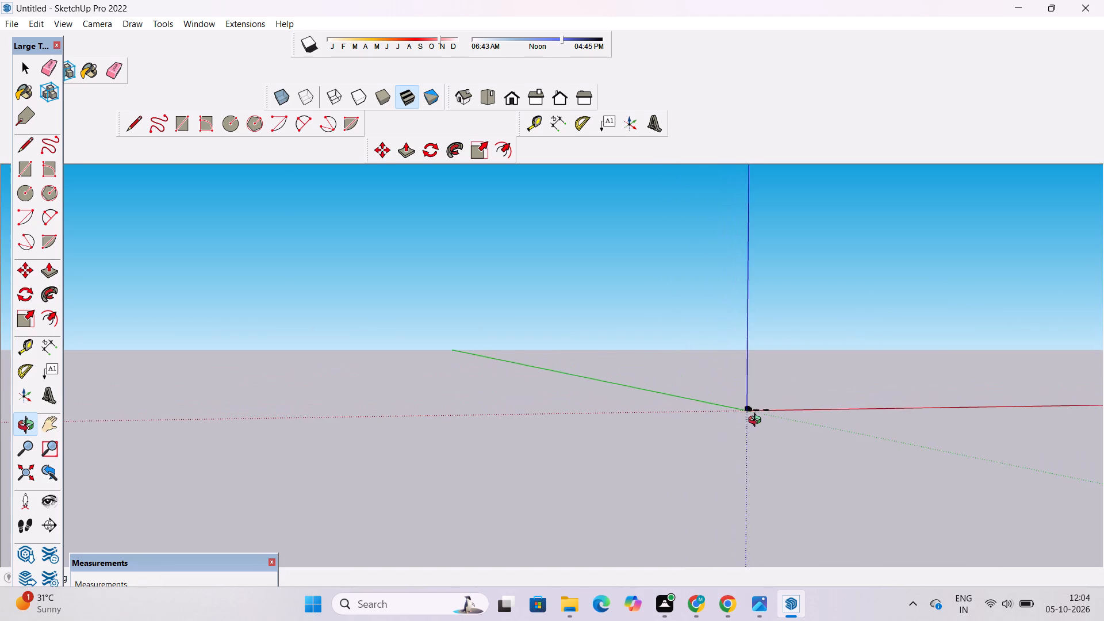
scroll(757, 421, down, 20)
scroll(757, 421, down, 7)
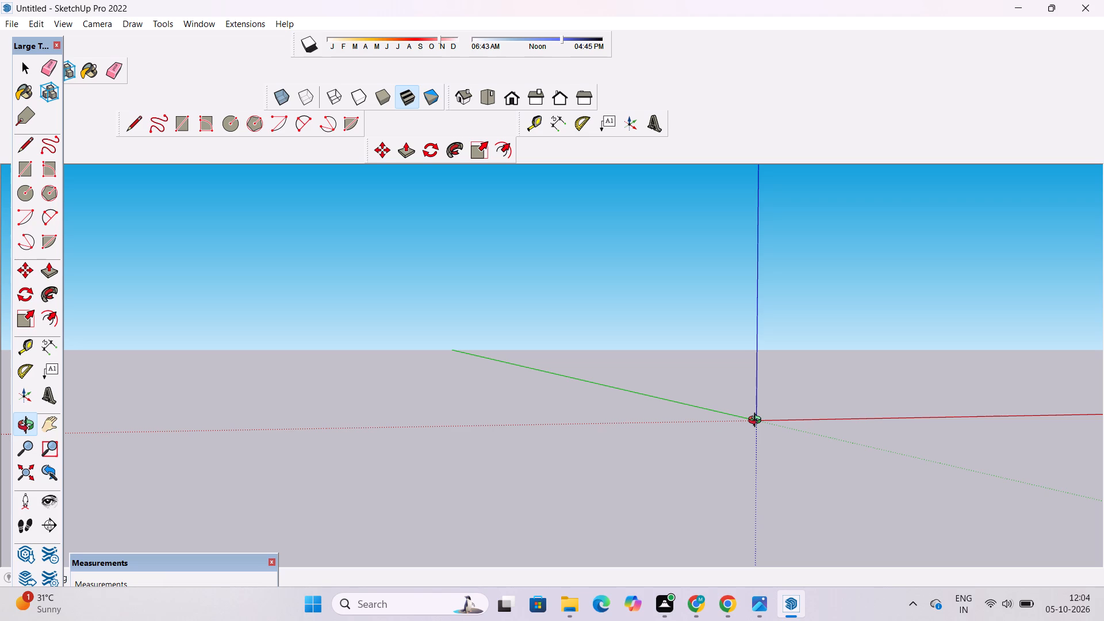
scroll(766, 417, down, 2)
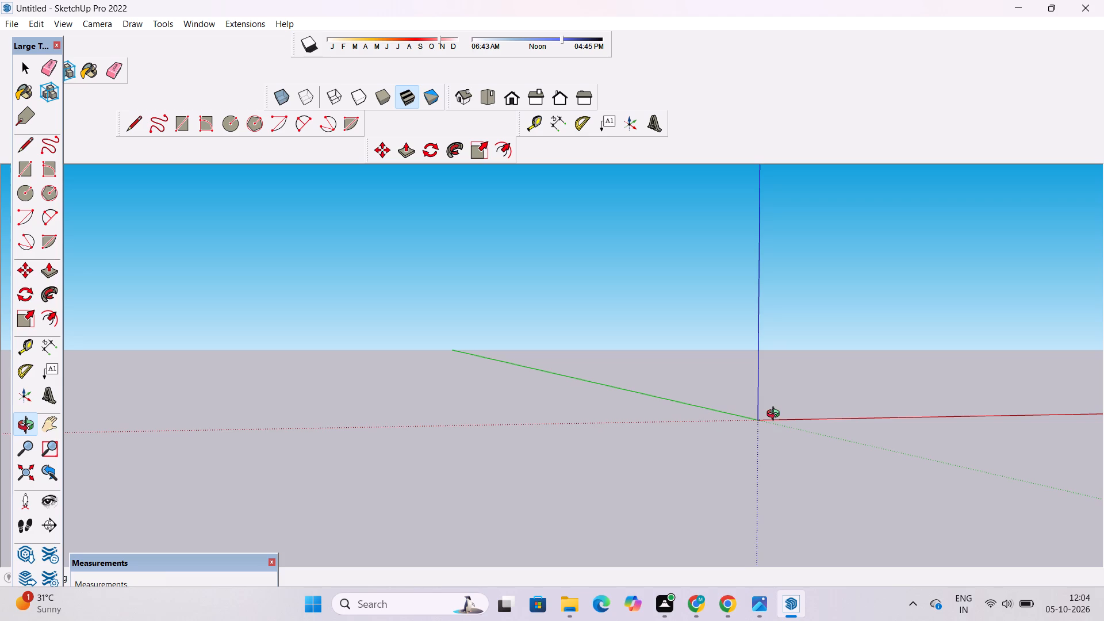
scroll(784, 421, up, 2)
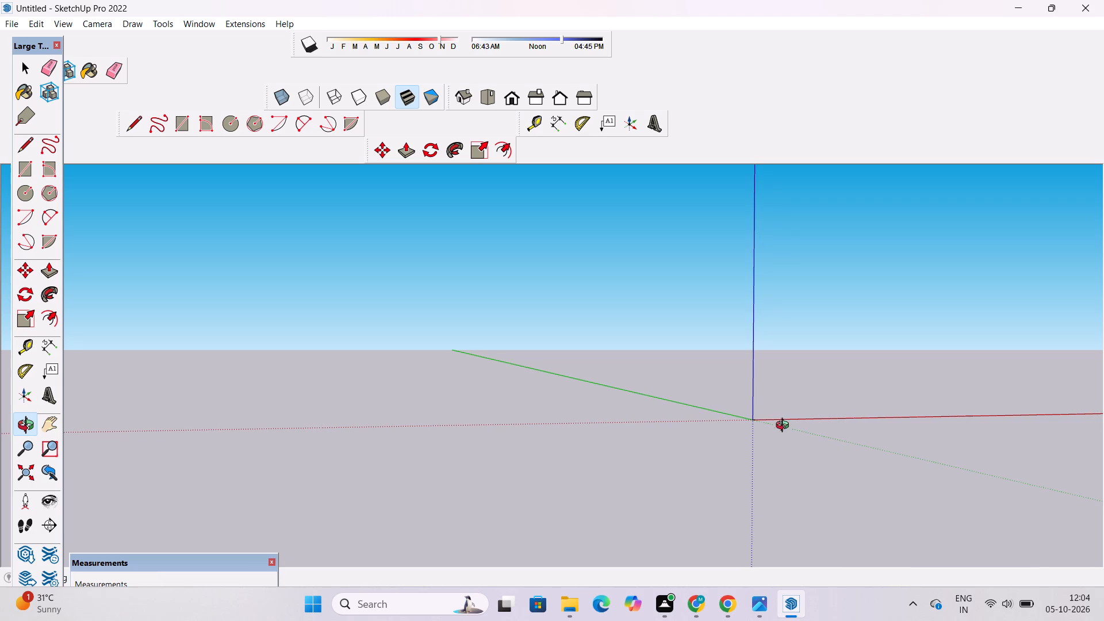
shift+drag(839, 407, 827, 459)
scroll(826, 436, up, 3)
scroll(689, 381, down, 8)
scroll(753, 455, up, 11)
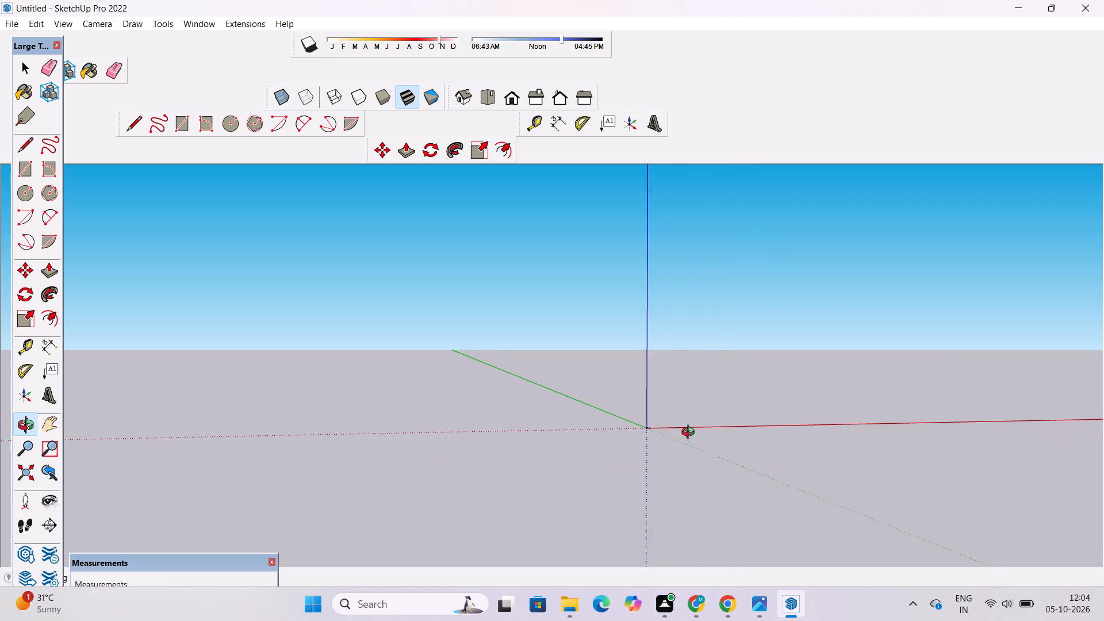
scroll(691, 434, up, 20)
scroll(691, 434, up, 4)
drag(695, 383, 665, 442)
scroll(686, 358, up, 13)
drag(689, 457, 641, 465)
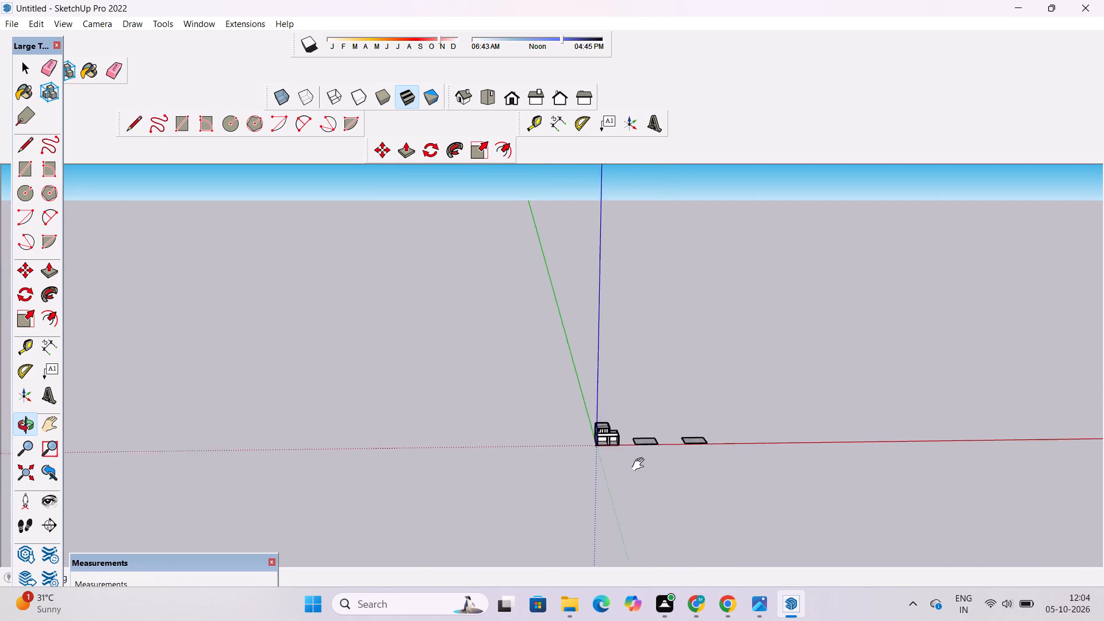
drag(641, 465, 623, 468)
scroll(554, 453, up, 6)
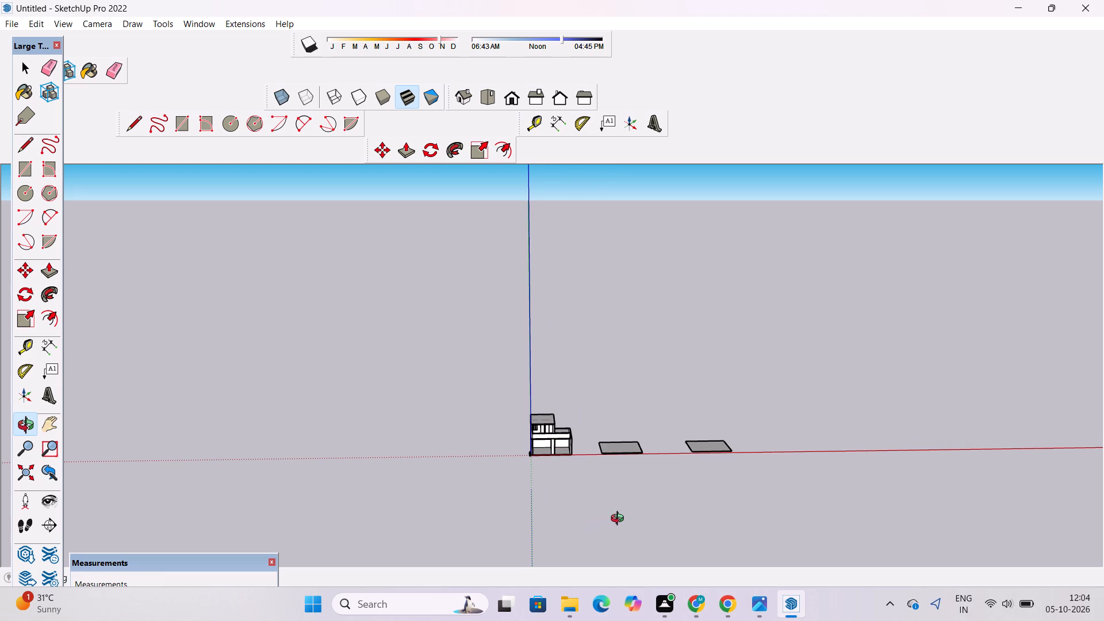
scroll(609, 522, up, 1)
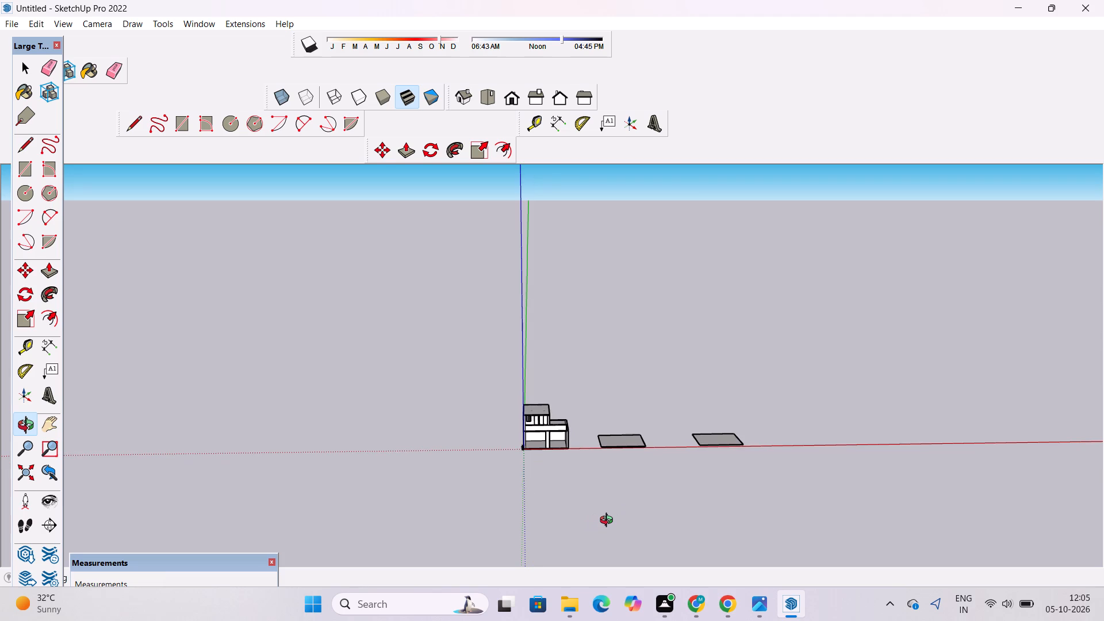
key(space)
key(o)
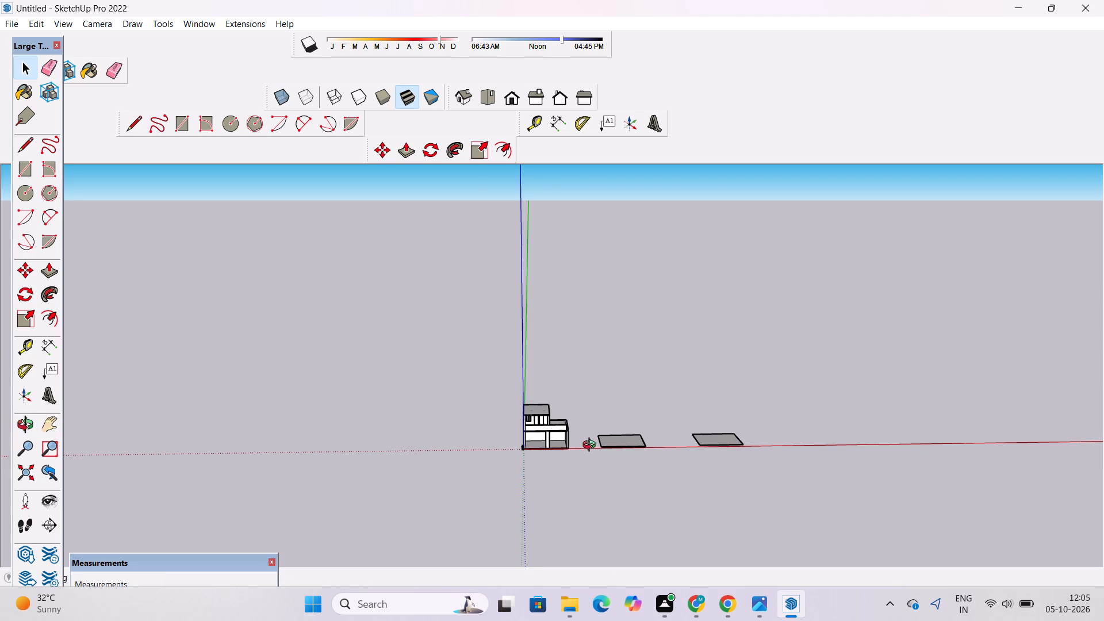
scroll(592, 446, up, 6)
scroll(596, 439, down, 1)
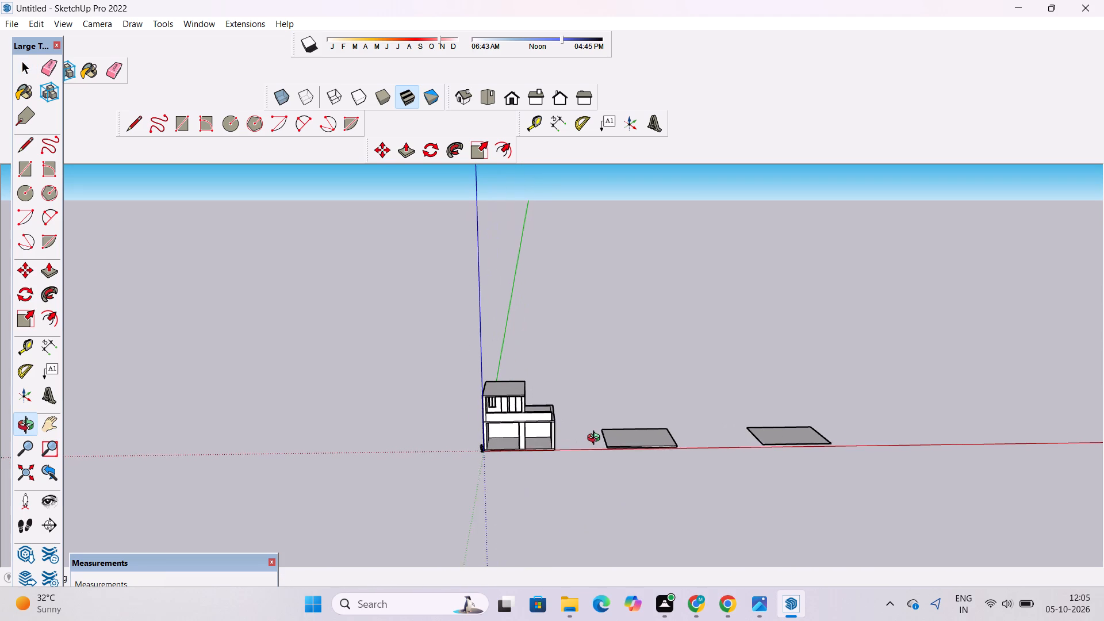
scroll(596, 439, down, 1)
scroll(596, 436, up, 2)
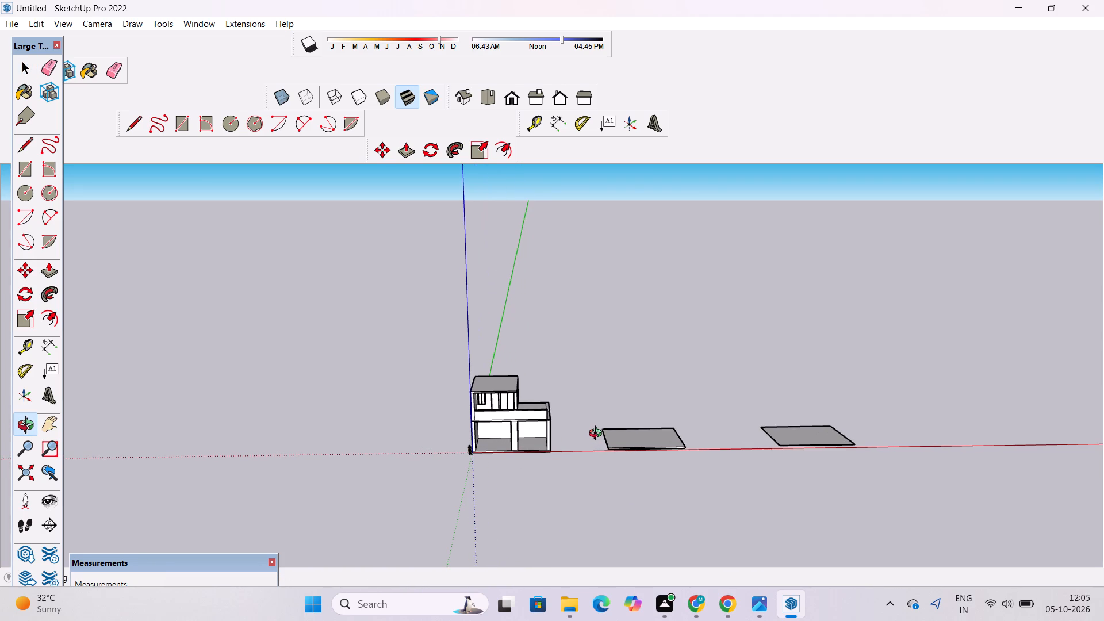
Examine the roof slab, front parapet and upper storey's front opening from raised and near eye-level angles.
shift+drag(598, 435, 577, 454)
scroll(508, 465, up, 9)
shift+drag(434, 447, 466, 479)
scroll(528, 331, up, 7)
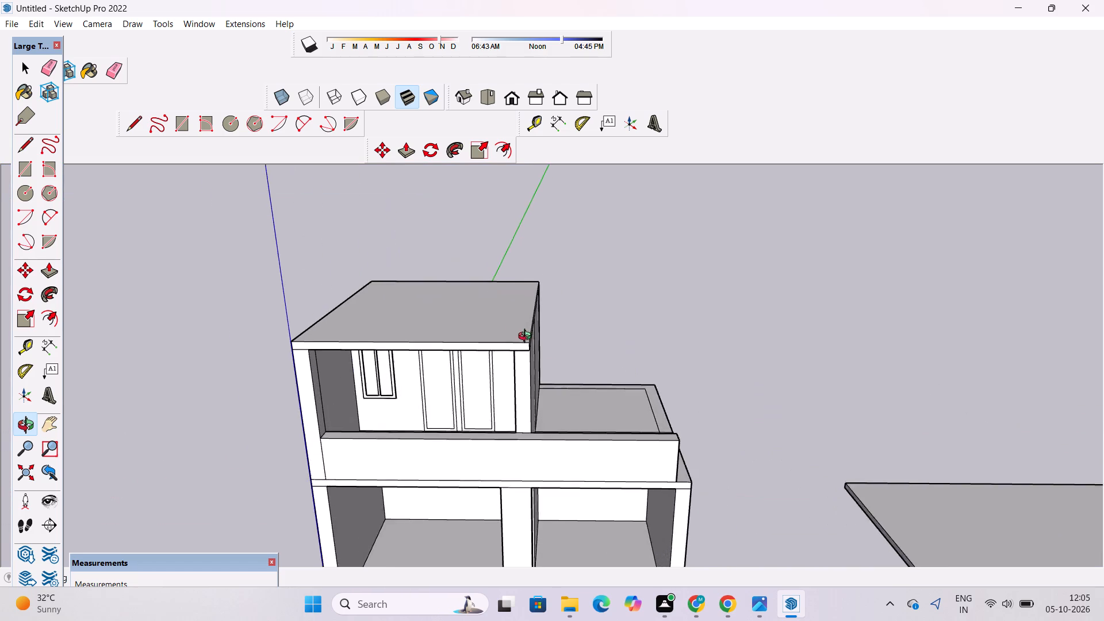
scroll(527, 338, up, 1)
drag(672, 363, 641, 307)
shift+drag(553, 377, 578, 561)
scroll(561, 483, down, 5)
shift+drag(555, 494, 568, 396)
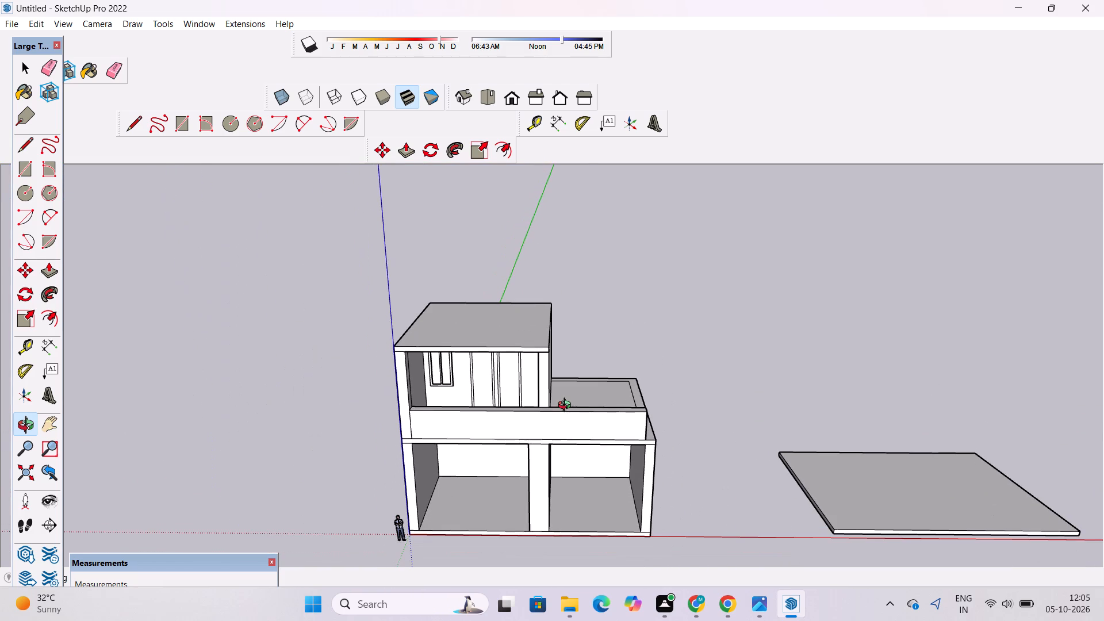
drag(570, 412, 580, 501)
scroll(553, 386, up, 3)
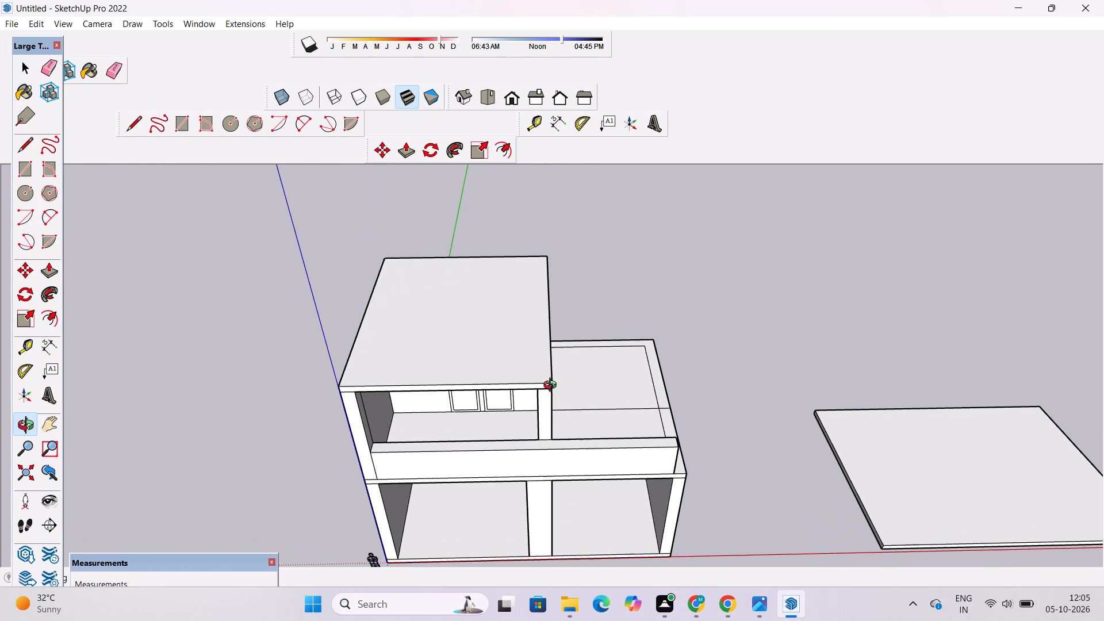
shift+drag(554, 384, 546, 433)
scroll(546, 434, up, 4)
drag(545, 462, 543, 418)
drag(535, 481, 535, 357)
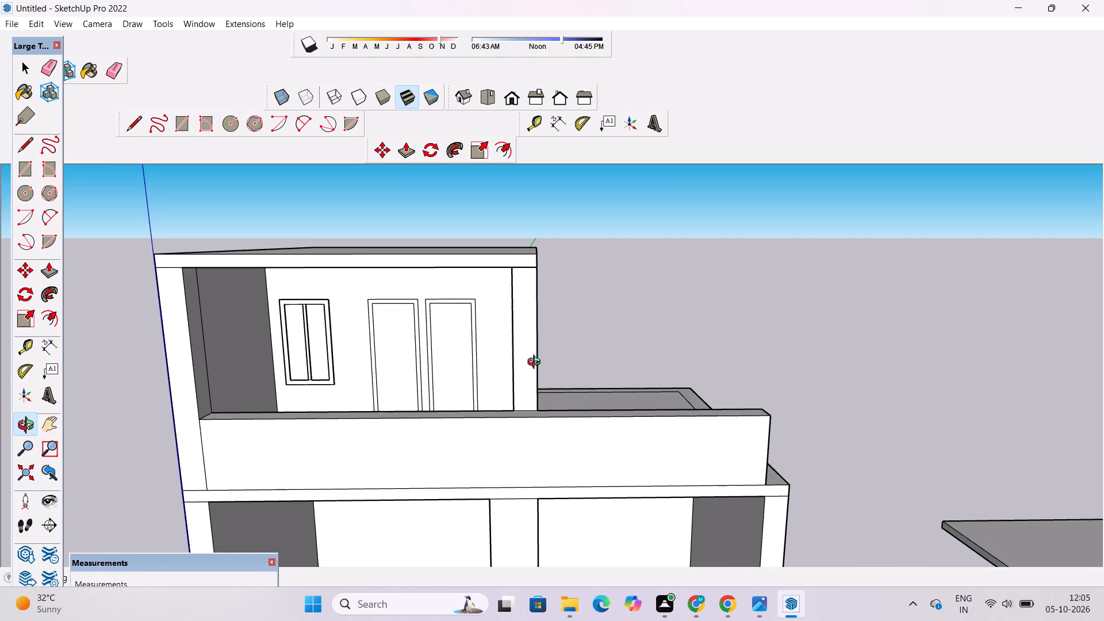
drag(536, 364, 516, 374)
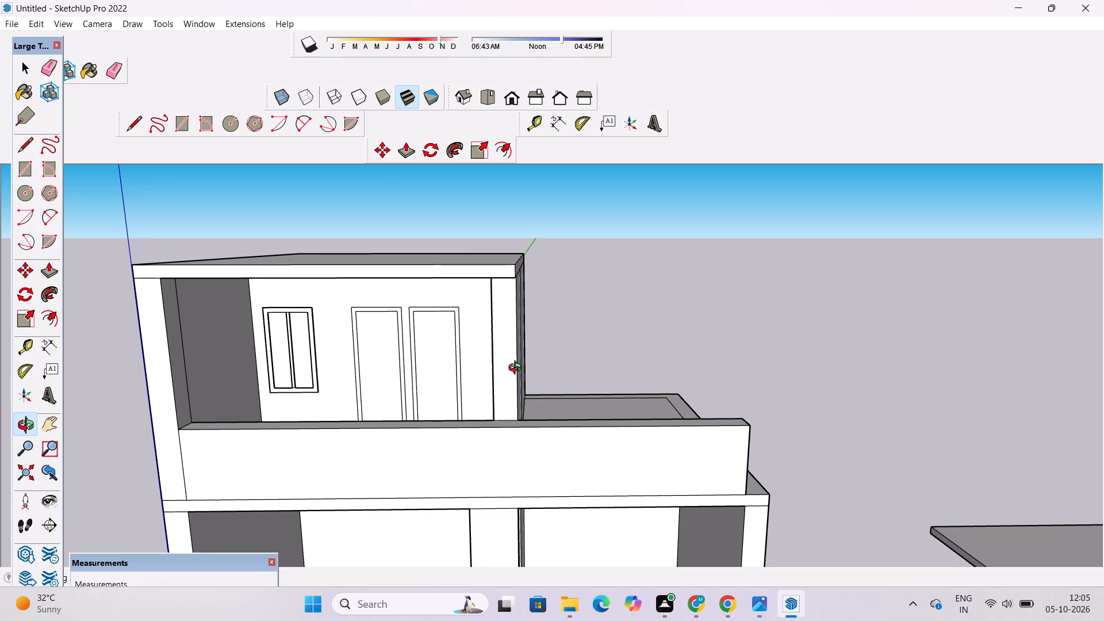
Examine the terrace floor and rim beside the upper side wall from above, and the whole front facade from eye level.
drag(572, 343, 574, 448)
shift+drag(555, 448, 584, 405)
drag(585, 393, 585, 402)
drag(585, 402, 577, 419)
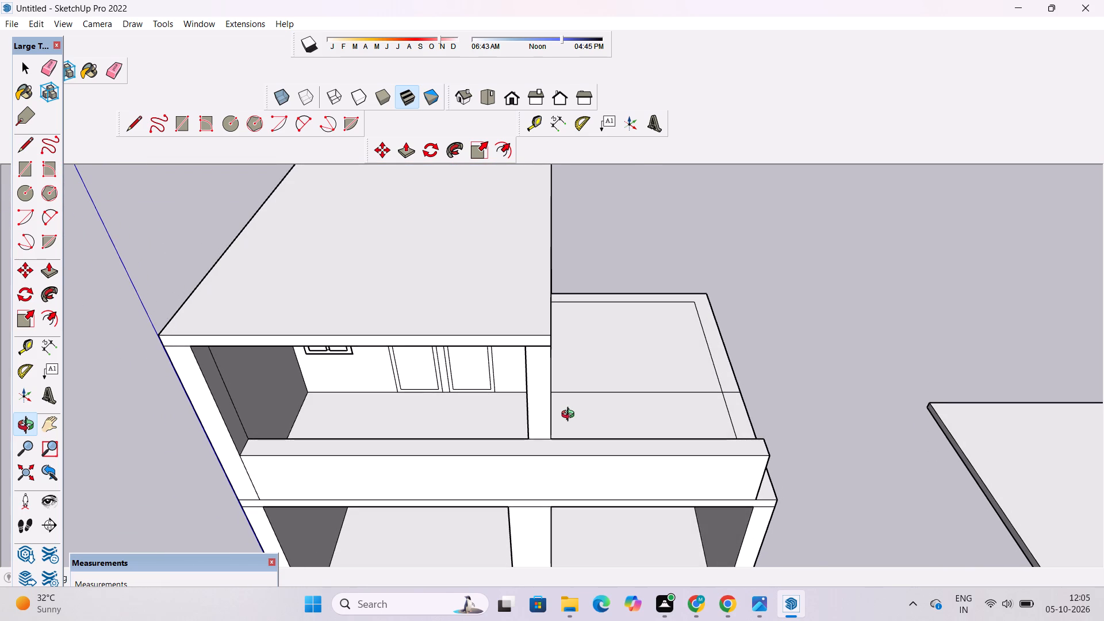
scroll(570, 416, up, 2)
shift+drag(575, 409, 566, 420)
drag(566, 420, 551, 430)
scroll(549, 429, up, 1)
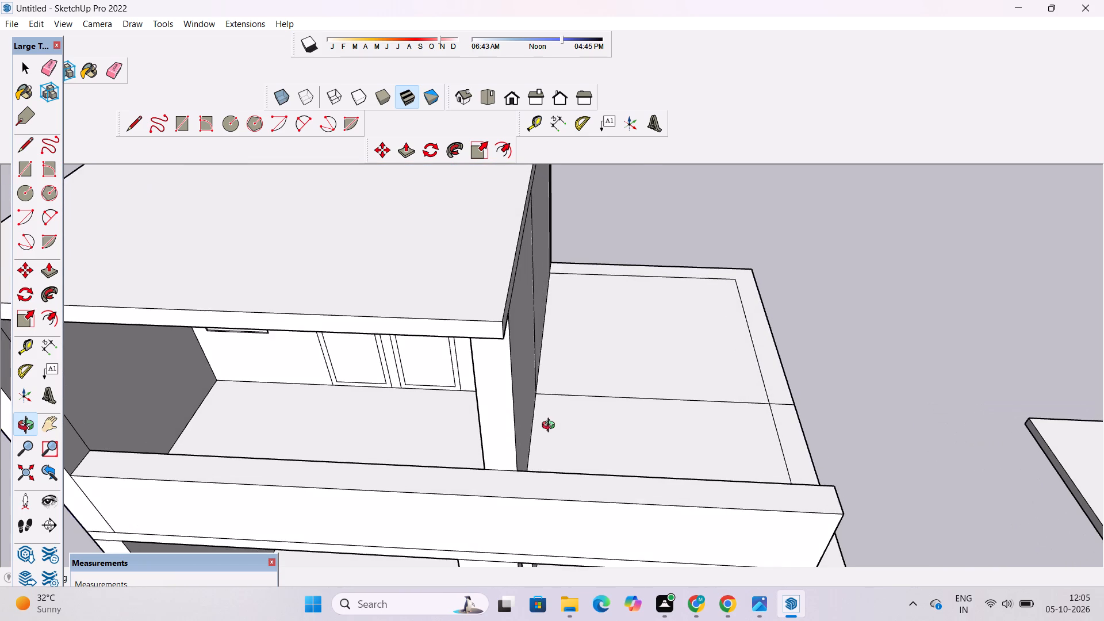
shift+drag(556, 423, 565, 449)
drag(565, 453, 592, 375)
scroll(593, 374, down, 5)
drag(581, 418, 558, 317)
shift+drag(388, 374, 642, 306)
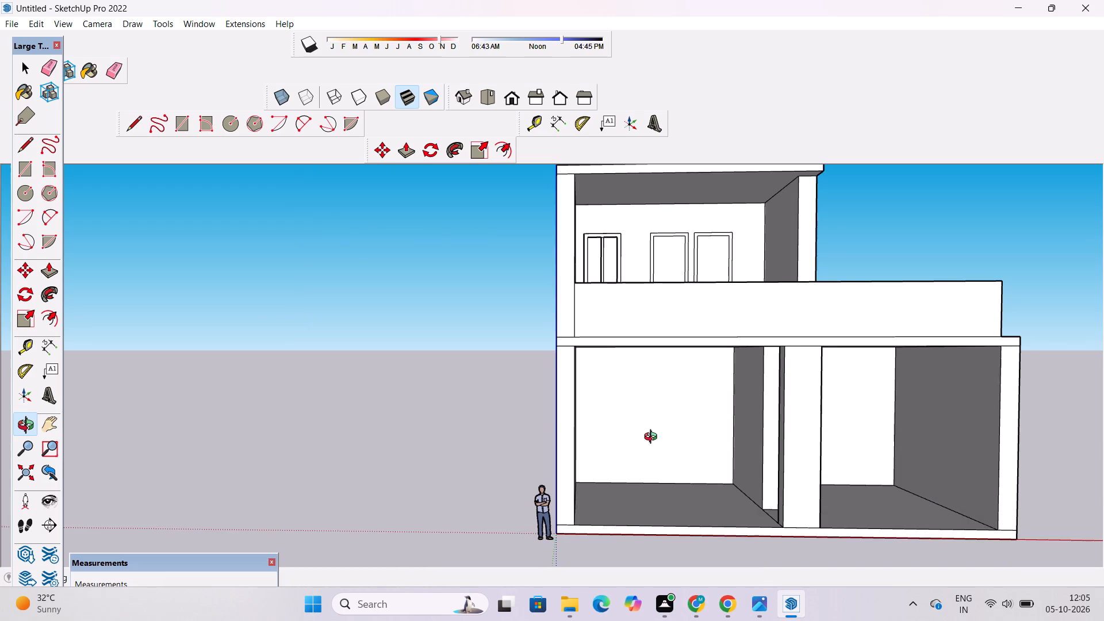
Examine the two-pane window frame on the upper storey's back wall up close, along with the adjoining door frames.
drag(641, 446, 606, 446)
scroll(597, 261, up, 9)
shift+scroll(618, 229, up, 1)
shift+drag(621, 244, 626, 289)
scroll(627, 296, up, 4)
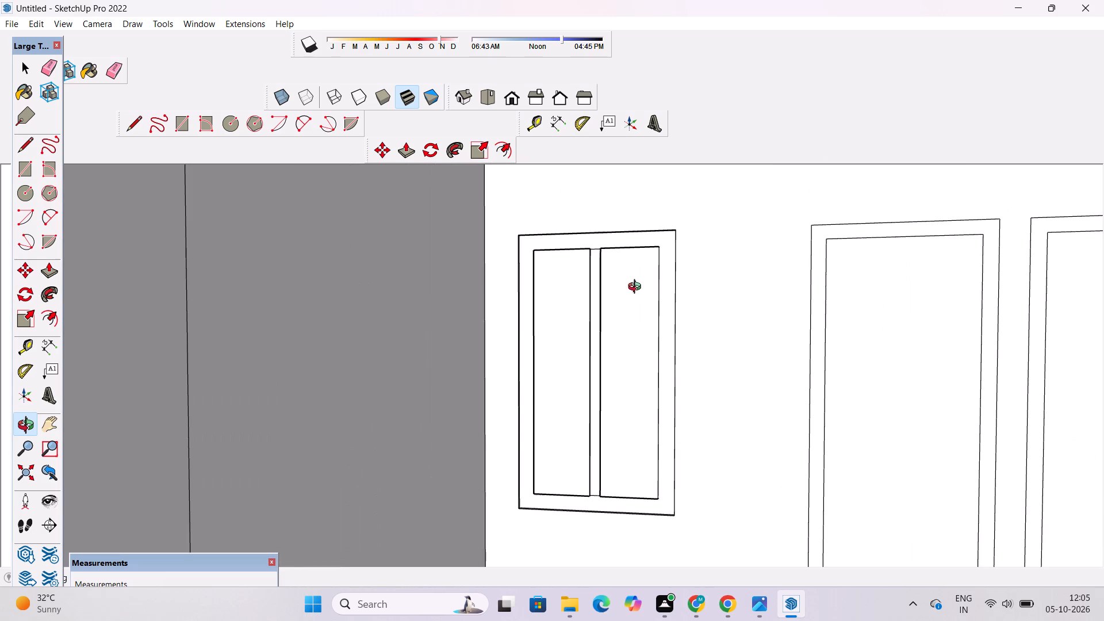
drag(664, 275, 508, 320)
scroll(520, 297, up, 9)
drag(557, 274, 557, 280)
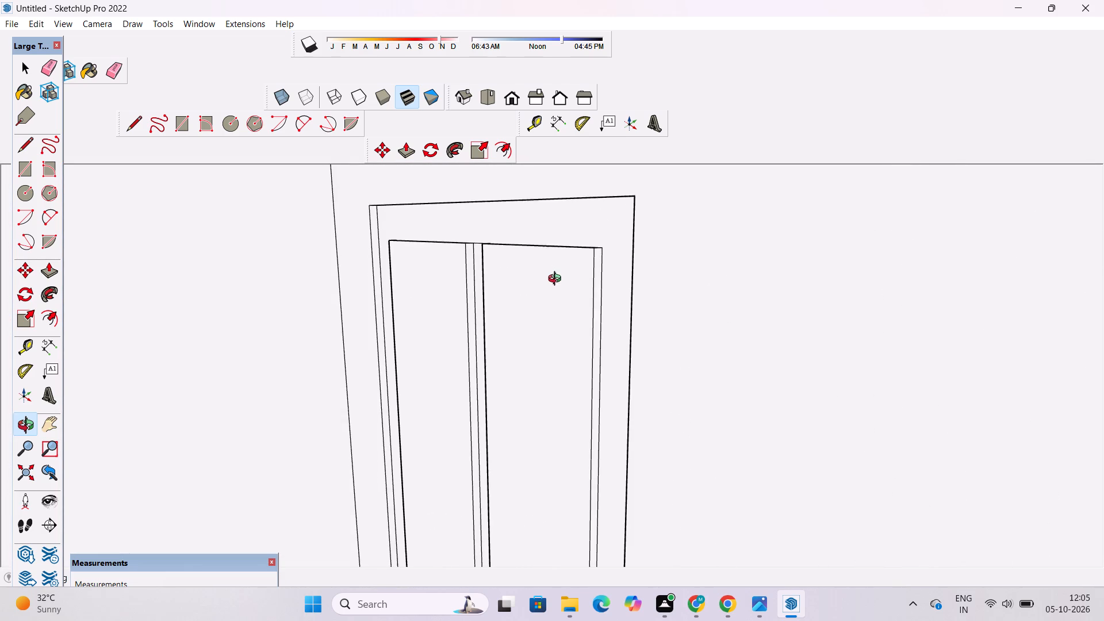
drag(557, 280, 559, 289)
scroll(543, 295, down, 6)
drag(442, 355, 579, 362)
shift+drag(580, 362, 535, 311)
scroll(516, 301, down, 5)
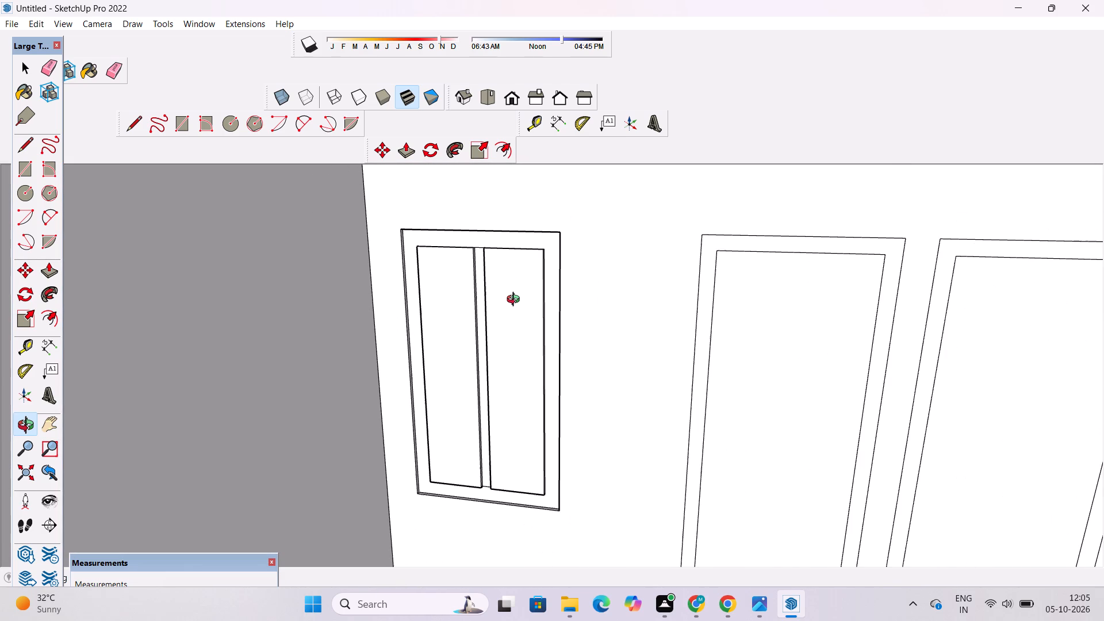
scroll(509, 339, up, 1)
shift+drag(509, 339, 501, 315)
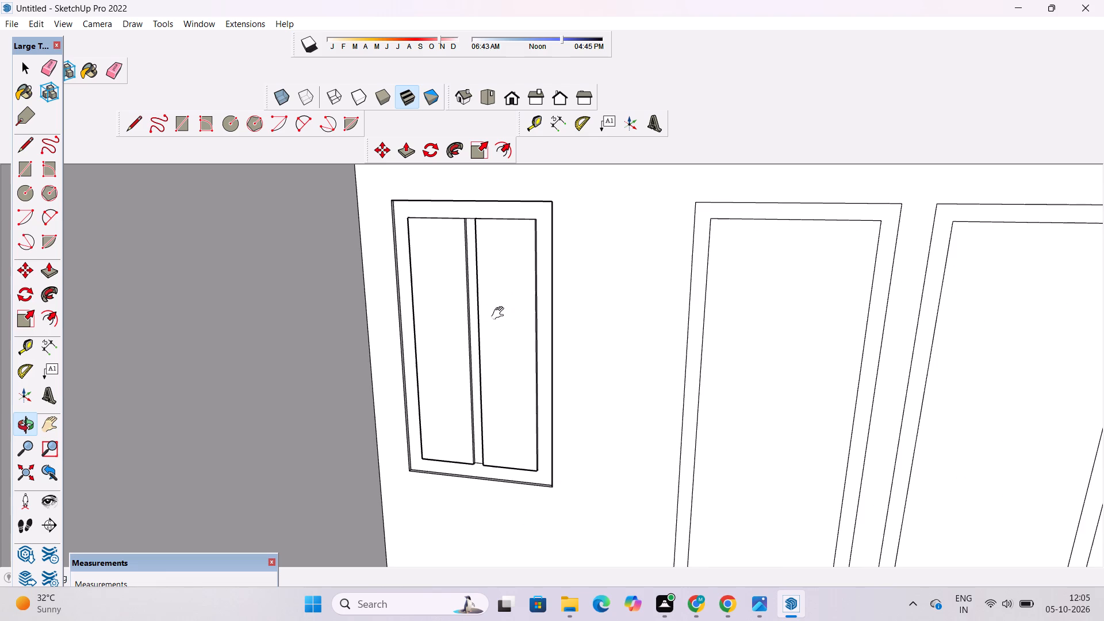
scroll(484, 312, up, 4)
shift+drag(530, 265, 501, 297)
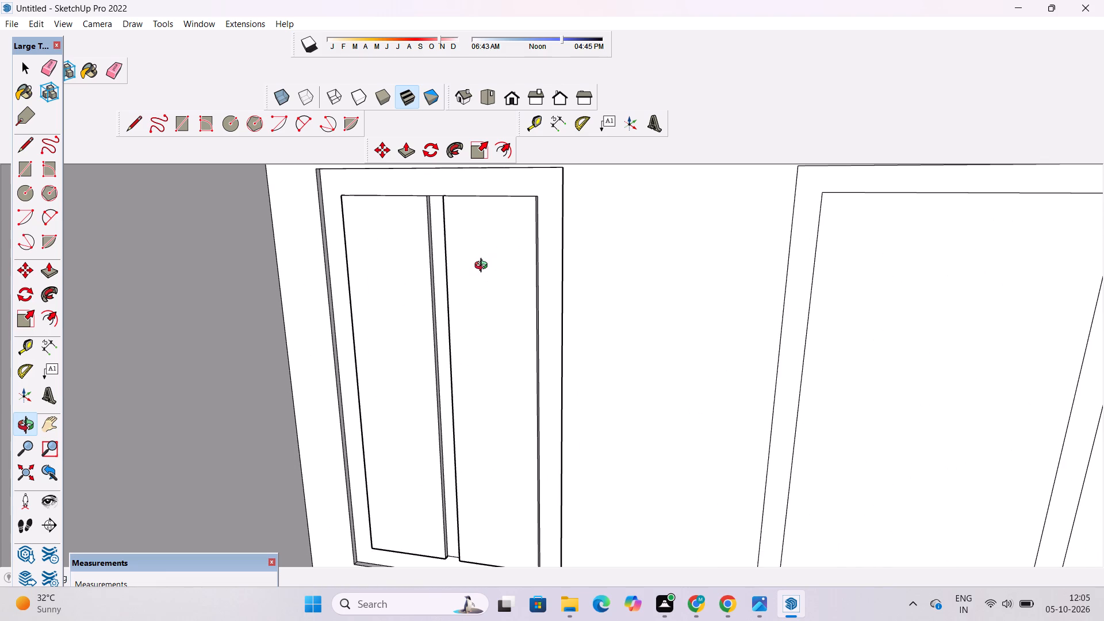
scroll(496, 221, up, 1)
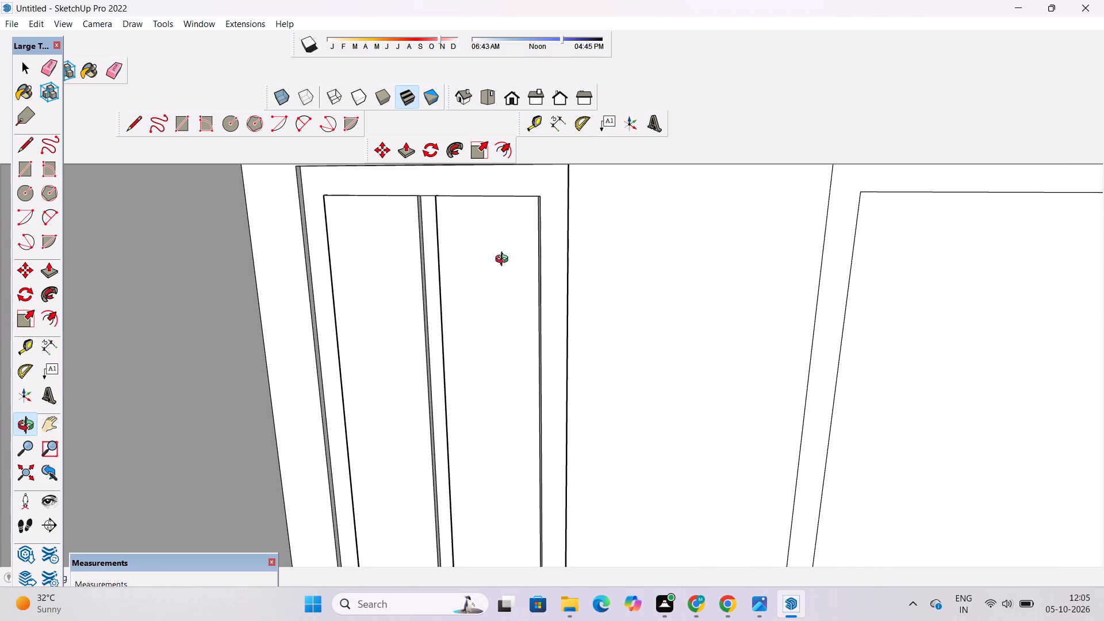
scroll(500, 245, down, 5)
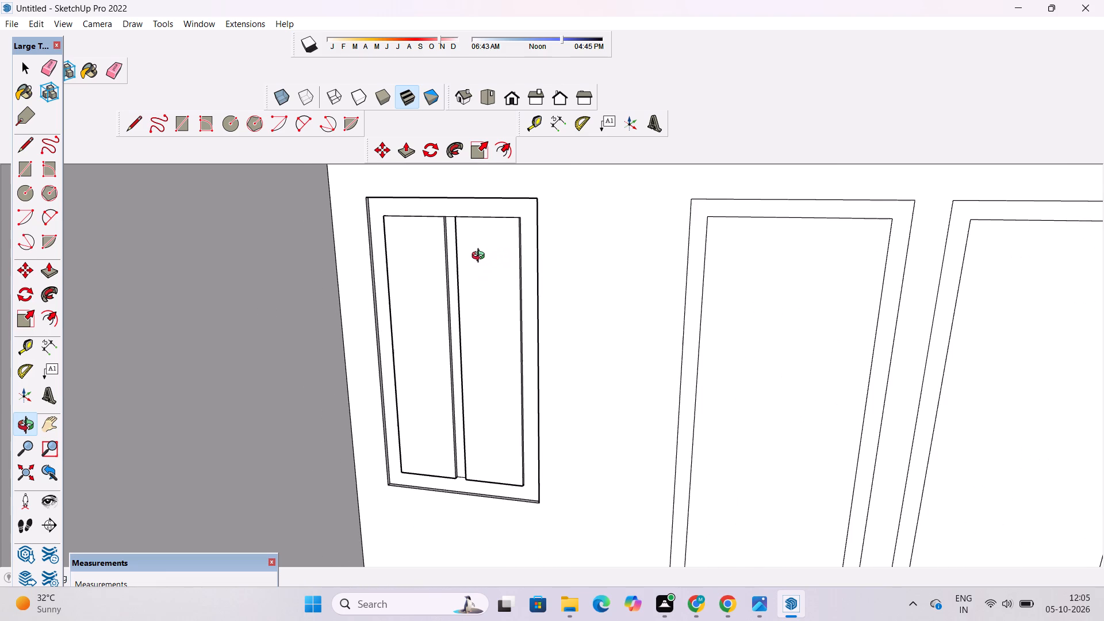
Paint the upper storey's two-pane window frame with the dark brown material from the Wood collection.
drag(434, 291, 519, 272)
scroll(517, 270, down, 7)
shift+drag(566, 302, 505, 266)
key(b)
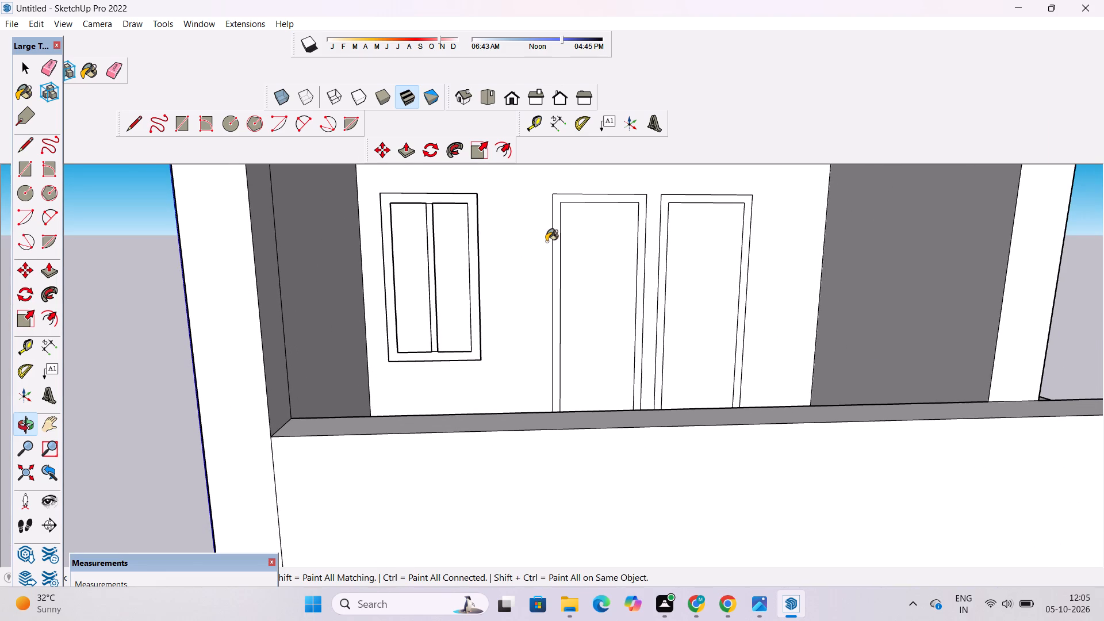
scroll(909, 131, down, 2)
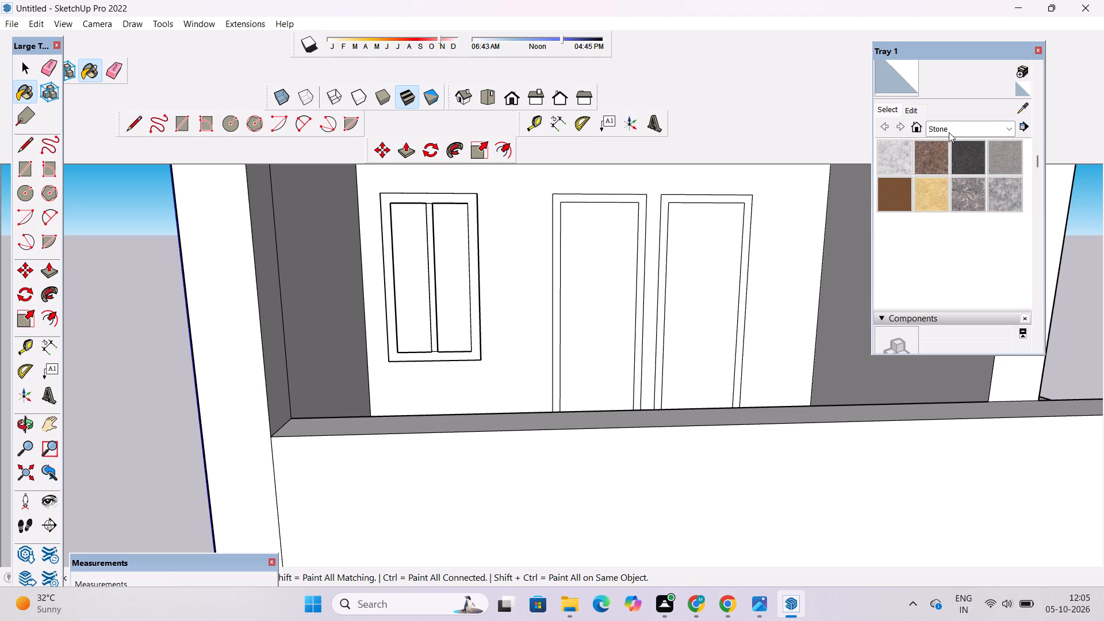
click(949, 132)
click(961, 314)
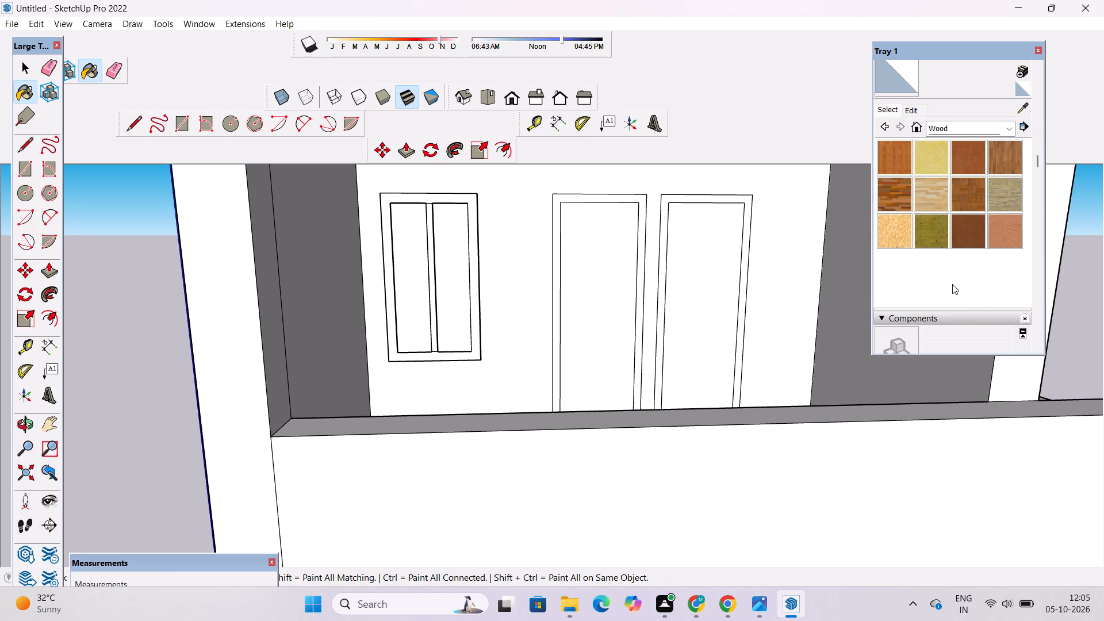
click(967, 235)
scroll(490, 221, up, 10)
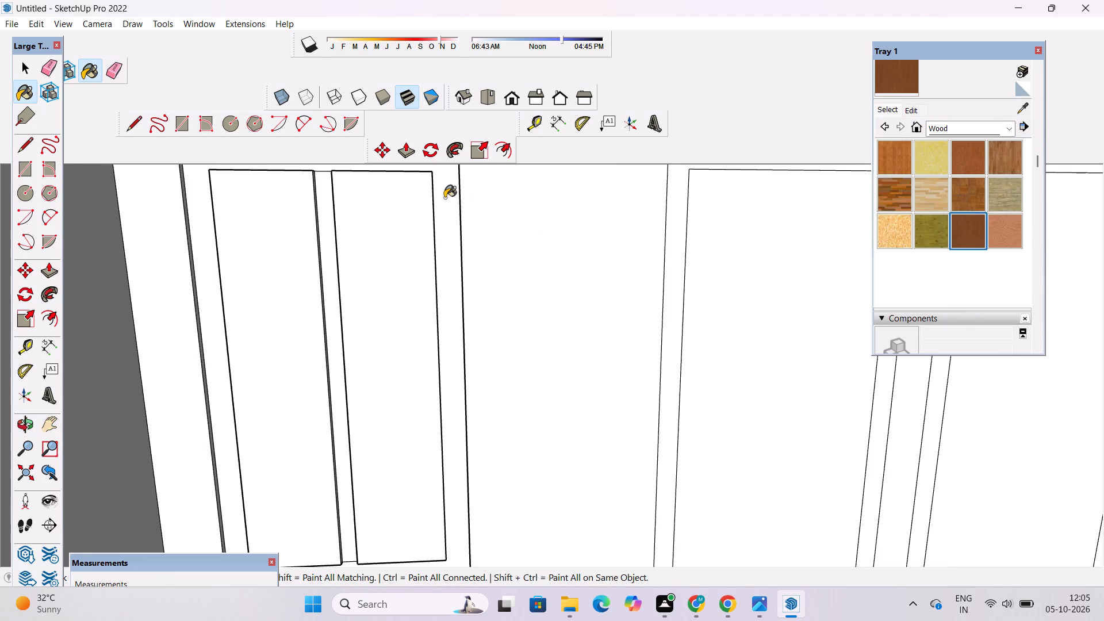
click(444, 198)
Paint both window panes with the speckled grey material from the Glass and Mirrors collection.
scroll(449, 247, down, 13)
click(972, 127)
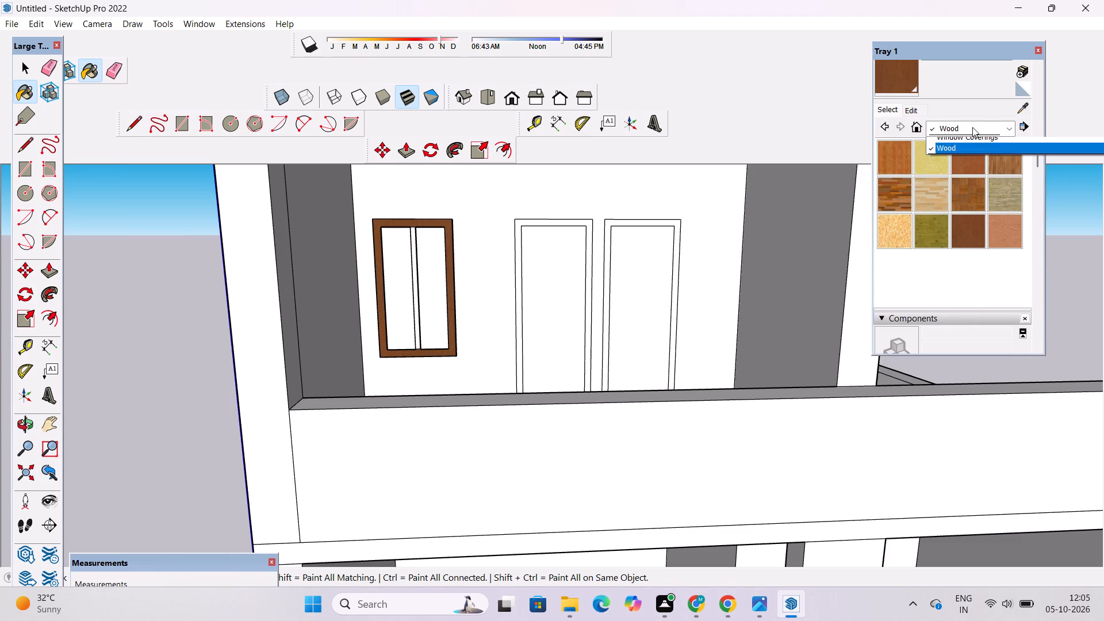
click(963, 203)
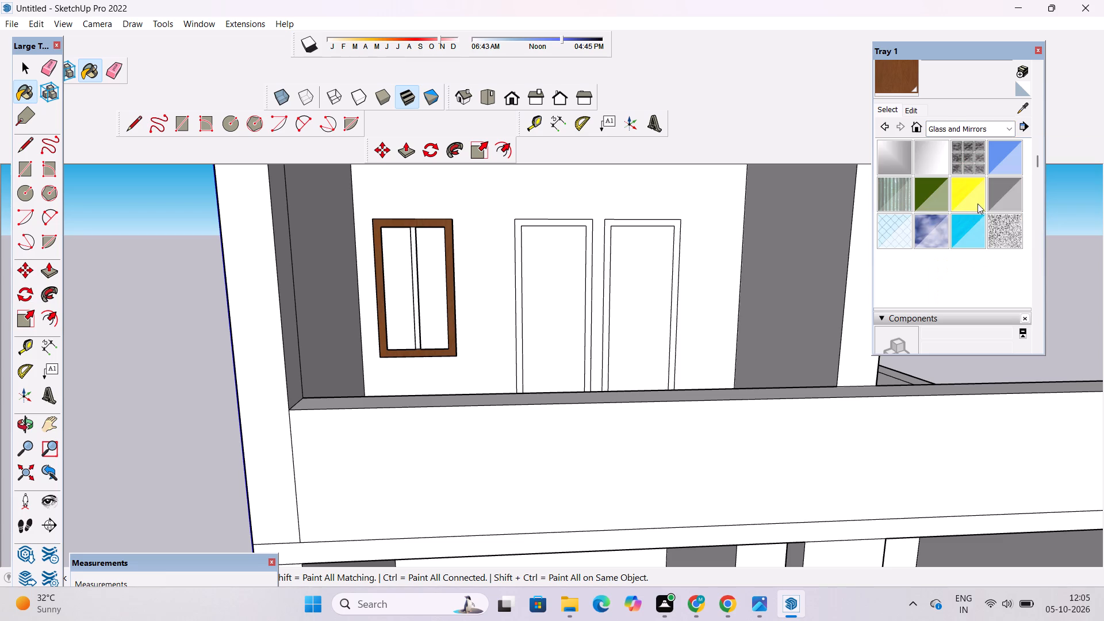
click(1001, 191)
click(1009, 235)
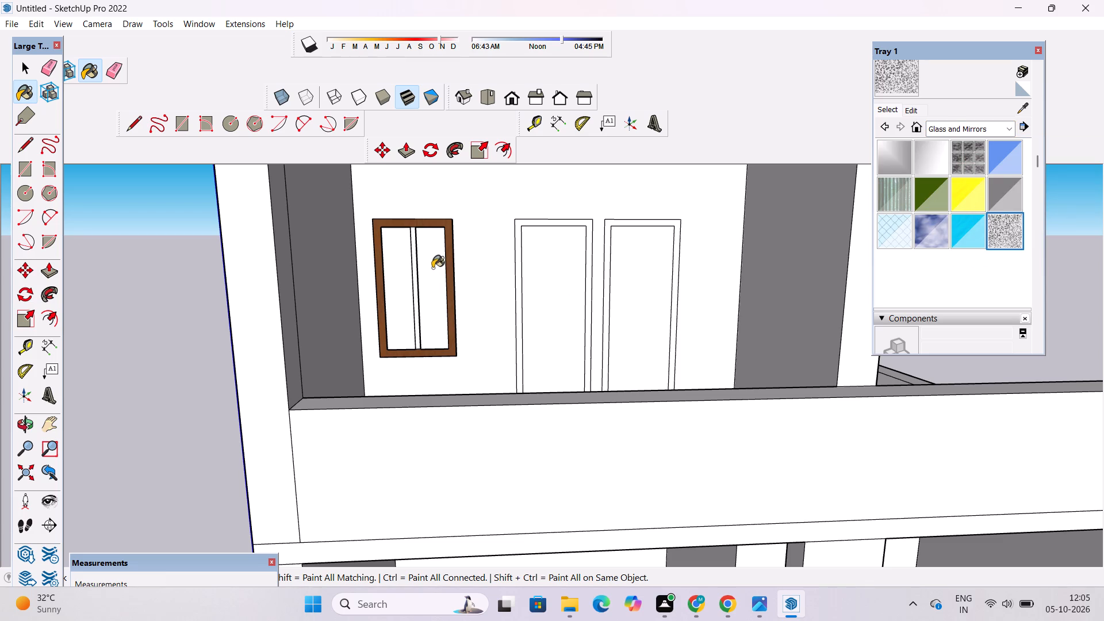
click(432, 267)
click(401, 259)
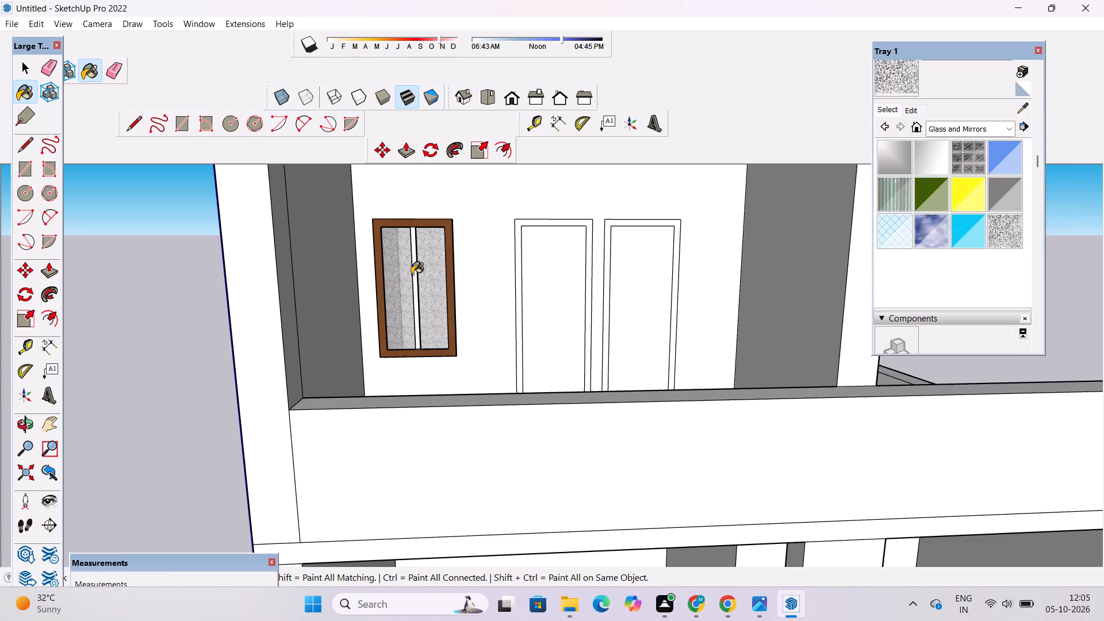
Examine the painted window's panes, mullion and frame up close and from the front of the building.
scroll(410, 312, up, 6)
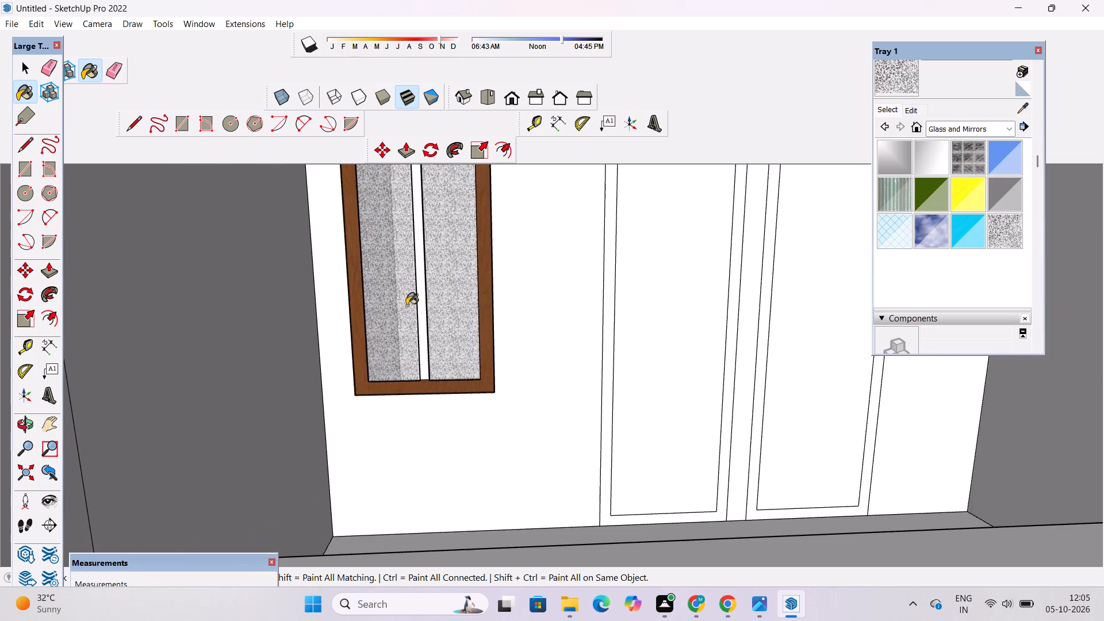
scroll(404, 303, up, 17)
key(space)
text(o)
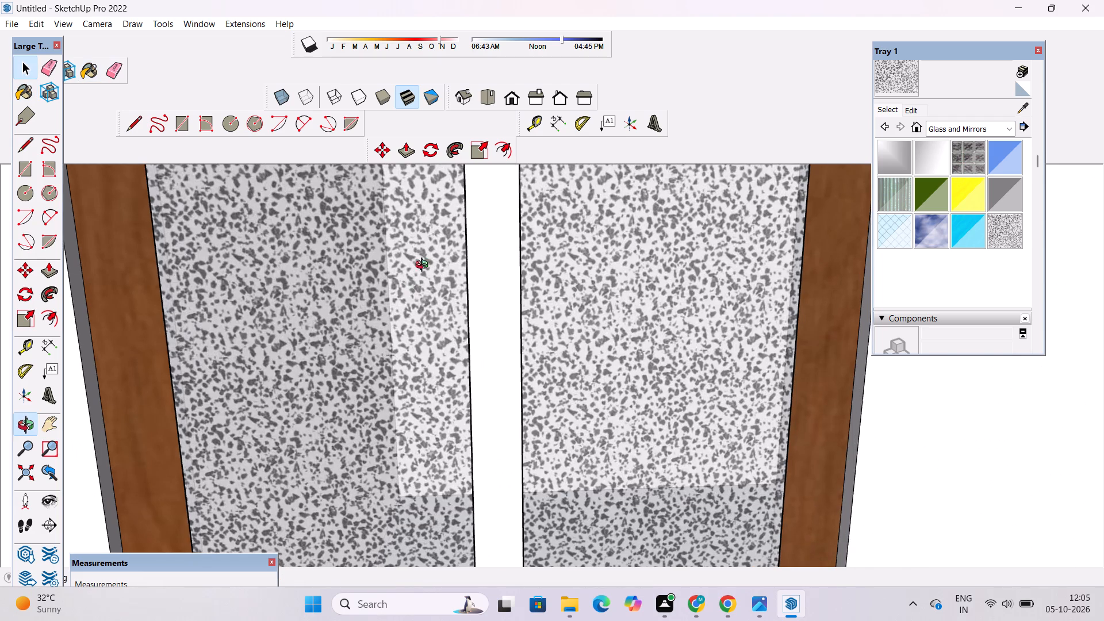
scroll(424, 266, down, 12)
drag(469, 379, 473, 292)
scroll(462, 271, down, 11)
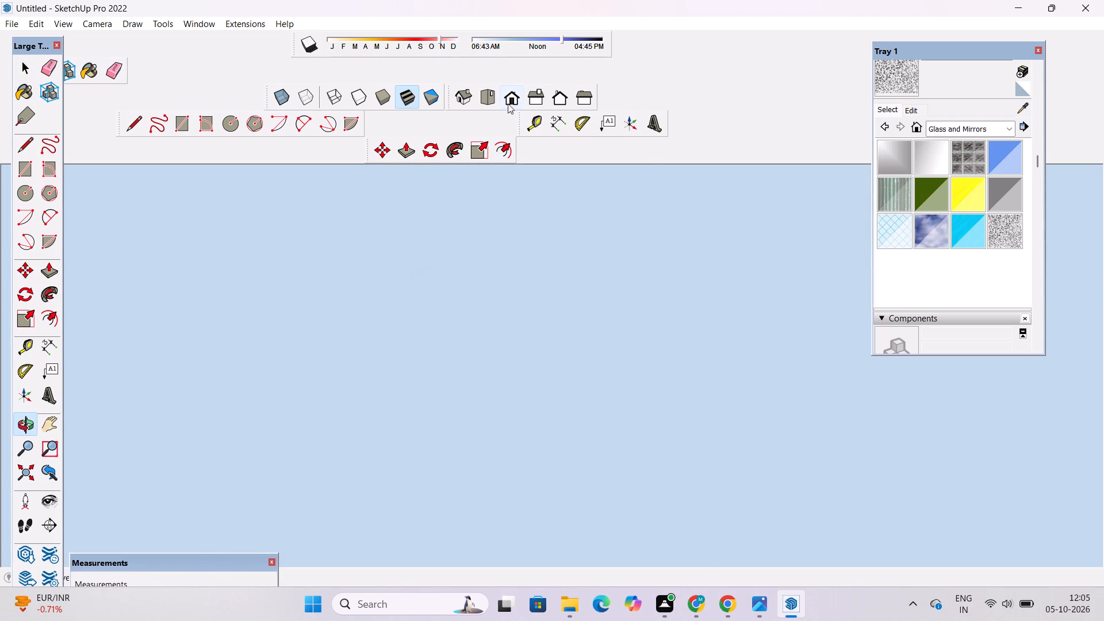
click(508, 101)
scroll(472, 306, down, 10)
scroll(473, 308, up, 3)
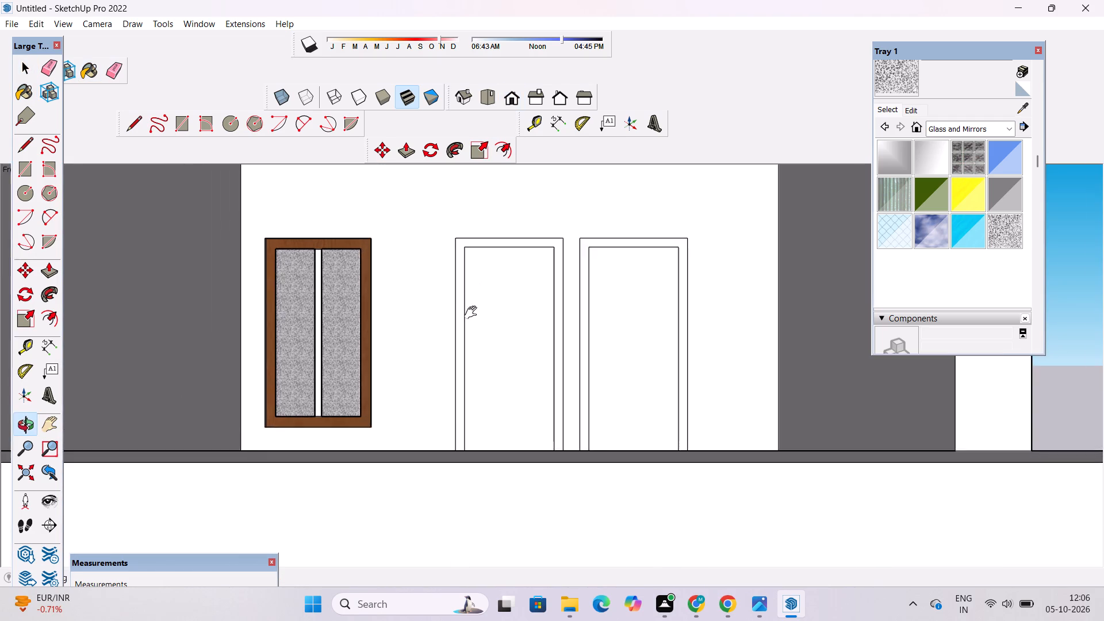
shift+drag(504, 297, 552, 273)
scroll(447, 293, down, 5)
drag(686, 273, 674, 343)
scroll(426, 343, up, 2)
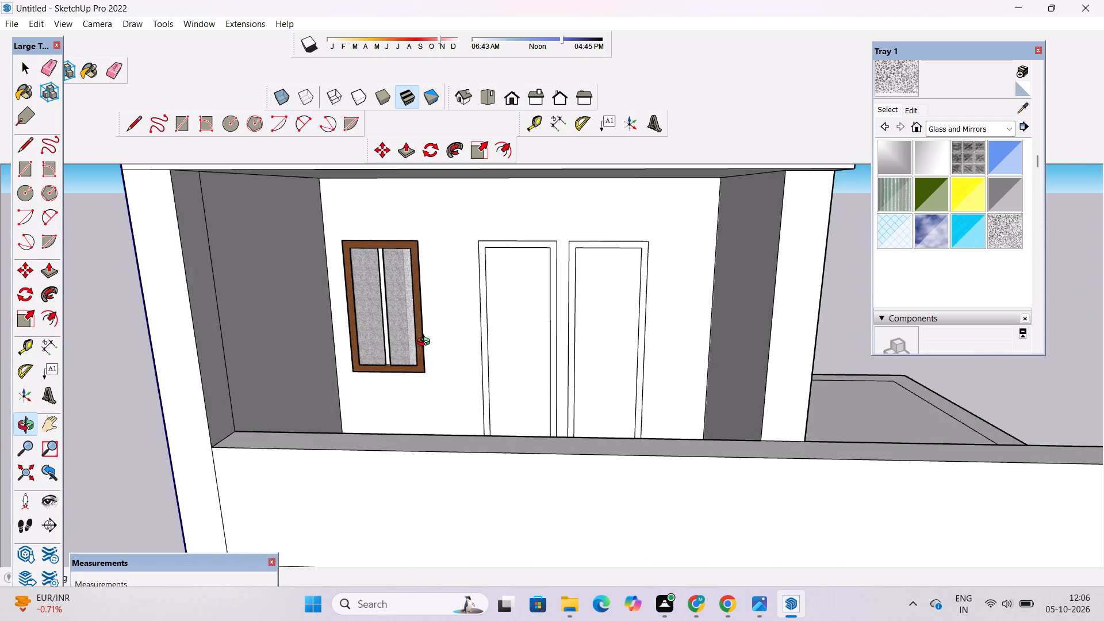
shift+drag(404, 350, 513, 333)
drag(489, 353, 535, 328)
scroll(537, 321, up, 3)
shift+drag(548, 312, 434, 335)
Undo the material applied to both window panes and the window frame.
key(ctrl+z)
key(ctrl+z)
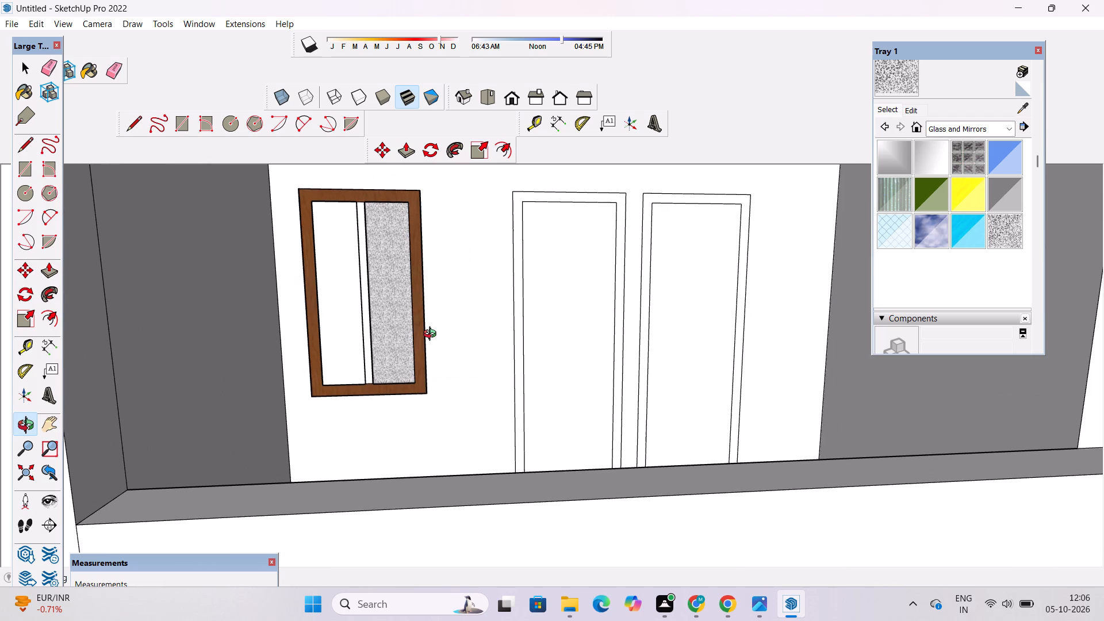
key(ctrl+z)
Examine the upper storey's front opening, roof slab and parapet from raised and near eye-level angles.
key(space)
text(o)
scroll(424, 338, down, 4)
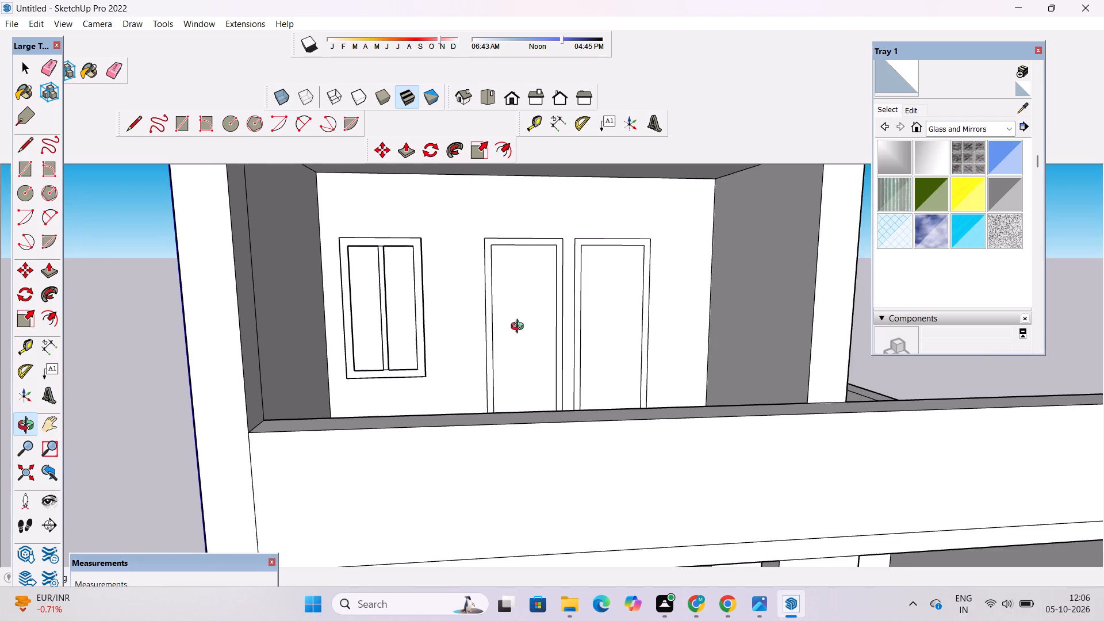
shift+drag(525, 327, 435, 327)
drag(435, 325, 328, 384)
scroll(361, 358, down, 4)
shift+drag(402, 336, 424, 370)
scroll(425, 370, up, 2)
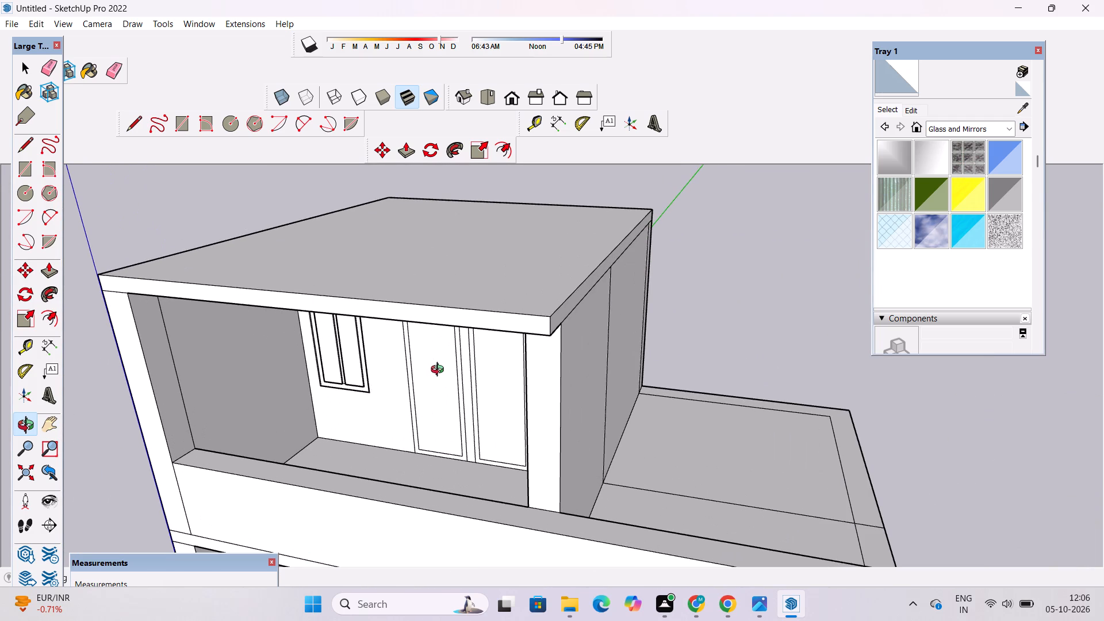
scroll(438, 377, down, 4)
shift+drag(428, 388, 485, 365)
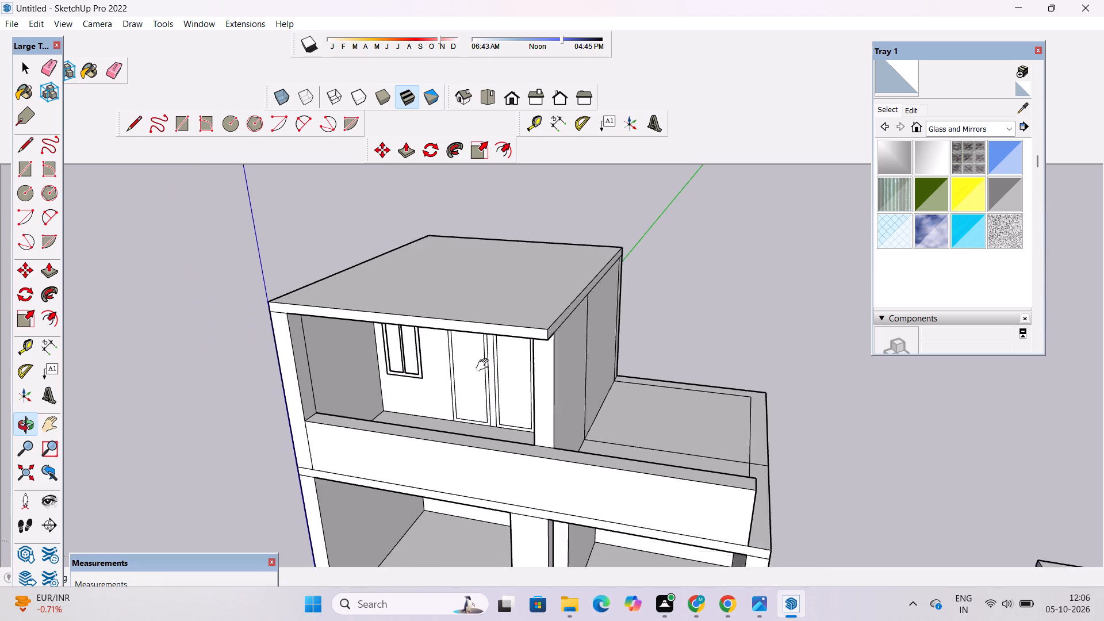
shift+drag(485, 365, 503, 351)
scroll(493, 339, up, 5)
drag(449, 379, 558, 240)
scroll(545, 255, down, 3)
shift+drag(558, 258, 528, 262)
drag(528, 262, 492, 298)
shift+click(484, 306)
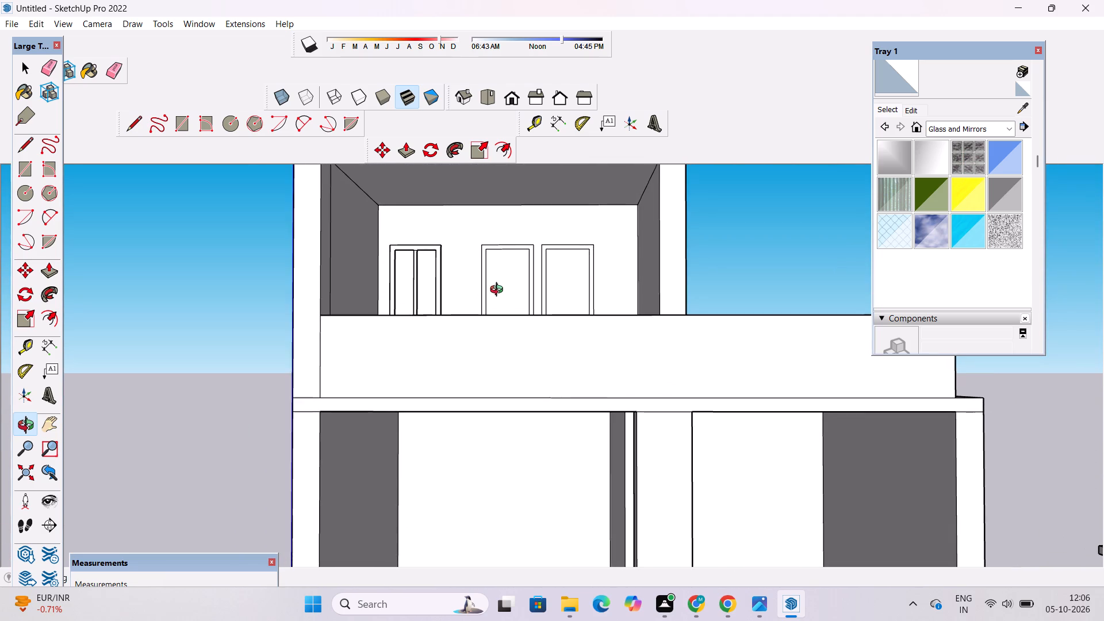
drag(499, 291, 495, 299)
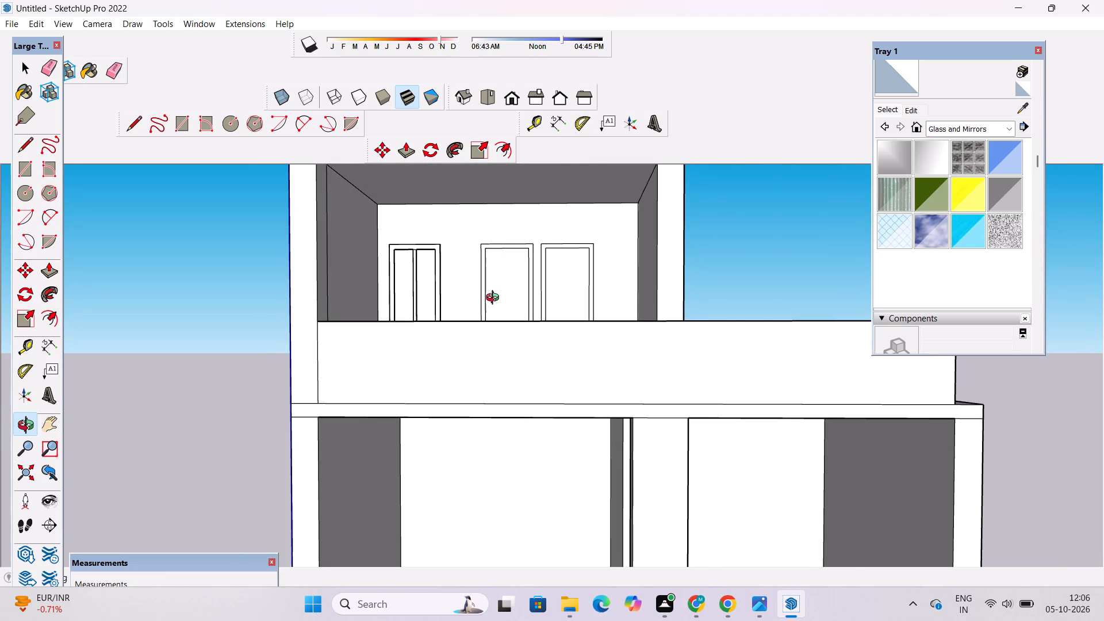
scroll(495, 299, up, 2)
shift+drag(495, 304, 482, 270)
drag(505, 256, 444, 312)
scroll(443, 308, down, 4)
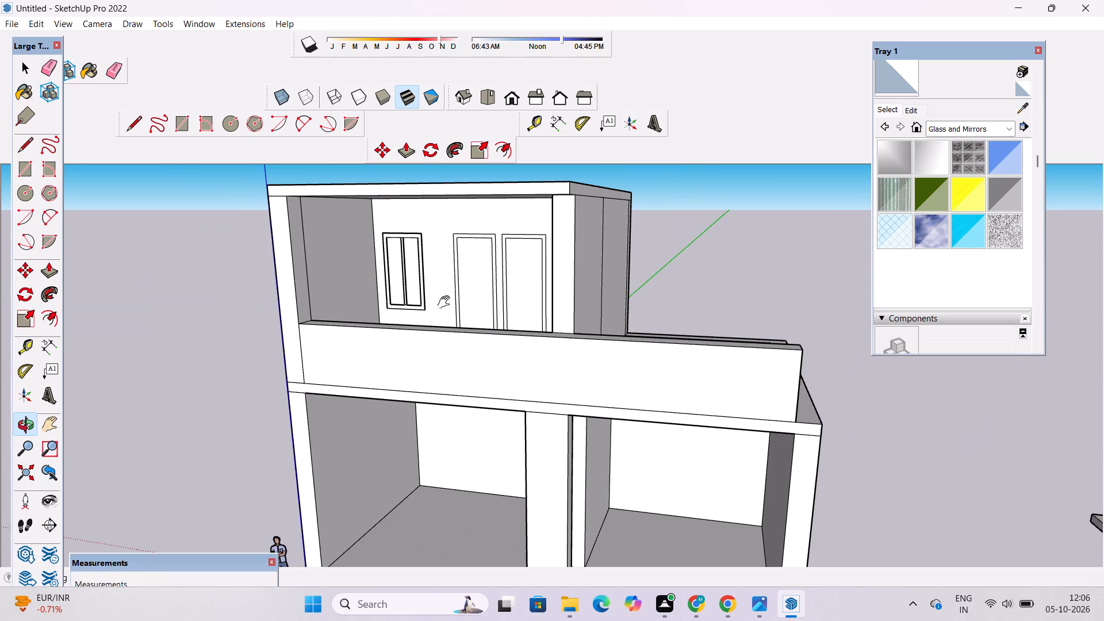
Examine the terrace floor, its rim and the adjoining upper side wall from above and from the side.
shift+drag(446, 302, 372, 325)
drag(366, 327, 480, 460)
shift+drag(549, 443, 319, 455)
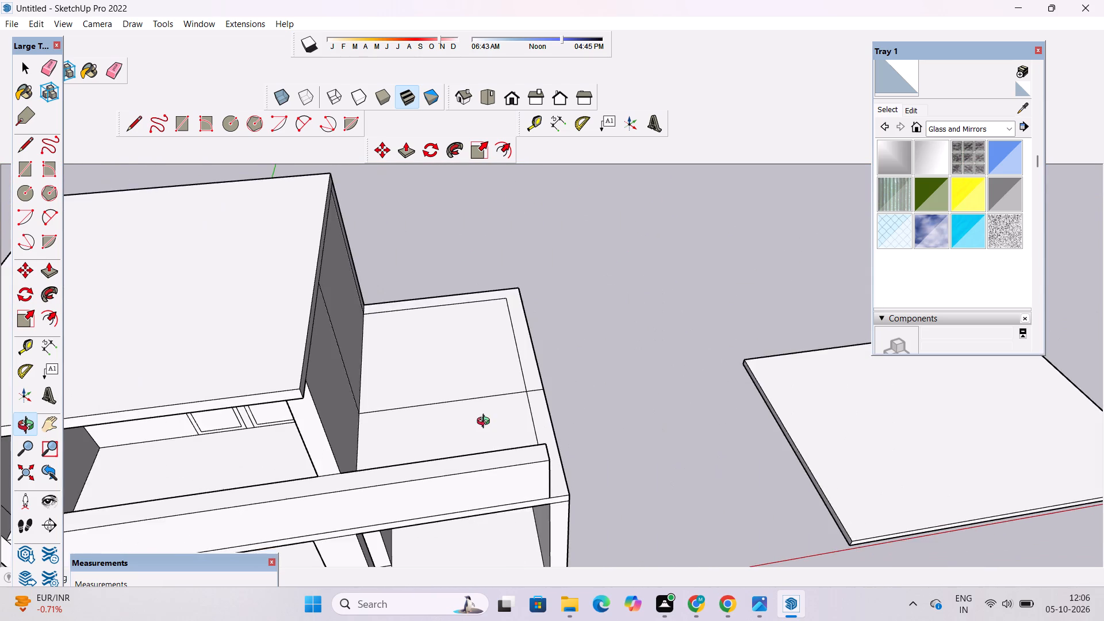
drag(486, 423, 406, 412)
shift+drag(492, 352, 496, 396)
drag(455, 409, 462, 427)
scroll(461, 423, down, 4)
scroll(394, 380, up, 5)
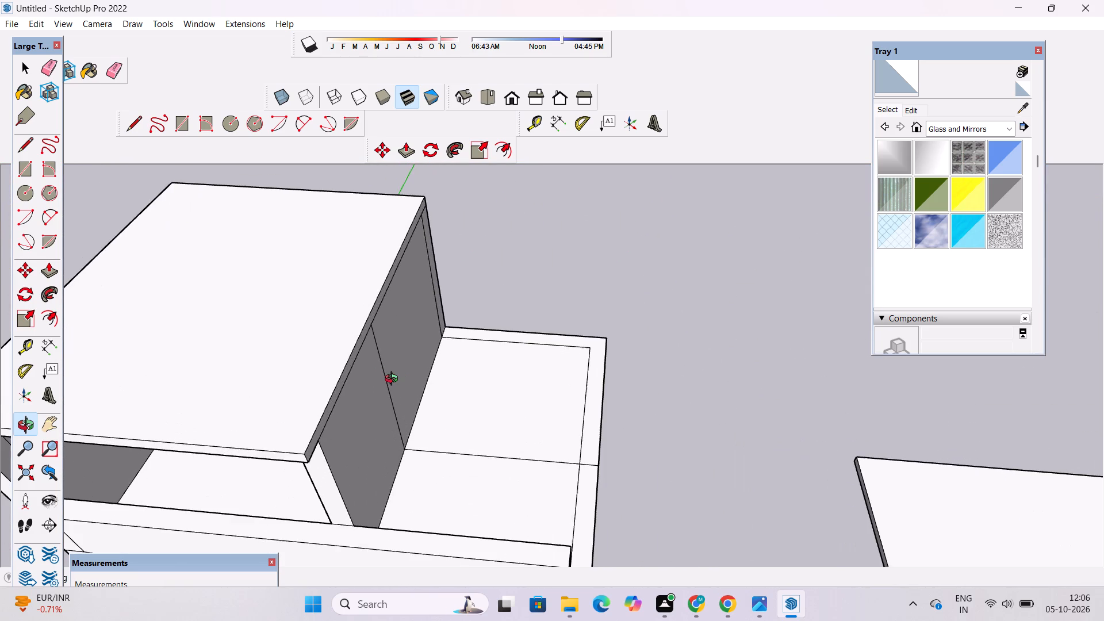
shift+drag(393, 377, 540, 374)
drag(536, 388, 444, 369)
shift+drag(456, 381, 459, 361)
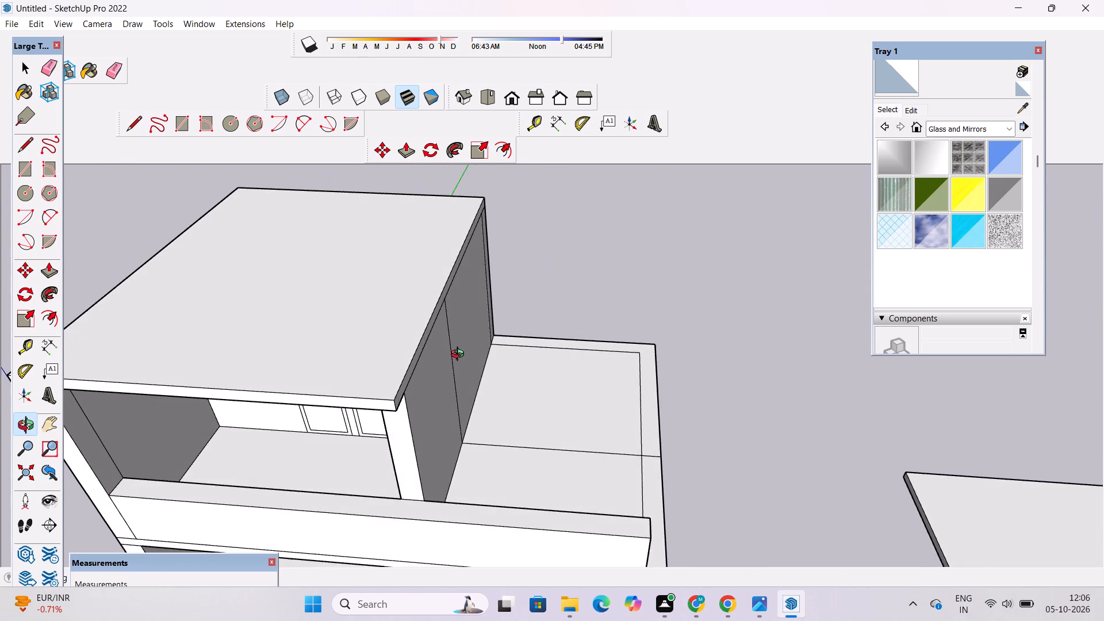
scroll(460, 355, up, 1)
shift+drag(480, 351, 441, 361)
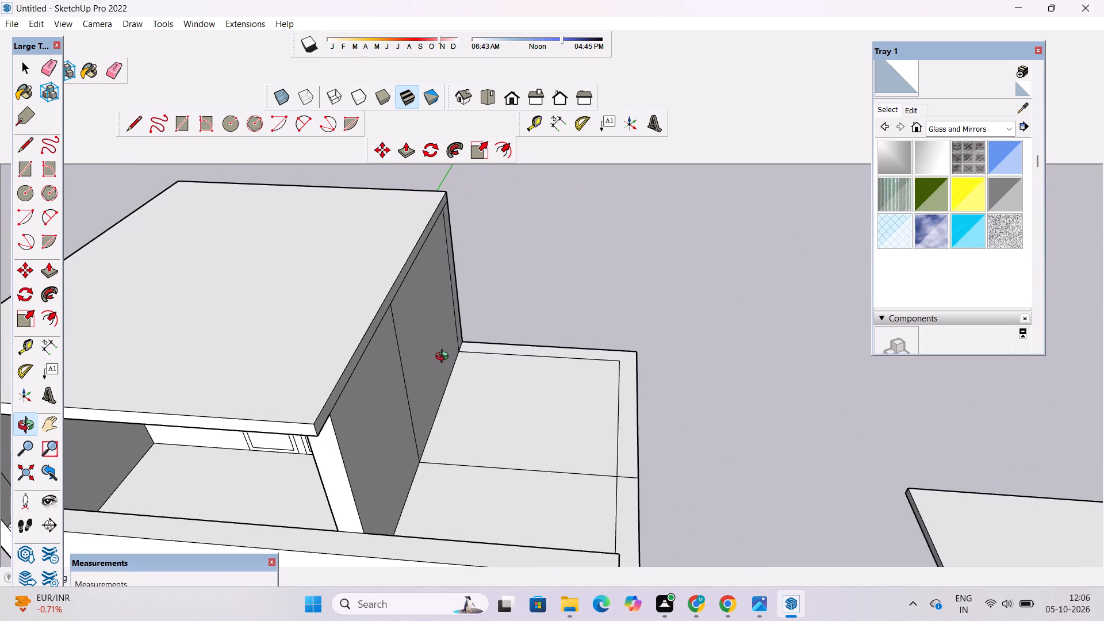
drag(689, 327, 412, 367)
scroll(415, 363, down, 4)
drag(596, 364, 494, 367)
drag(491, 424, 446, 440)
shift+scroll(483, 414, up, 2)
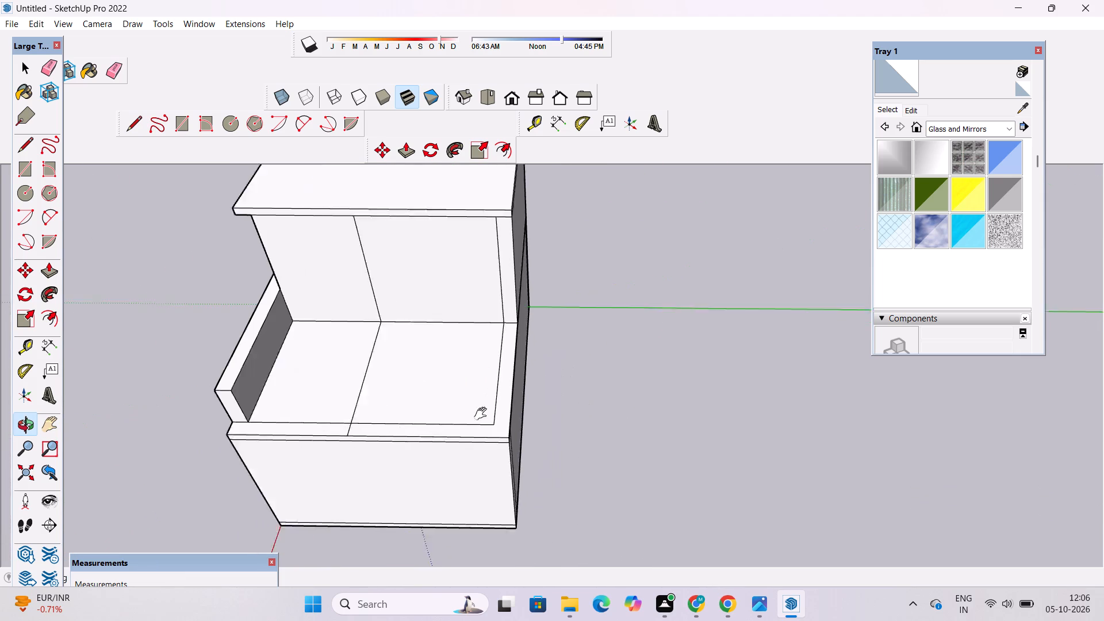
shift+scroll(483, 414, up, 2)
shift+drag(500, 416, 477, 423)
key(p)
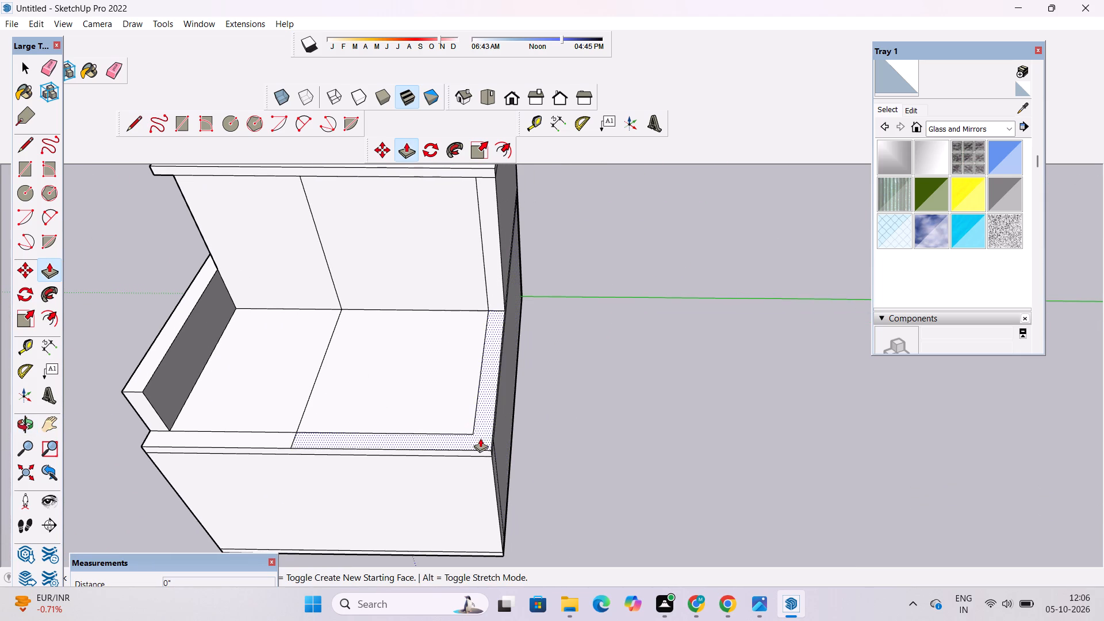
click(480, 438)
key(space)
Draw a 2' line across the terrace rim from its inner back corner to the outer side edge.
key(l)
scroll(459, 436, up, 2)
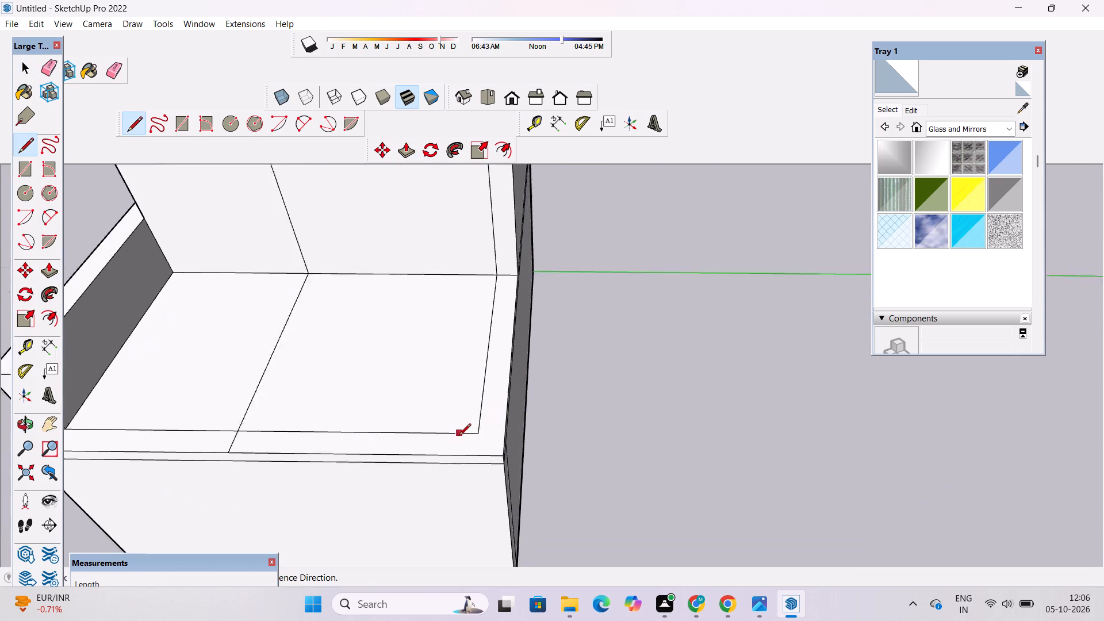
scroll(459, 436, up, 3)
click(482, 432)
click(483, 459)
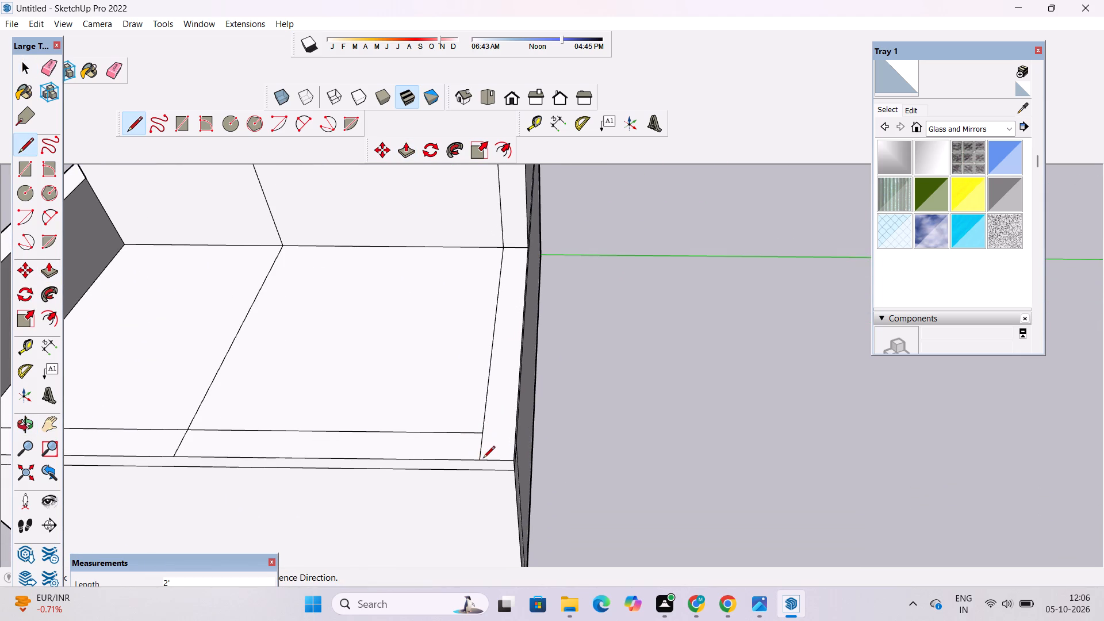
key(space)
Push/Pull the terrace's back rim strip up 19', level with the top of the roof slab.
click(504, 441)
key(p)
click(504, 440)
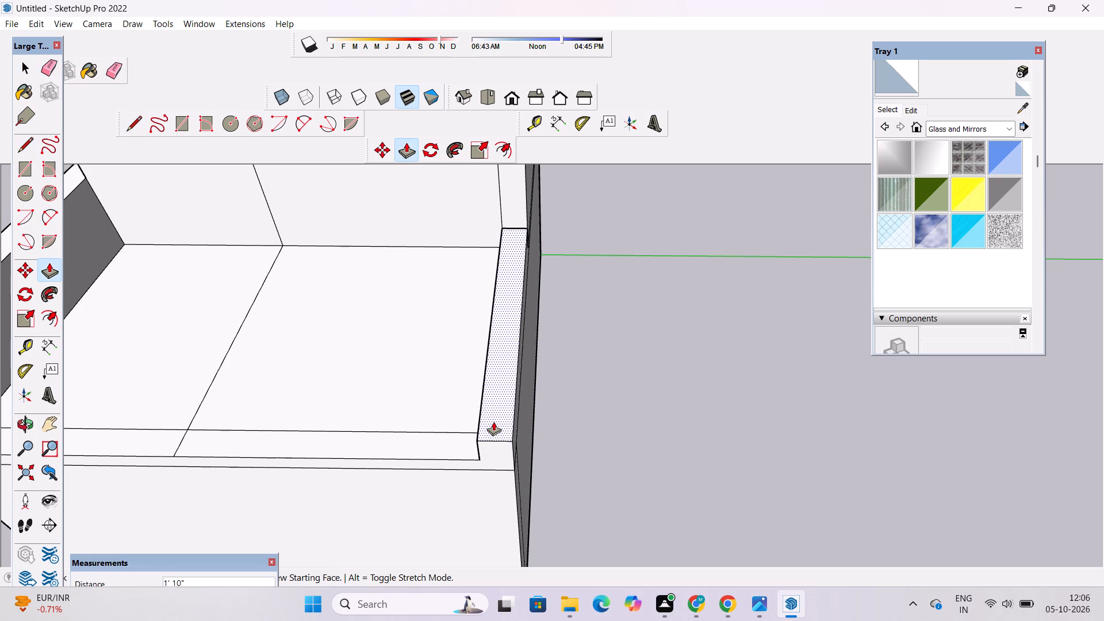
scroll(463, 415, down, 3)
scroll(447, 415, up, 2)
scroll(446, 414, down, 4)
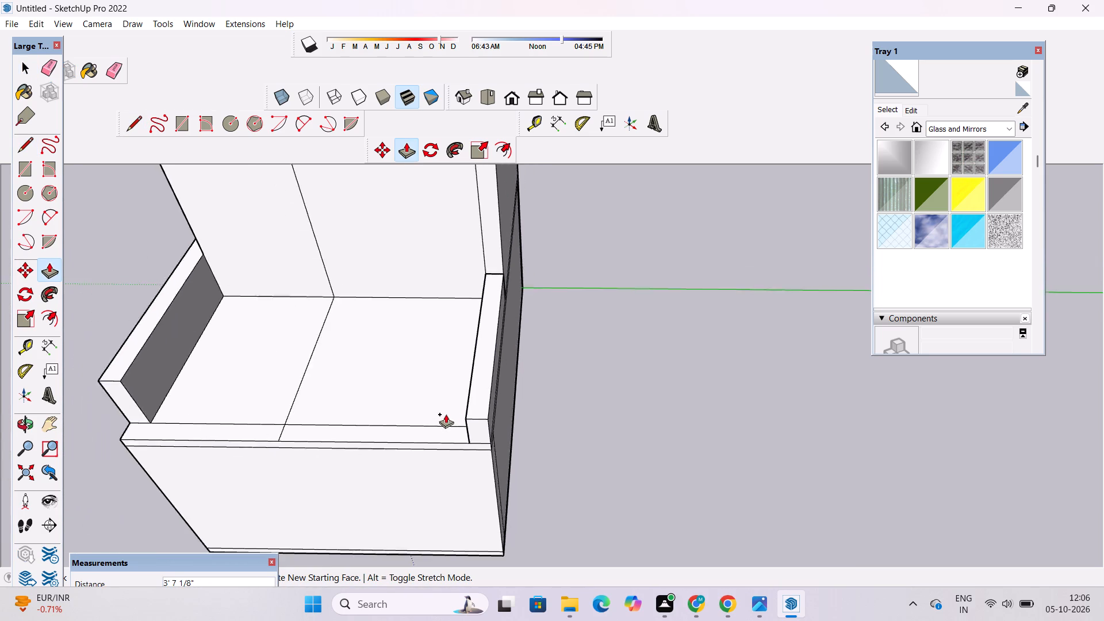
scroll(446, 414, down, 7)
click(390, 247)
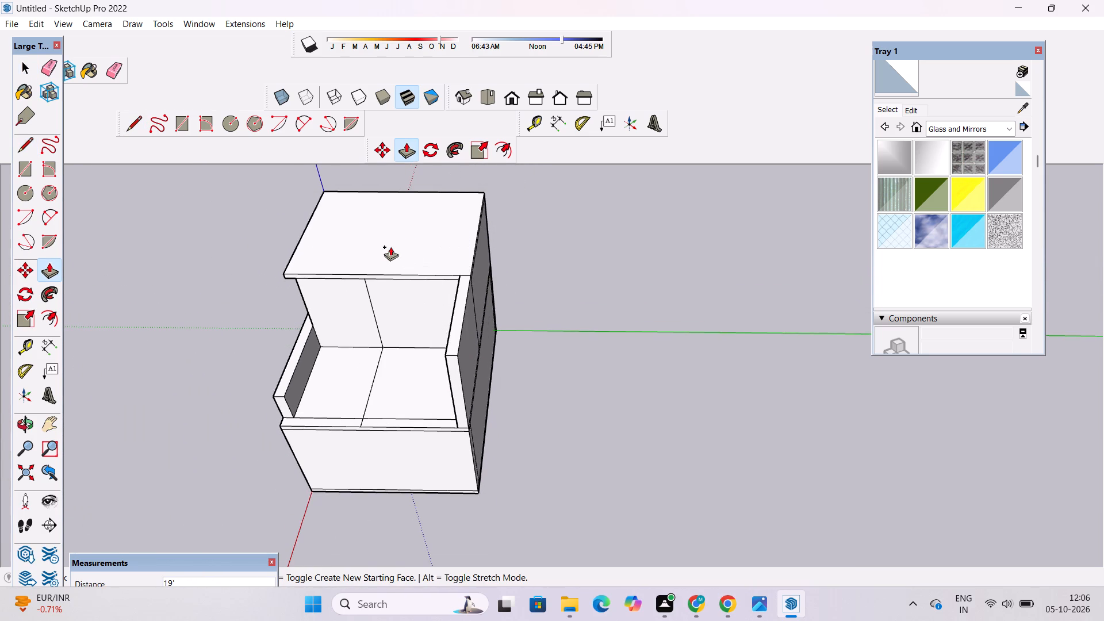
Examine the terrace's raised back wall and the whole building with the spare slabs from the raised front.
key(o)
scroll(388, 250, down, 4)
drag(300, 335, 666, 313)
drag(509, 430, 566, 411)
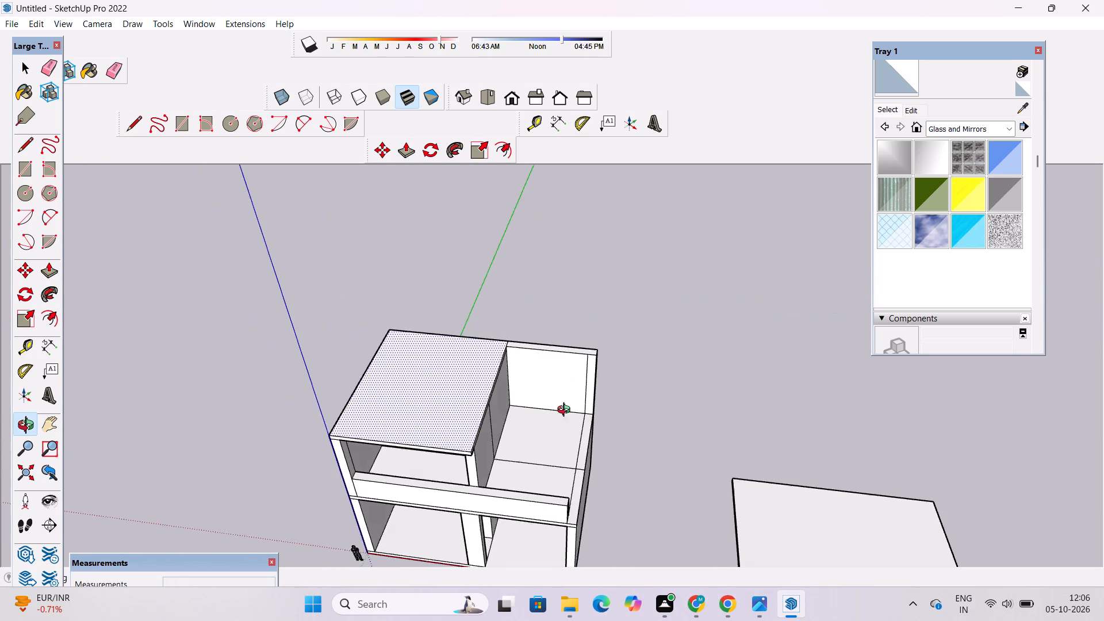
drag(566, 411, 609, 381)
shift+drag(586, 391, 566, 345)
drag(558, 383, 504, 382)
scroll(502, 381, down, 4)
scroll(502, 381, up, 4)
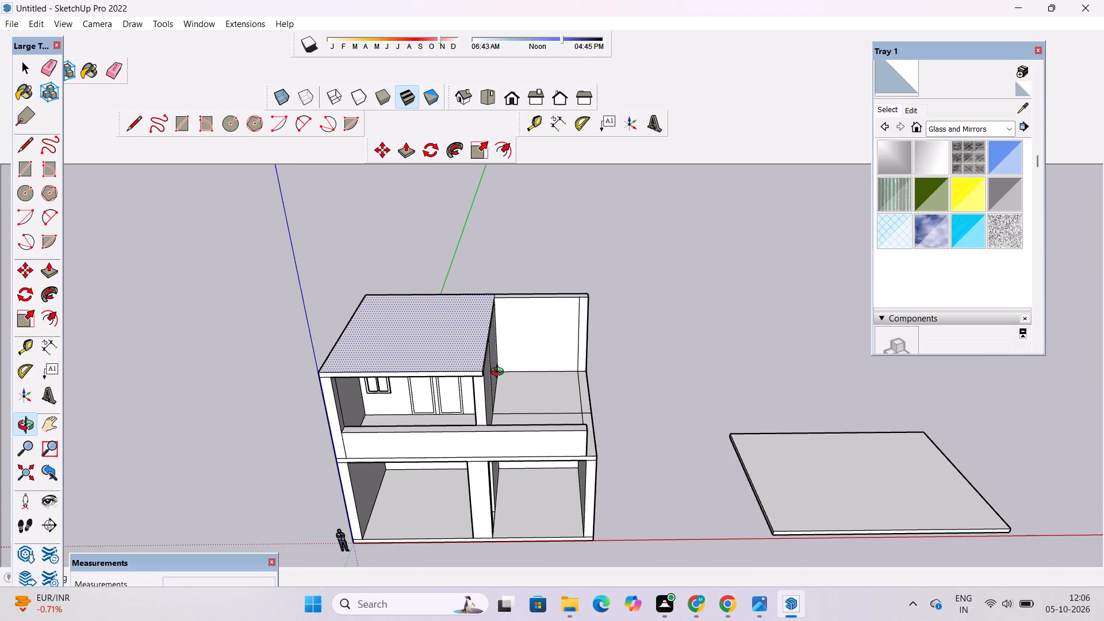
scroll(499, 370, down, 4)
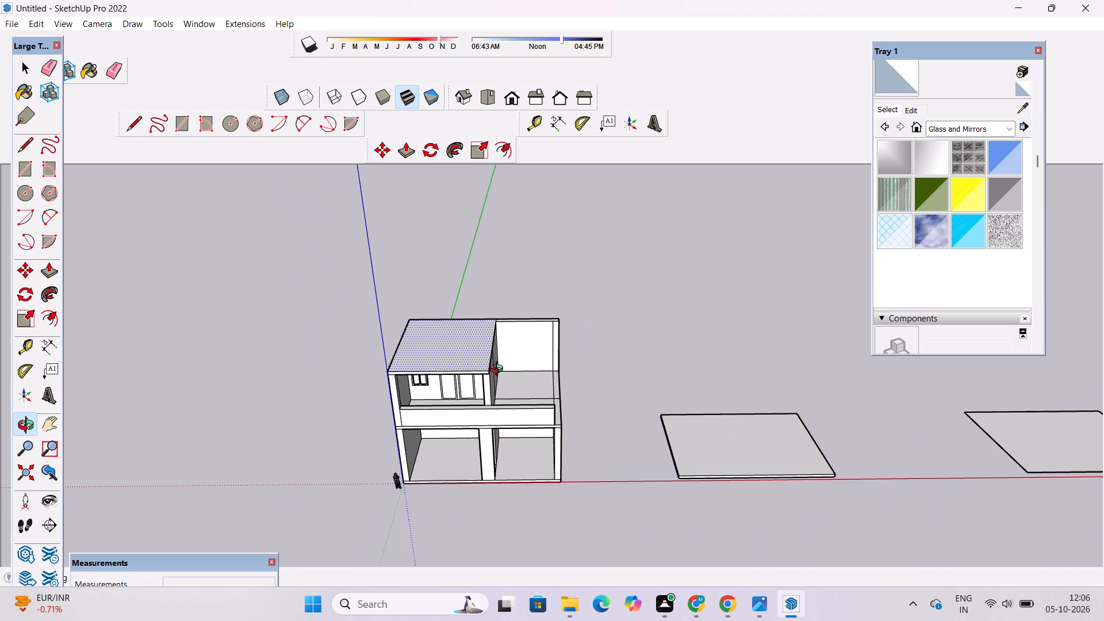
scroll(499, 370, down, 6)
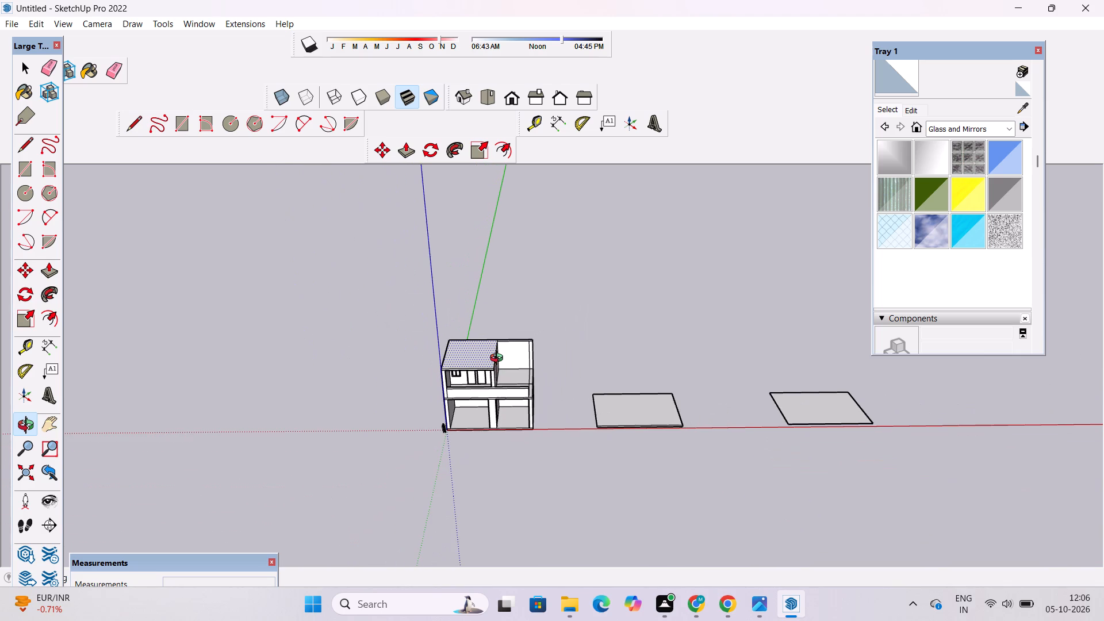
Examine the roof slab and the terrace with its raised back wall from above.
drag(531, 338, 528, 416)
scroll(478, 351, up, 5)
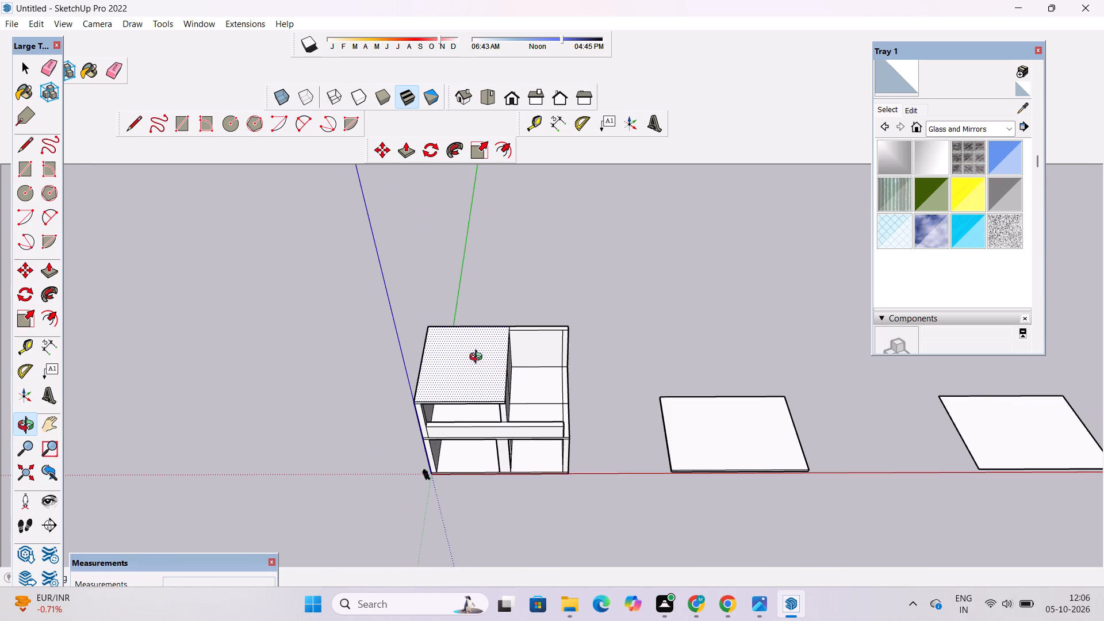
scroll(477, 375, up, 3)
drag(484, 351, 487, 369)
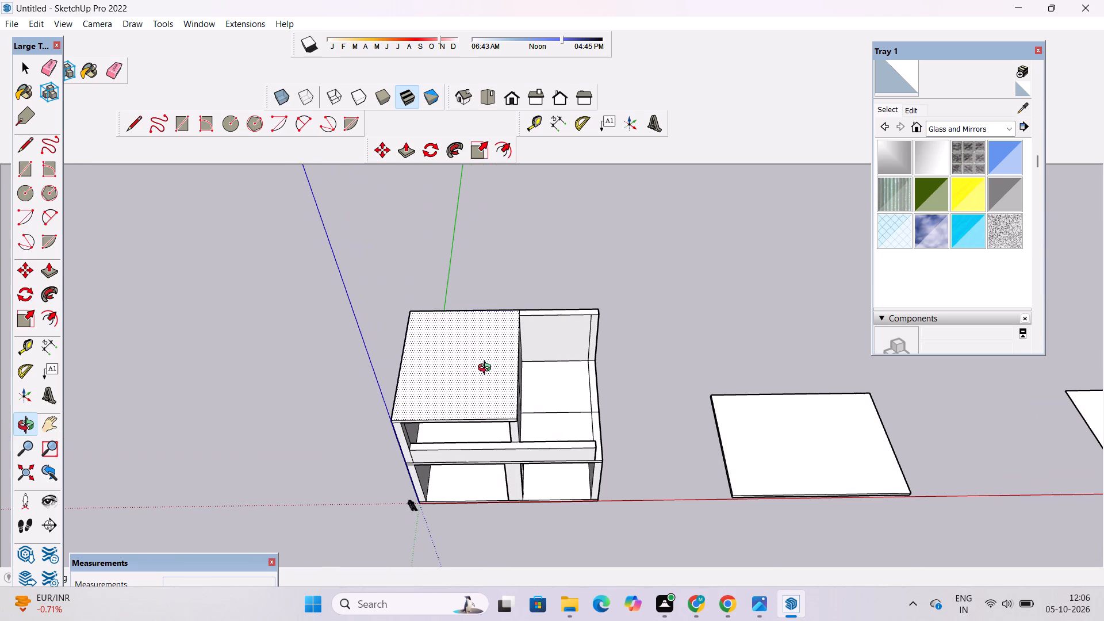
scroll(487, 370, up, 4)
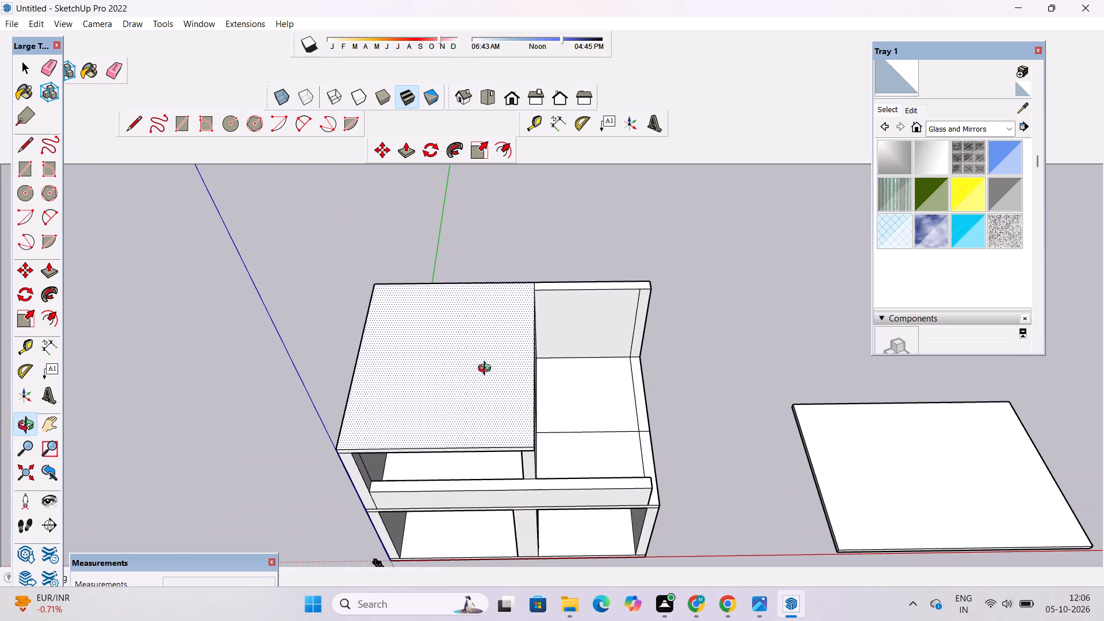
scroll(487, 370, down, 3)
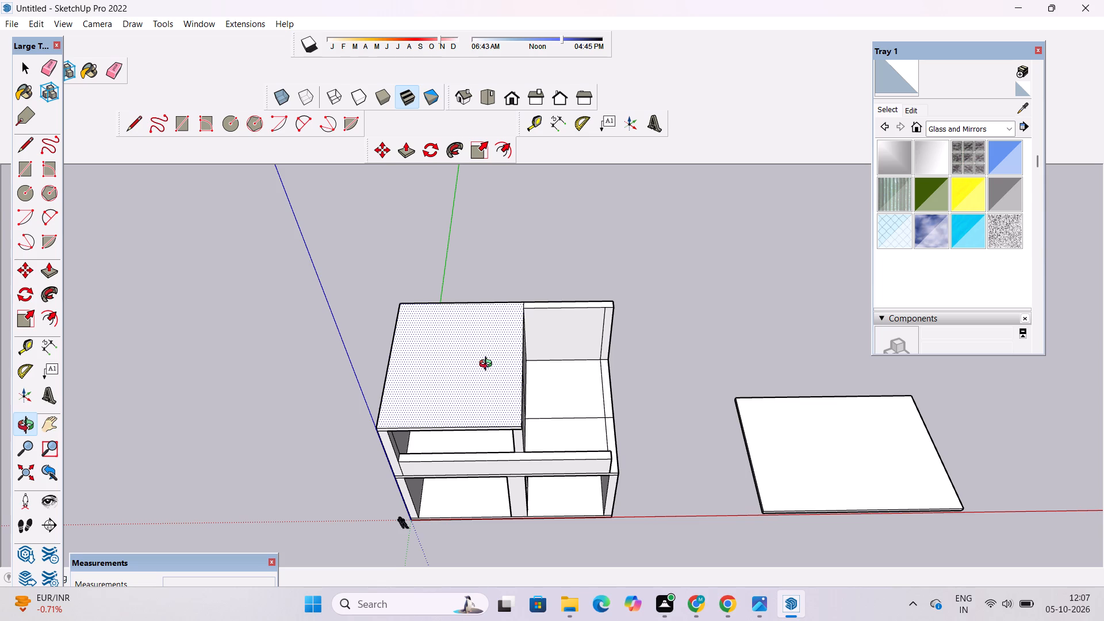
scroll(488, 365, up, 2)
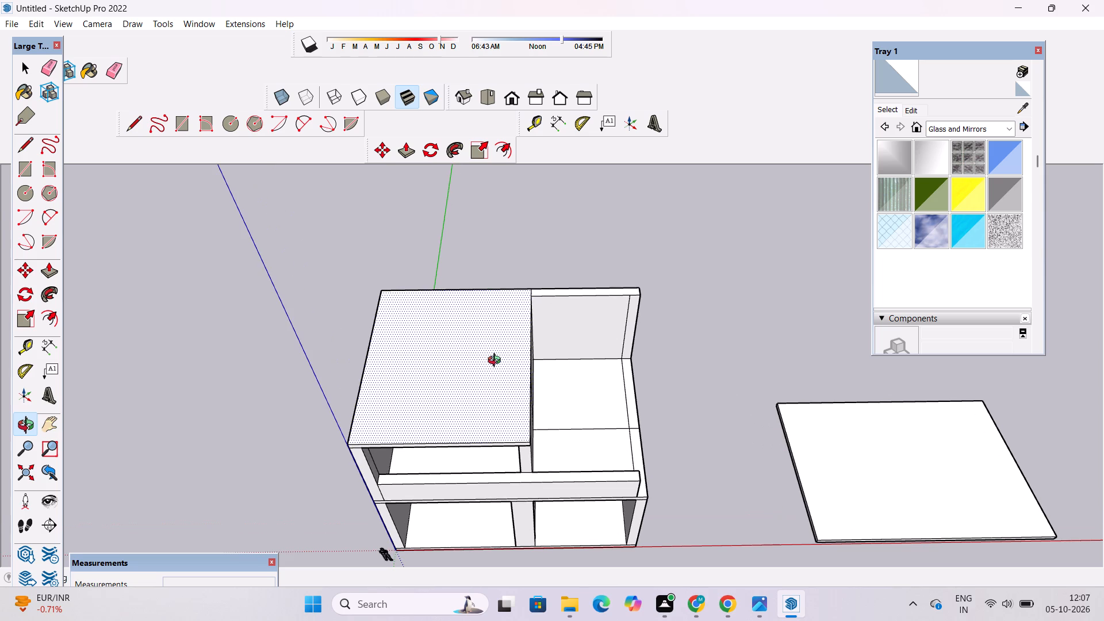
scroll(499, 359, up, 3)
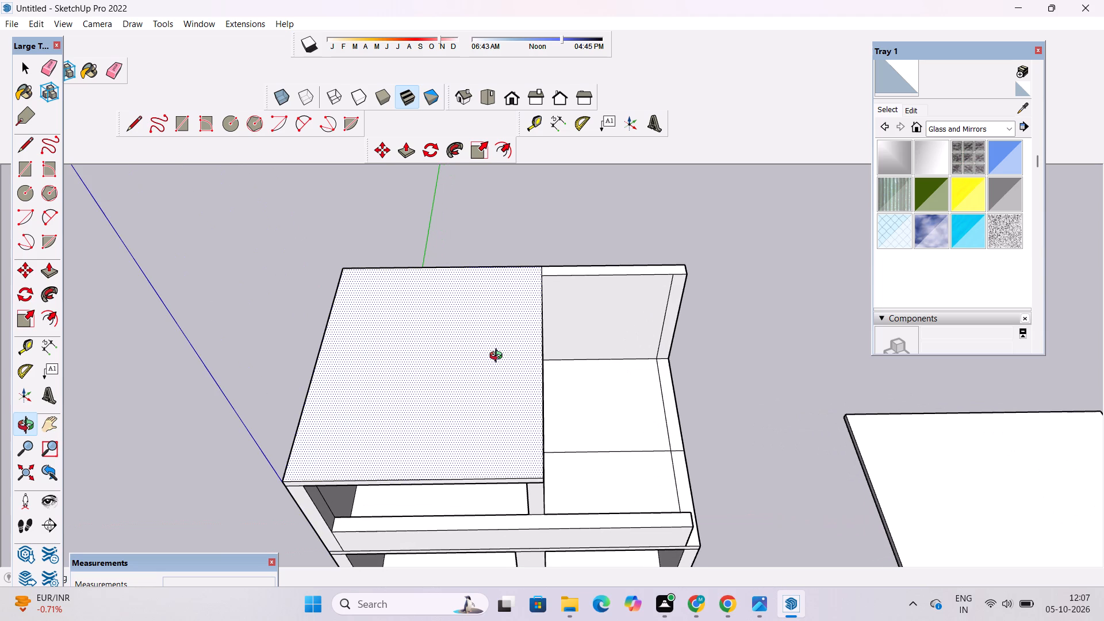
scroll(499, 357, down, 1)
scroll(499, 357, up, 2)
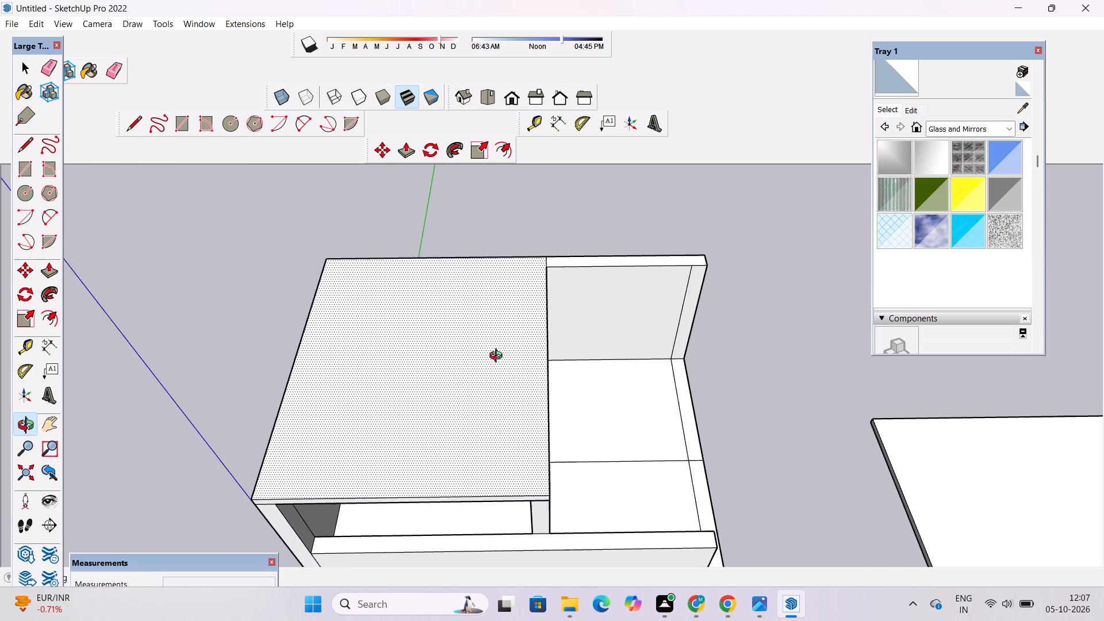
scroll(499, 357, up, 4)
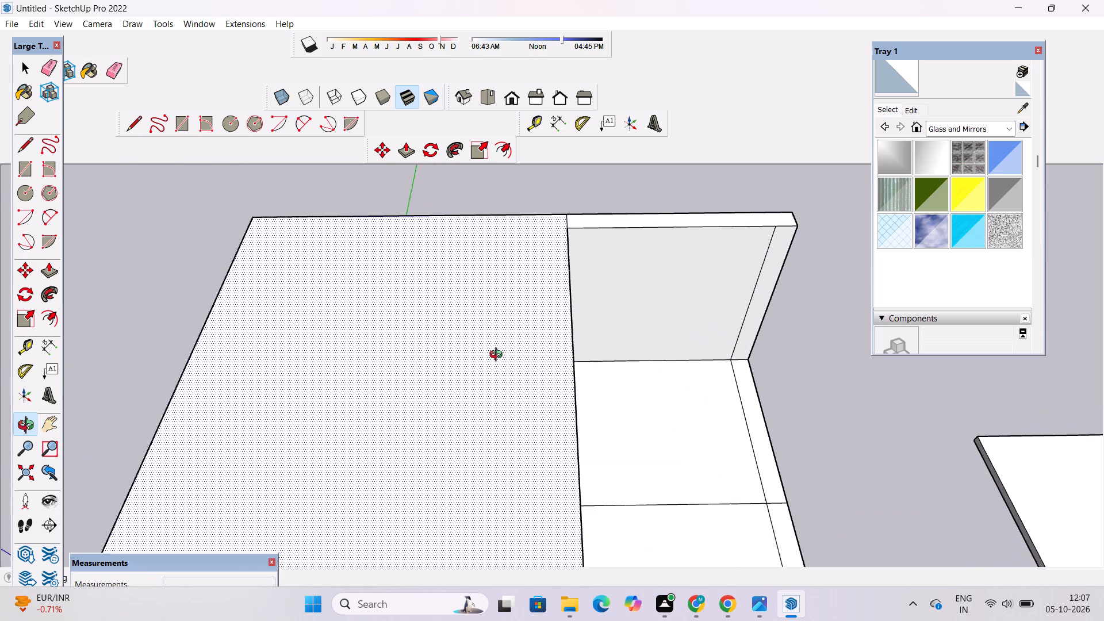
scroll(499, 356, up, 10)
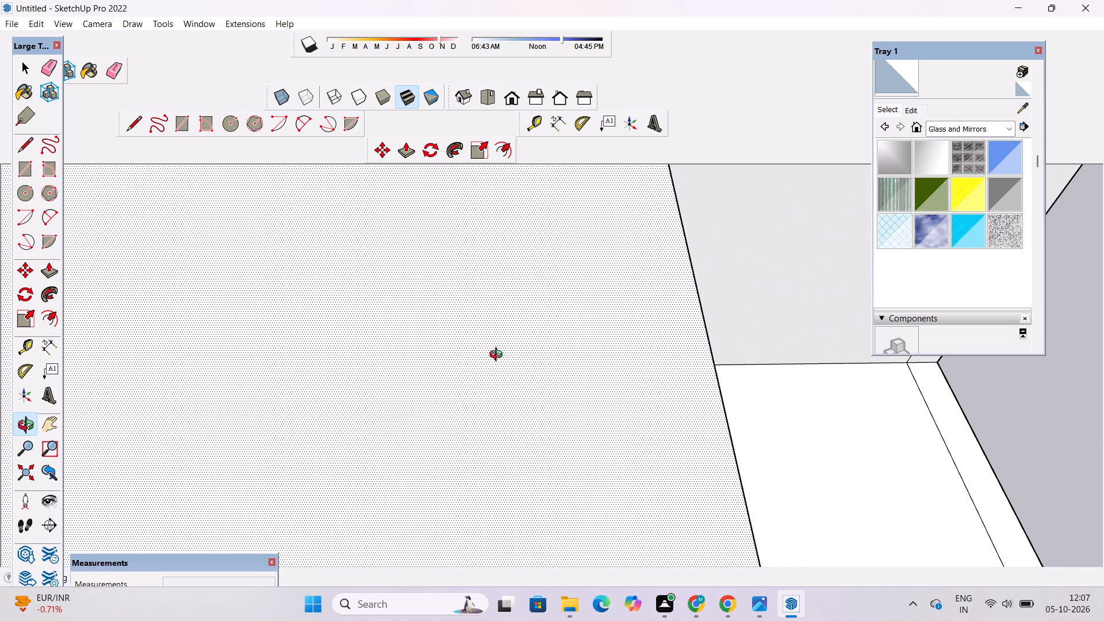
scroll(499, 355, up, 6)
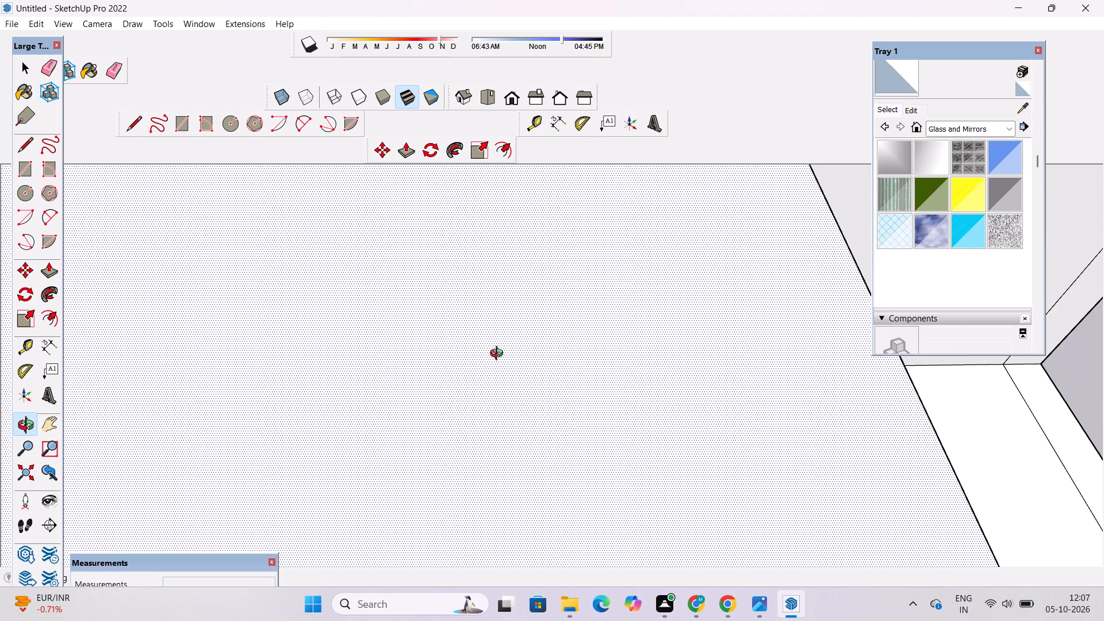
scroll(499, 354, up, 3)
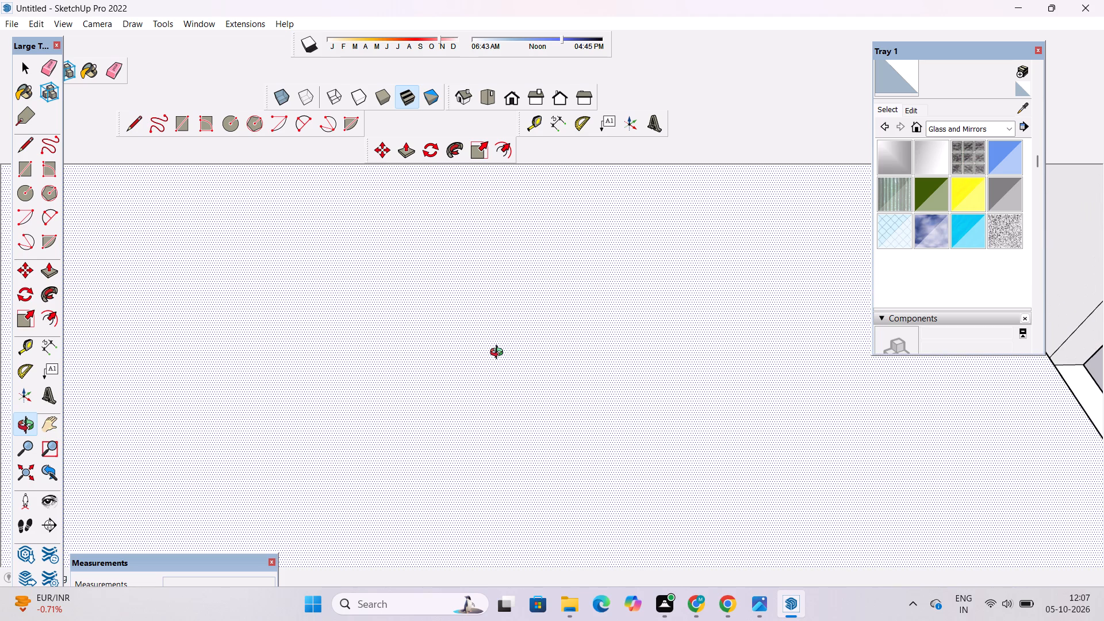
scroll(513, 353, down, 4)
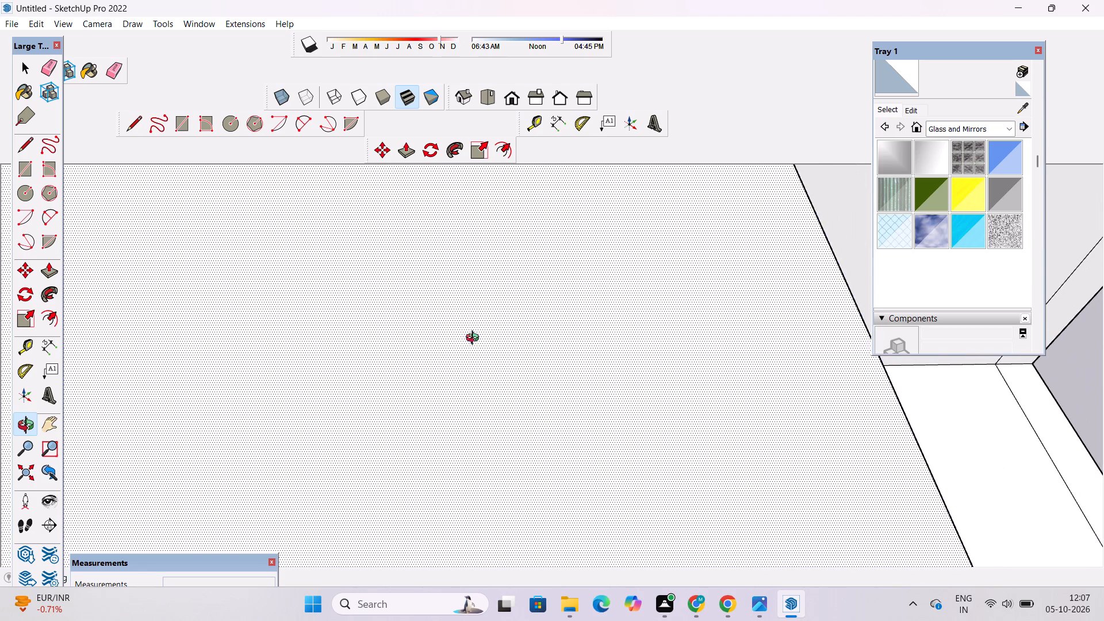
scroll(458, 355, down, 18)
Examine the two-level building from the terrace-side corner, from above and from the front.
shift+drag(439, 354, 568, 282)
shift+scroll(542, 292, down, 7)
drag(584, 306, 385, 247)
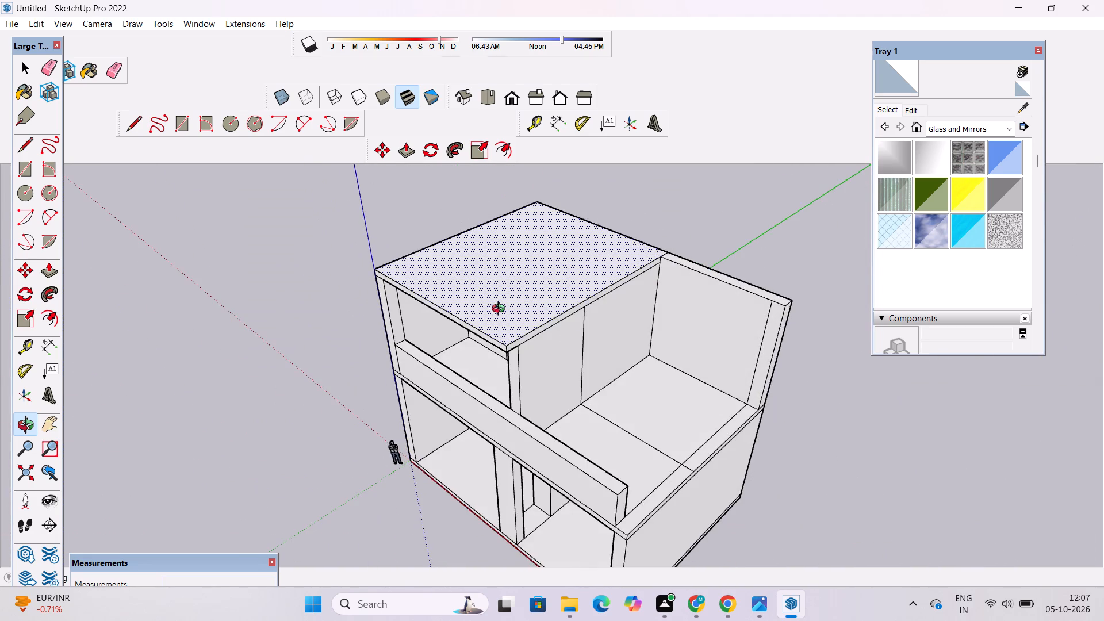
drag(581, 346, 728, 292)
shift+drag(666, 331, 632, 312)
drag(624, 313, 637, 344)
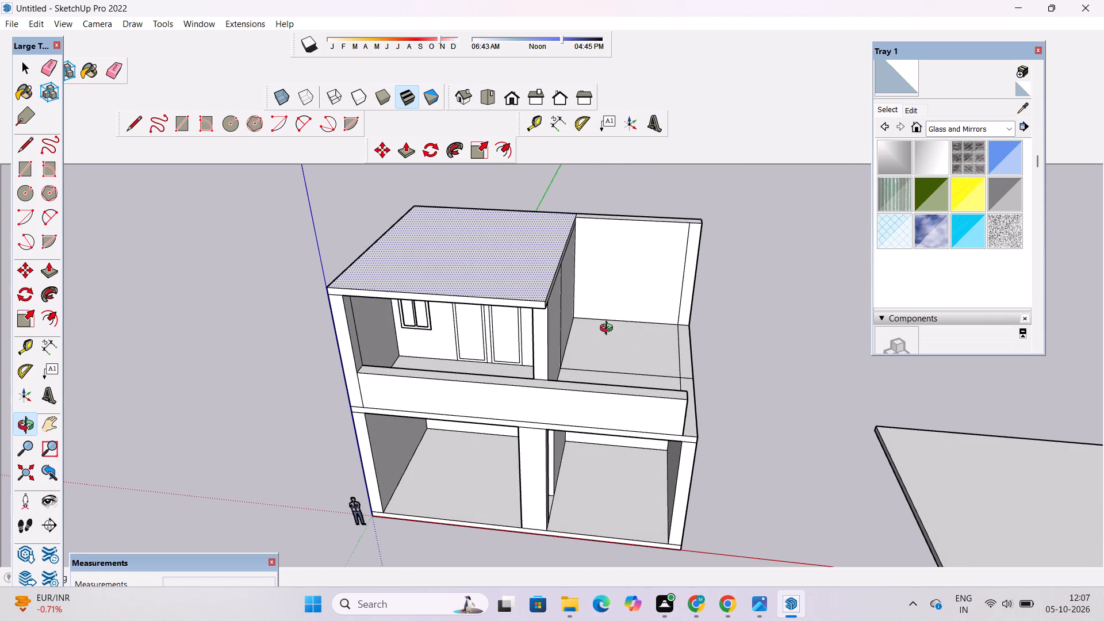
drag(576, 321, 610, 365)
shift+drag(567, 349, 570, 369)
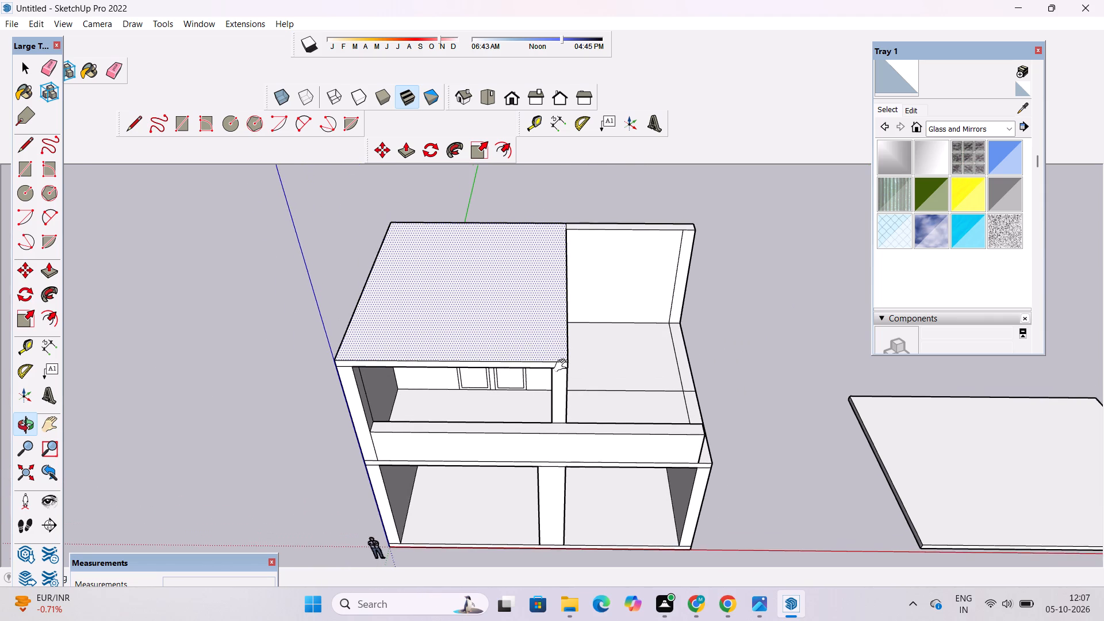
shift+scroll(562, 366, up, 2)
drag(559, 370, 559, 234)
scroll(558, 259, down, 5)
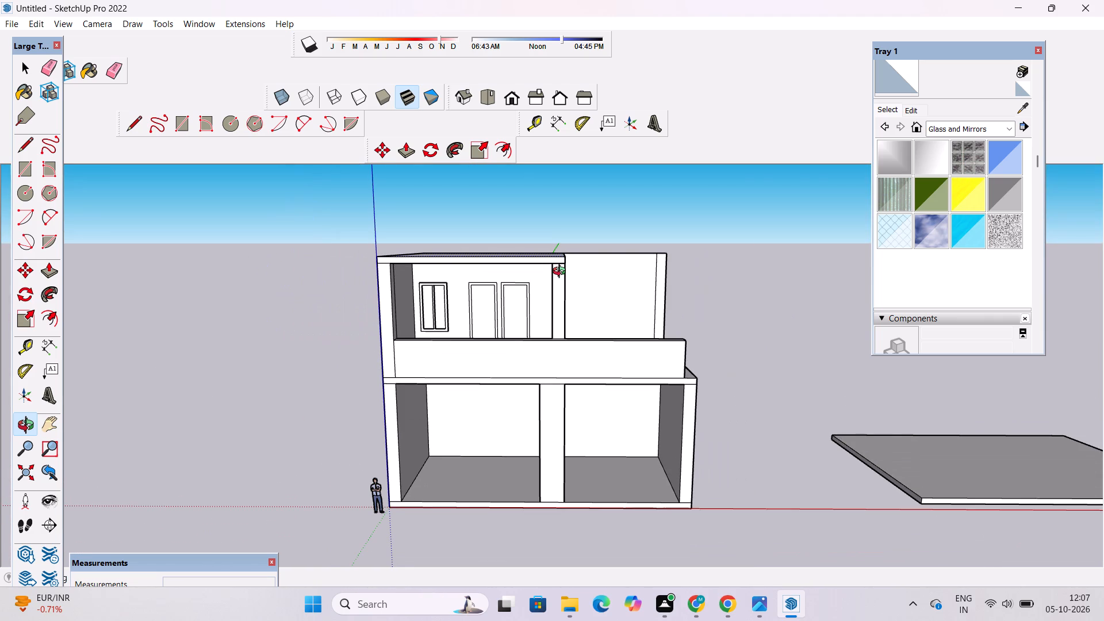
scroll(562, 273, up, 3)
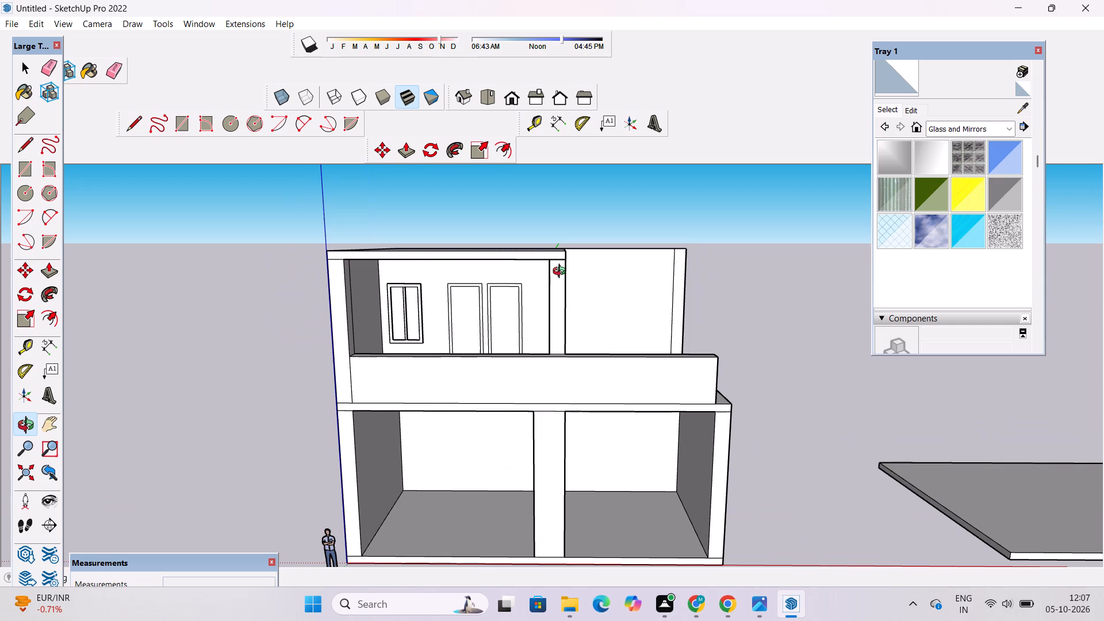
scroll(562, 273, up, 2)
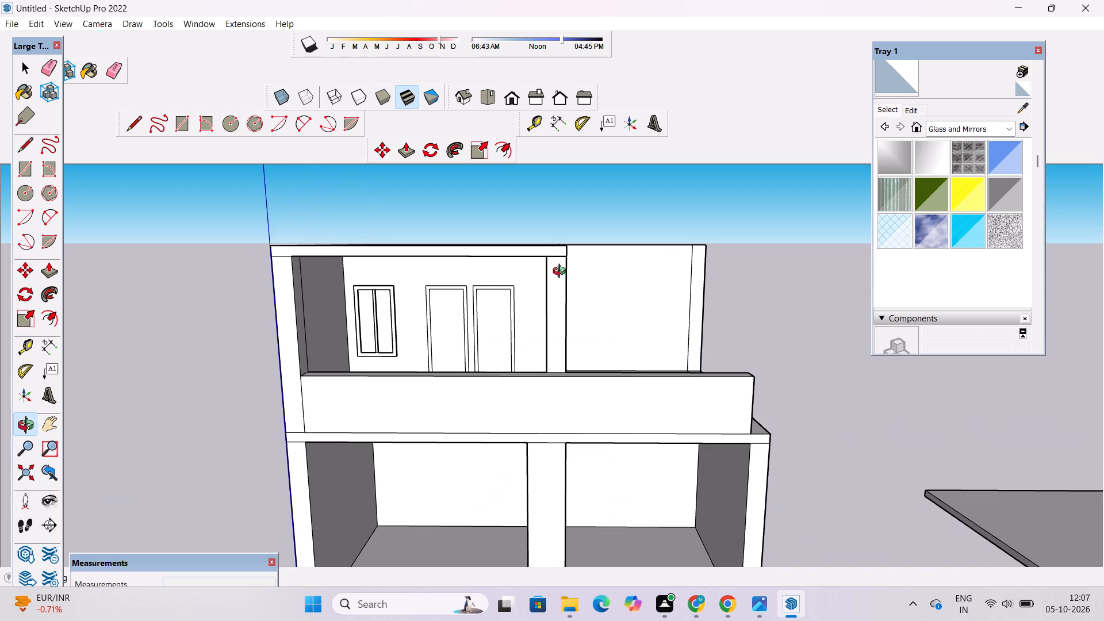
scroll(575, 200, down, 4)
Examine the roof overhang, the front parapet and the upper room's window and doors from both front corners.
drag(673, 220, 504, 262)
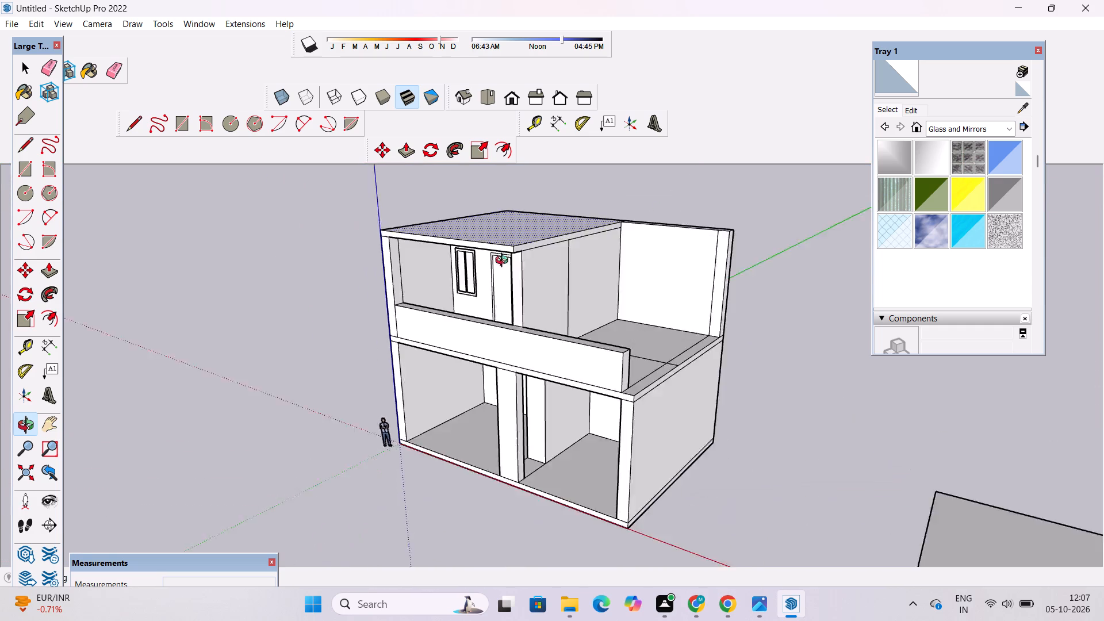
drag(504, 262, 452, 260)
drag(496, 286, 726, 423)
shift+drag(712, 420, 704, 326)
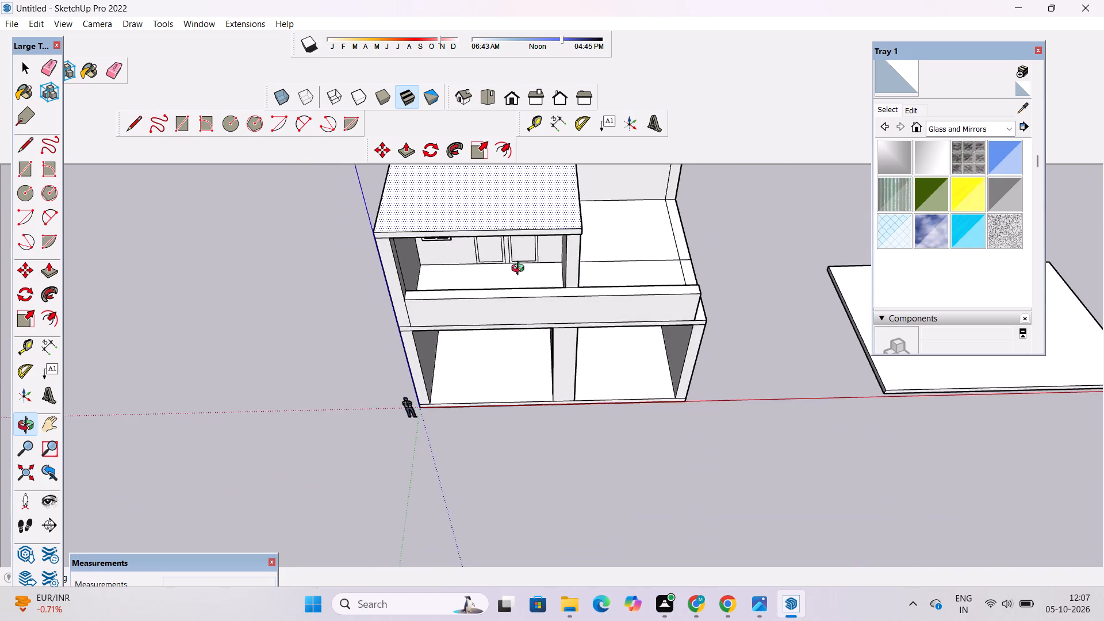
scroll(520, 270, up, 4)
drag(507, 270, 616, 288)
scroll(588, 278, down, 4)
shift+drag(621, 271, 654, 354)
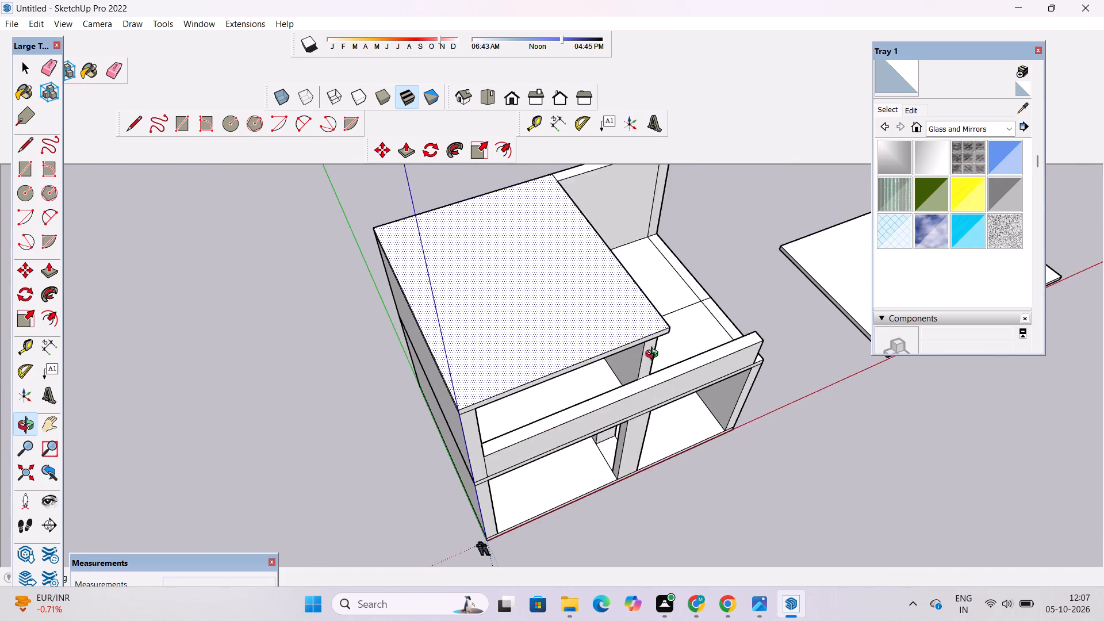
drag(654, 355, 506, 263)
scroll(624, 322, up, 4)
shift+drag(662, 354, 631, 251)
scroll(623, 241, down, 5)
shift+drag(573, 236, 619, 331)
drag(496, 328, 549, 208)
scroll(556, 271, up, 6)
shift+drag(573, 323, 540, 278)
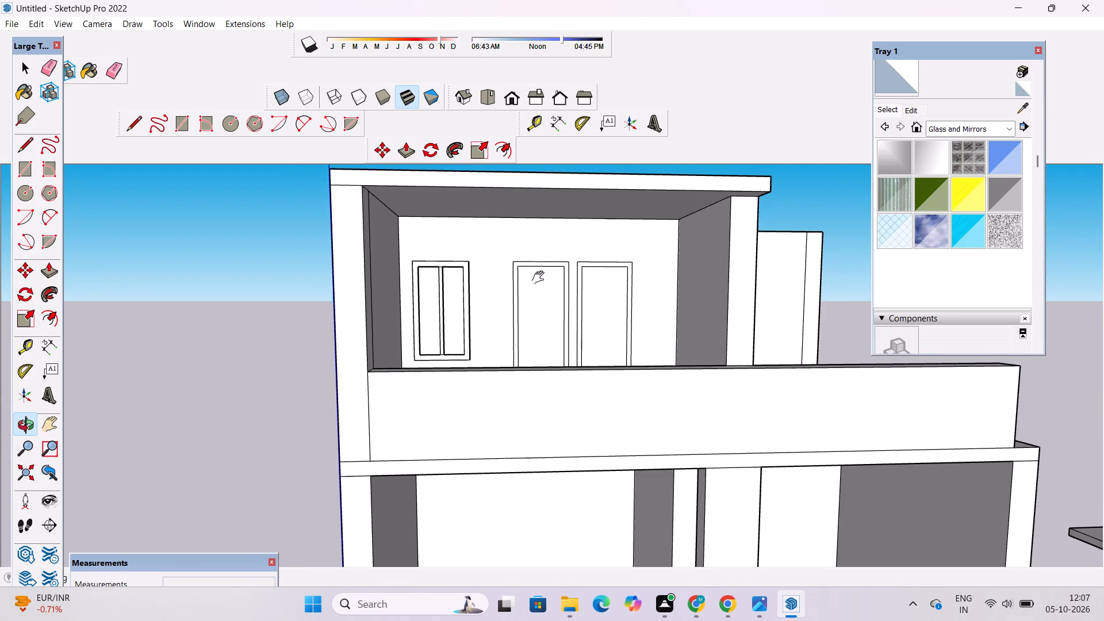
shift+drag(540, 278, 534, 269)
drag(596, 272, 550, 429)
Examine the upper room's front opening and parapet in relation to the ground-floor front.
scroll(553, 400, up, 1)
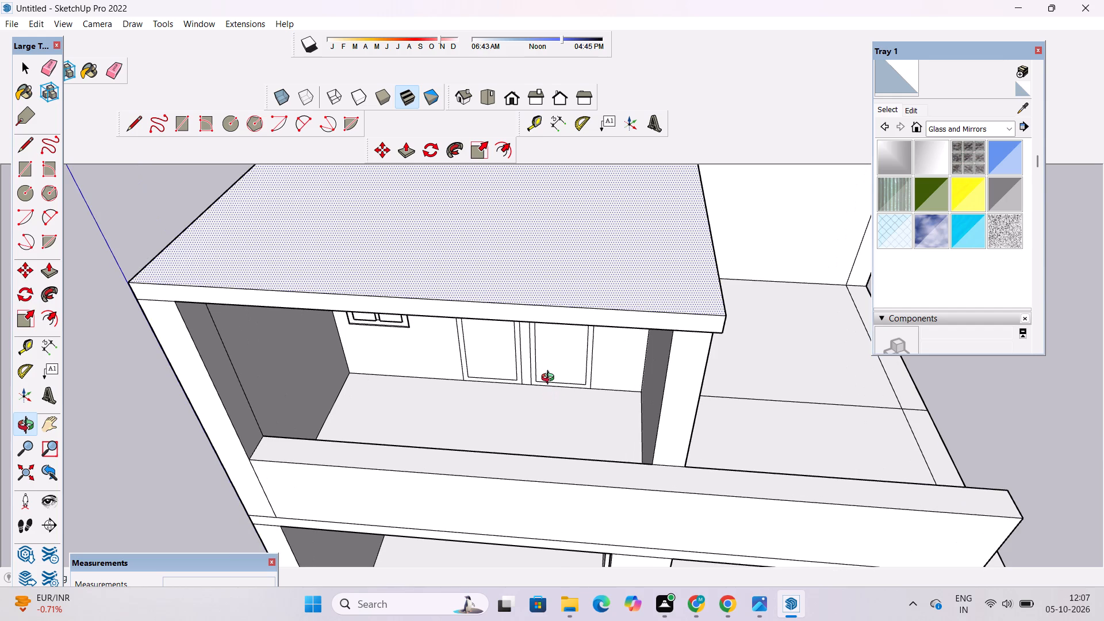
scroll(550, 378, down, 4)
shift+drag(534, 356, 568, 321)
shift+drag(549, 329, 562, 362)
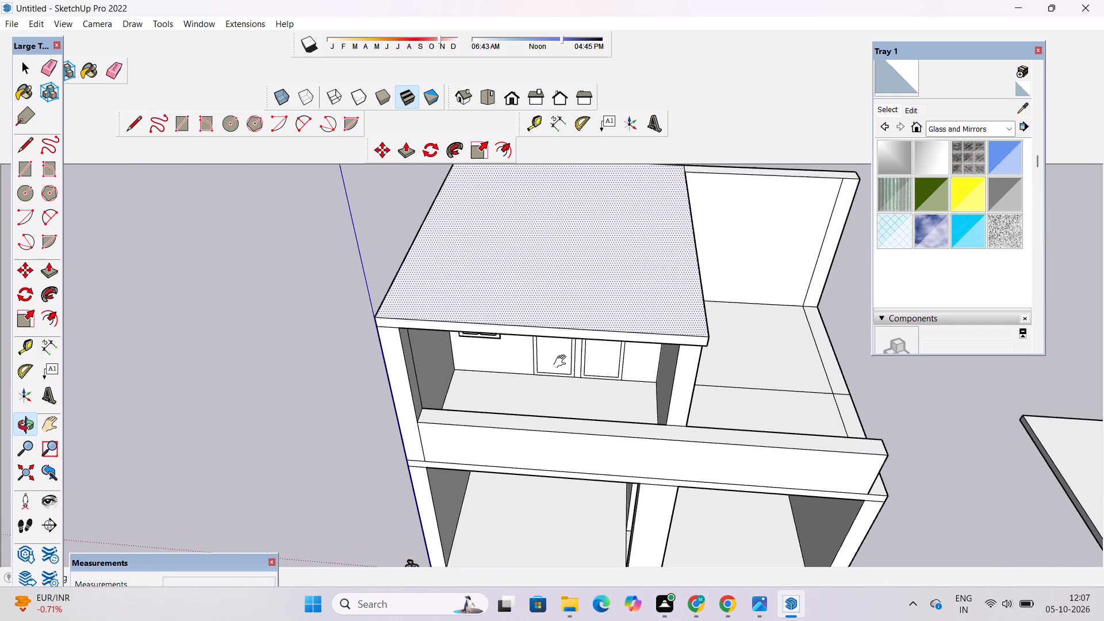
shift+drag(562, 362, 471, 294)
shift+drag(475, 306, 490, 257)
shift+drag(522, 341, 540, 448)
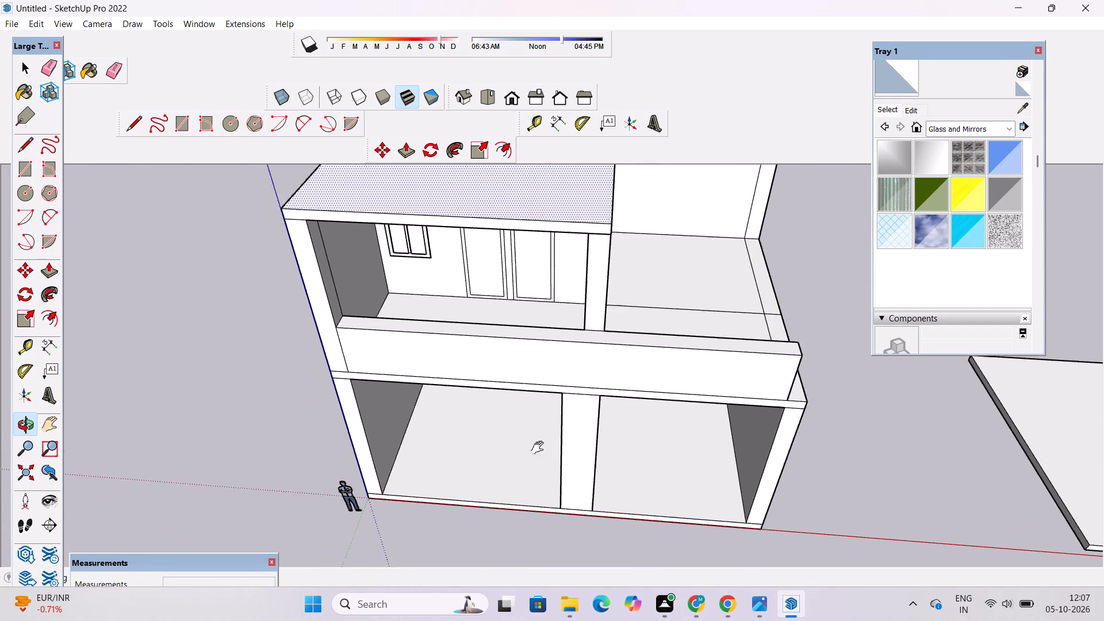
shift+drag(540, 448, 542, 458)
shift+scroll(529, 408, up, 4)
drag(526, 421, 529, 313)
scroll(528, 294, down, 5)
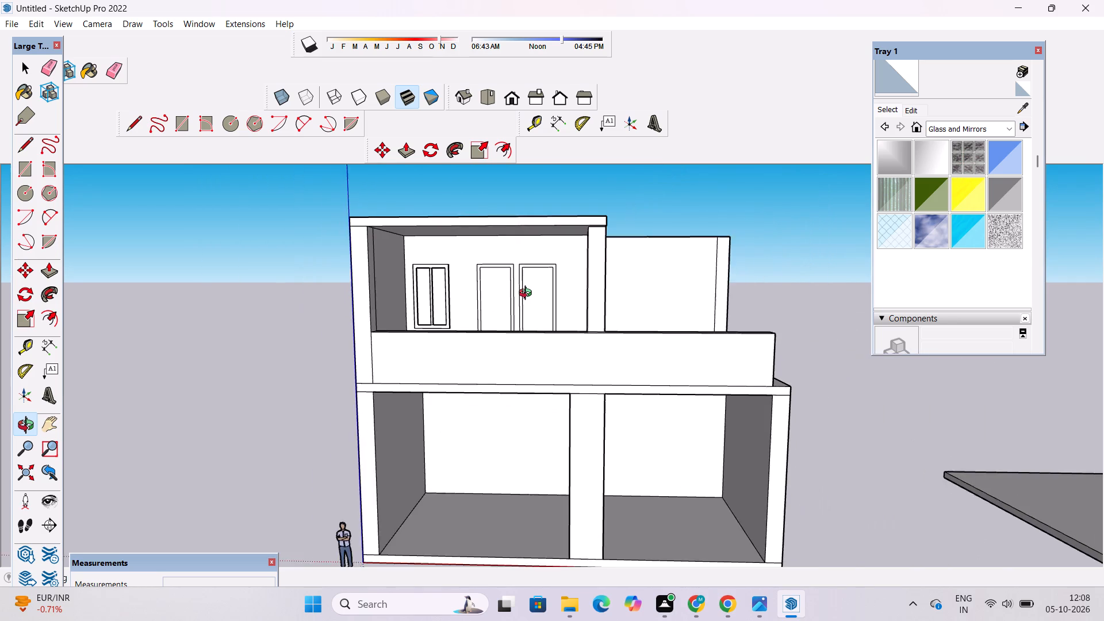
scroll(528, 294, up, 2)
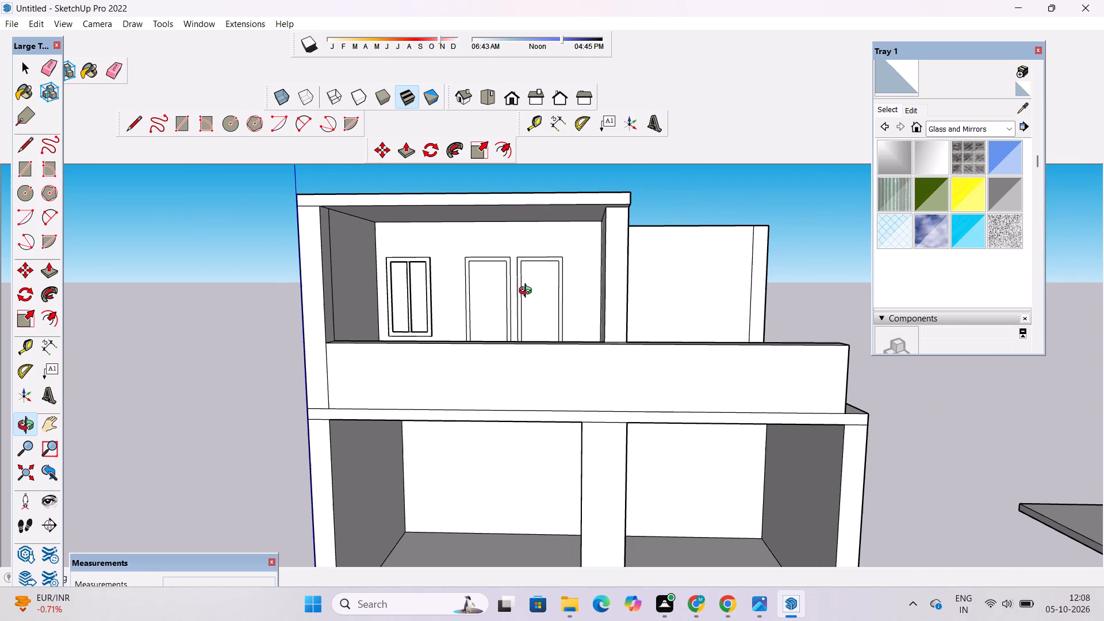
scroll(528, 292, up, 1)
scroll(528, 292, down, 3)
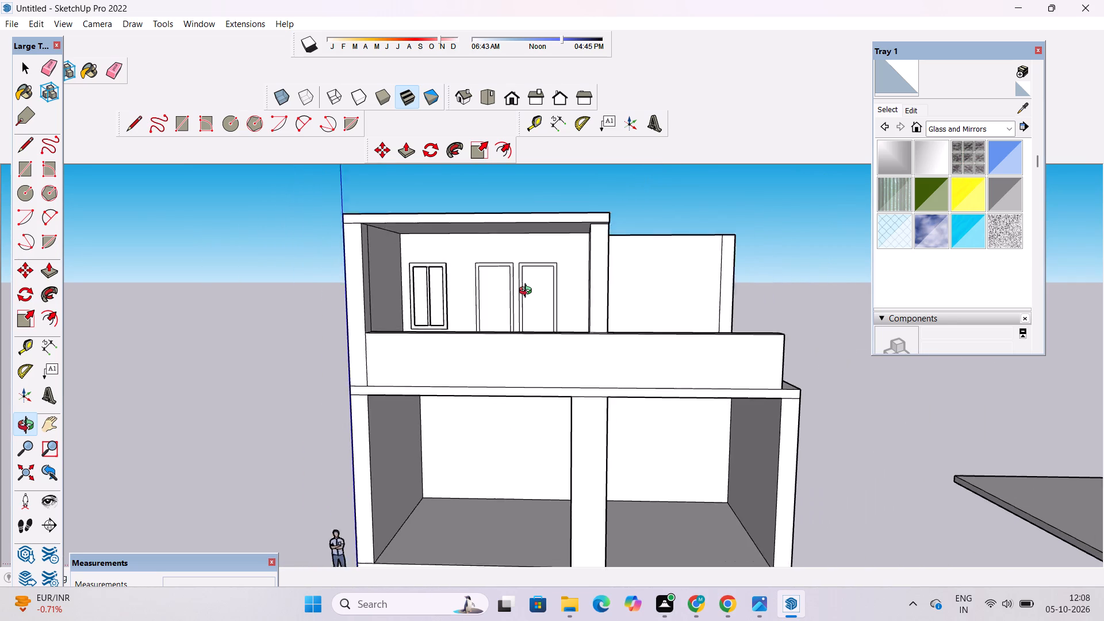
scroll(528, 292, down, 1)
shift+drag(527, 293, 565, 263)
scroll(519, 292, down, 1)
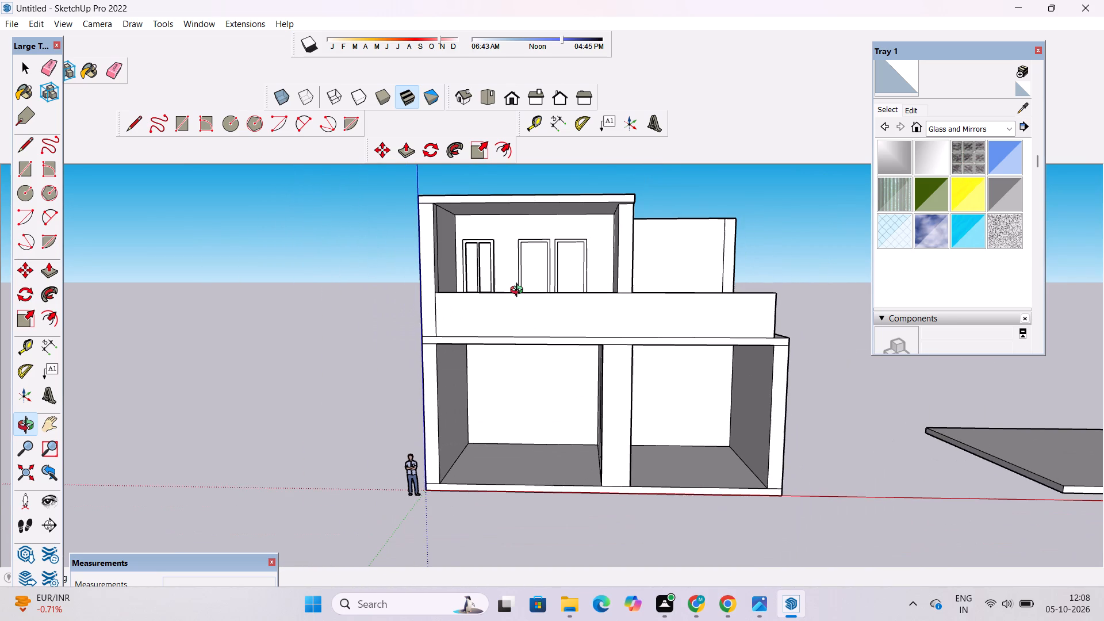
scroll(519, 292, down, 4)
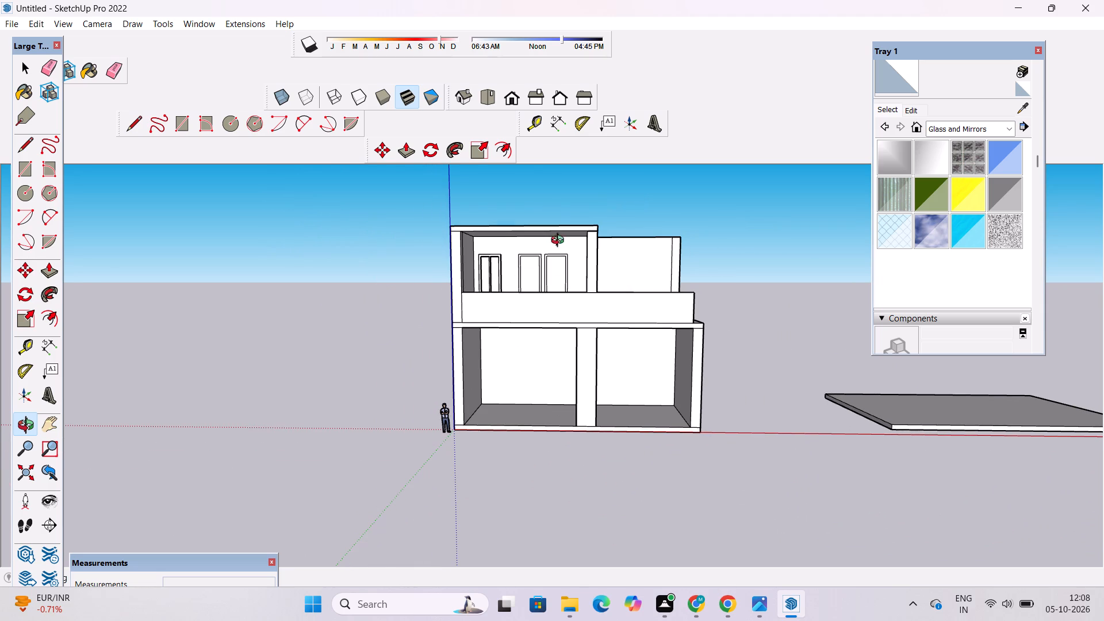
Push/Pull the front end of the wall between the upper room and terrace forward 2', to the parapet's front face.
scroll(574, 264, up, 5)
drag(601, 290, 611, 462)
scroll(624, 401, up, 5)
drag(650, 404, 523, 438)
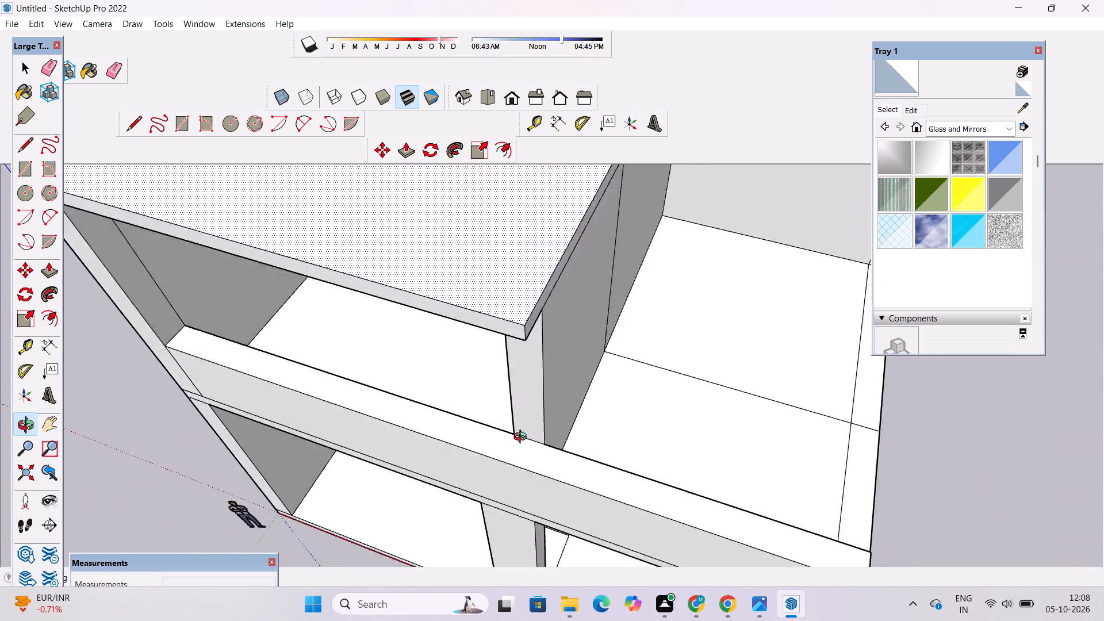
drag(523, 438, 520, 420)
drag(520, 419, 589, 317)
scroll(595, 296, down, 5)
shift+drag(603, 279, 525, 385)
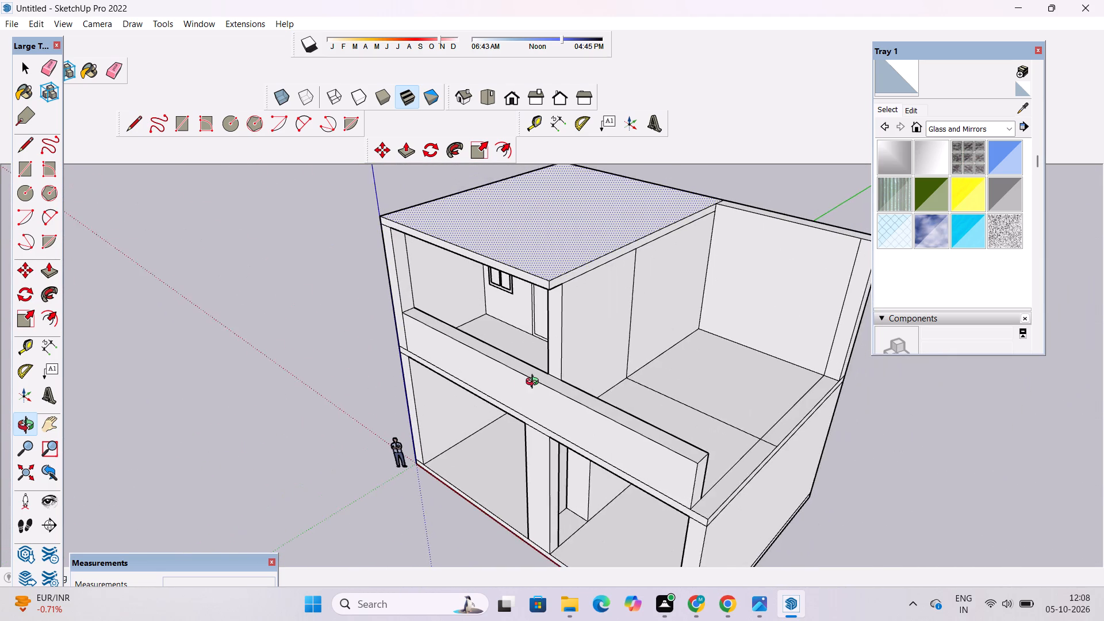
scroll(535, 383, up, 2)
scroll(592, 323, up, 4)
key(p)
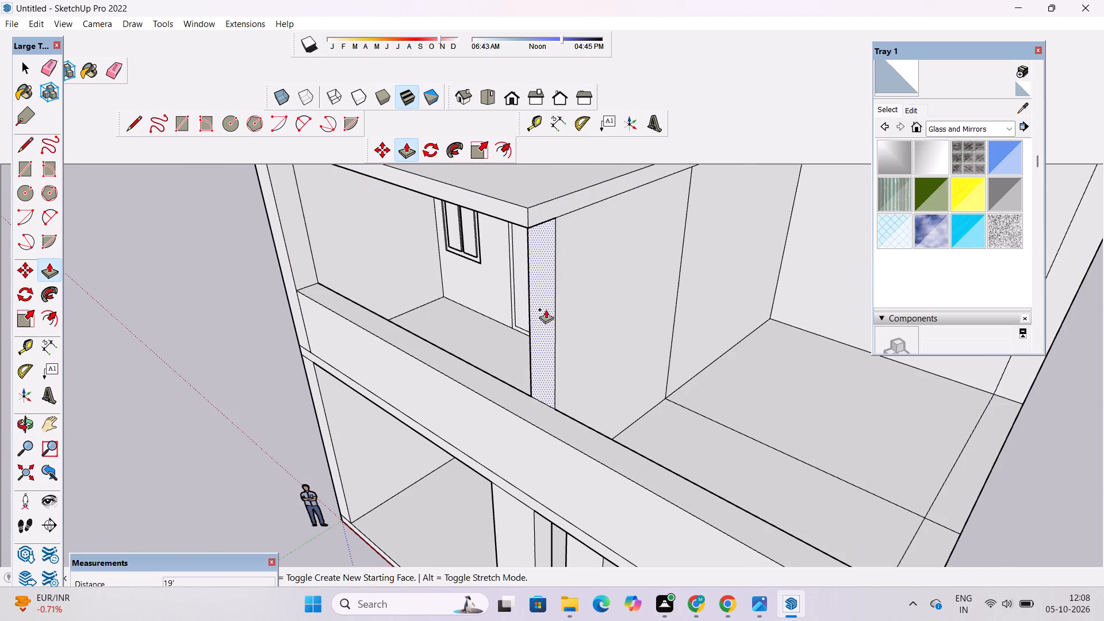
click(545, 292)
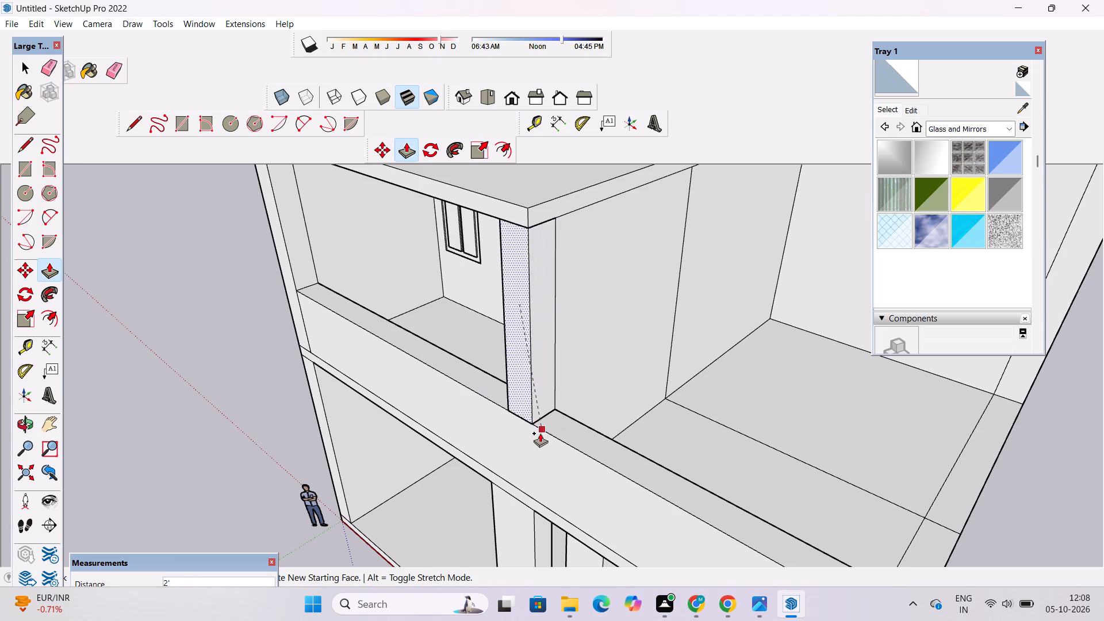
click(540, 434)
Examine the extended dividing wall and the whole front of the building from a low viewpoint.
key(o)
scroll(542, 421, down, 6)
drag(520, 408, 623, 241)
drag(571, 270, 647, 288)
click(647, 288)
scroll(647, 291, down, 2)
drag(646, 272, 646, 279)
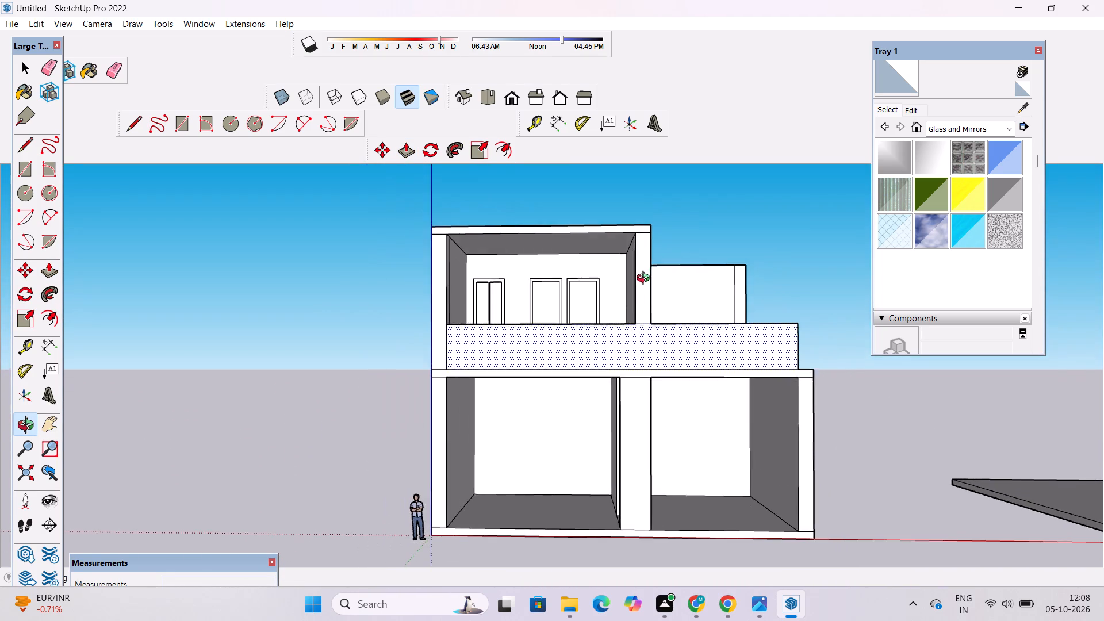
Examine the upper room's roof, the terrace and the front parapet from above.
drag(646, 279, 630, 373)
scroll(612, 278, down, 4)
drag(642, 274, 687, 384)
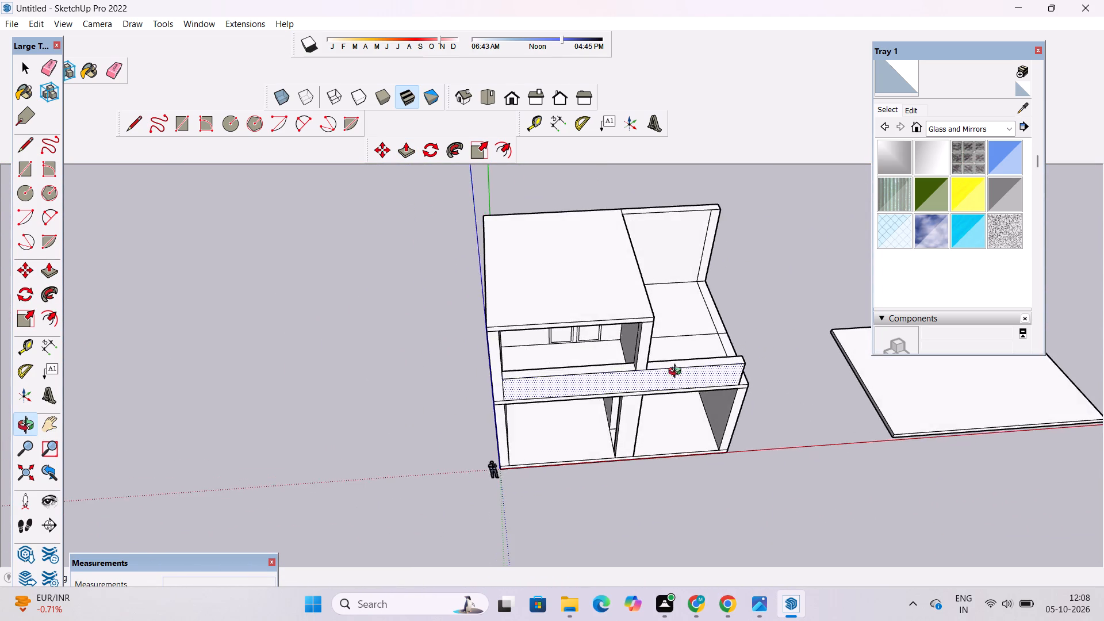
scroll(619, 320, up, 3)
shift+drag(624, 317, 621, 347)
shift+drag(620, 352, 600, 392)
shift+scroll(570, 329, down, 4)
shift+drag(566, 299, 558, 372)
shift+drag(553, 394, 581, 300)
drag(580, 331, 567, 386)
scroll(563, 385, up, 3)
shift+drag(562, 380, 573, 338)
shift+drag(573, 339, 573, 358)
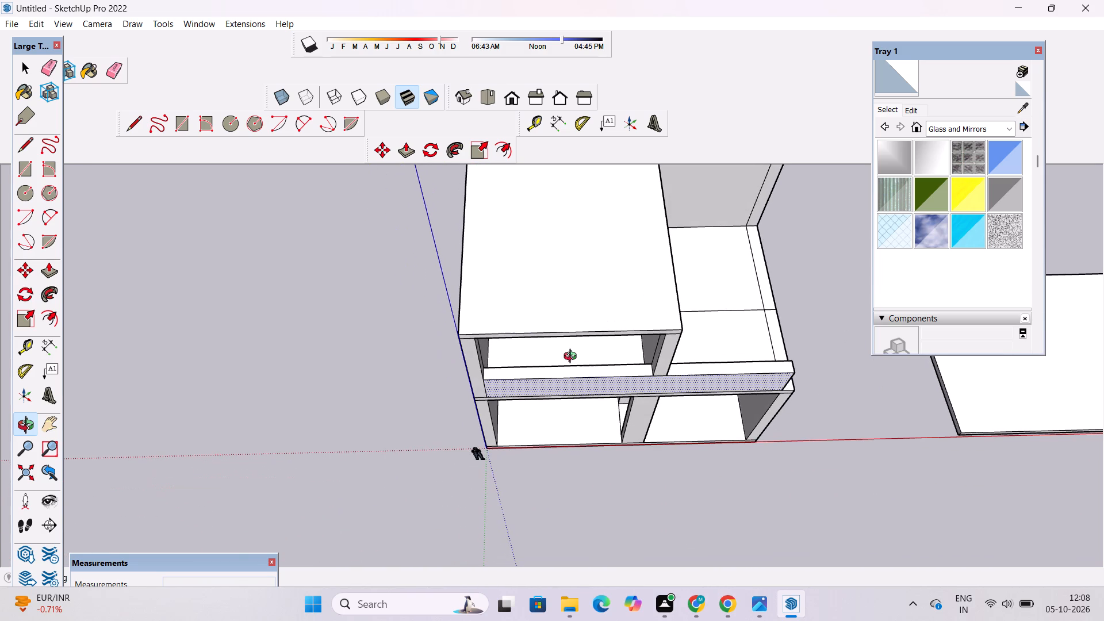
Place a Tape Measure guide 2' inside the roof's outer side edge, opposite the terrace.
key(t)
scroll(463, 337, down, 4)
scroll(471, 272, up, 4)
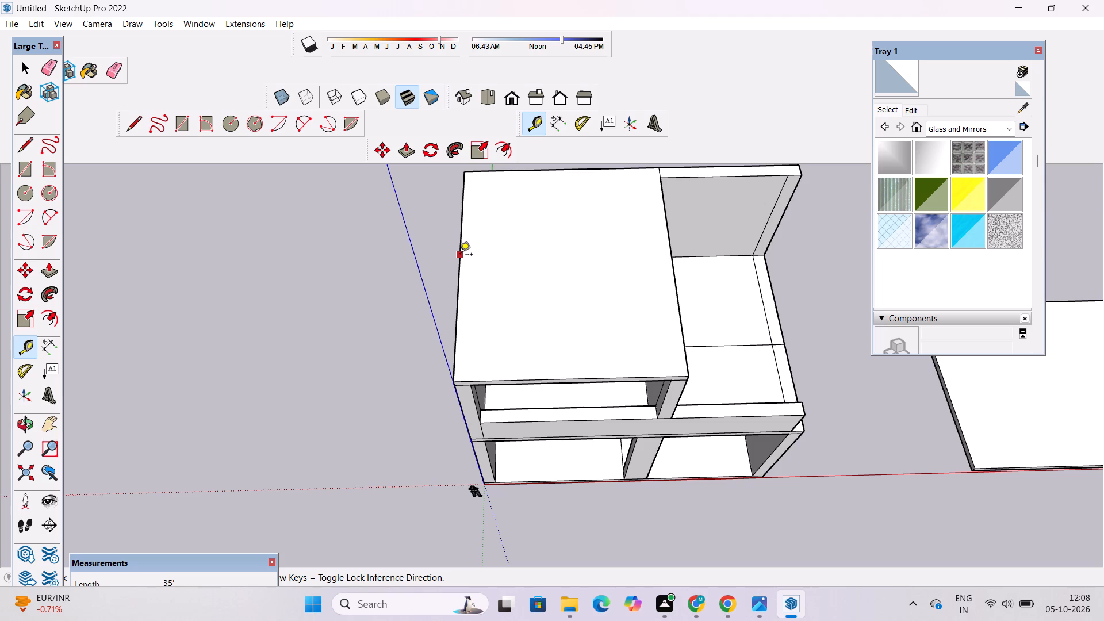
scroll(460, 255, down, 4)
scroll(480, 392, up, 3)
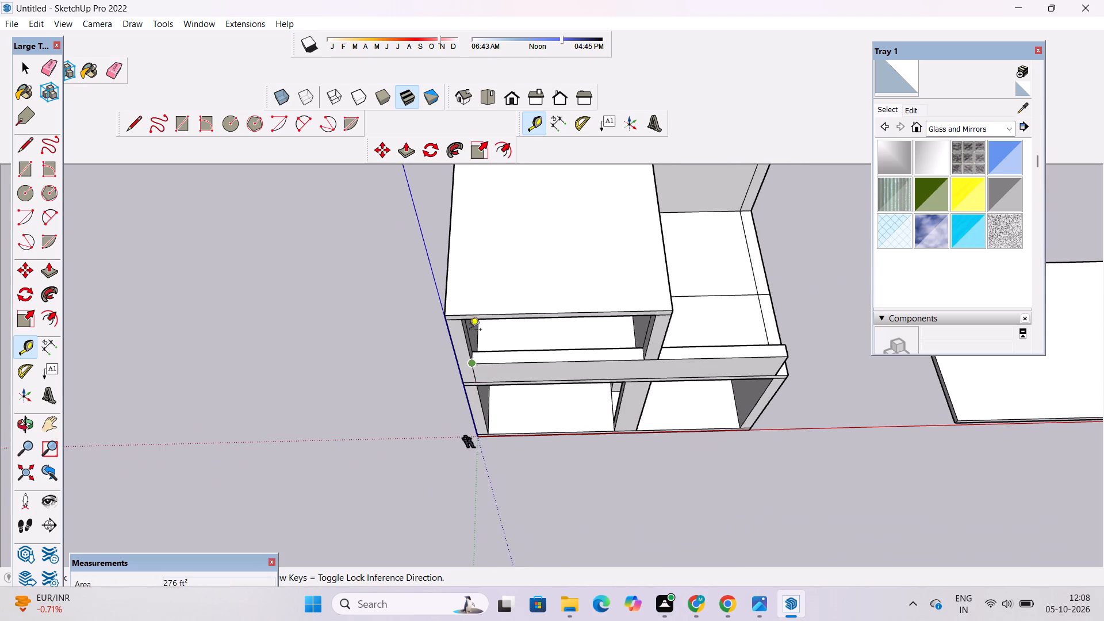
scroll(463, 322, up, 1)
scroll(458, 325, down, 5)
scroll(482, 266, down, 4)
scroll(473, 279, up, 3)
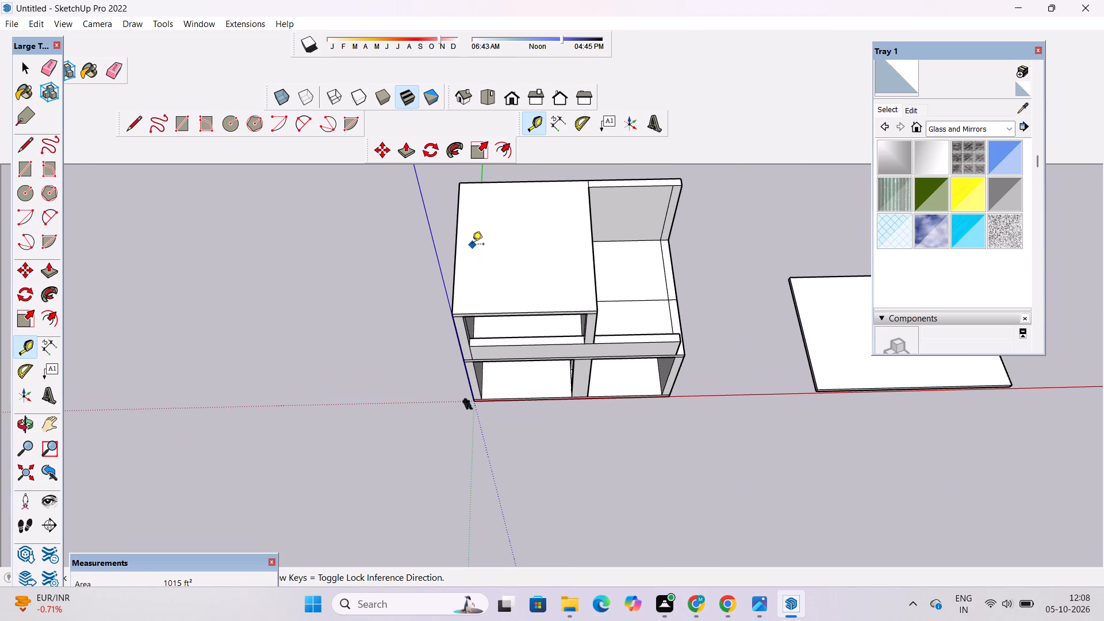
click(453, 244)
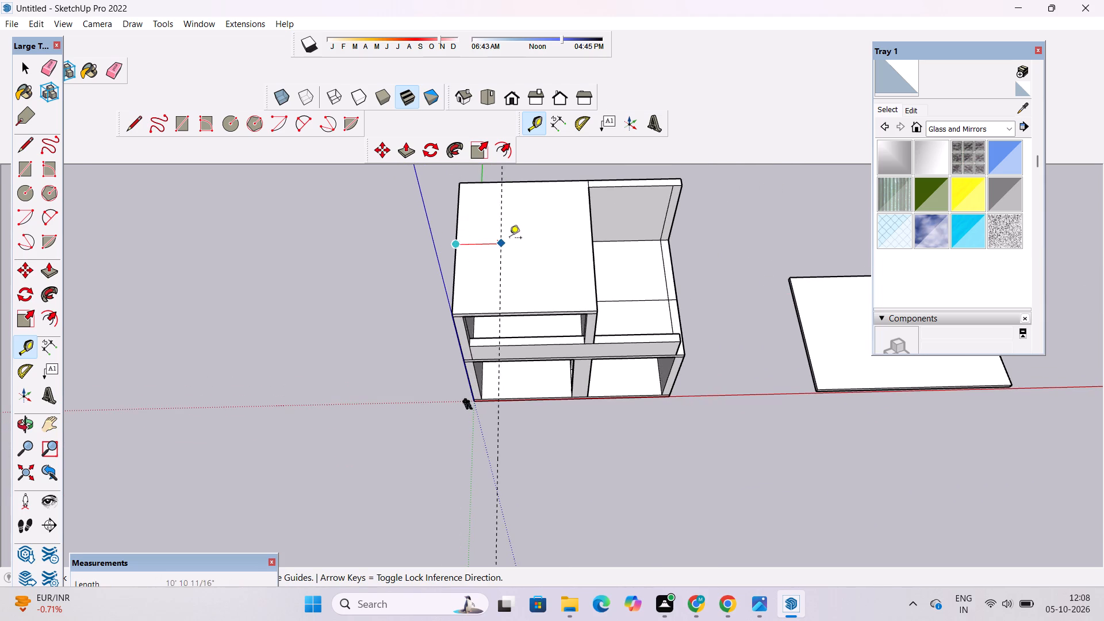
scroll(513, 251, up, 4)
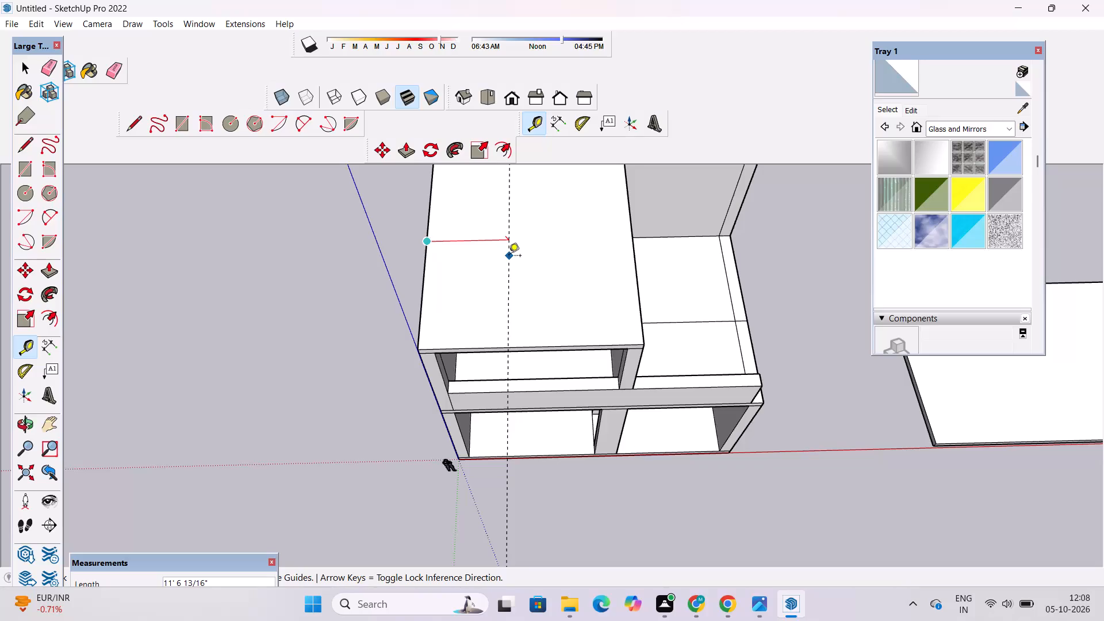
text(2')
key(Return)
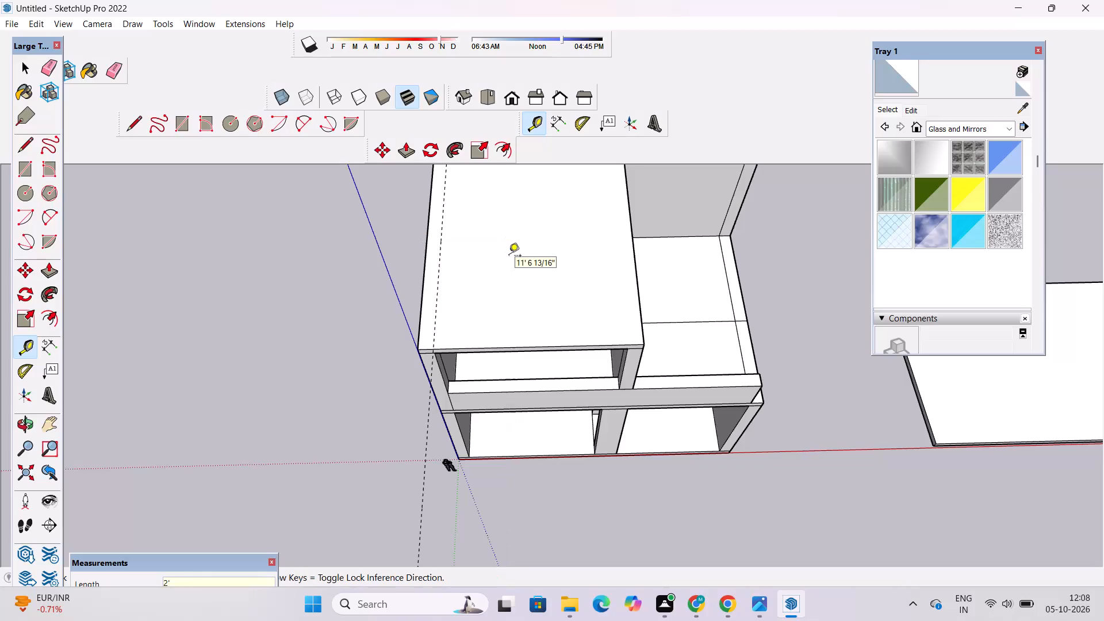
Place a Tape Measure guide 2' inside the roof's front edge.
scroll(510, 260, down, 8)
scroll(495, 300, up, 4)
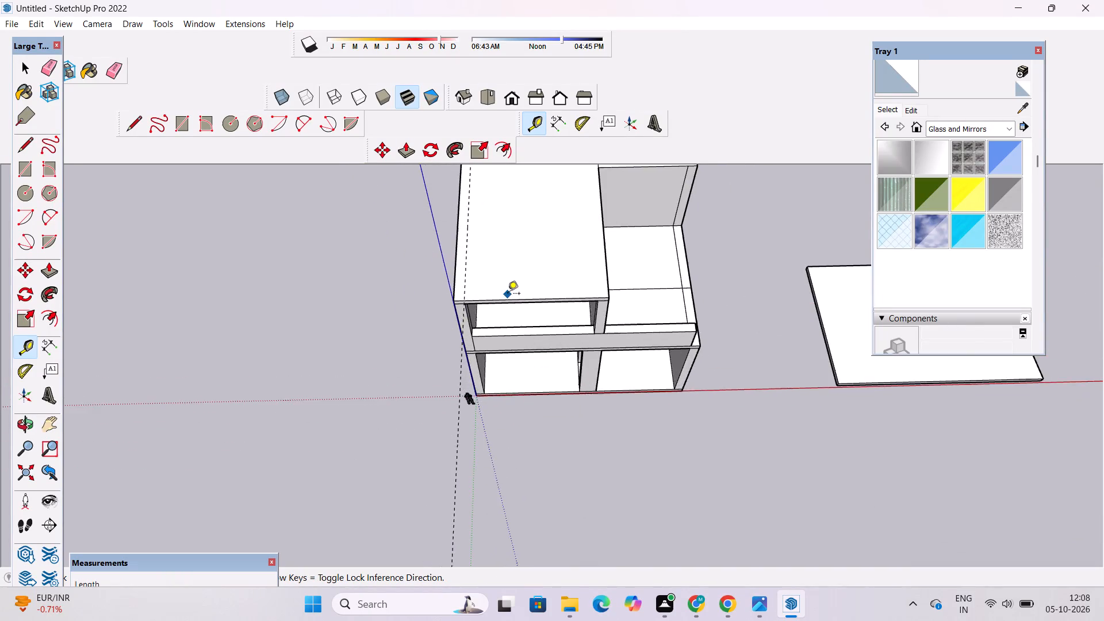
scroll(508, 294, up, 4)
click(544, 302)
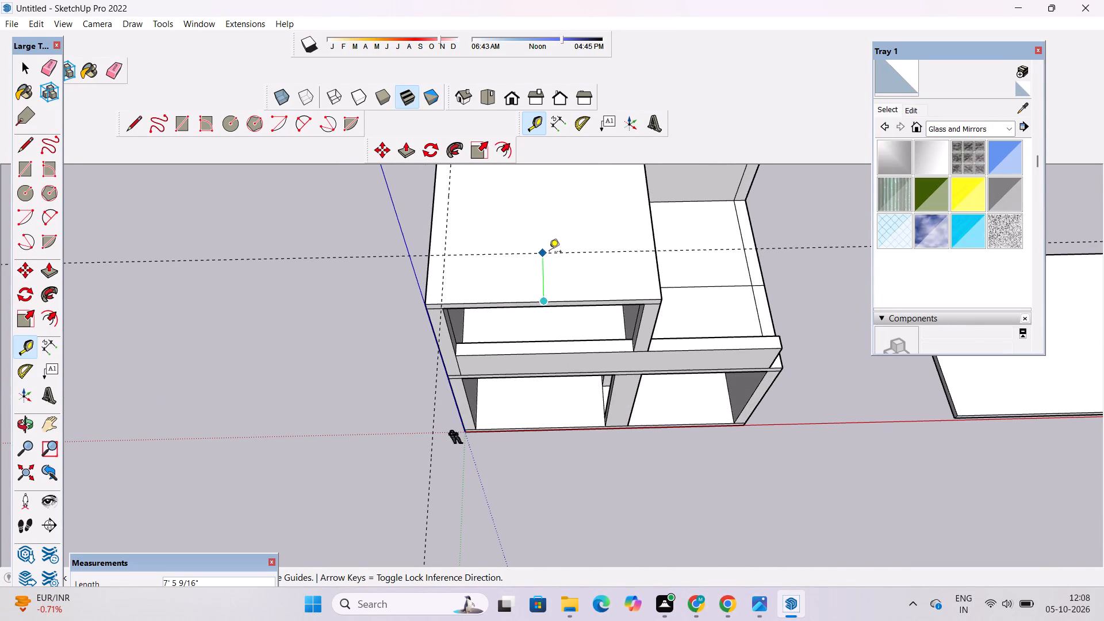
scroll(549, 252, up, 4)
text(2')
key(Return)
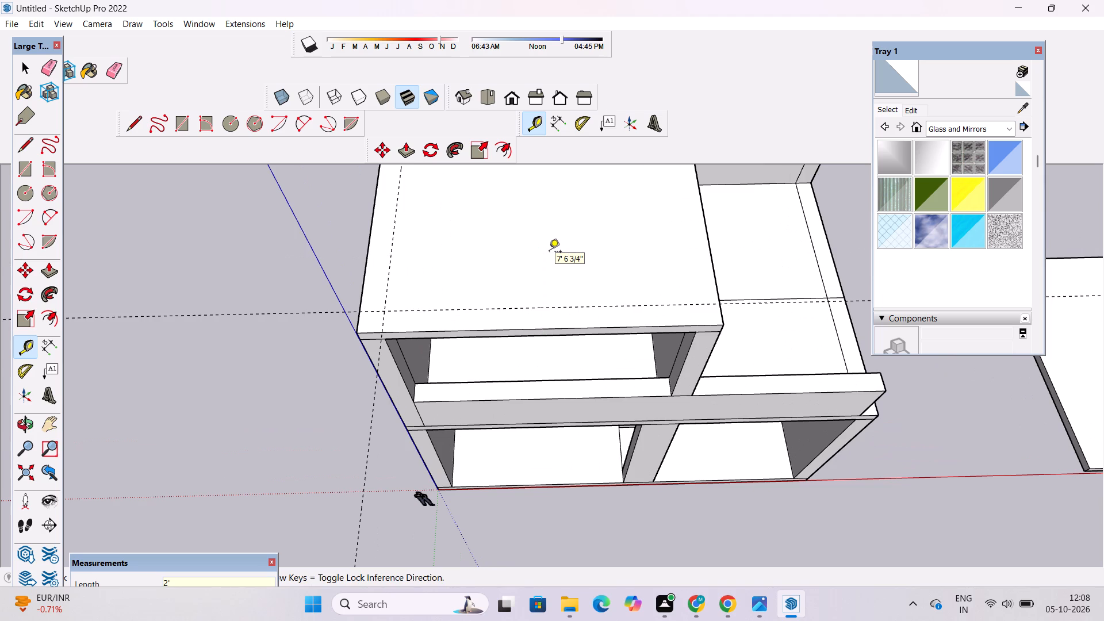
Place a Tape Measure guide 1' inside the roof's terrace-side edge.
scroll(552, 254, down, 6)
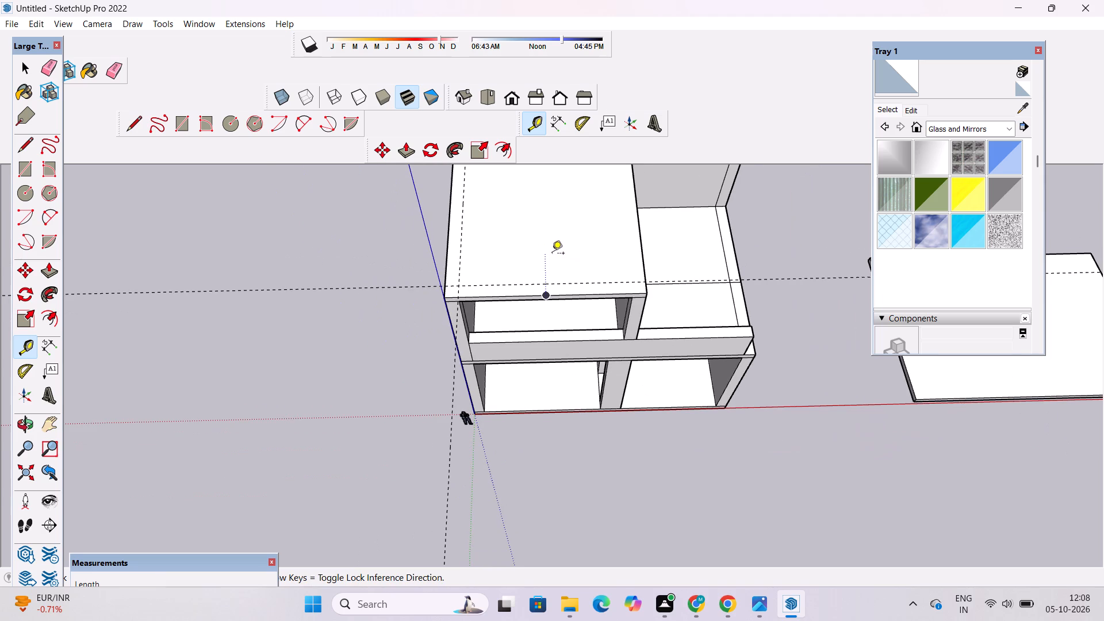
scroll(553, 256, down, 5)
scroll(612, 250, up, 5)
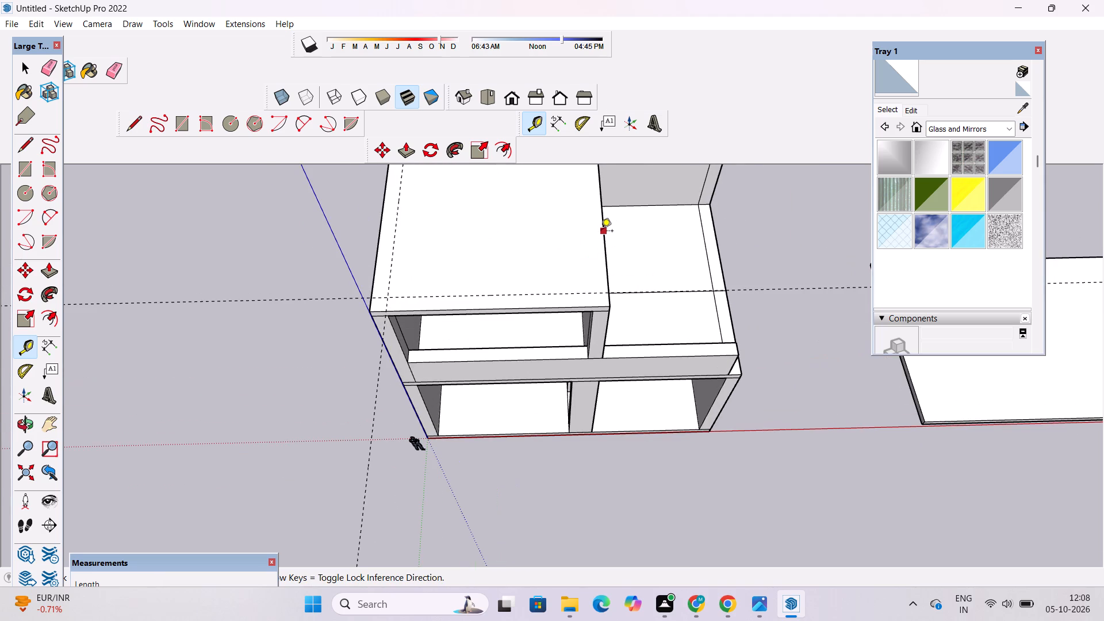
click(601, 229)
scroll(580, 229, up, 3)
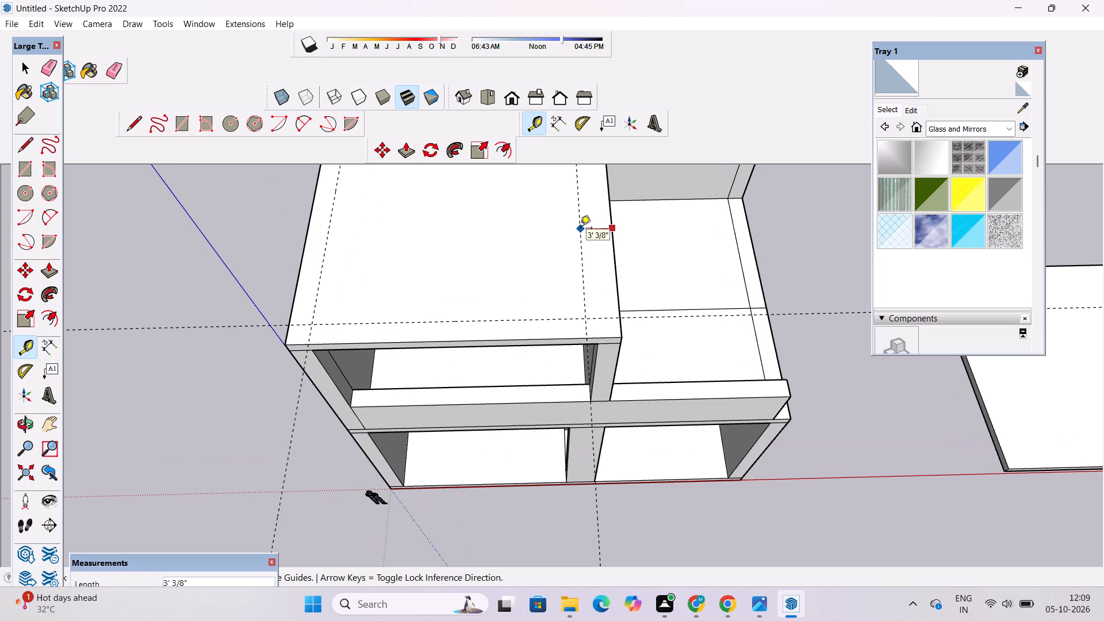
text(1')
key(Return)
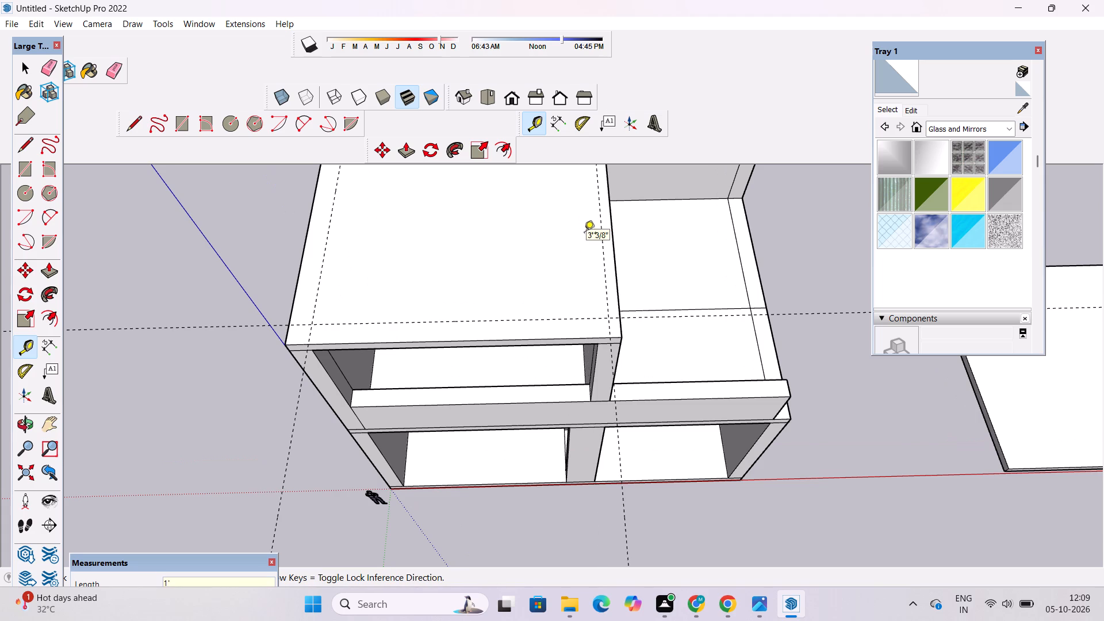
Place a Tape Measure guide 2' inside the roof's back edge, aligned with the rear terrace wall's inner face.
scroll(597, 250, up, 2)
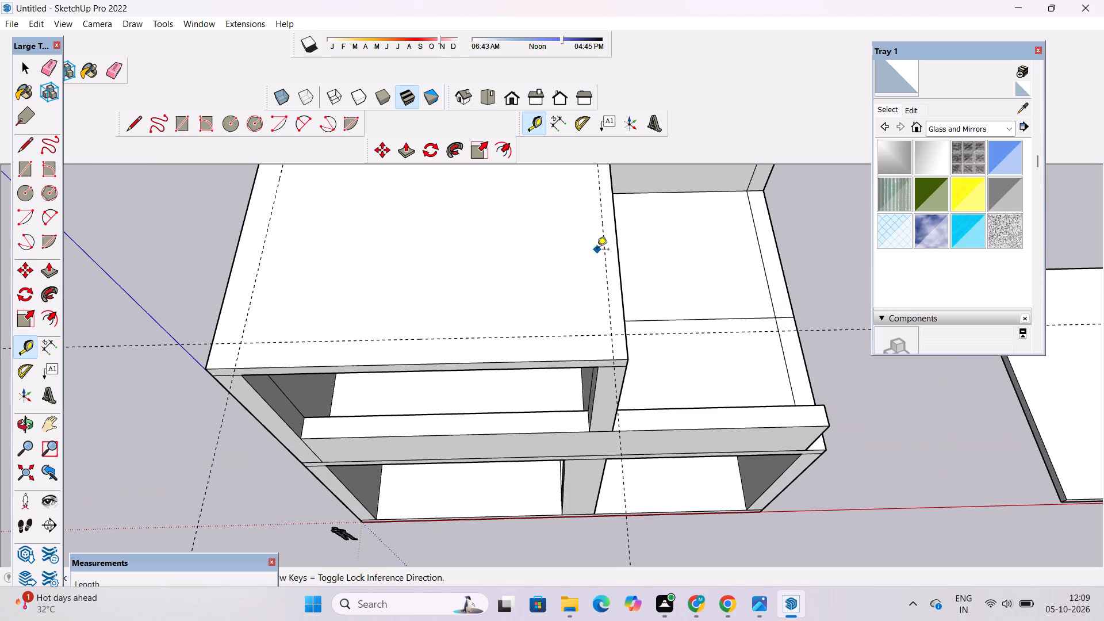
scroll(597, 250, down, 2)
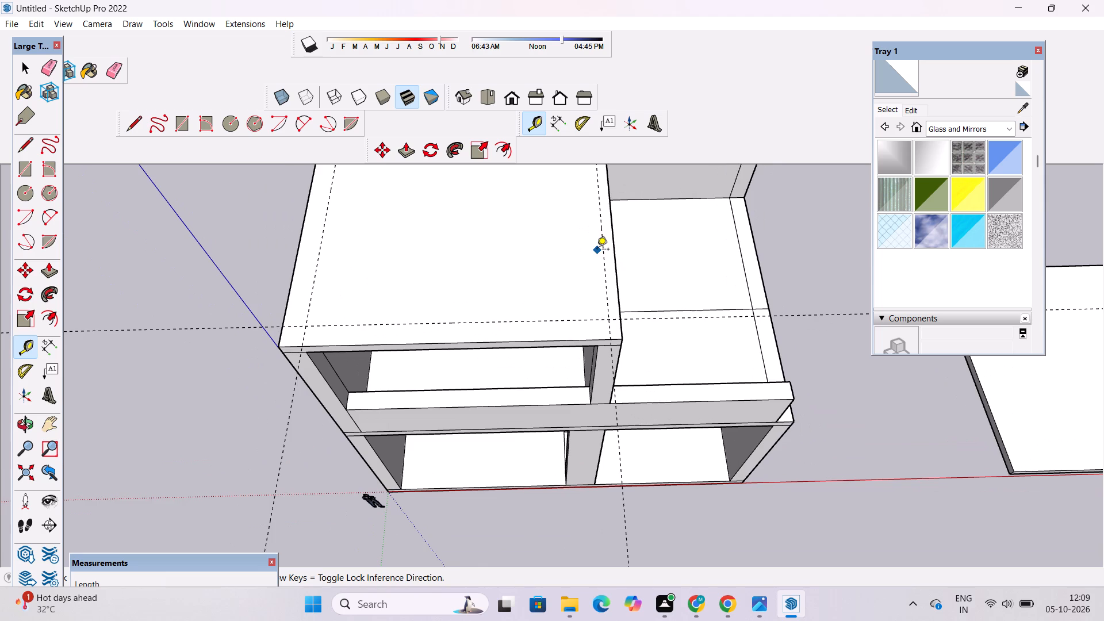
scroll(604, 248, down, 3)
key(o)
scroll(564, 273, down, 6)
drag(580, 265, 580, 274)
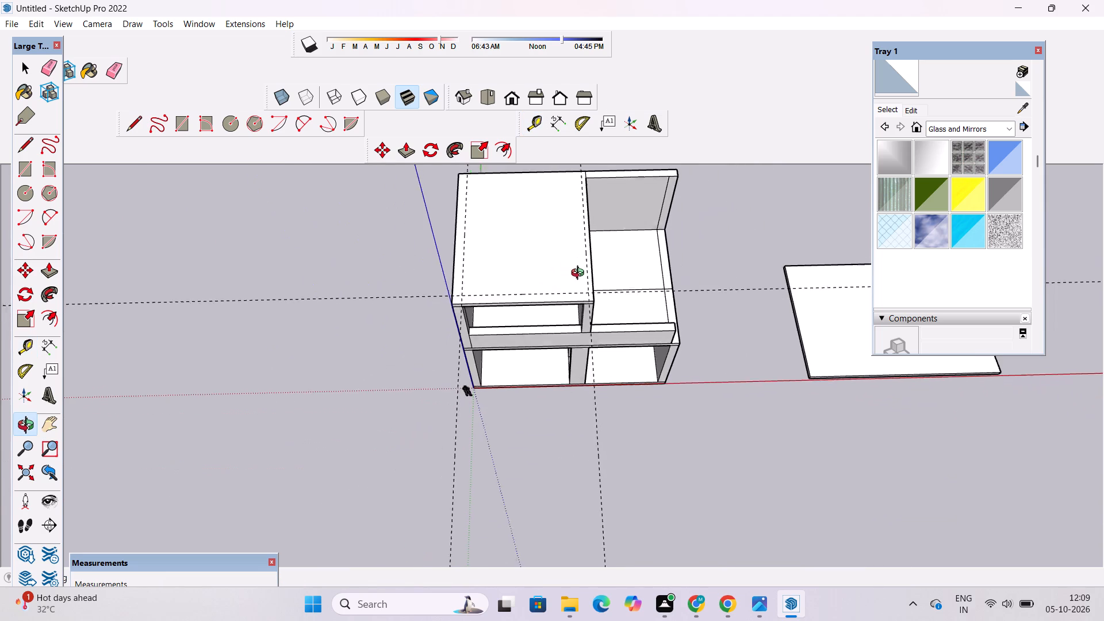
drag(580, 274, 580, 302)
scroll(557, 264, up, 4)
shift+drag(573, 240, 555, 338)
scroll(555, 315, down, 4)
shift+drag(572, 254, 577, 286)
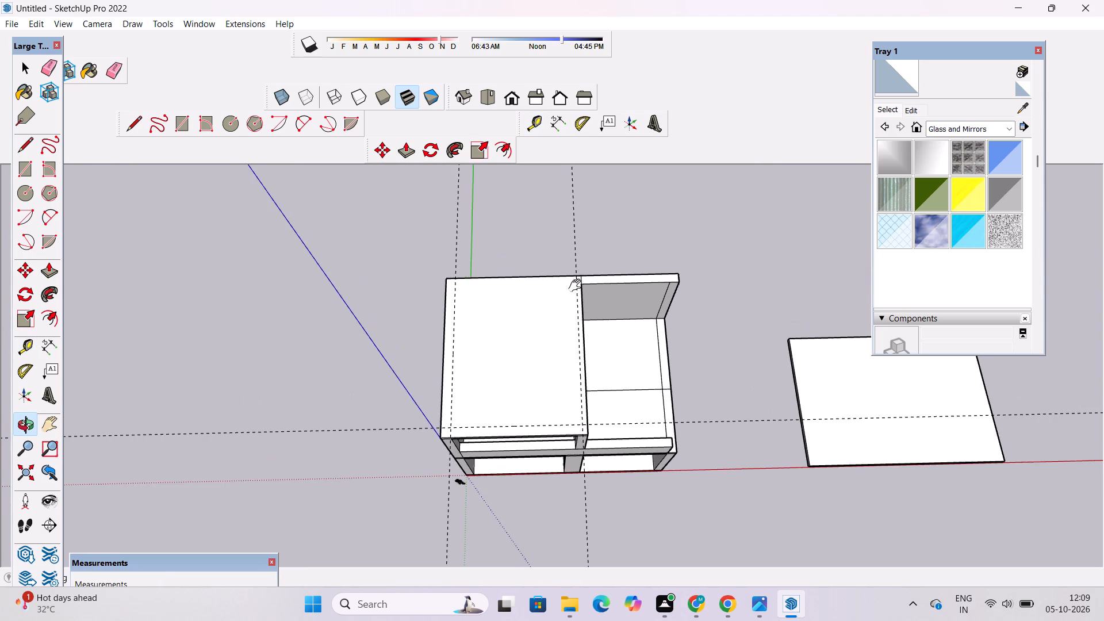
drag(565, 312, 559, 341)
scroll(556, 333, up, 3)
shift+click(555, 333)
scroll(555, 339, up, 7)
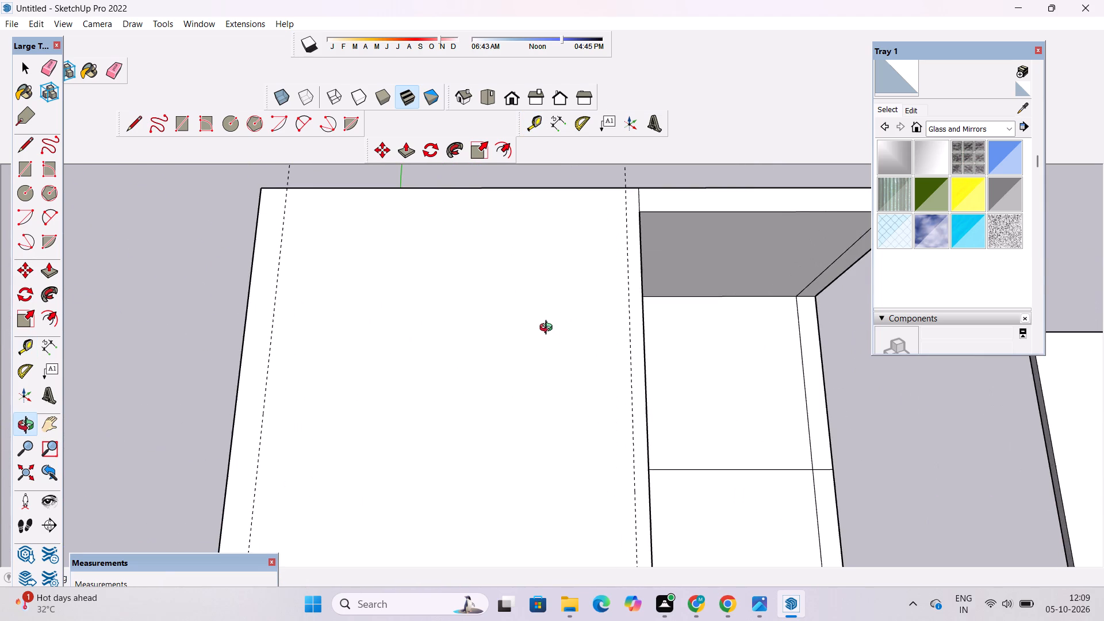
shift+drag(547, 328, 553, 327)
key(t)
scroll(531, 282, down, 3)
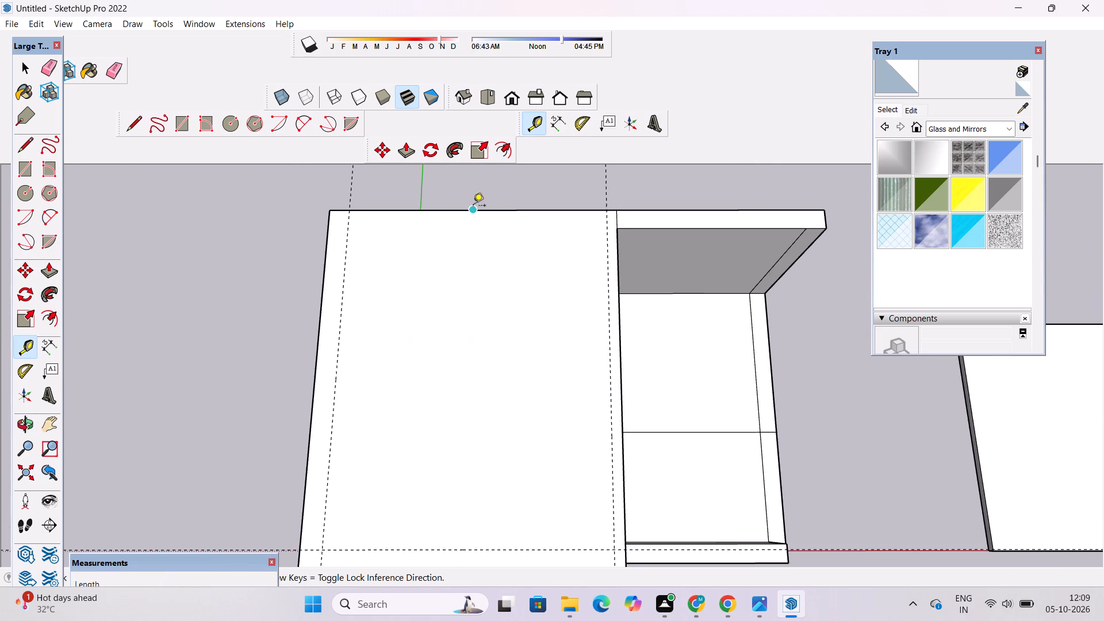
click(472, 209)
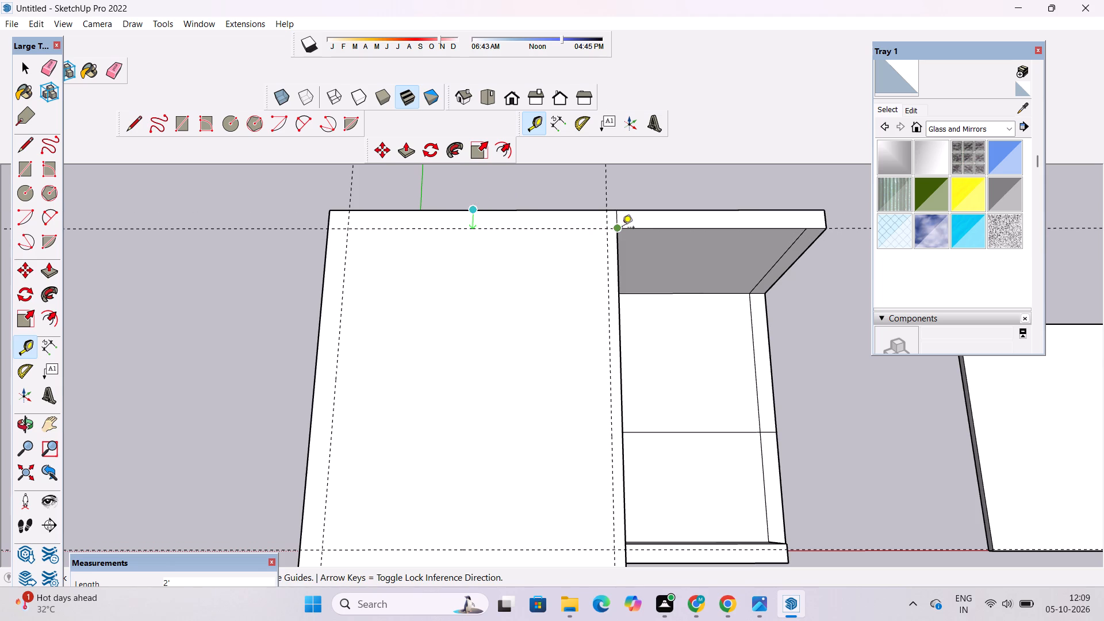
click(622, 228)
key(space)
Draw a 31' by 26' rectangle on the roof between opposite intersections of the four guides.
scroll(536, 214, down, 8)
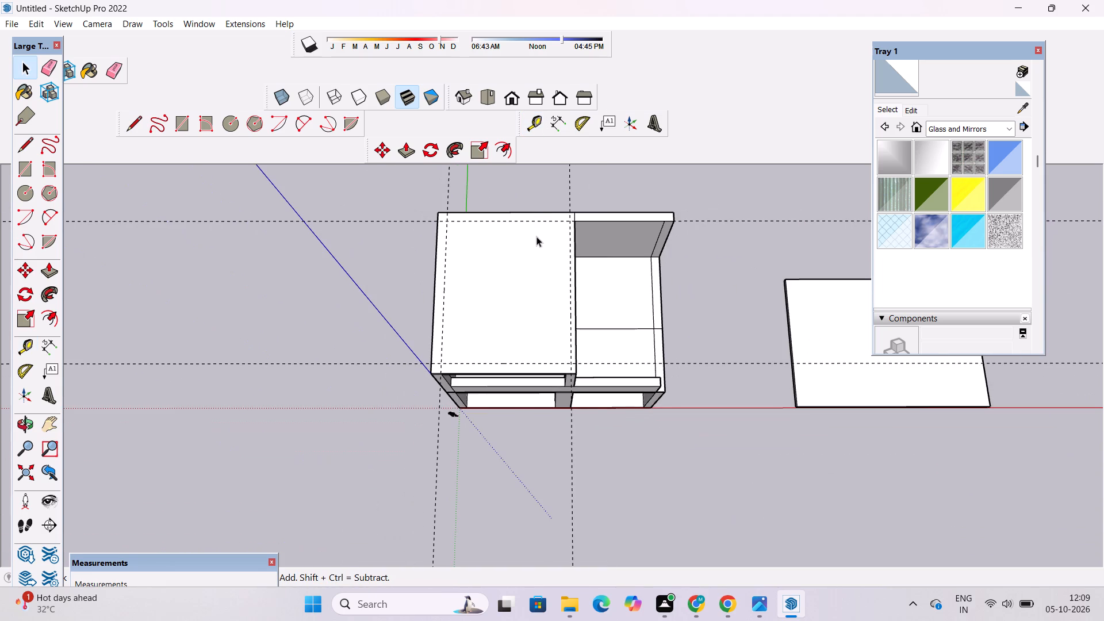
key(r)
scroll(522, 243, down, 4)
scroll(474, 287, up, 9)
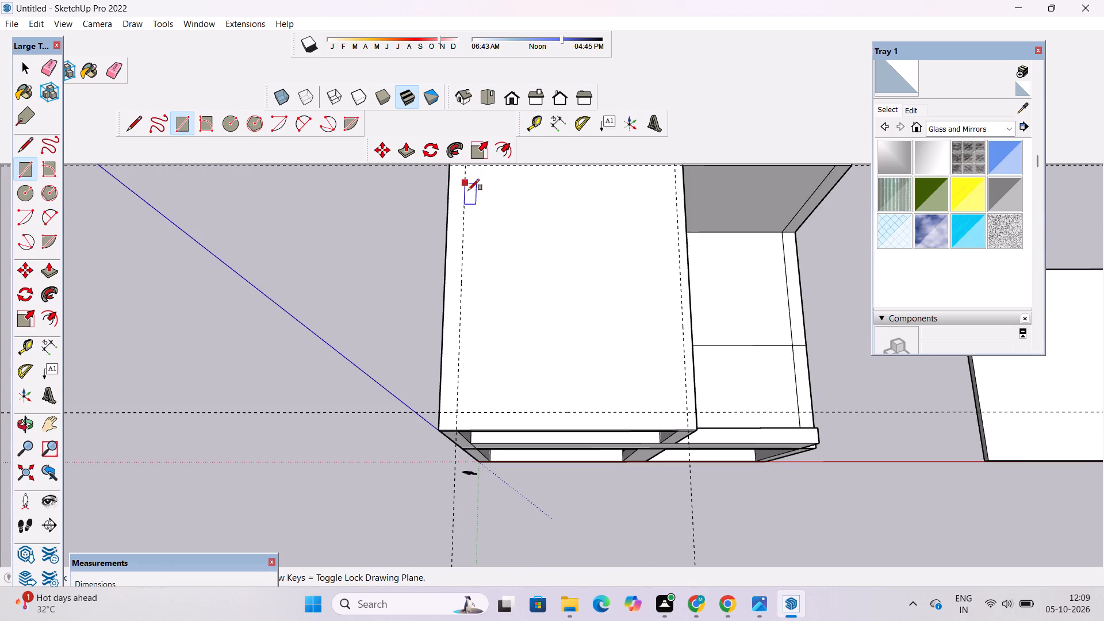
scroll(463, 241, down, 6)
scroll(461, 211, up, 5)
click(464, 195)
scroll(473, 228, down, 6)
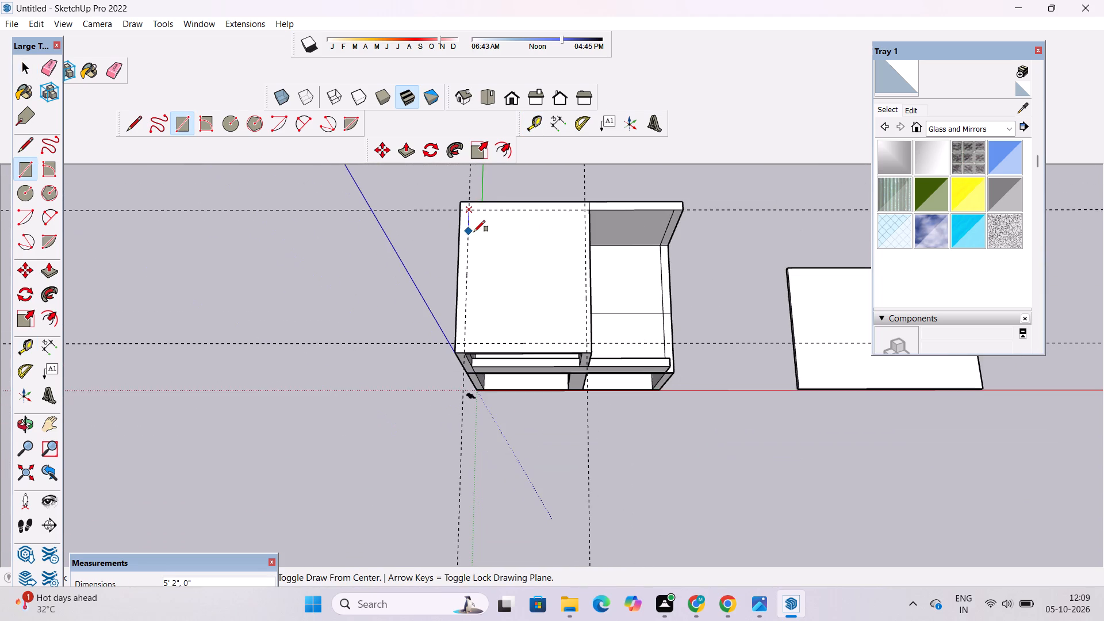
scroll(551, 340, up, 4)
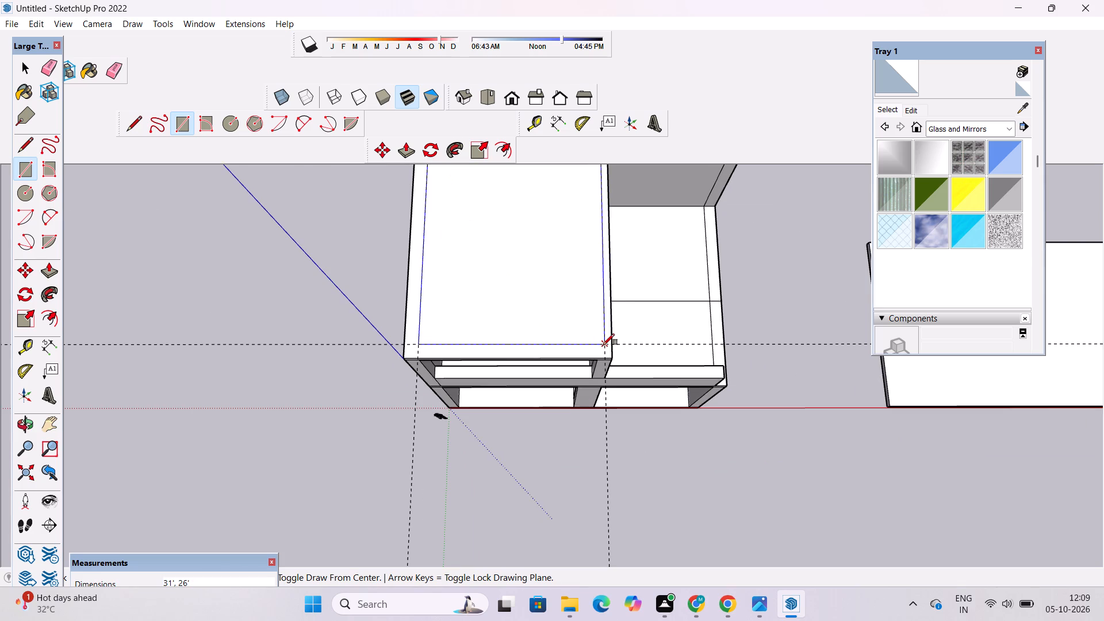
click(603, 345)
key(space)
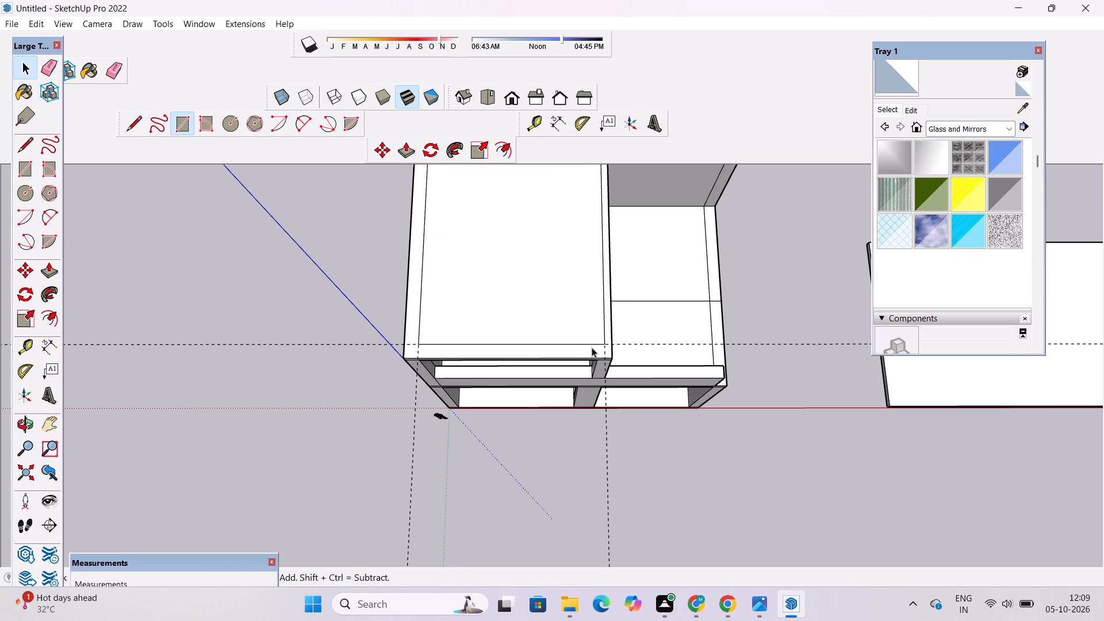
Erase the two guides that run just inside the roof's front and back edges.
scroll(589, 347, up, 1)
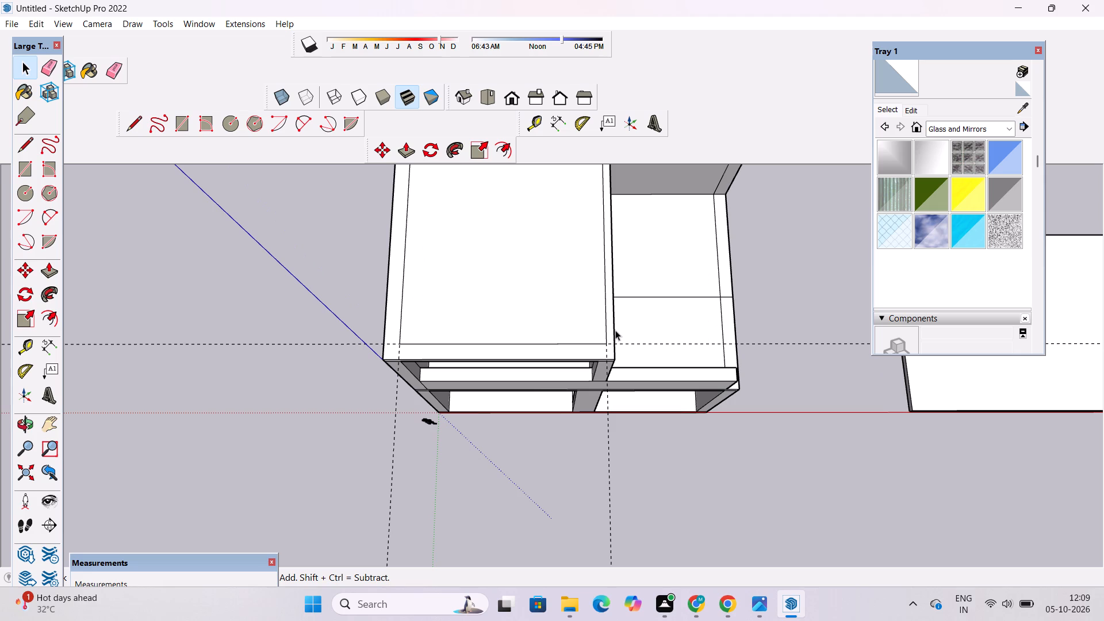
scroll(615, 329, down, 5)
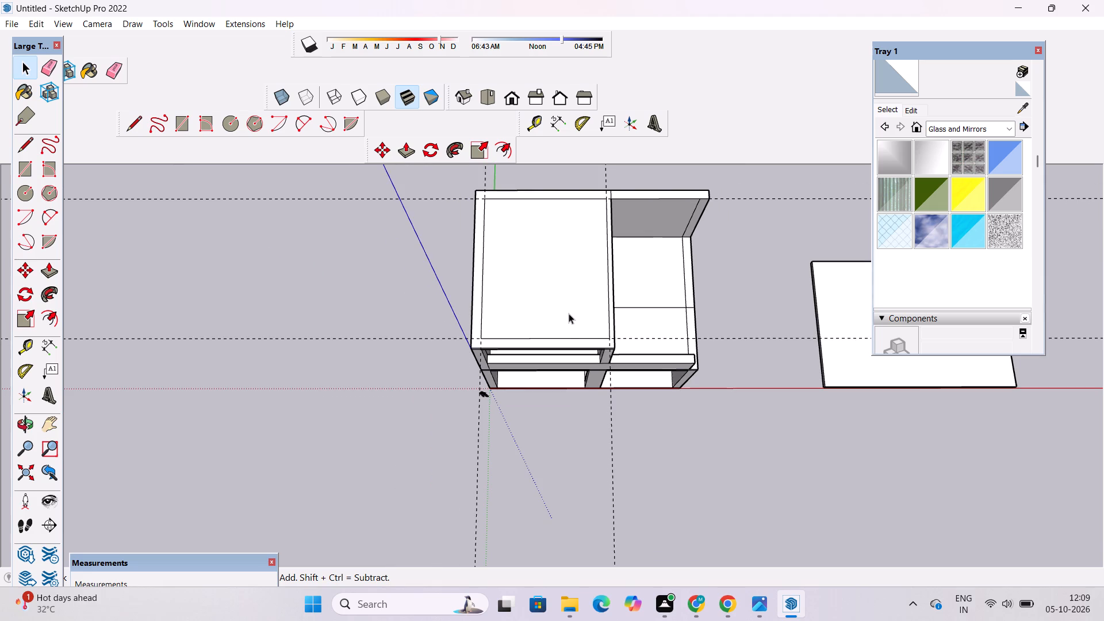
key(o)
scroll(599, 344, up, 3)
drag(631, 349, 659, 211)
scroll(665, 224, down, 5)
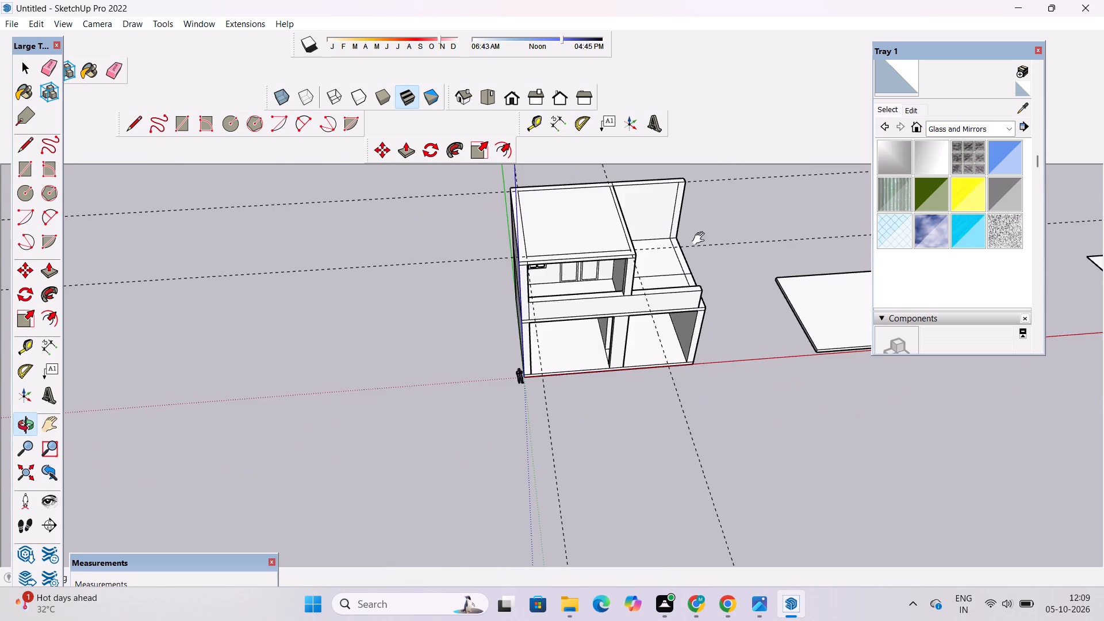
shift+drag(715, 239, 588, 277)
drag(589, 287, 577, 415)
scroll(553, 298, up, 4)
shift+drag(550, 304, 661, 308)
scroll(636, 302, down, 5)
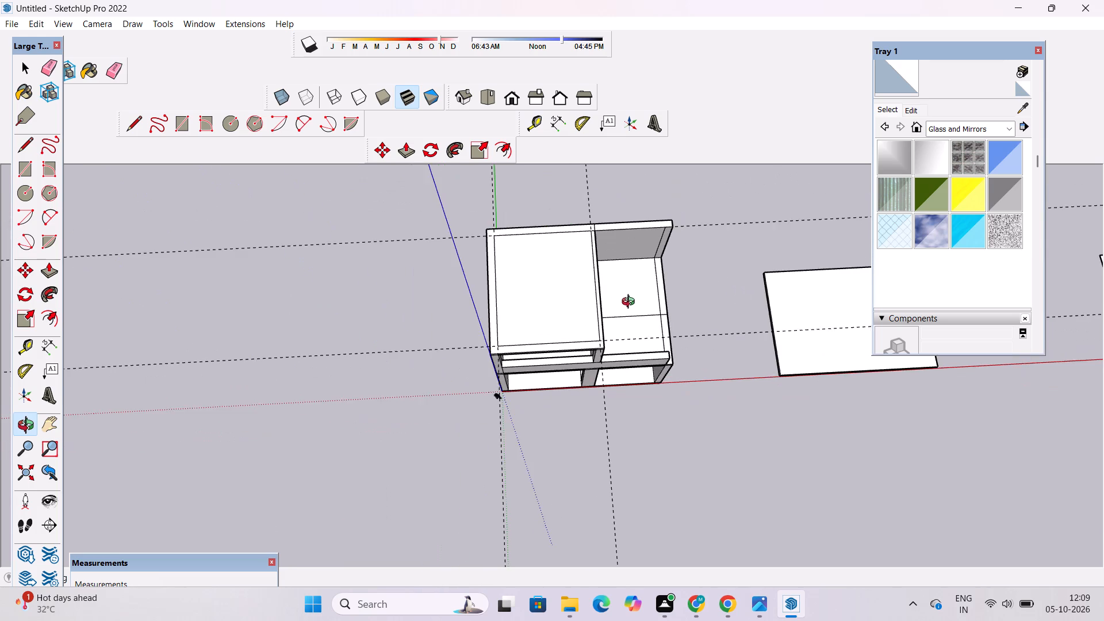
key(e)
drag(717, 224, 719, 249)
drag(726, 221, 730, 236)
drag(730, 229, 730, 230)
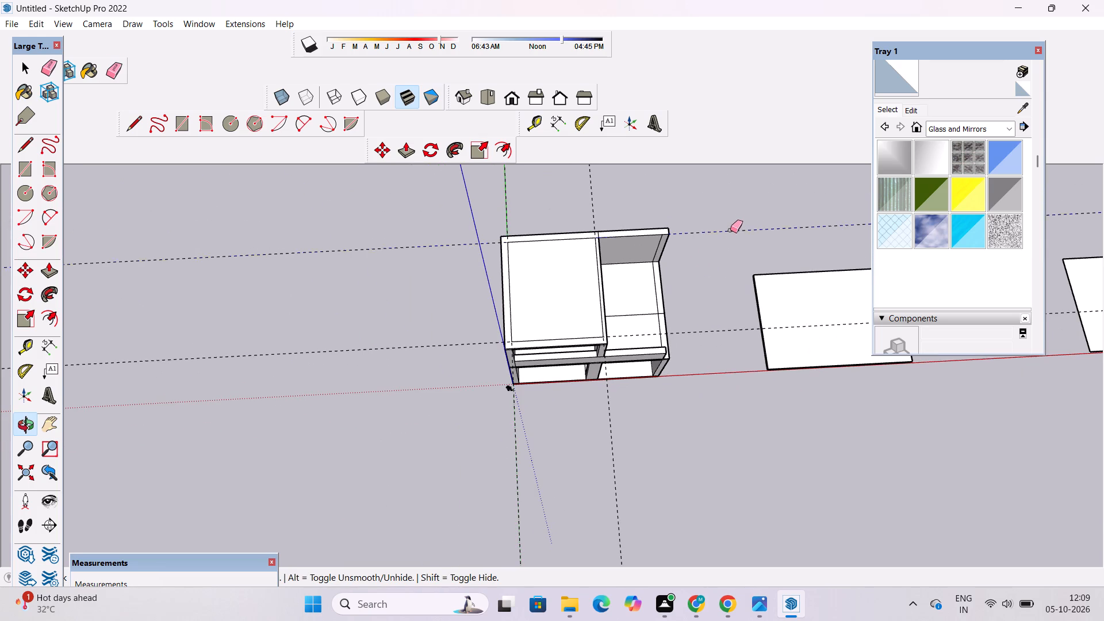
drag(730, 230, 731, 237)
scroll(731, 236, up, 4)
drag(720, 268, 707, 391)
scroll(701, 349, down, 4)
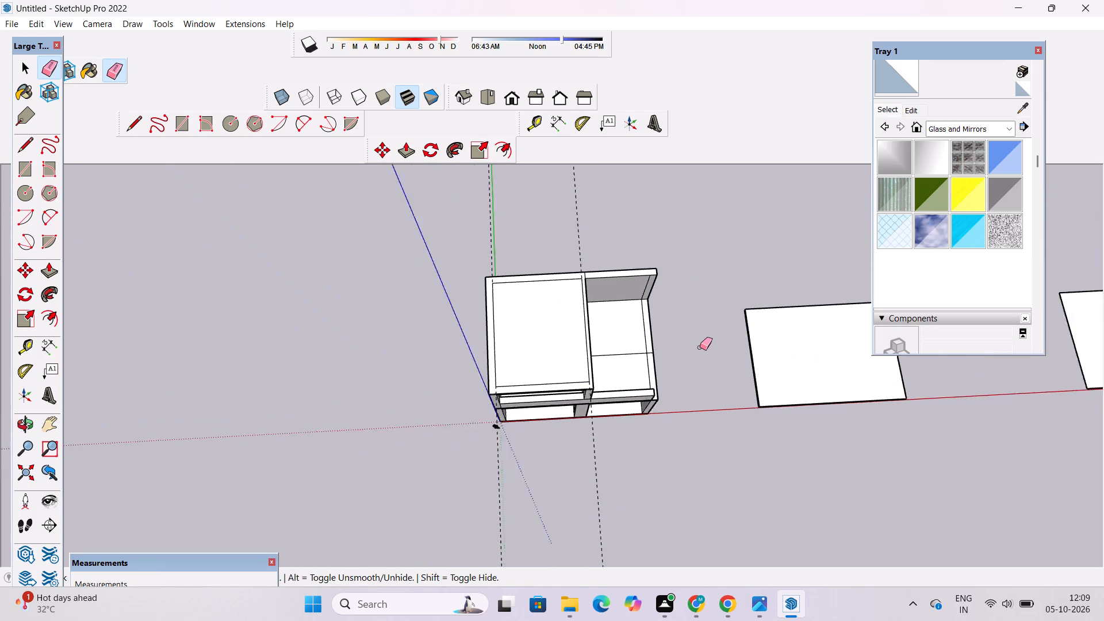
Erase the two guides that run just inside the roof's terrace-side and opposite outer side edges.
scroll(700, 347, up, 3)
scroll(699, 343, down, 3)
scroll(699, 343, up, 2)
scroll(699, 343, down, 2)
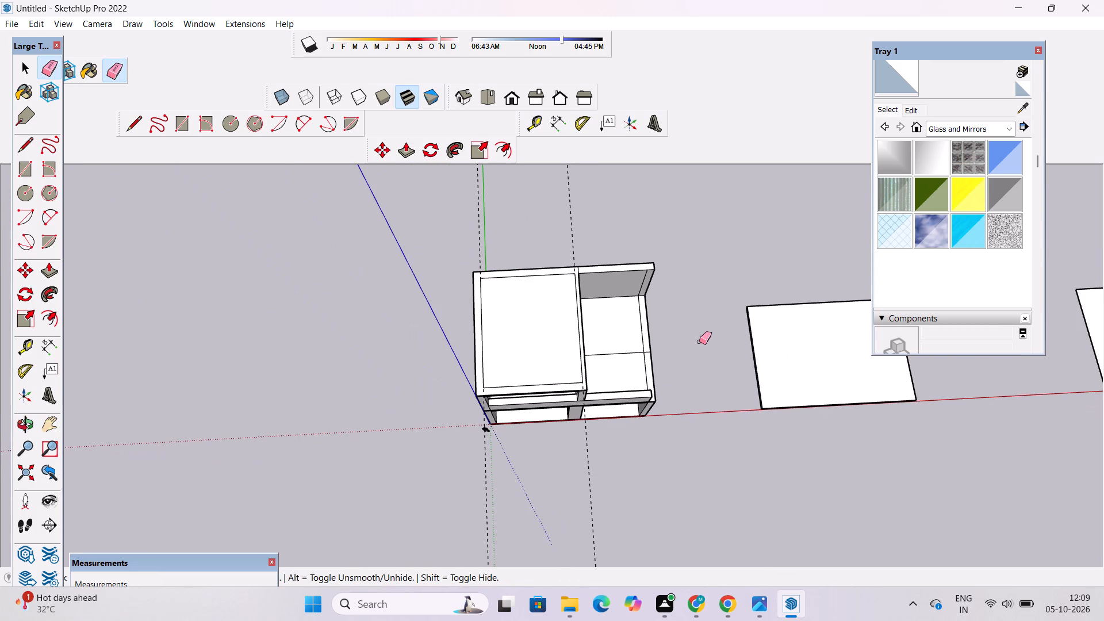
scroll(714, 313, down, 5)
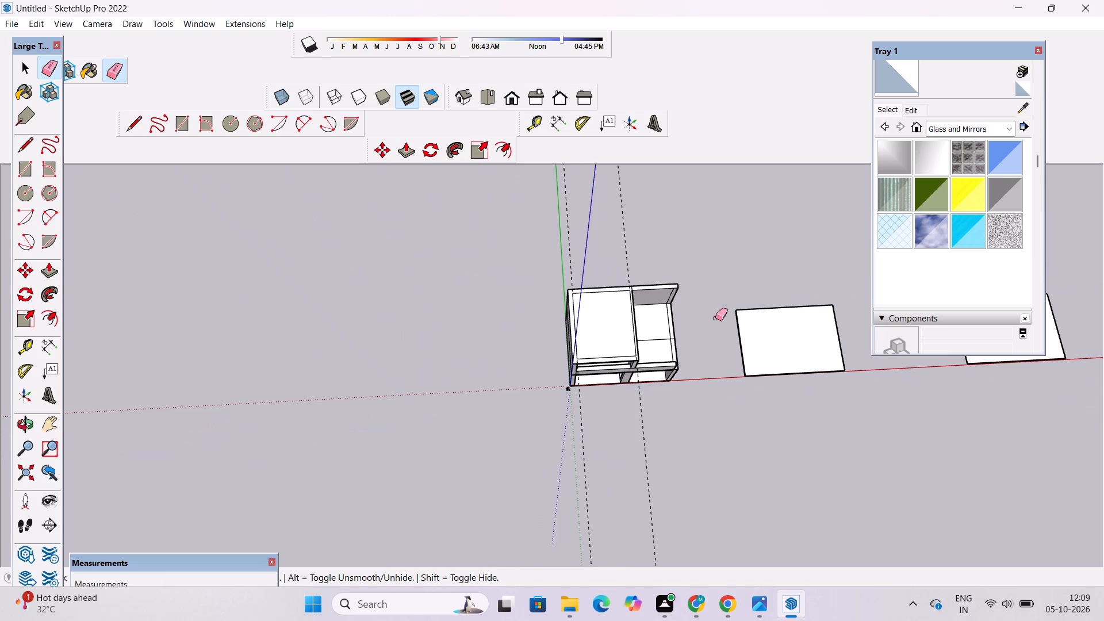
scroll(664, 308, up, 4)
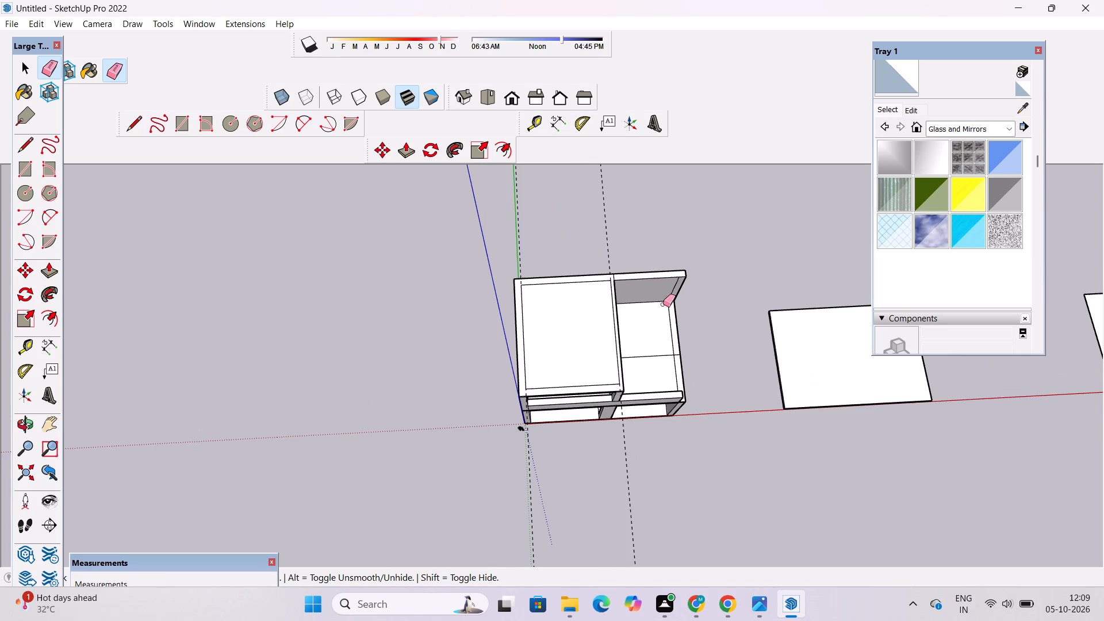
drag(633, 217, 602, 251)
drag(570, 221, 537, 250)
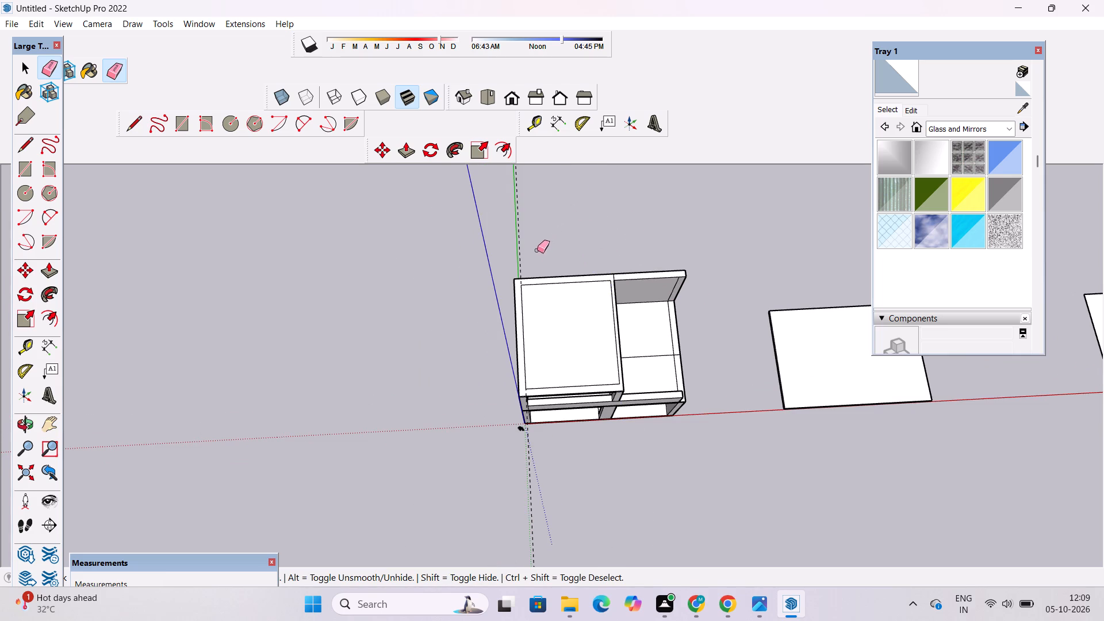
drag(537, 250, 550, 256)
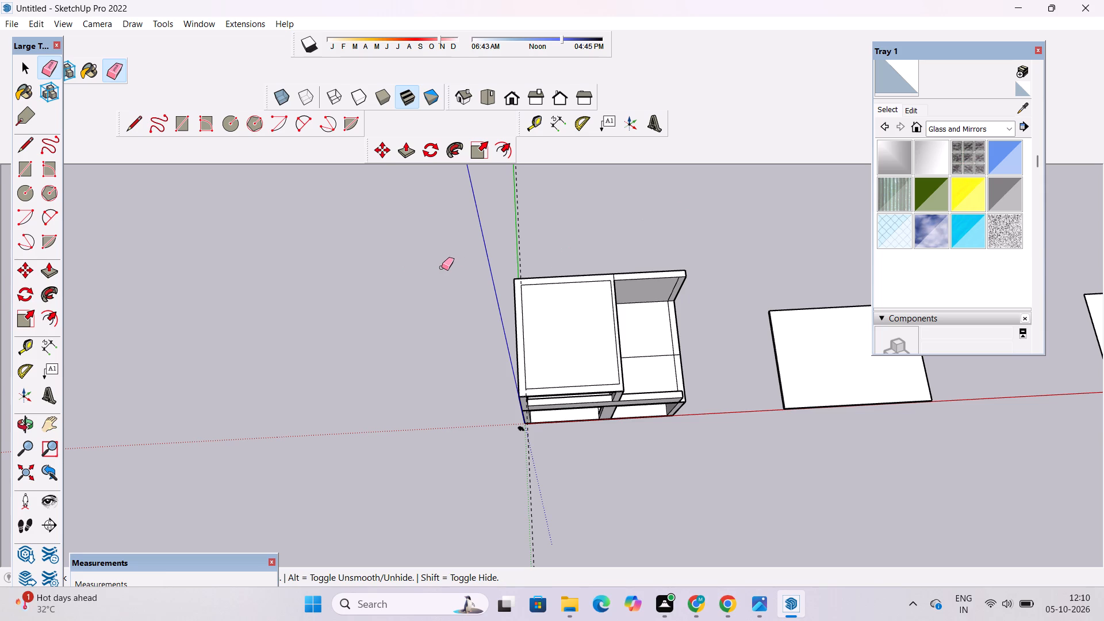
scroll(438, 271, down, 2)
scroll(494, 258, up, 4)
drag(519, 224, 501, 248)
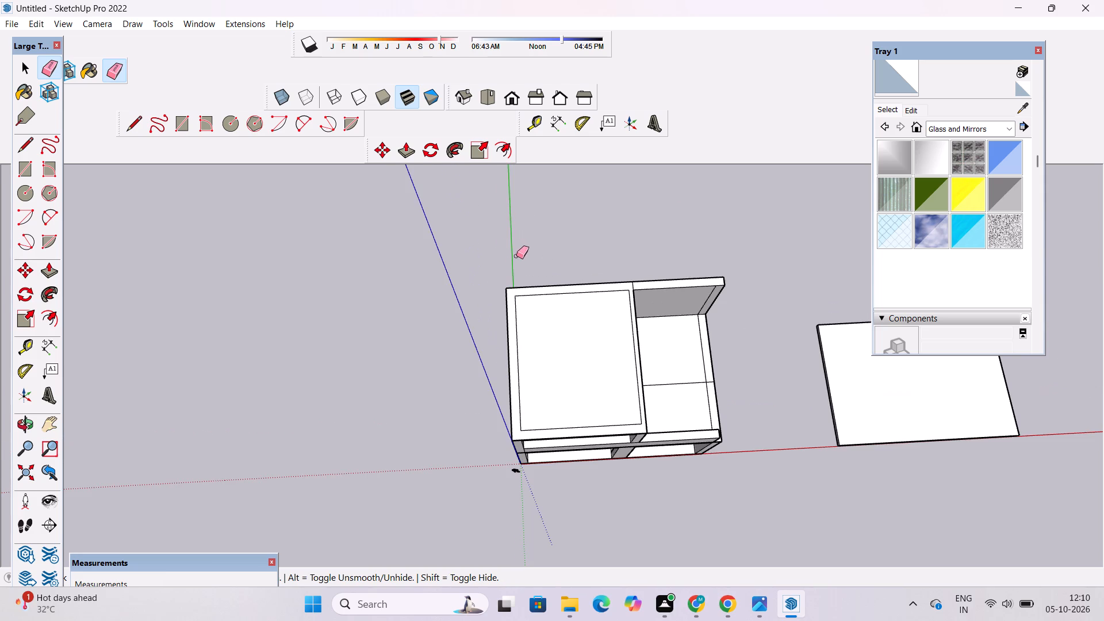
Examine the outlined roof border and both storeys from above and from the front.
scroll(422, 251, down, 7)
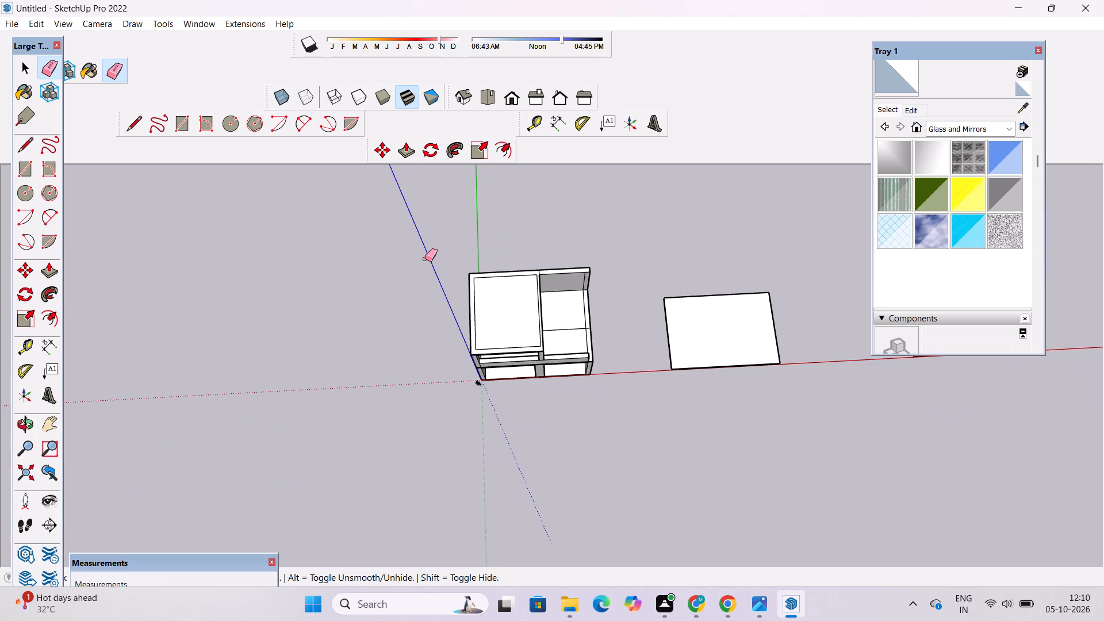
scroll(425, 259, up, 1)
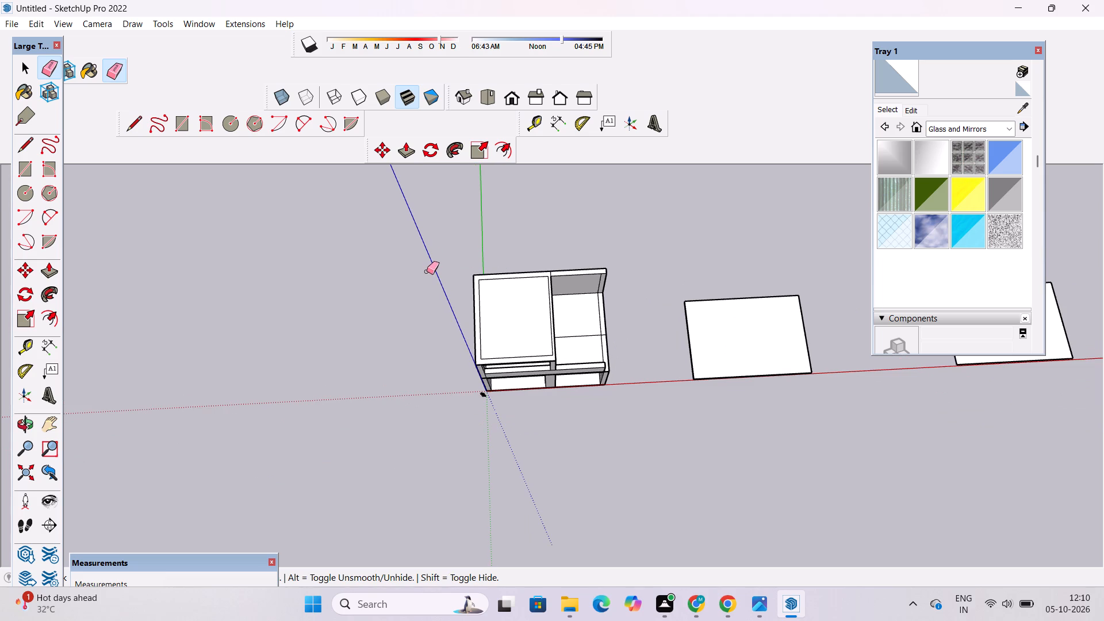
scroll(420, 307, down, 4)
scroll(450, 321, up, 6)
key(o)
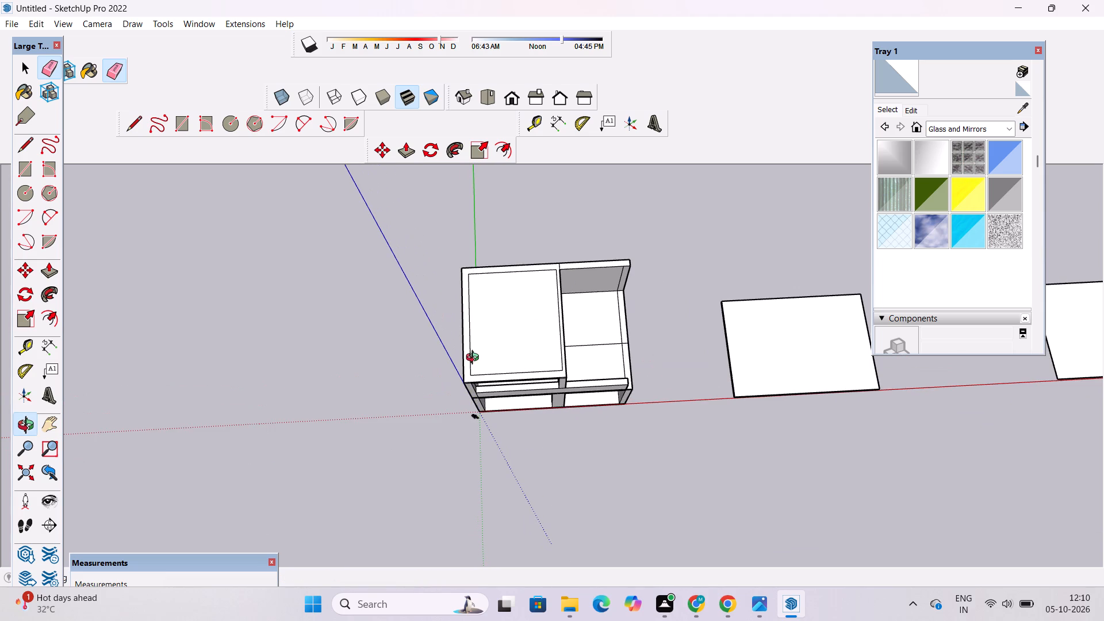
drag(448, 389, 516, 338)
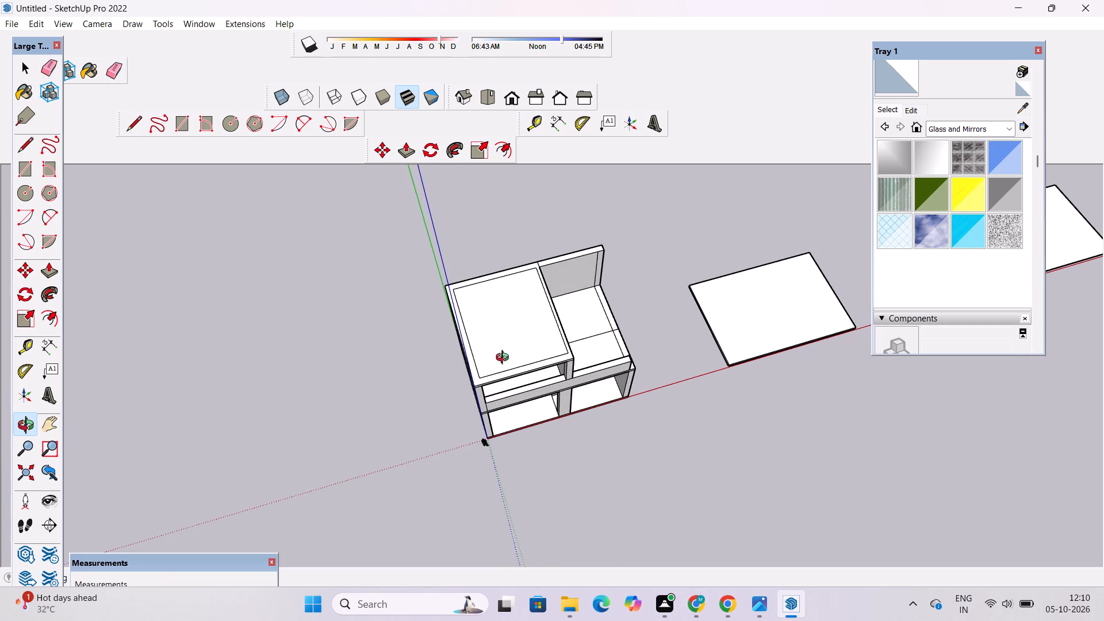
drag(504, 358, 463, 346)
scroll(457, 349, down, 3)
shift+drag(464, 367, 453, 362)
scroll(460, 380, up, 8)
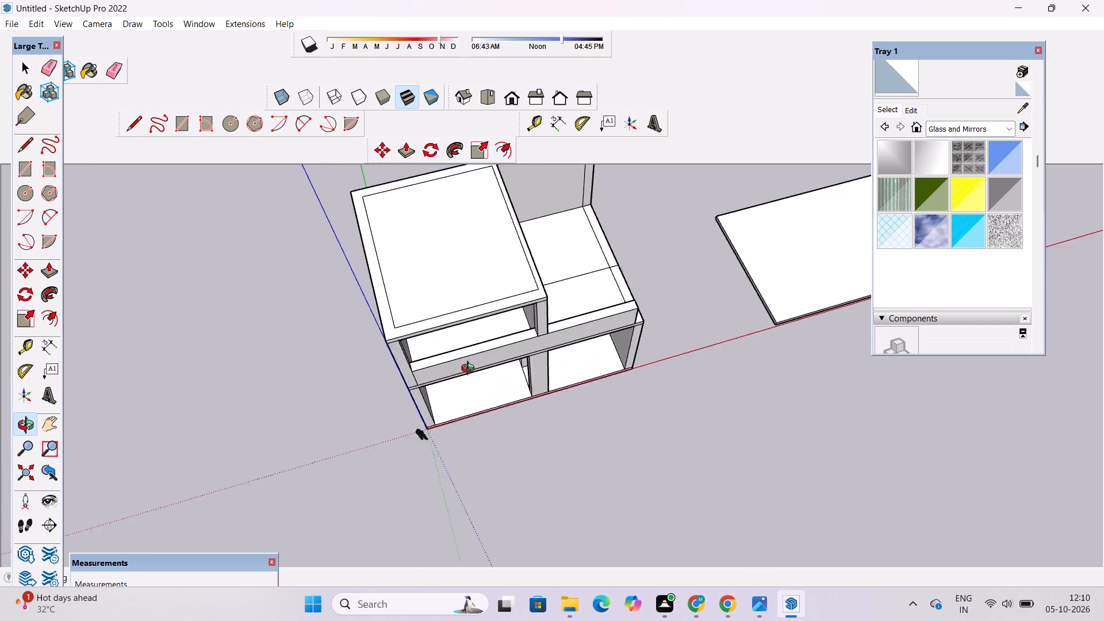
scroll(470, 370, up, 2)
drag(502, 416, 408, 205)
scroll(397, 214, down, 5)
shift+drag(557, 237, 446, 456)
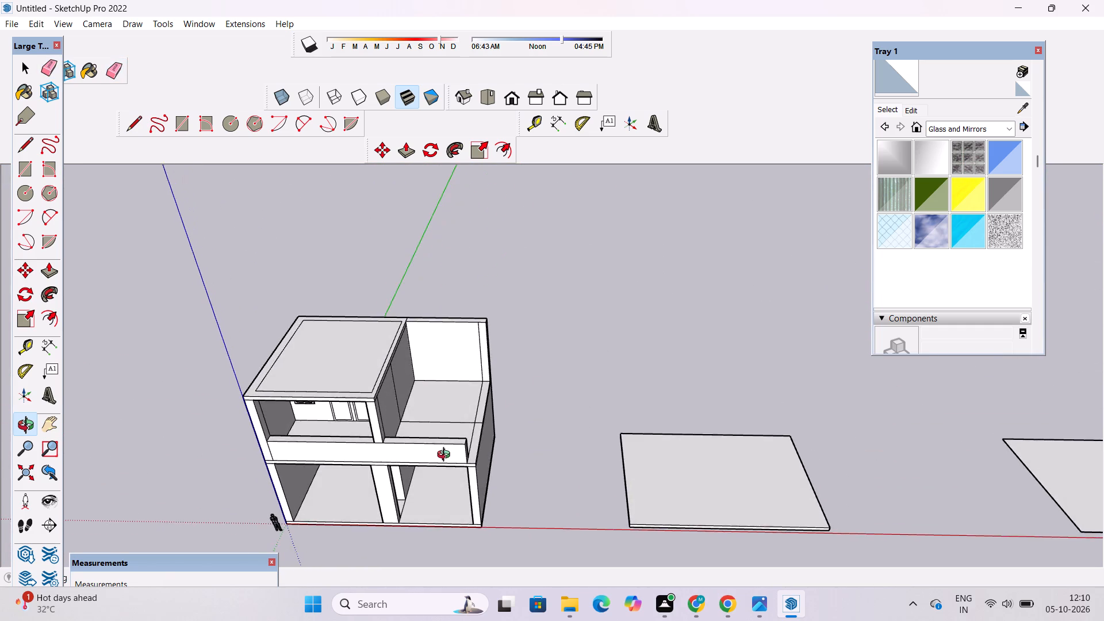
shift+drag(446, 456, 457, 461)
shift+drag(413, 388, 478, 370)
drag(479, 370, 504, 458)
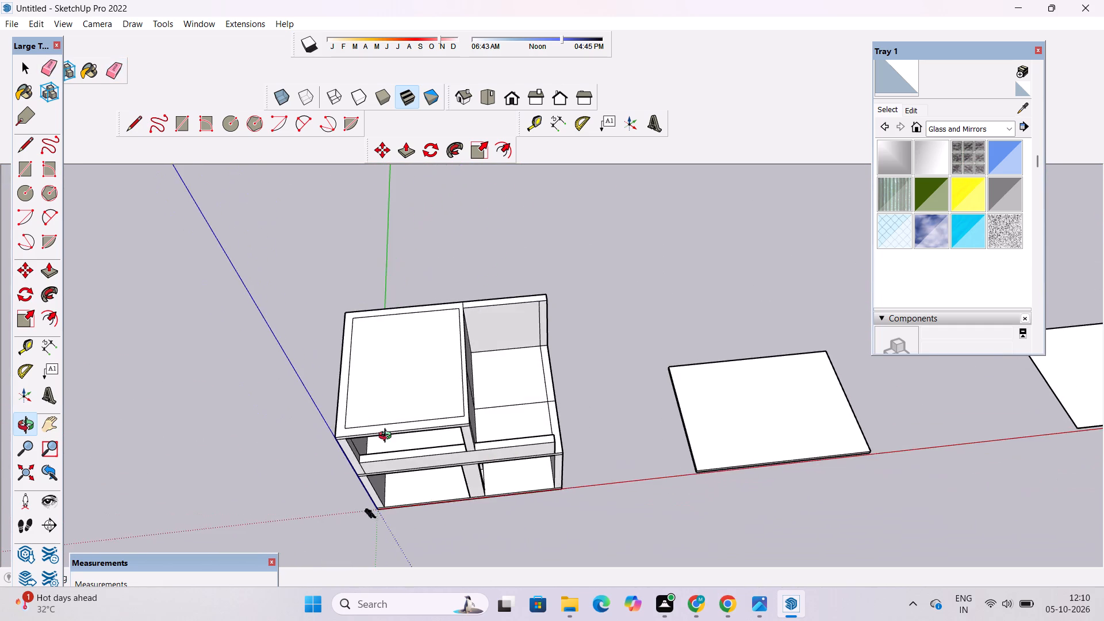
scroll(388, 437, up, 4)
shift+drag(388, 437, 434, 427)
drag(435, 431, 409, 401)
scroll(409, 391, down, 2)
shift+drag(411, 390, 432, 403)
drag(437, 417, 439, 467)
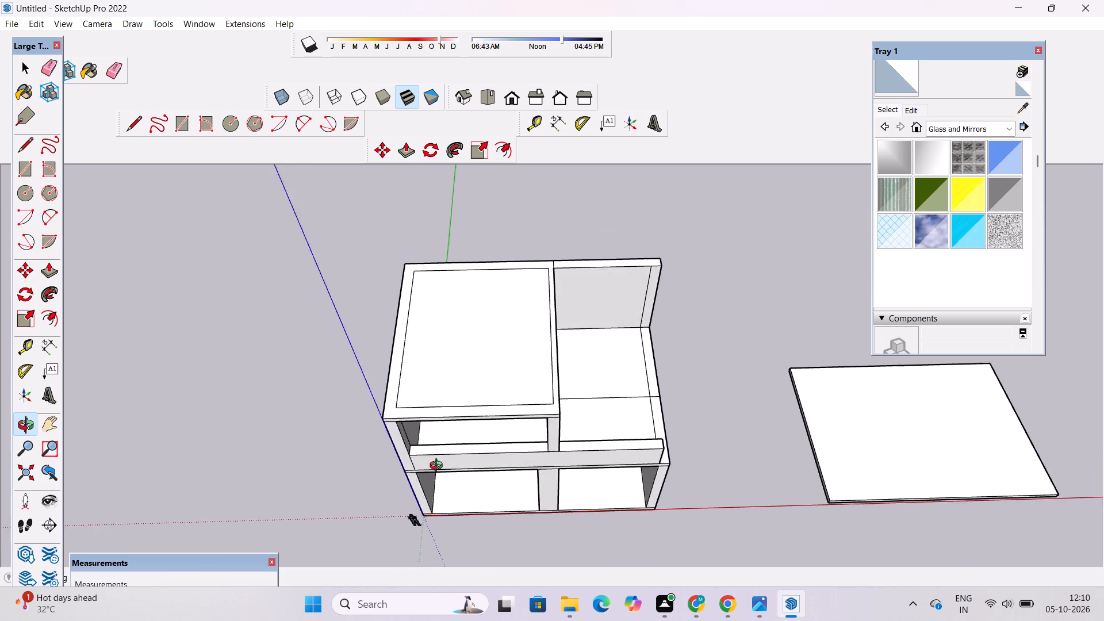
drag(439, 467, 439, 474)
Draw a 2' line from the inner roof rectangle's front terrace-side corner straight to the roof's front edge.
scroll(512, 454, up, 3)
shift+drag(518, 450, 512, 454)
key(l)
scroll(563, 436, up, 4)
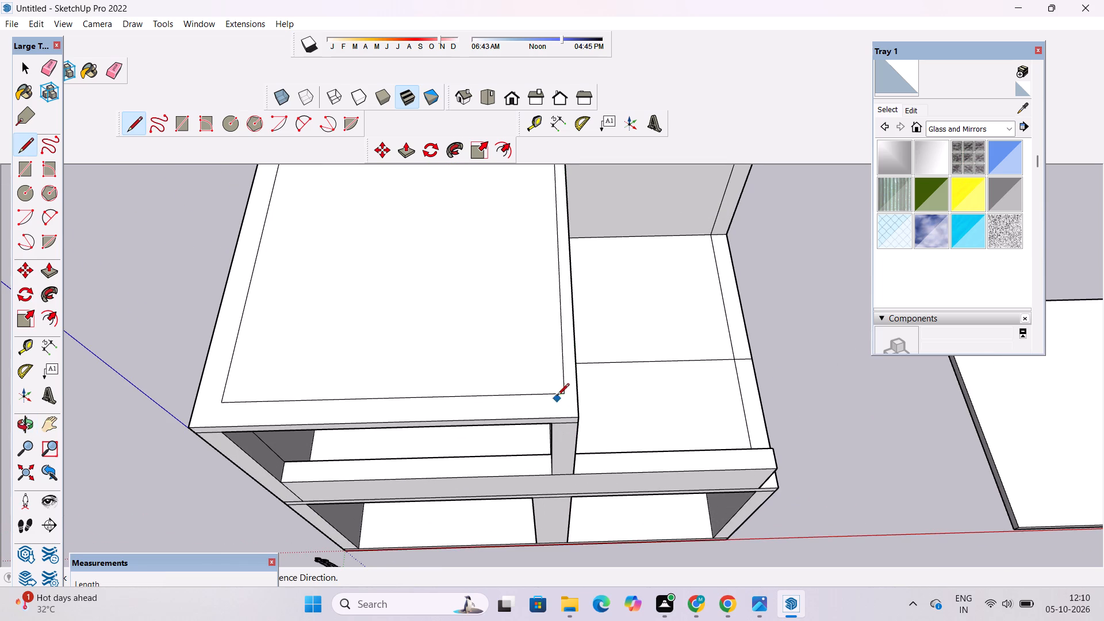
click(564, 394)
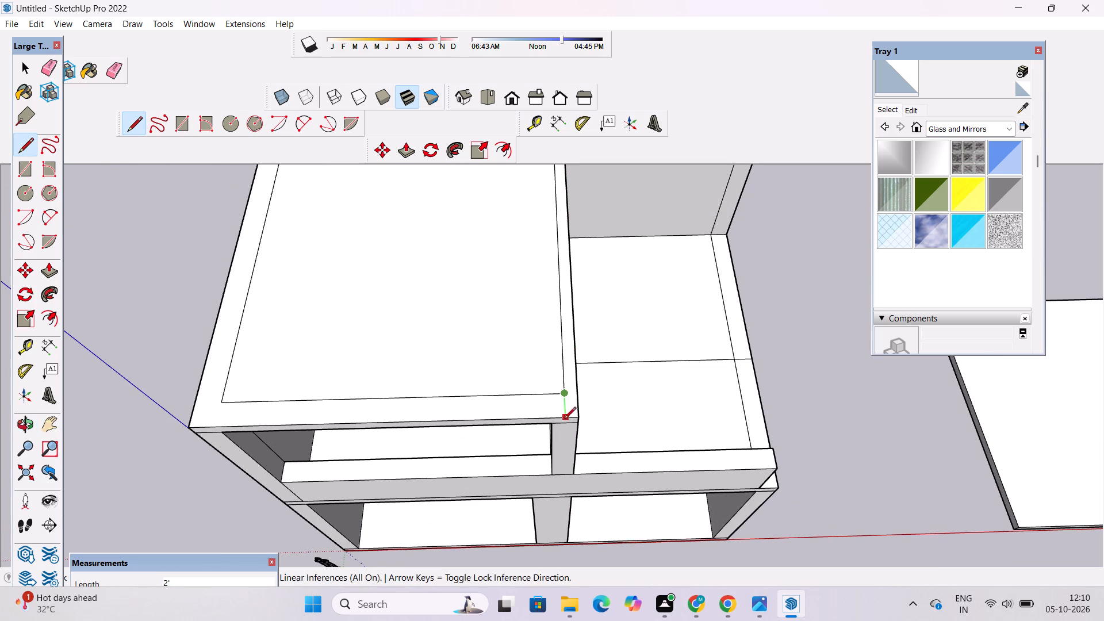
click(564, 421)
scroll(622, 425, down, 4)
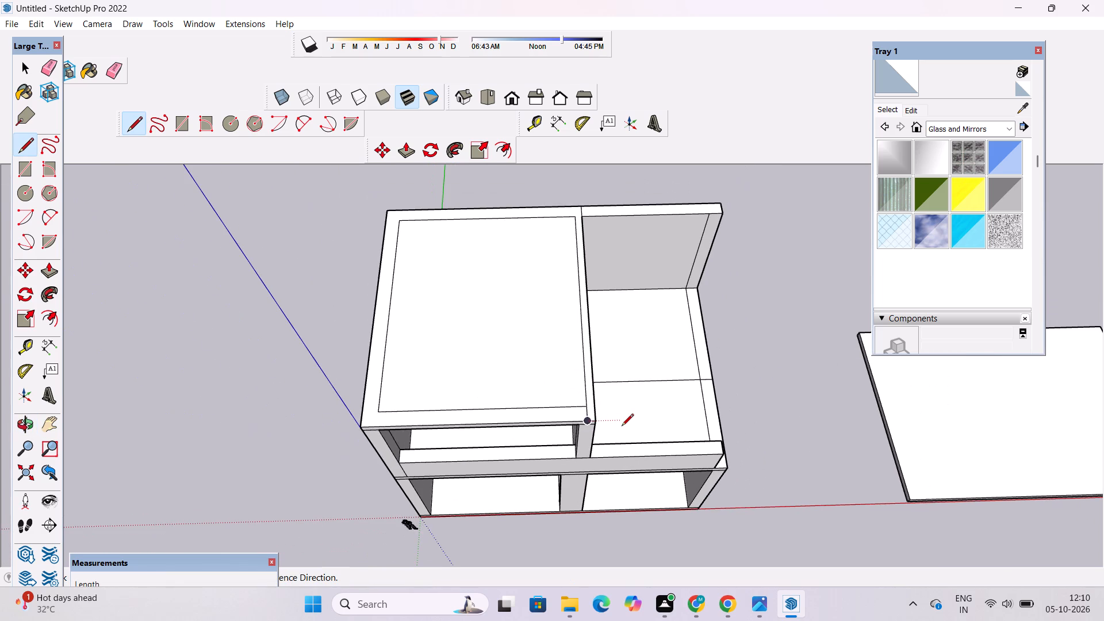
scroll(578, 415, down, 5)
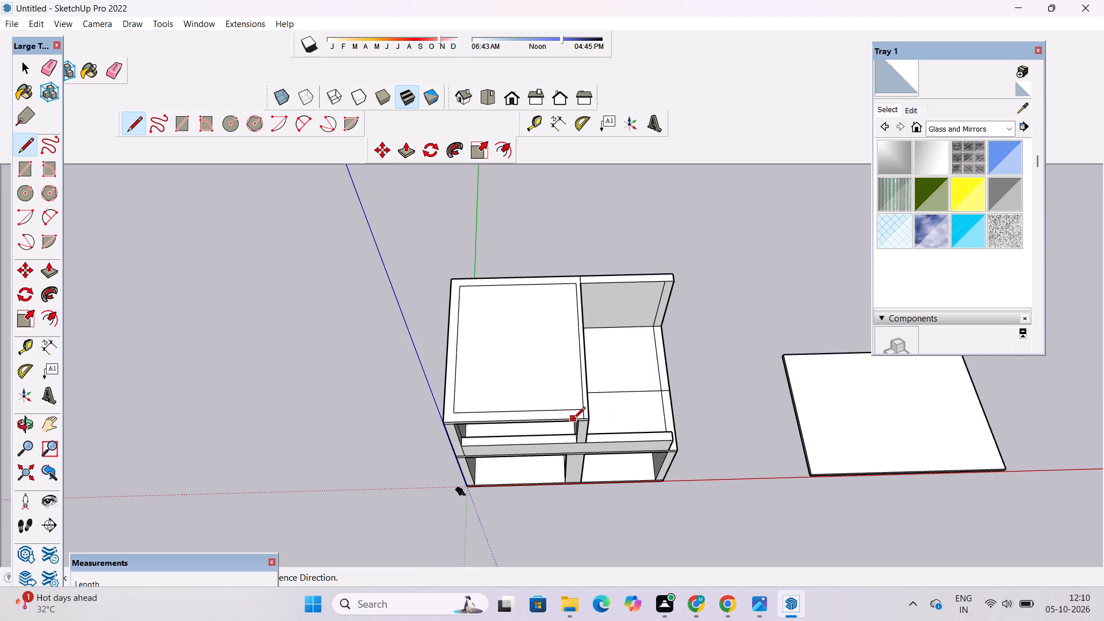
key(space)
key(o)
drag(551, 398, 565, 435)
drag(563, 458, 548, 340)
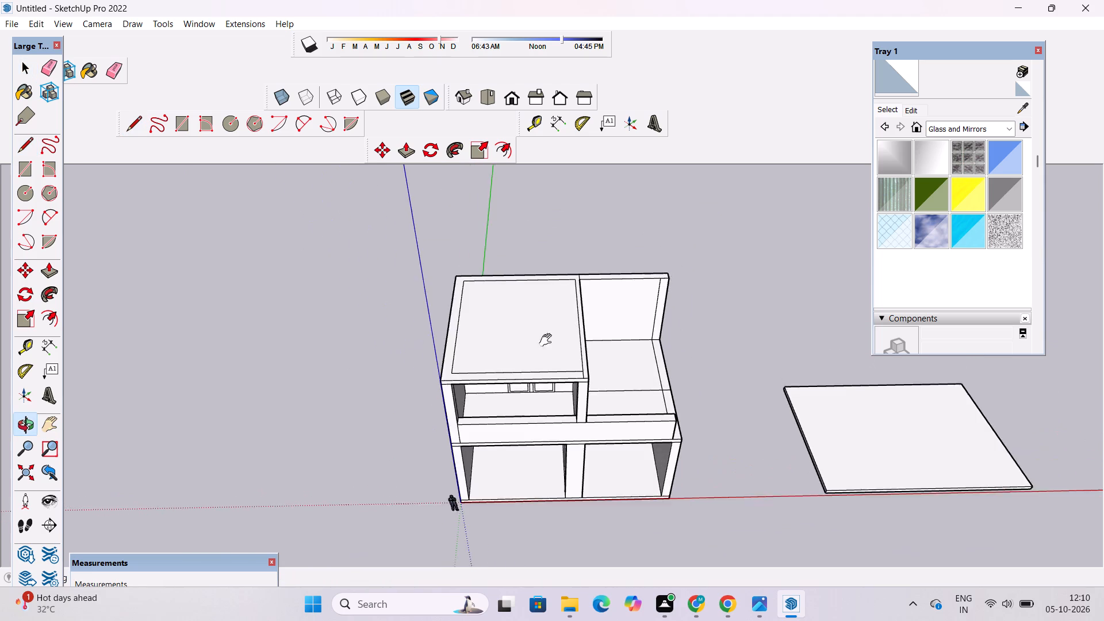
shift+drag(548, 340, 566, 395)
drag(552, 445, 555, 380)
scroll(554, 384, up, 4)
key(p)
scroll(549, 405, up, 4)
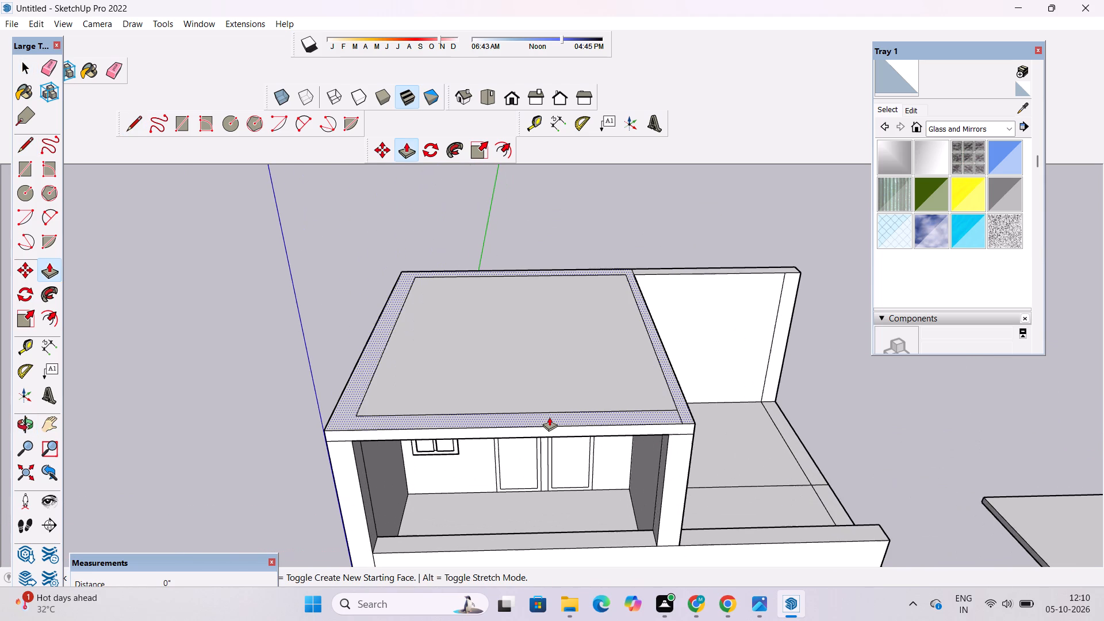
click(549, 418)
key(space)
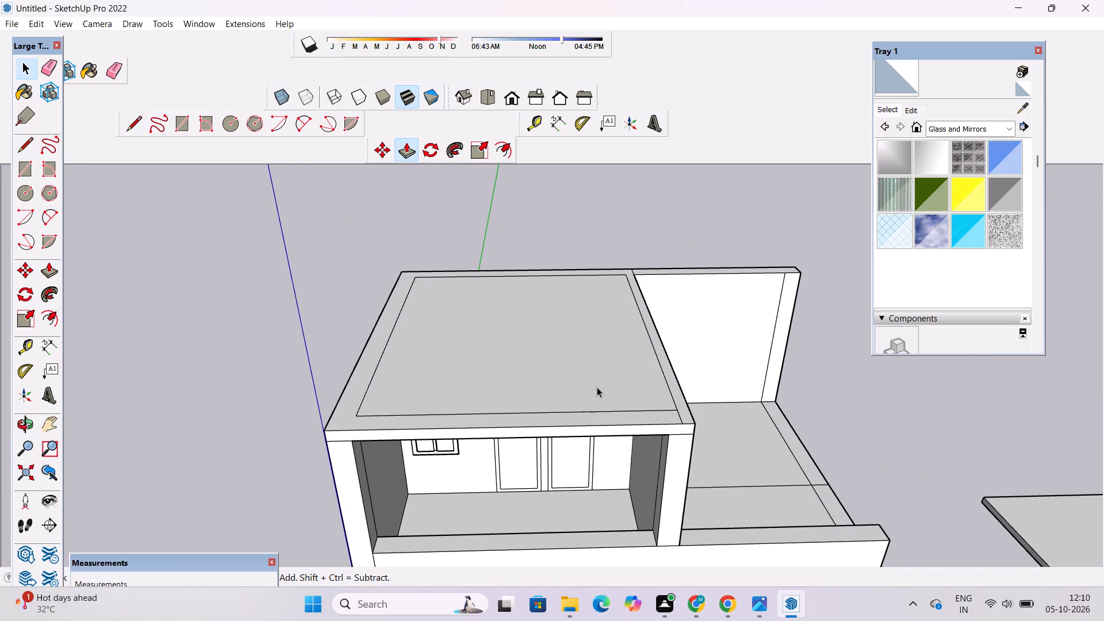
Draw a 1' line from the inner roof rectangle's back terrace-side corner to the roof's terrace-side edge.
key(l)
scroll(615, 269, up, 10)
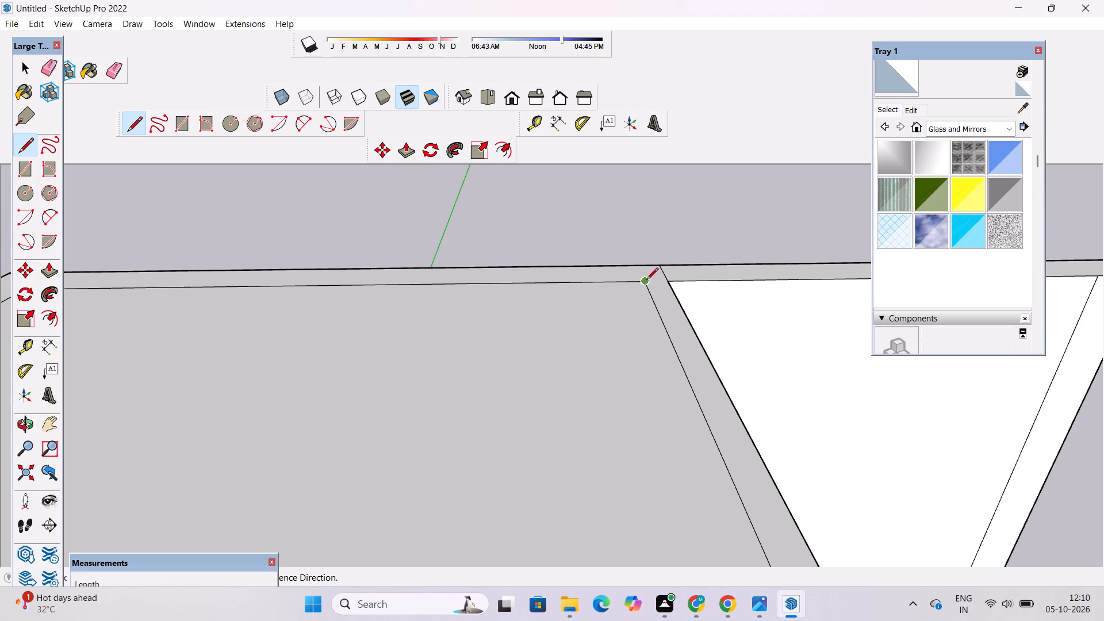
click(645, 284)
click(668, 282)
key(space)
Push/Pull the roof's outlined border along its front, outer side and back up 5' as a parapet.
scroll(526, 281, down, 5)
key(p)
scroll(530, 288, down, 6)
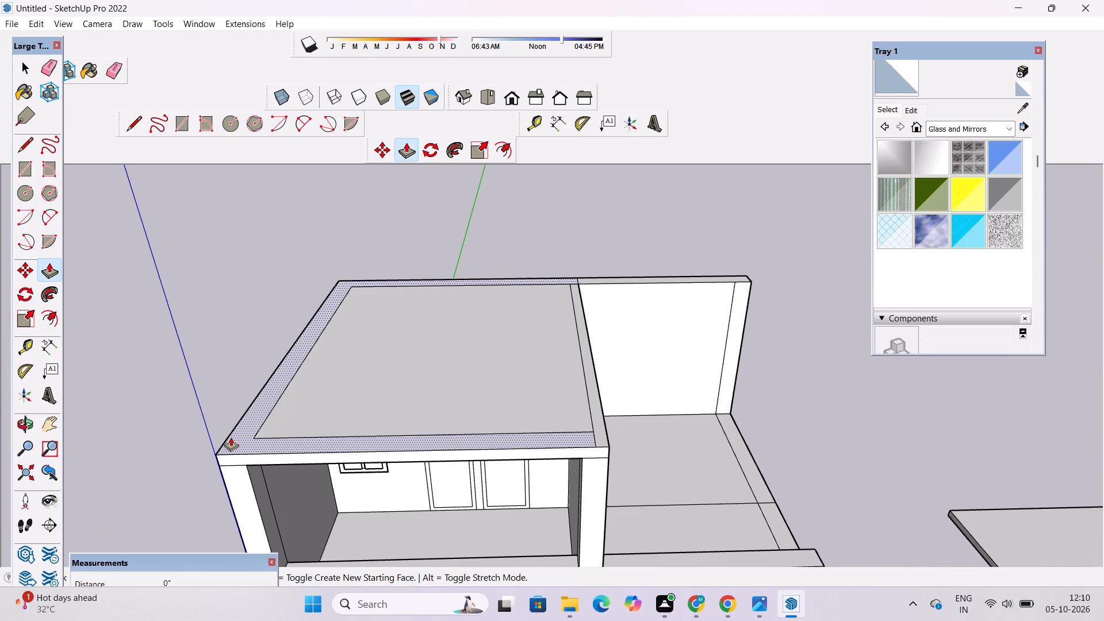
click(231, 439)
scroll(231, 425, down, 4)
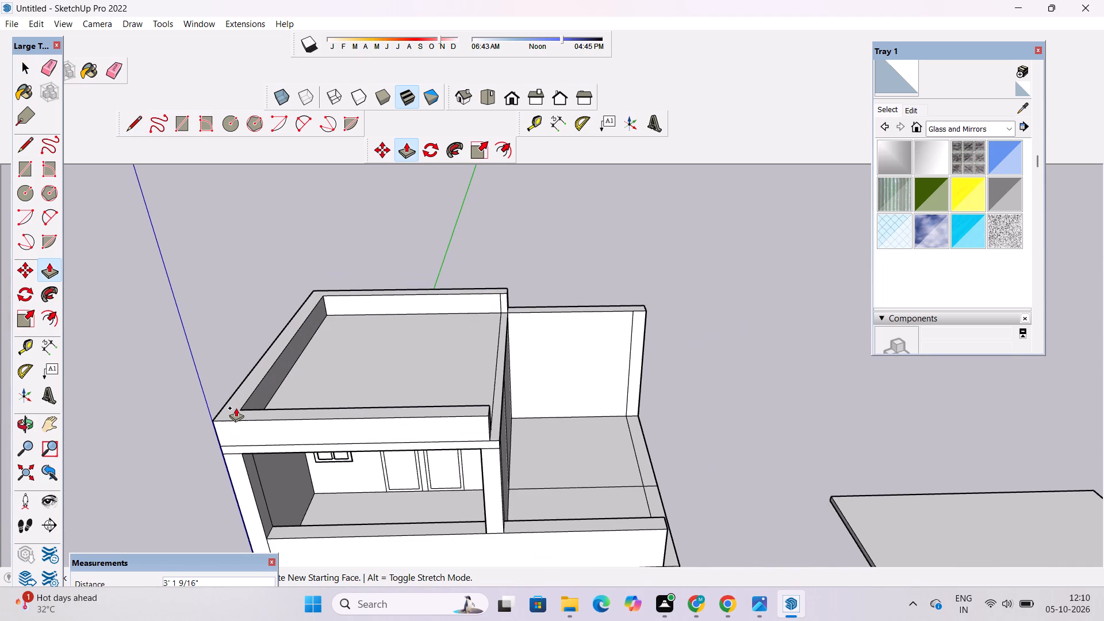
key(o)
drag(300, 451, 301, 364)
scroll(301, 364, down, 3)
shift+drag(297, 373, 404, 331)
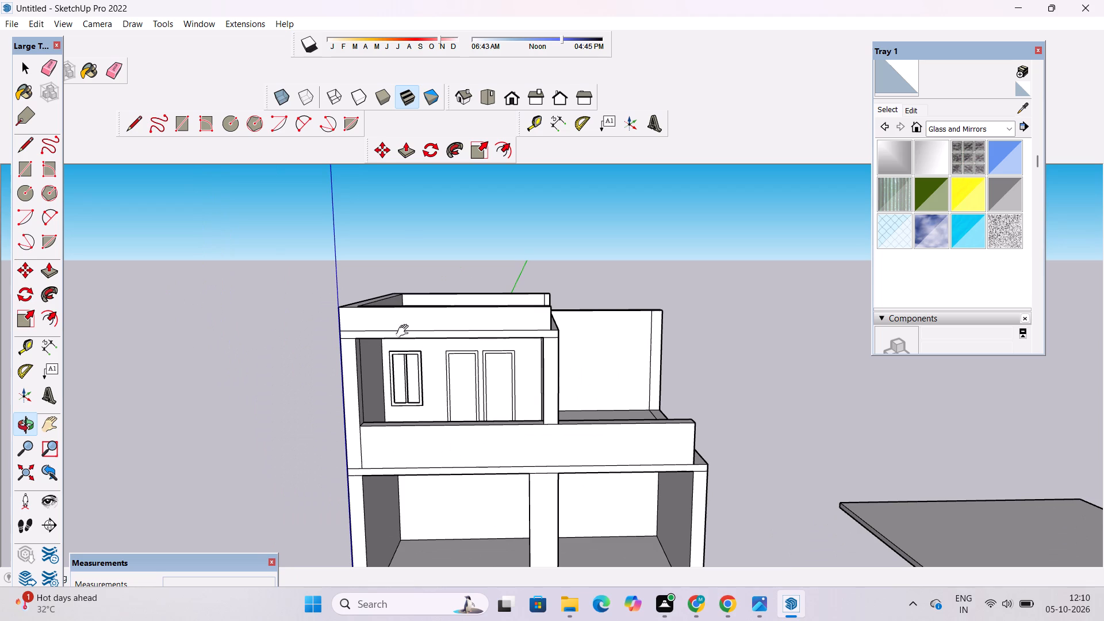
drag(429, 354, 430, 312)
shift+drag(430, 312, 451, 335)
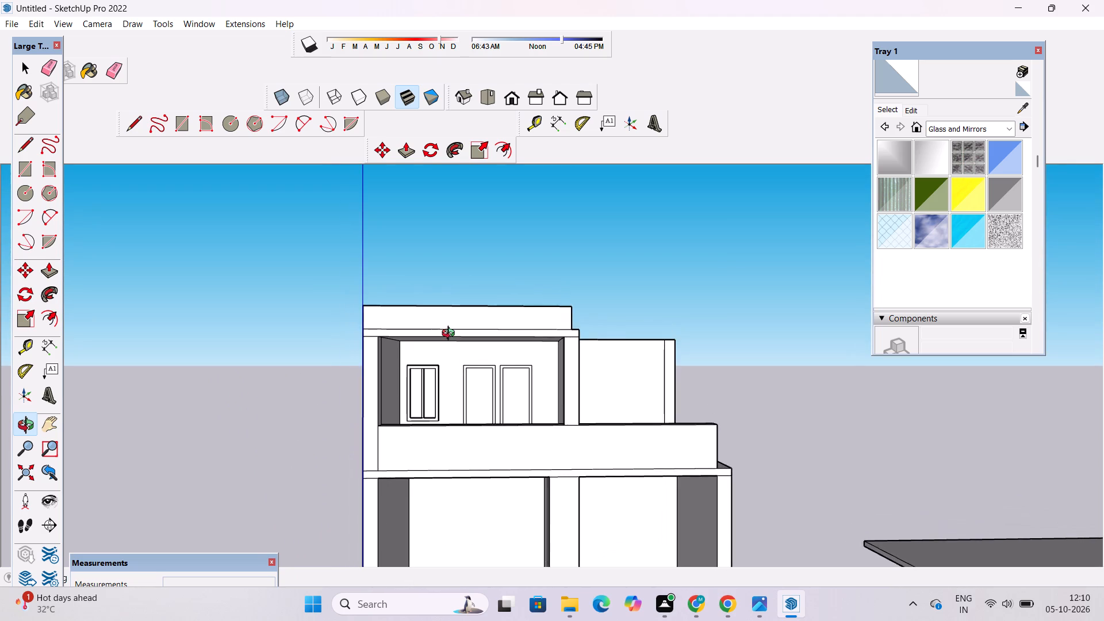
scroll(451, 335, up, 2)
drag(492, 318, 482, 359)
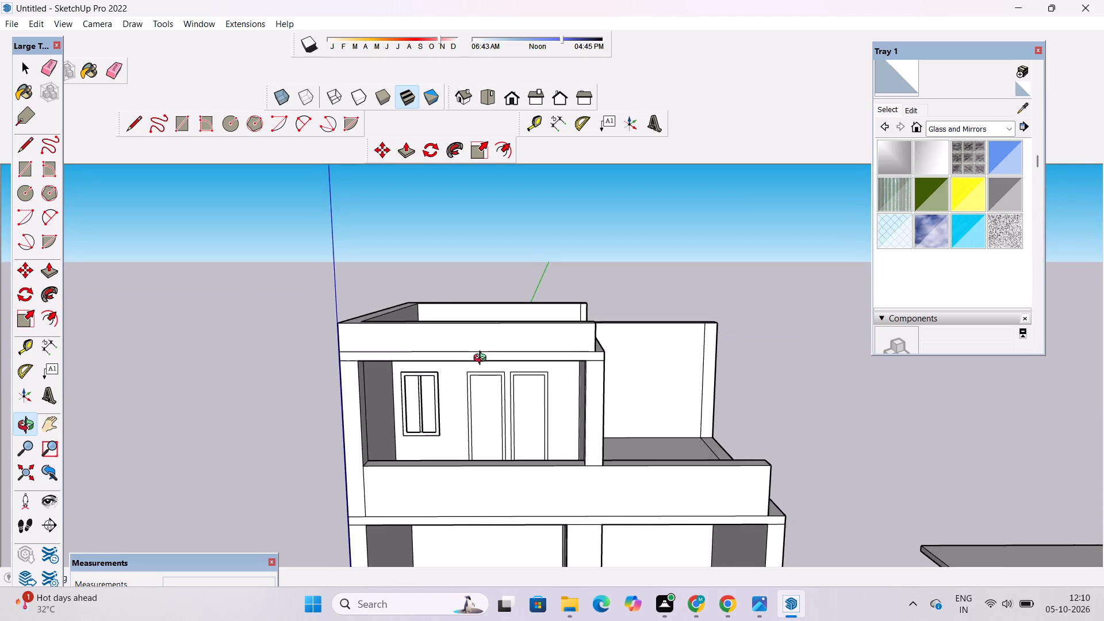
scroll(481, 355, down, 2)
drag(490, 342, 480, 415)
scroll(479, 416, up, 3)
drag(507, 384, 510, 390)
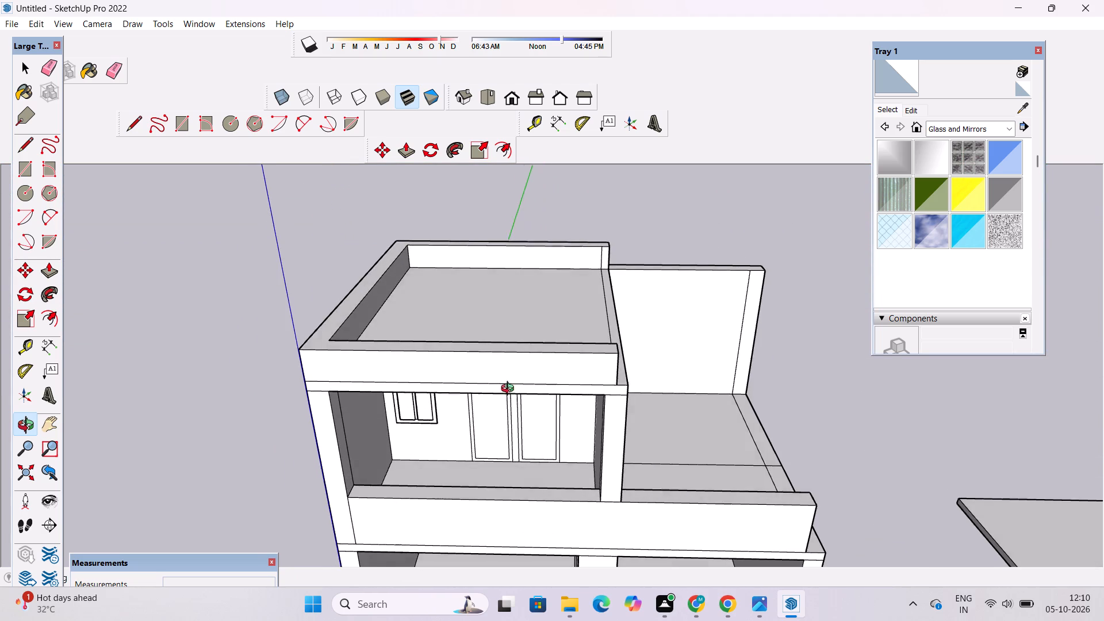
drag(510, 390, 513, 413)
scroll(512, 413, up, 1)
drag(511, 413, 509, 374)
shift+drag(515, 371, 518, 425)
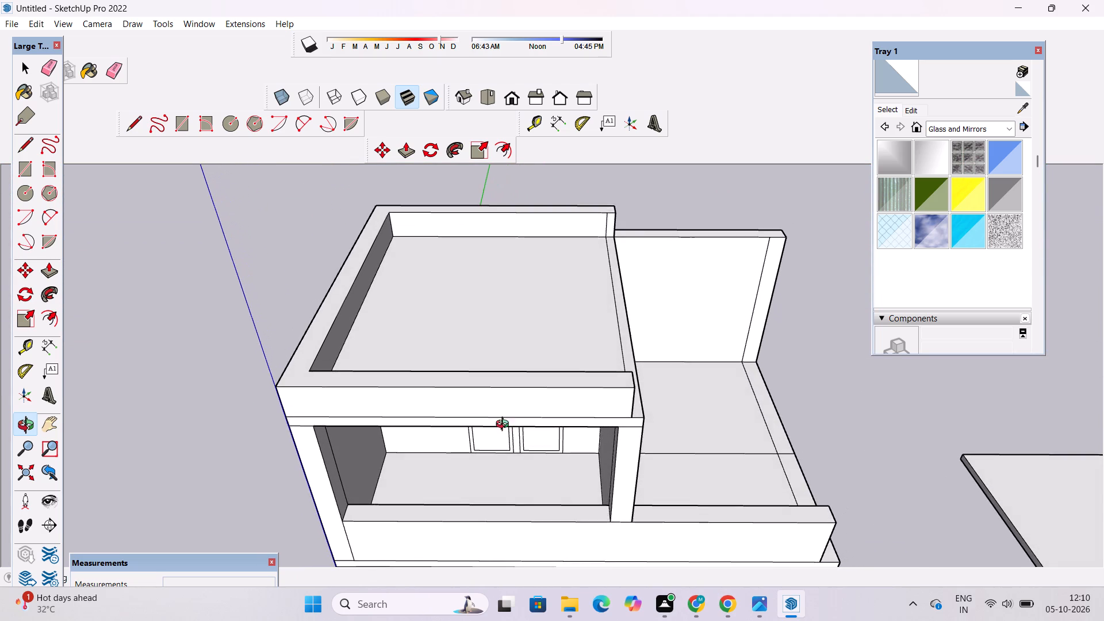
scroll(483, 420, down, 3)
drag(481, 417, 491, 405)
drag(492, 409, 488, 425)
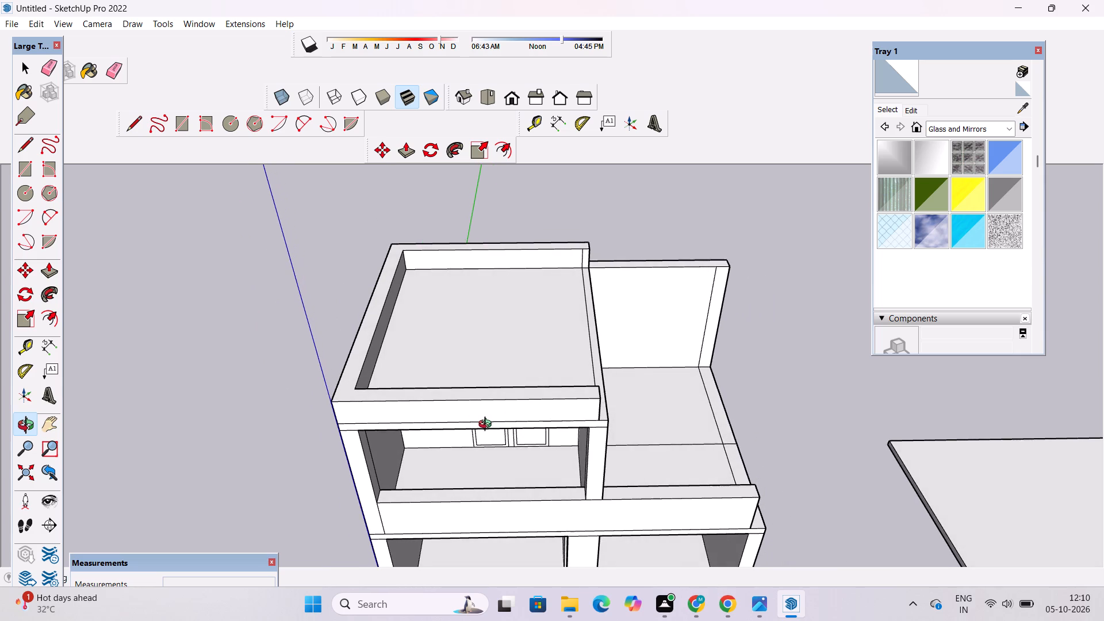
drag(488, 425, 485, 423)
drag(492, 412, 488, 422)
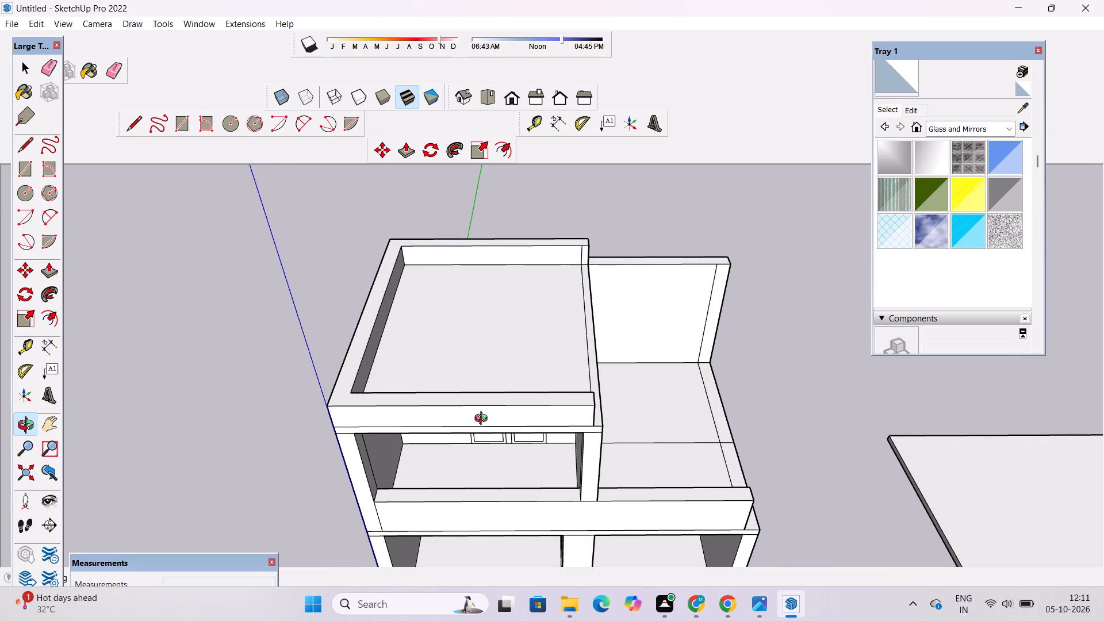
scroll(480, 416, up, 1)
click(479, 413)
drag(479, 422, 478, 396)
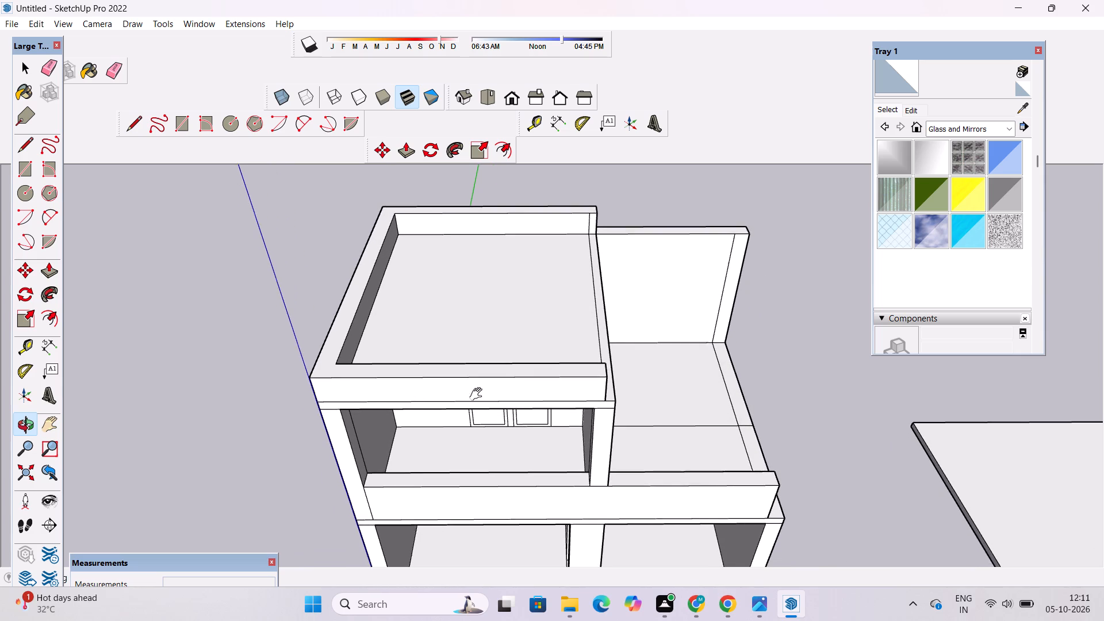
scroll(478, 402, up, 2)
drag(483, 416, 475, 317)
shift+drag(475, 317, 471, 371)
scroll(471, 371, down, 3)
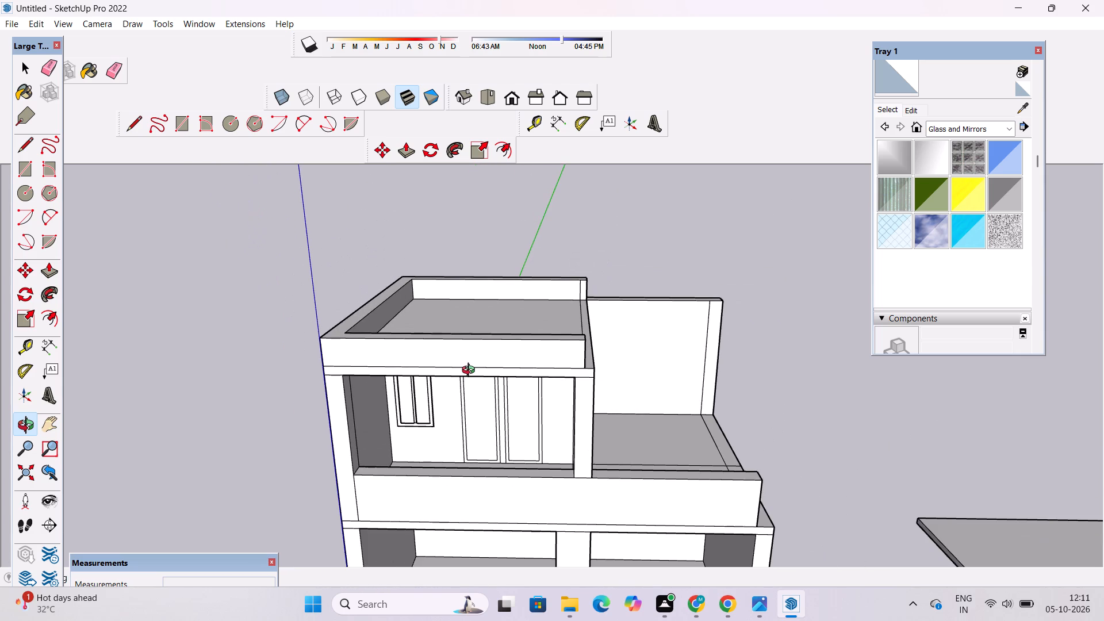
key(p)
scroll(467, 375, down, 1)
scroll(477, 336, up, 1)
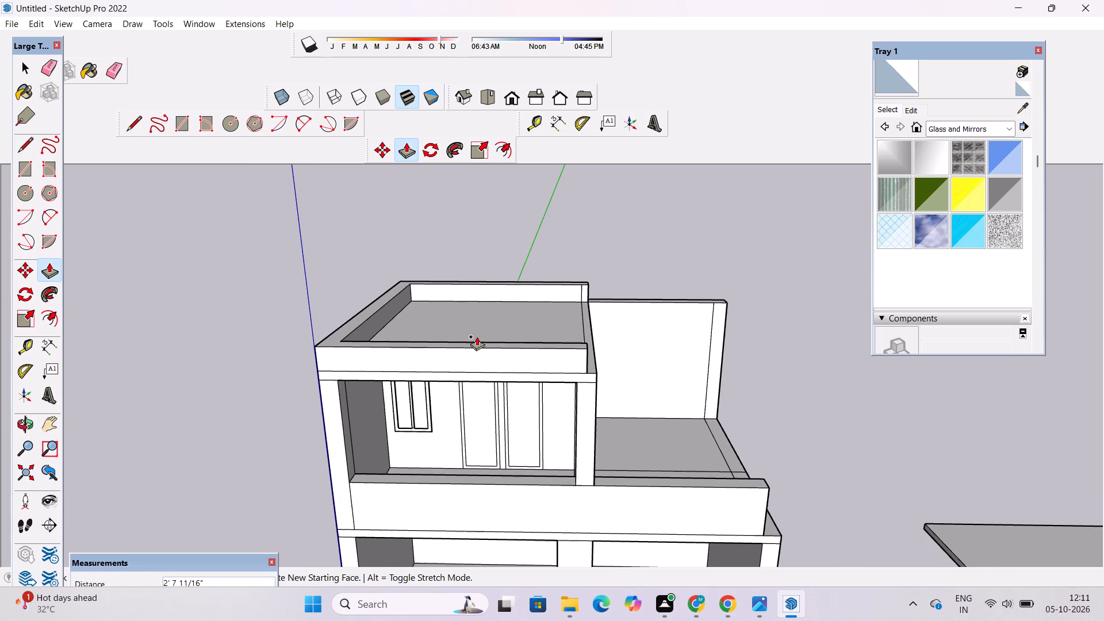
scroll(477, 333, up, 2)
scroll(477, 333, down, 2)
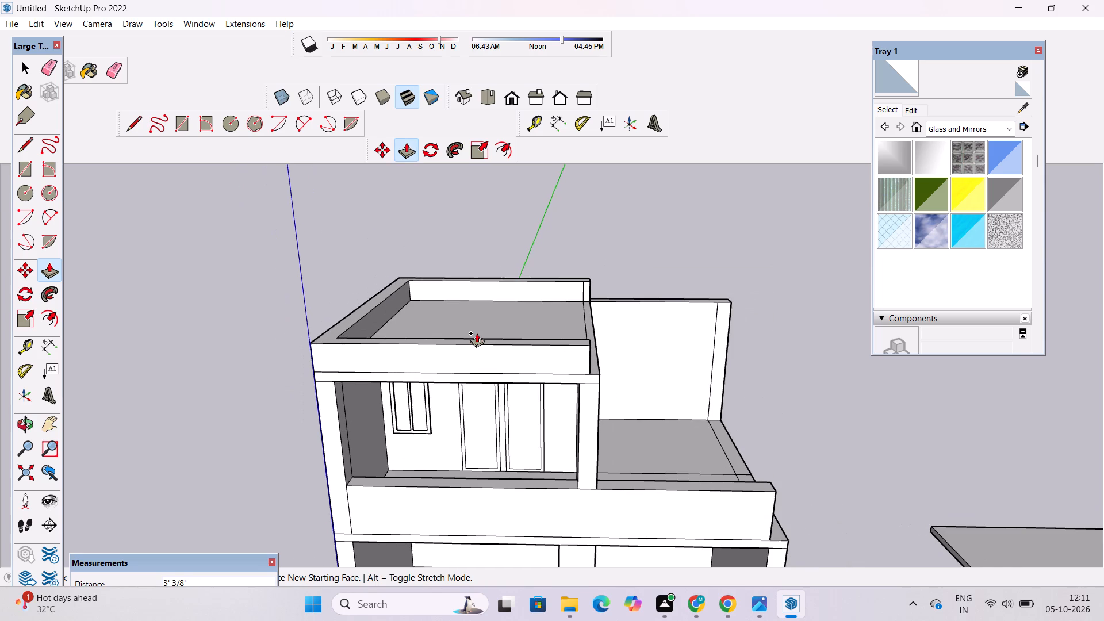
text(5')
key(Return)
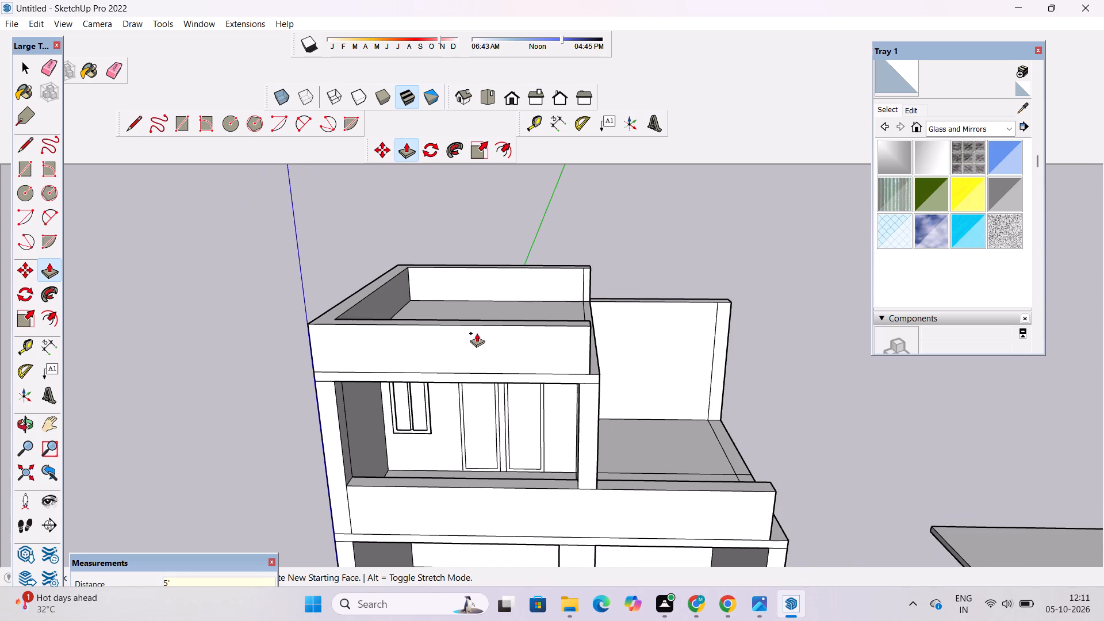
Examine the parapet, the roof and both storeys of the building from the front and from above.
key(o)
scroll(453, 330, down, 8)
drag(483, 390, 469, 271)
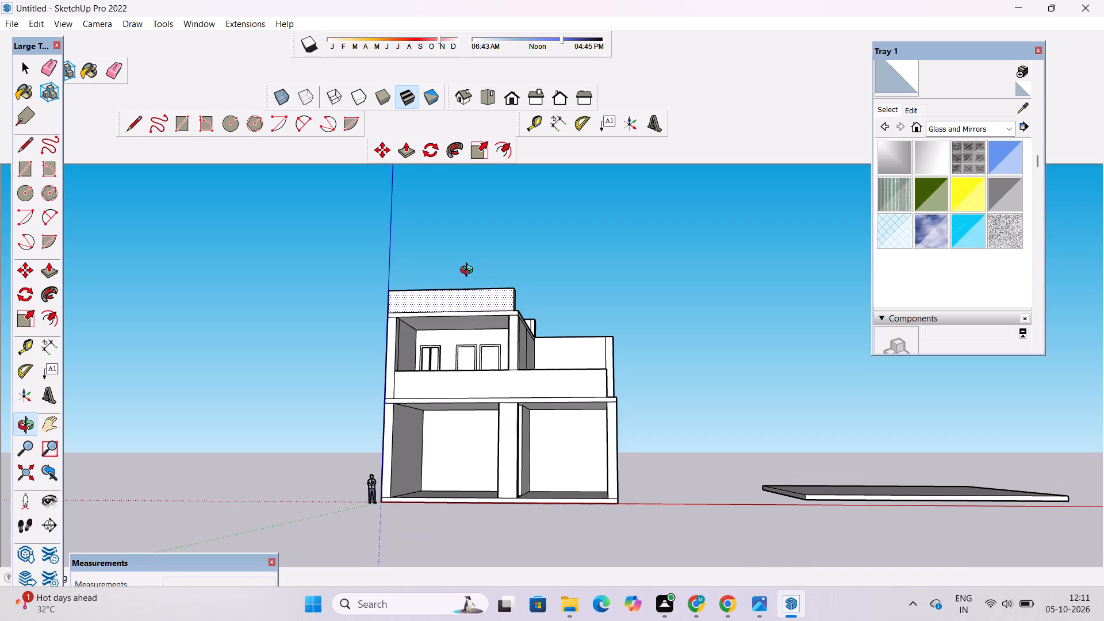
drag(385, 343, 472, 366)
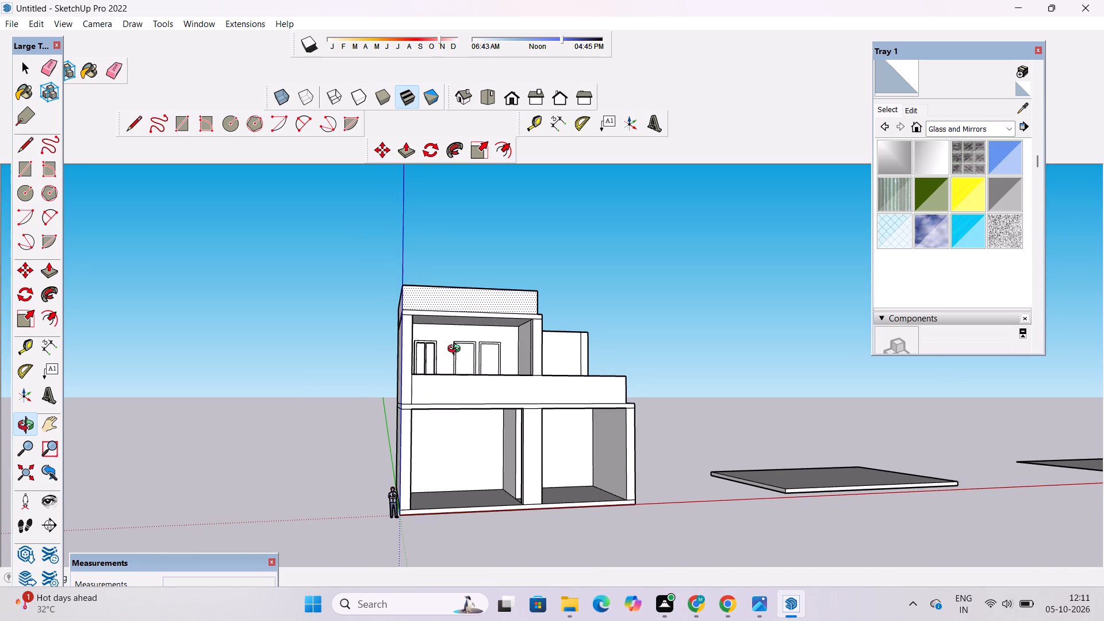
scroll(457, 350, up, 5)
shift+drag(494, 339, 417, 349)
drag(416, 354, 346, 432)
shift+drag(344, 454, 366, 392)
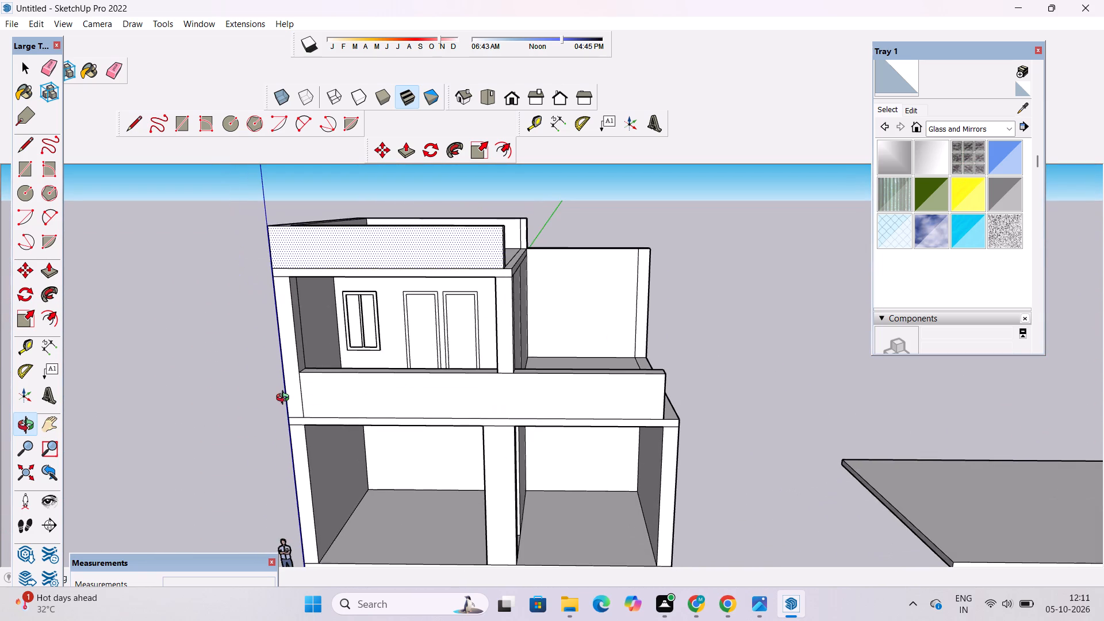
scroll(285, 399, up, 5)
shift+drag(385, 356, 354, 386)
scroll(352, 385, down, 2)
shift+drag(443, 331, 445, 370)
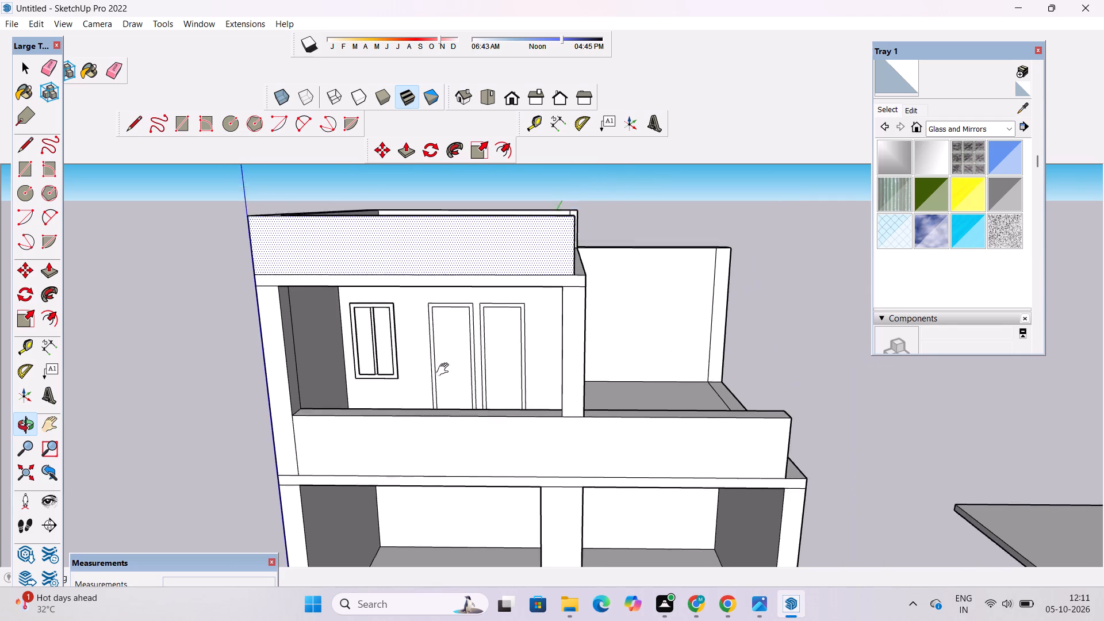
shift+drag(445, 370, 475, 316)
shift+drag(475, 316, 451, 350)
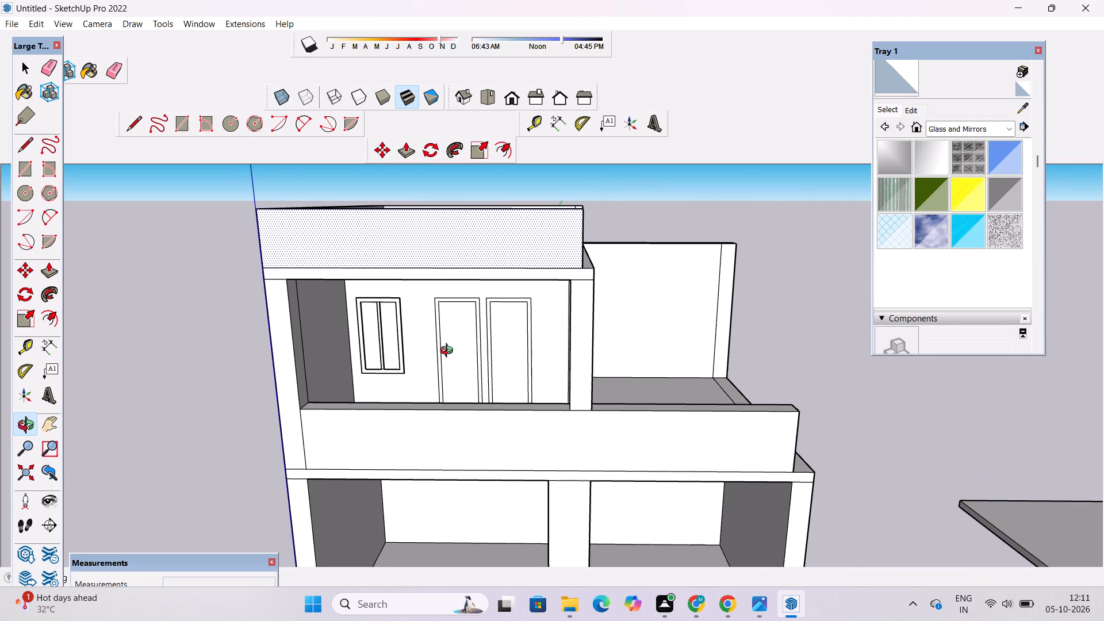
scroll(449, 352, up, 1)
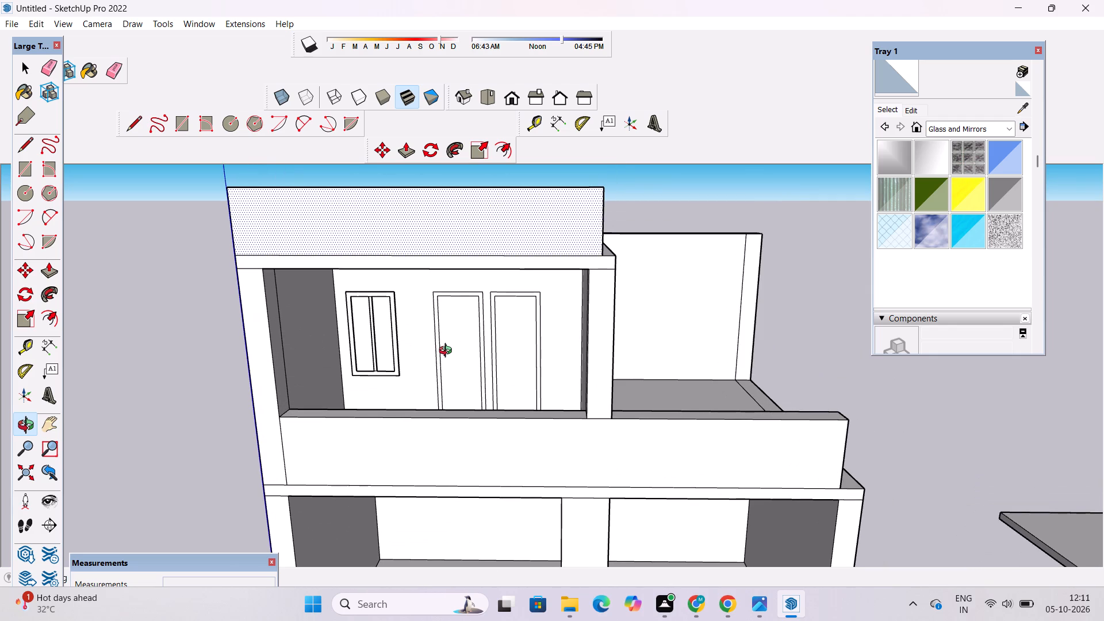
scroll(460, 393, down, 2)
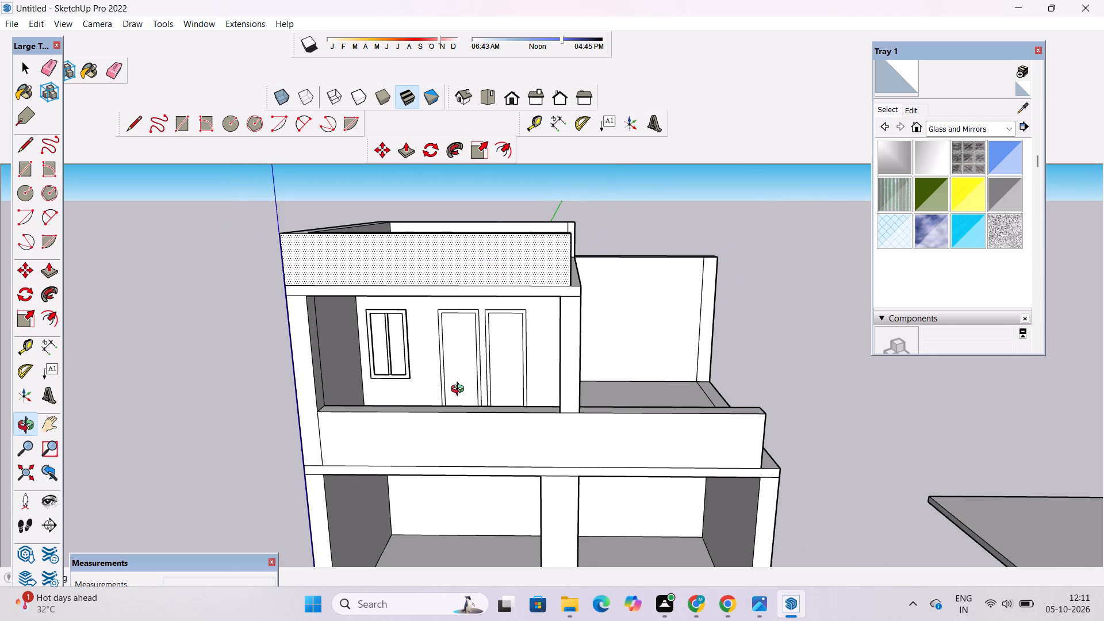
shift+click(460, 373)
scroll(460, 378, up, 3)
scroll(460, 378, down, 5)
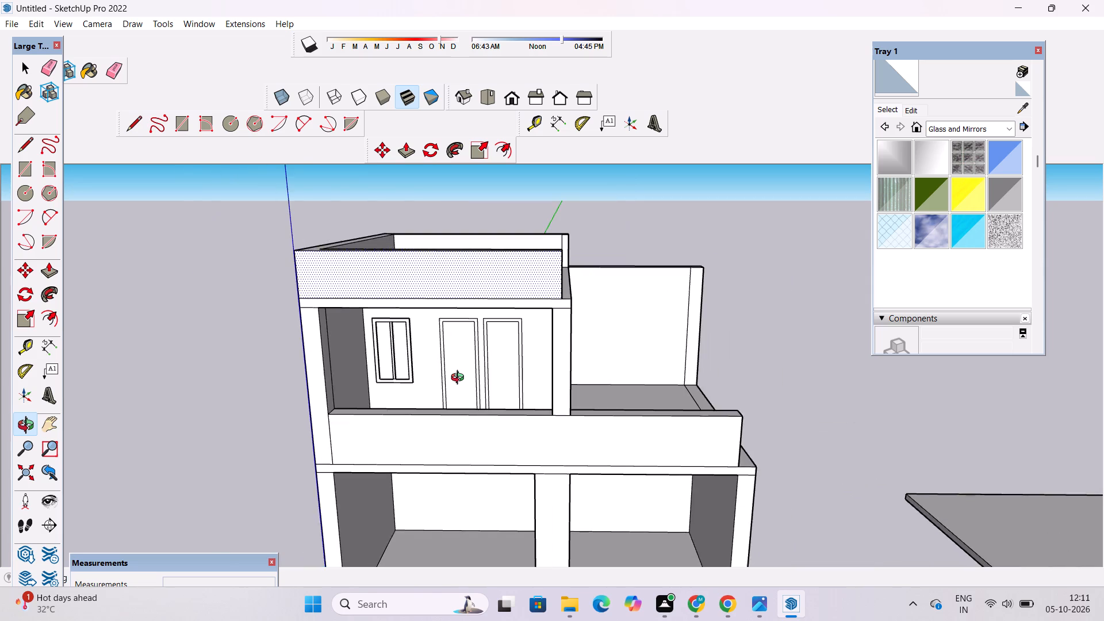
shift+drag(442, 389, 463, 428)
scroll(355, 438, up, 5)
shift+drag(415, 451, 326, 424)
drag(379, 394, 431, 474)
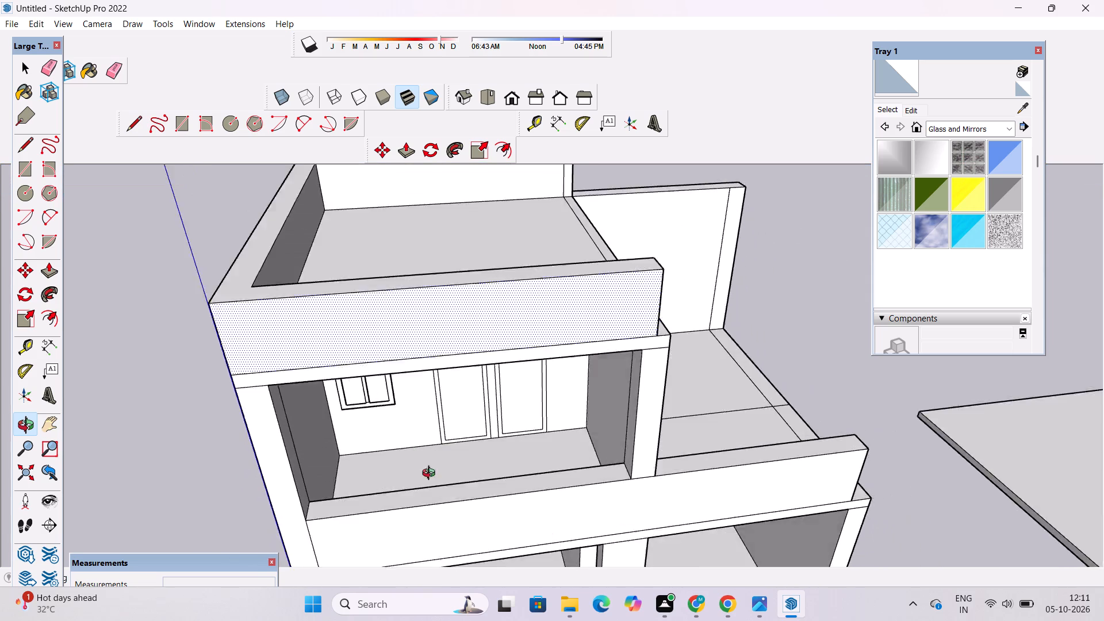
drag(431, 474, 408, 545)
scroll(418, 423, down, 5)
drag(507, 482, 454, 458)
scroll(385, 361, up, 3)
drag(389, 356, 424, 320)
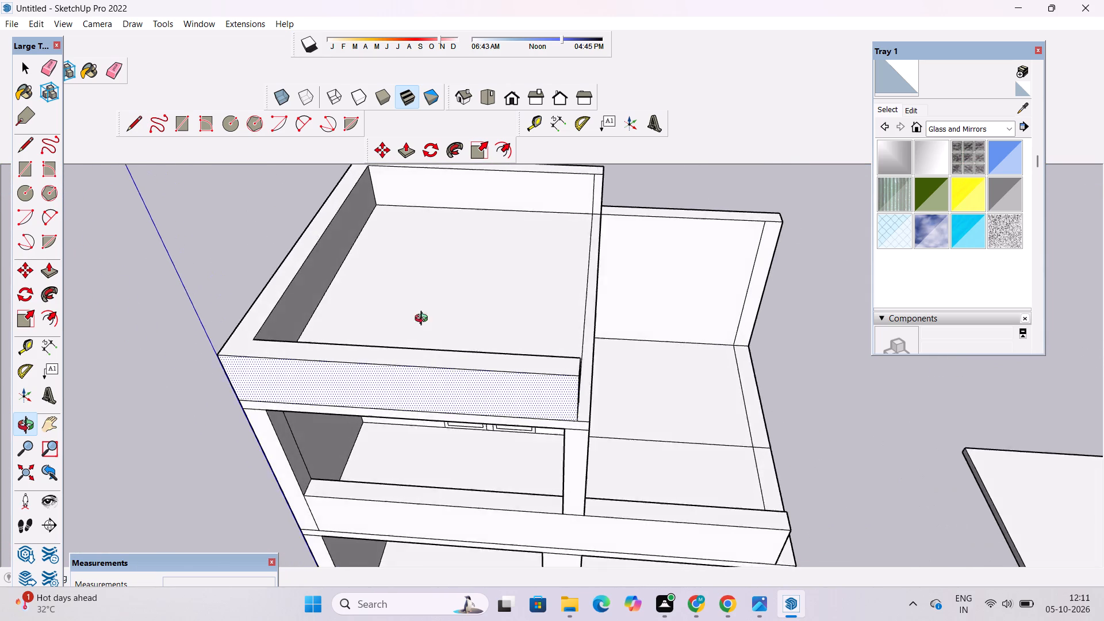
drag(424, 320, 430, 305)
drag(436, 452, 427, 316)
scroll(427, 309, down, 6)
drag(437, 335, 424, 347)
scroll(346, 333, up, 5)
shift+drag(431, 359, 433, 373)
scroll(433, 373, up, 1)
scroll(425, 373, down, 2)
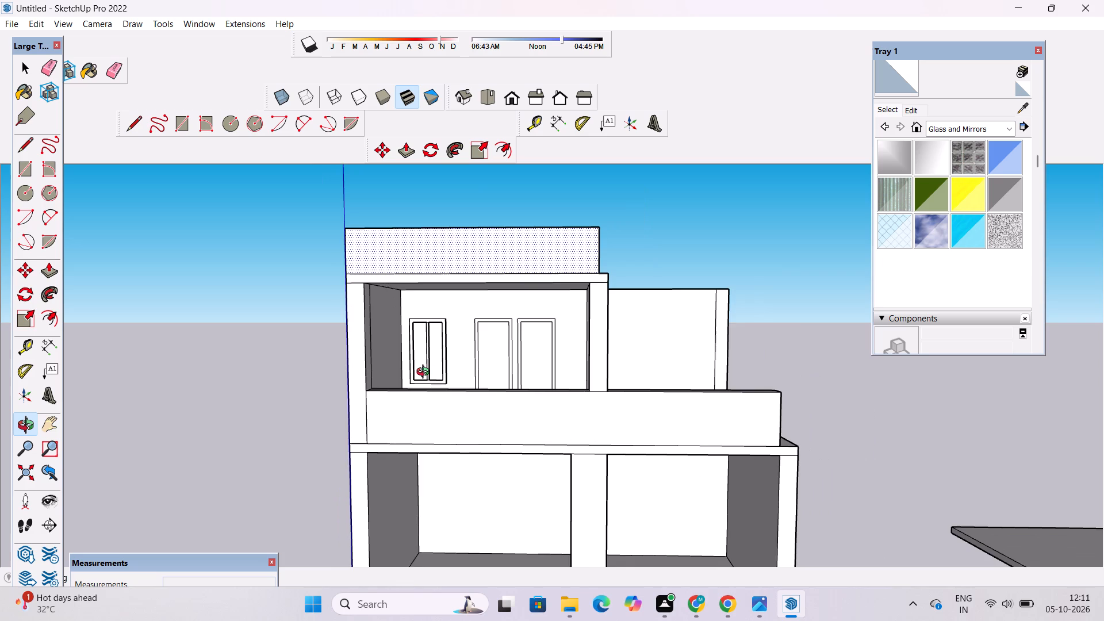
scroll(425, 373, down, 4)
scroll(420, 362, up, 1)
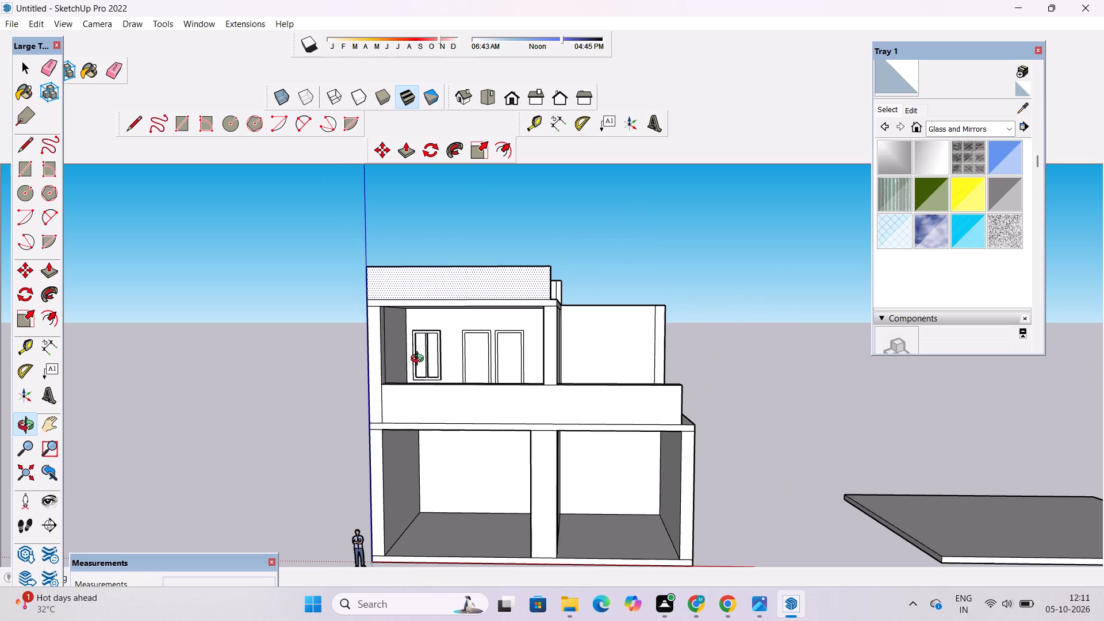
scroll(420, 360, up, 2)
scroll(419, 359, down, 2)
drag(434, 359, 450, 459)
scroll(450, 424, up, 8)
shift+drag(463, 404, 380, 385)
drag(426, 423, 426, 335)
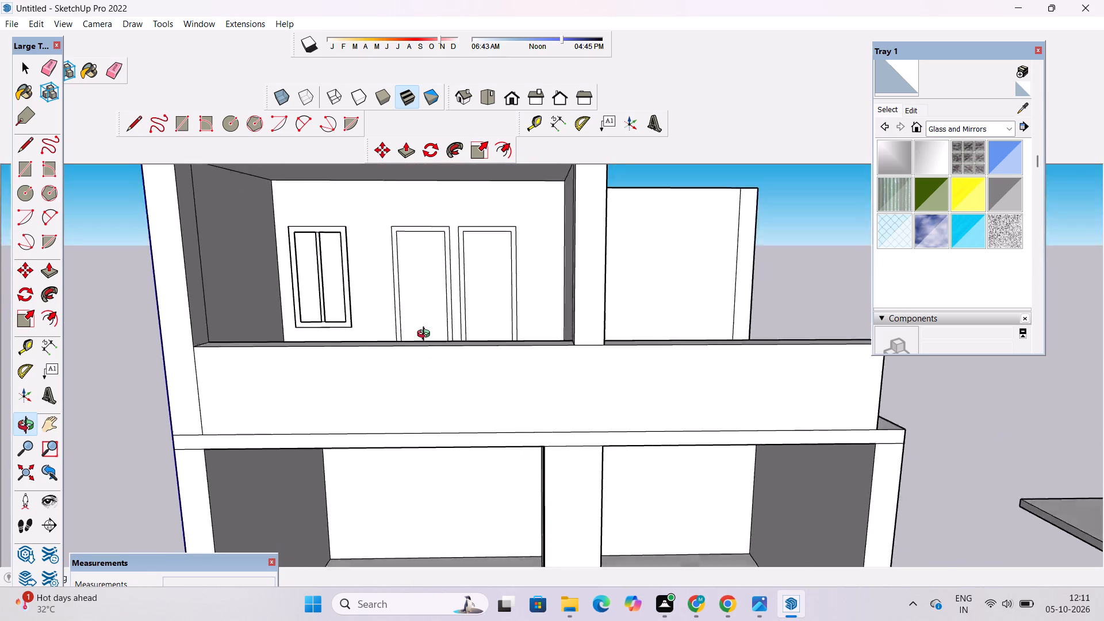
drag(426, 335, 437, 489)
shift+scroll(463, 405, down, 5)
drag(505, 362, 503, 374)
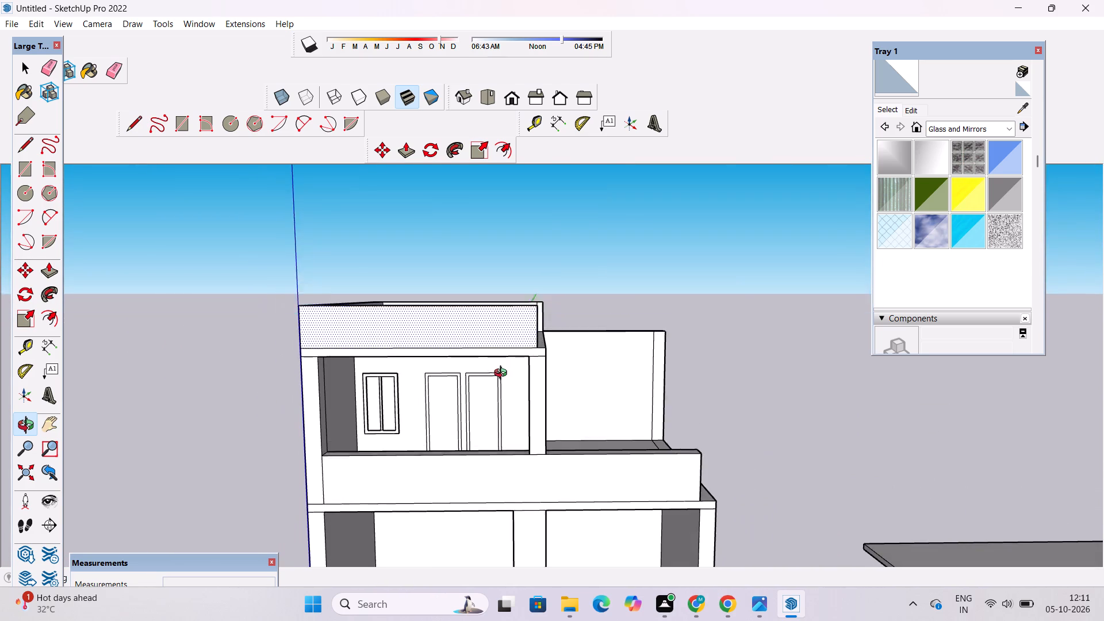
Push/Pull the remaining terrace-side strip of the roof border up about 4' 10" towards the front parapet's top.
drag(503, 374, 516, 508)
scroll(556, 398, up, 5)
shift+drag(544, 412, 532, 428)
shift+drag(530, 432, 523, 444)
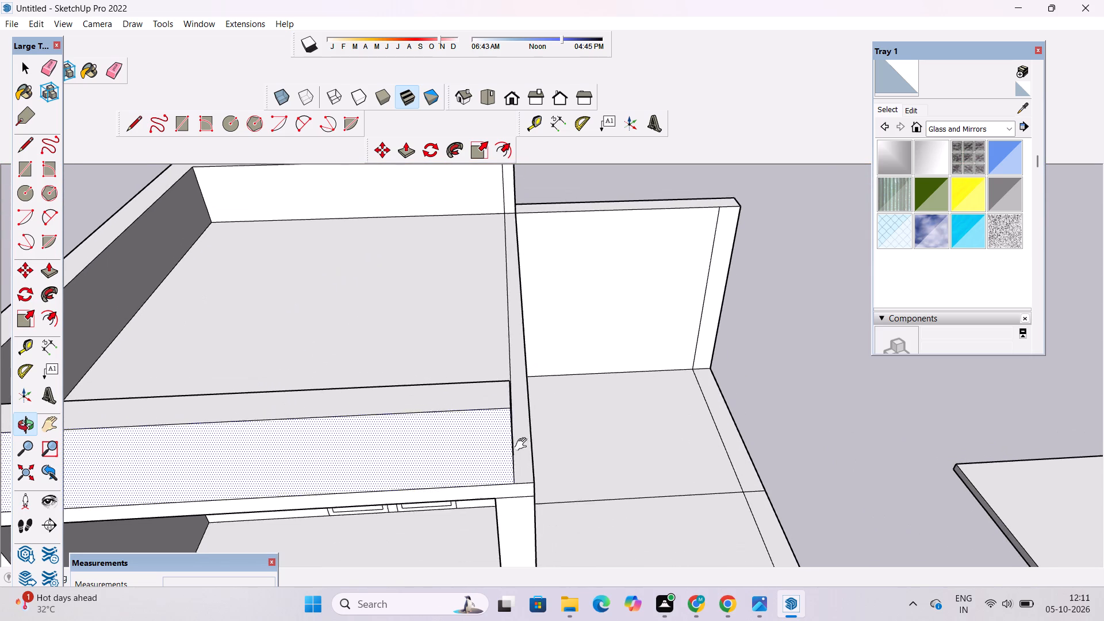
shift+drag(523, 444, 521, 451)
key(p)
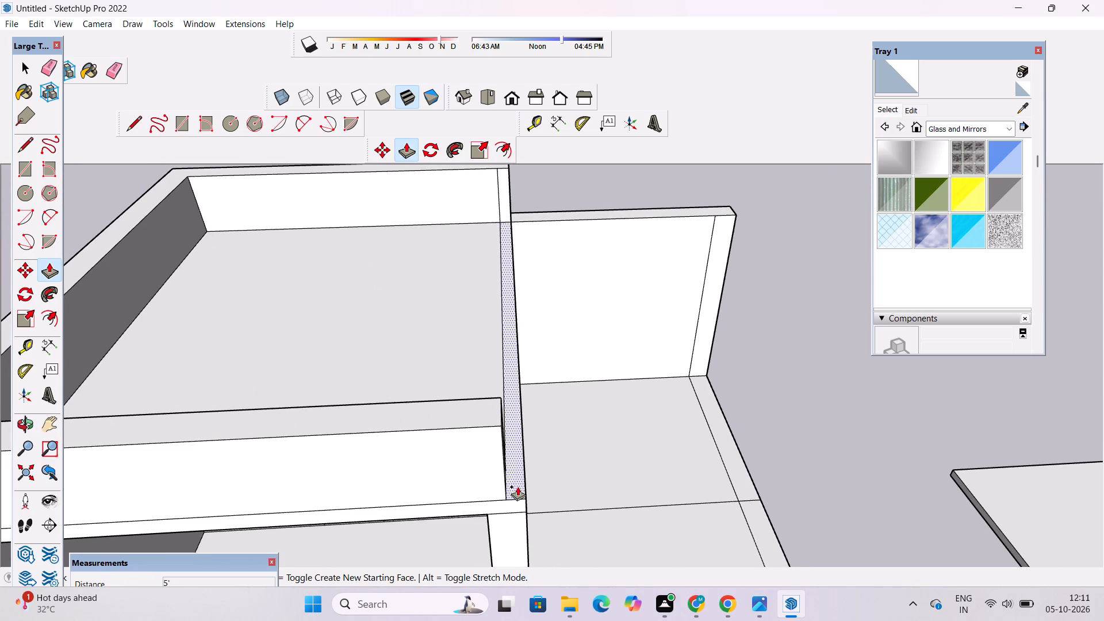
click(517, 486)
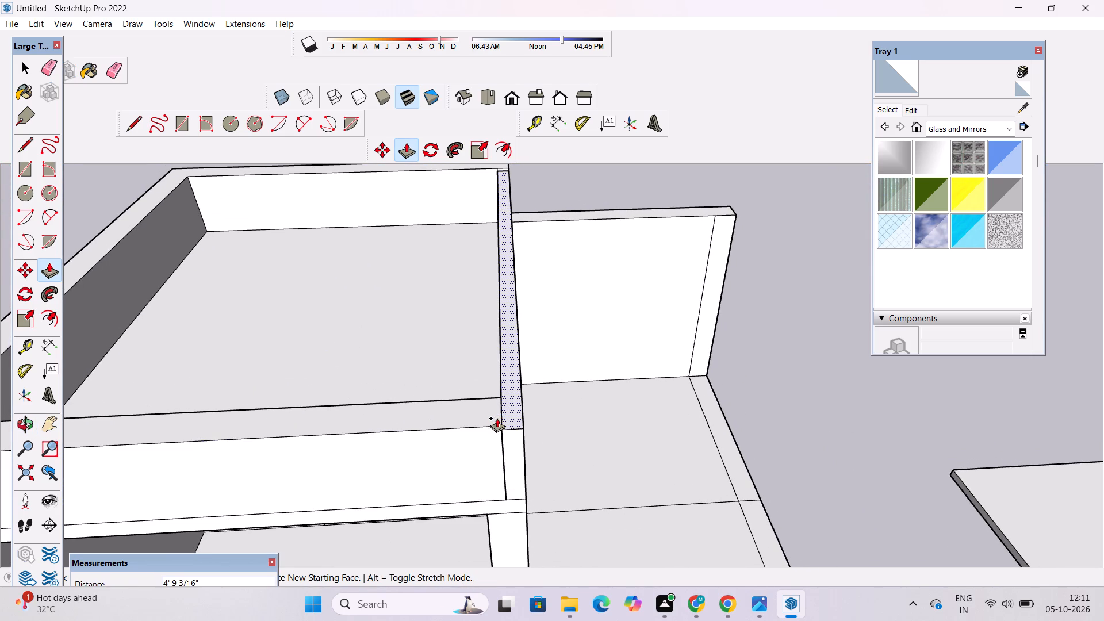
click(493, 417)
scroll(511, 417, down, 6)
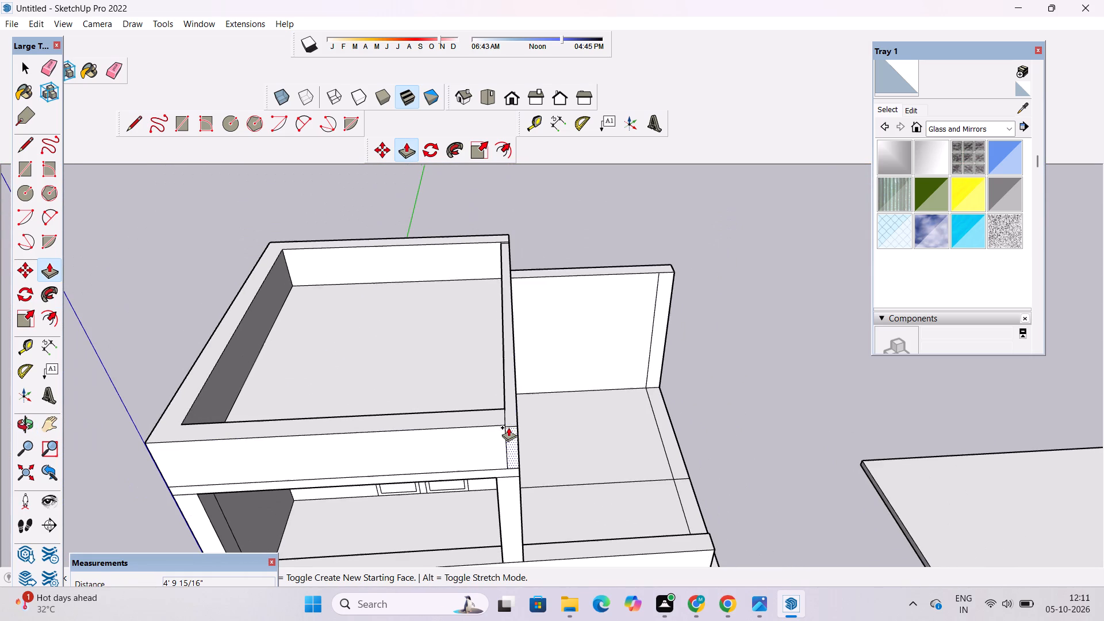
Examine where the terrace-side parapet meets the front and back parapets.
key(o)
drag(519, 483, 522, 413)
drag(532, 413, 506, 466)
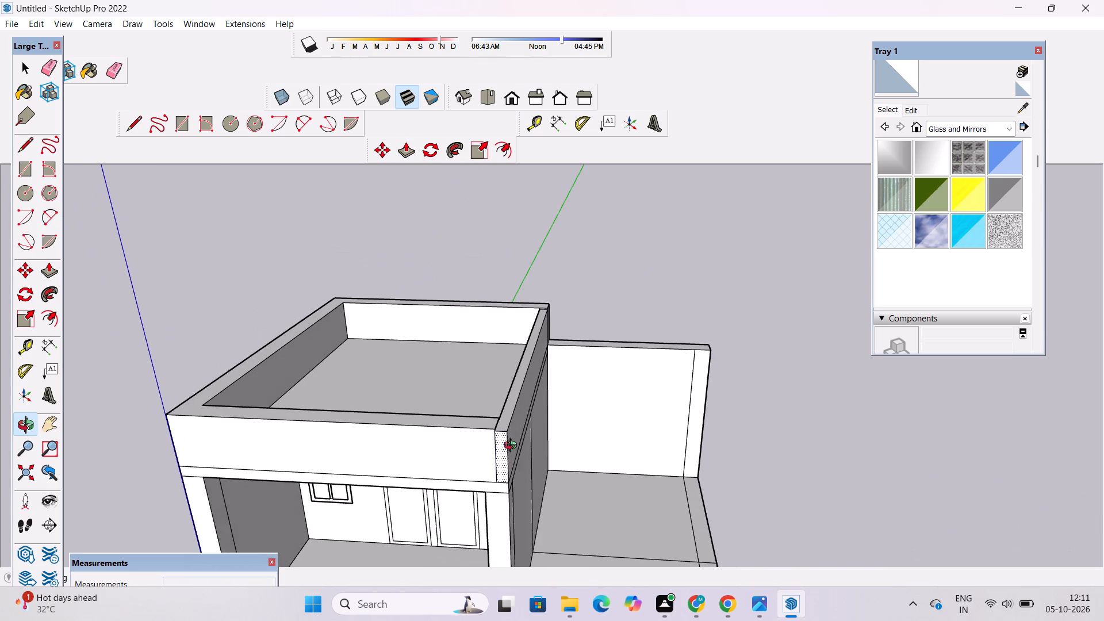
scroll(519, 428, down, 3)
scroll(529, 300, up, 7)
drag(599, 354, 448, 430)
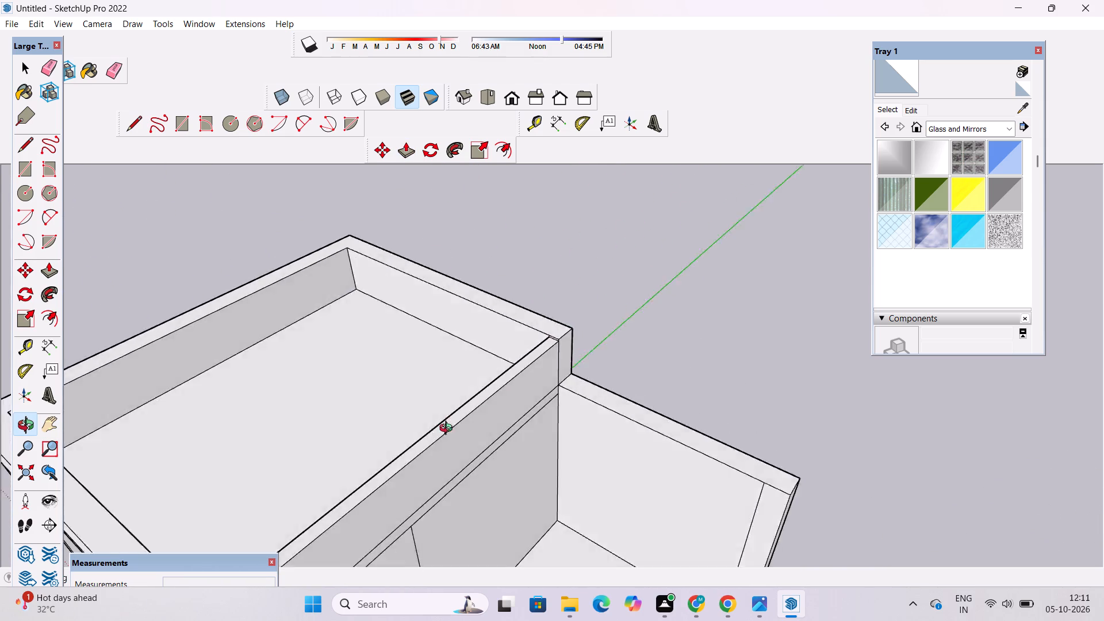
drag(448, 430, 331, 465)
scroll(539, 350, up, 3)
drag(518, 363, 752, 259)
scroll(687, 282, down, 4)
shift+drag(634, 391, 591, 342)
drag(589, 354, 676, 427)
Push/Pull the top of the terrace-side parapet up 2 1/16" to the front parapet's top.
scroll(673, 412, up, 4)
key(p)
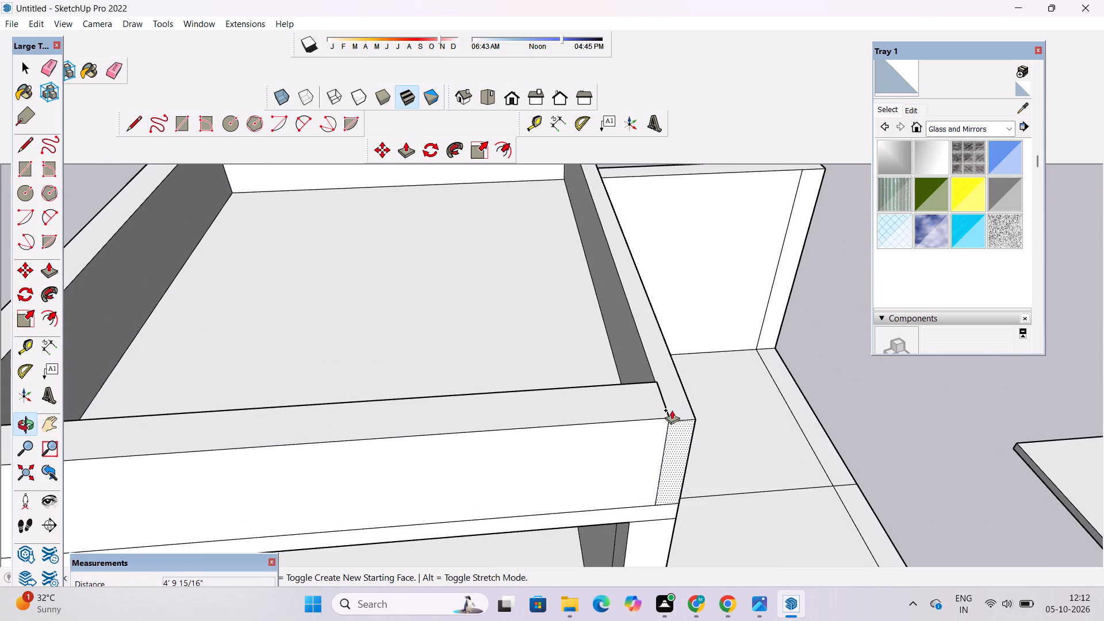
scroll(670, 411, down, 2)
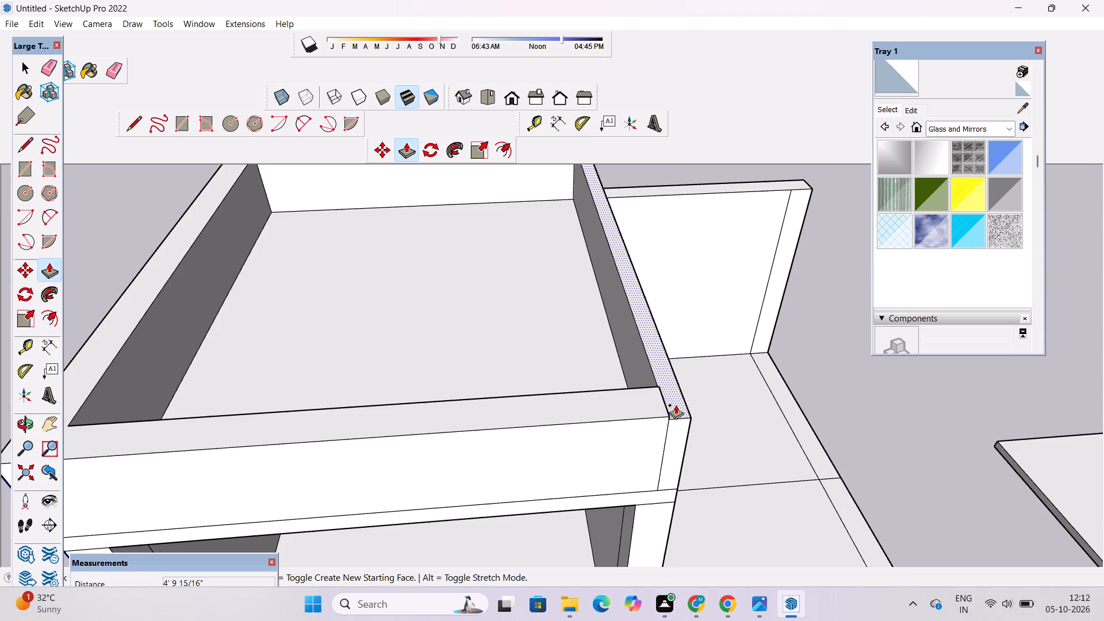
click(676, 405)
click(570, 420)
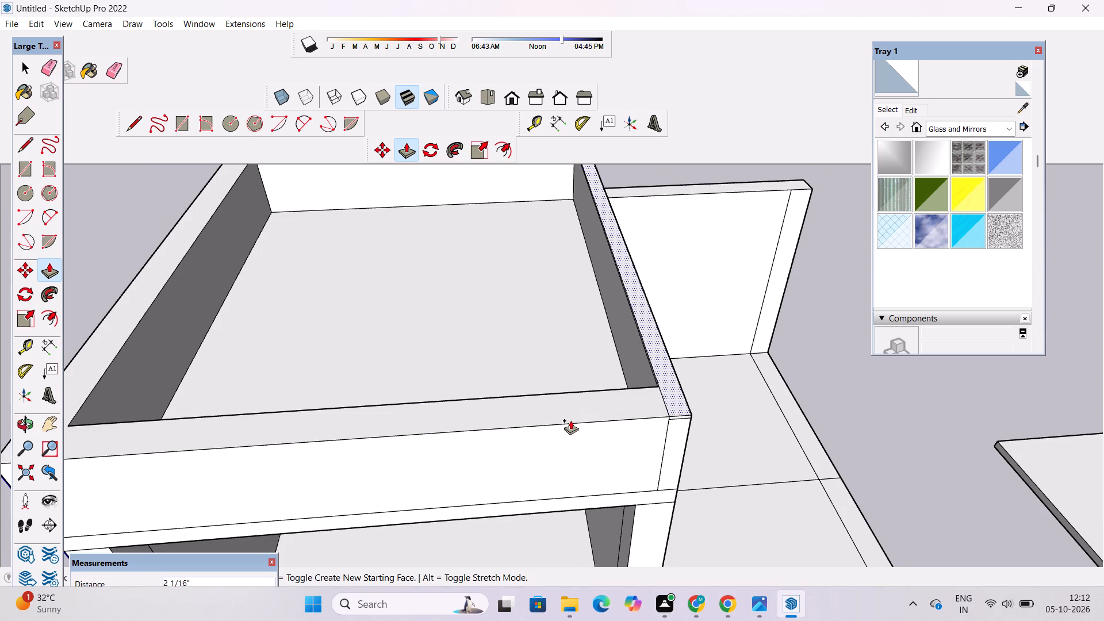
Examine the roof parapet and the upper storey from the front, both from above and at eye level.
key(o)
scroll(570, 420, down, 5)
drag(651, 462, 645, 385)
scroll(598, 363, down, 2)
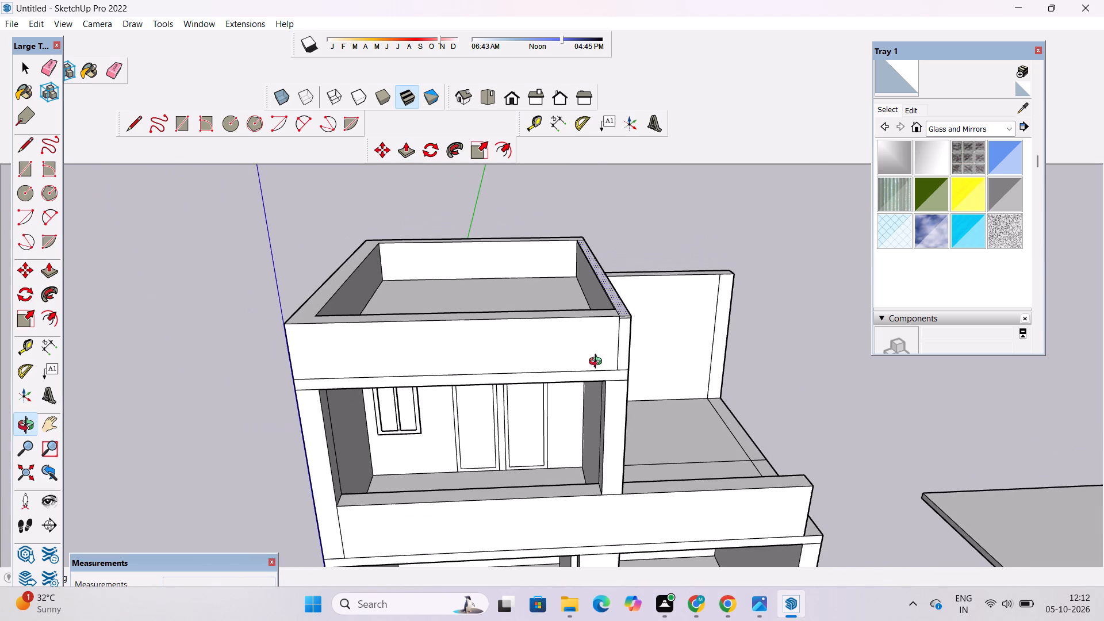
scroll(576, 369, down, 3)
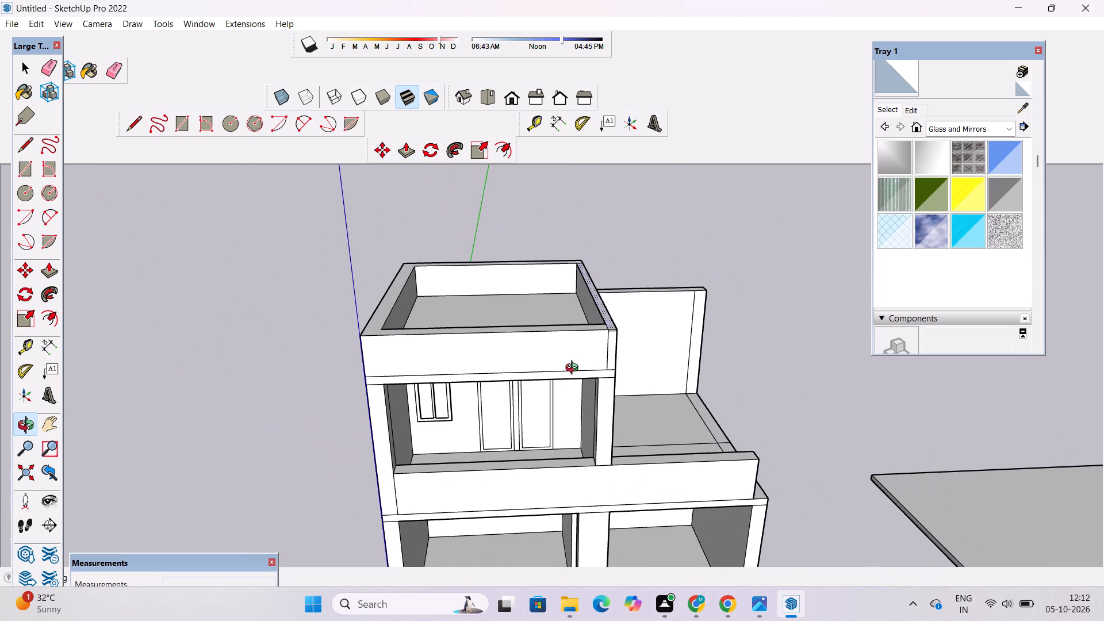
scroll(561, 374, down, 1)
scroll(555, 375, up, 5)
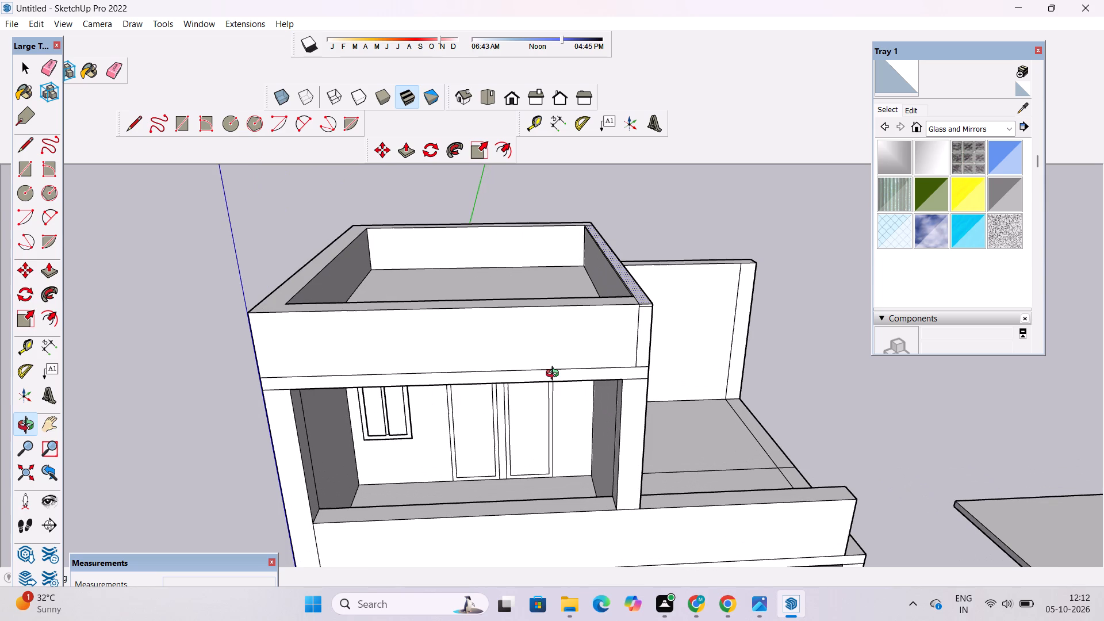
scroll(555, 375, down, 3)
scroll(555, 375, up, 1)
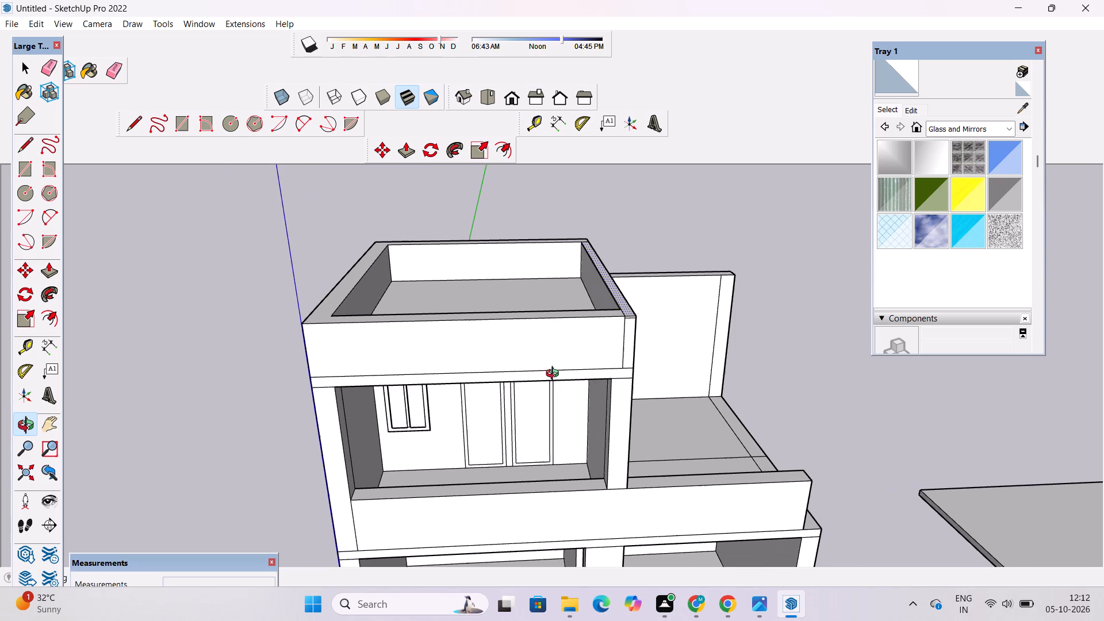
scroll(555, 375, down, 1)
scroll(555, 375, up, 2)
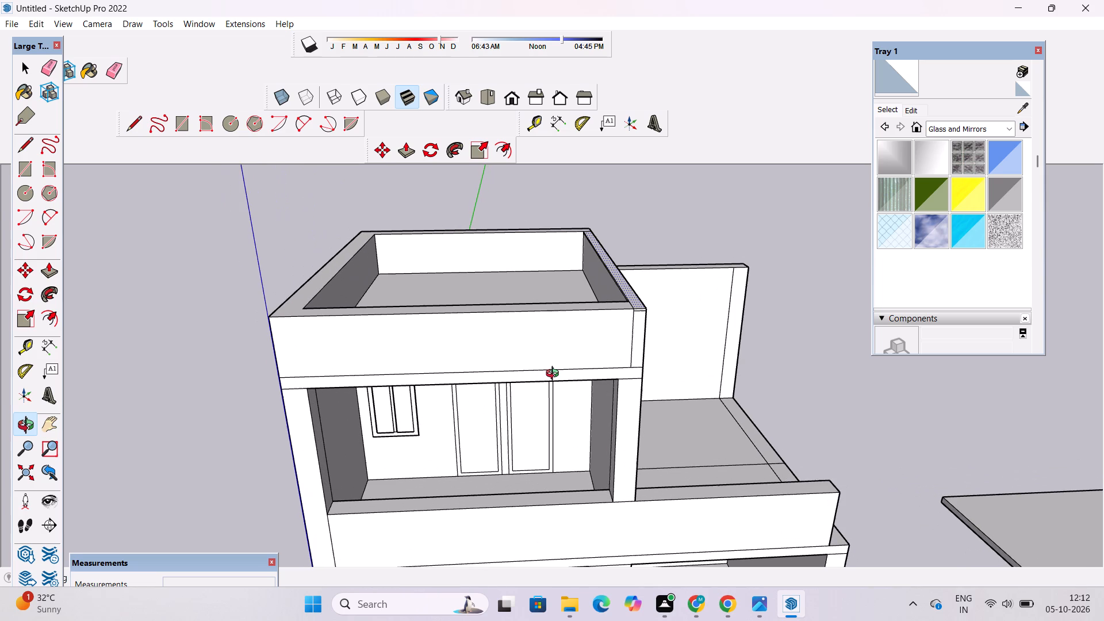
scroll(555, 375, down, 1)
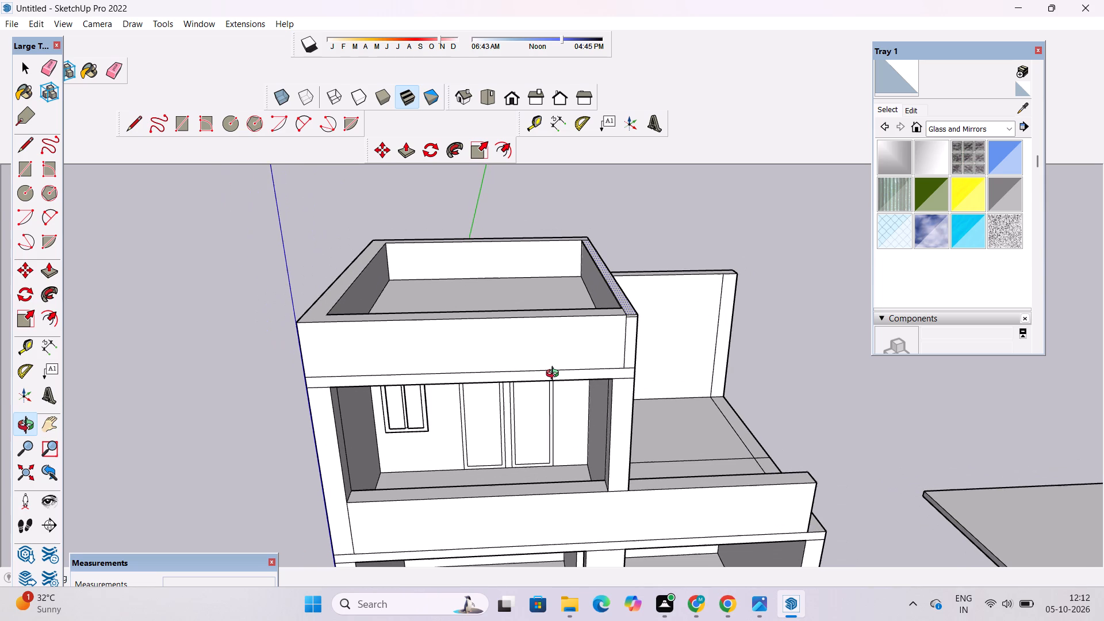
scroll(555, 375, down, 6)
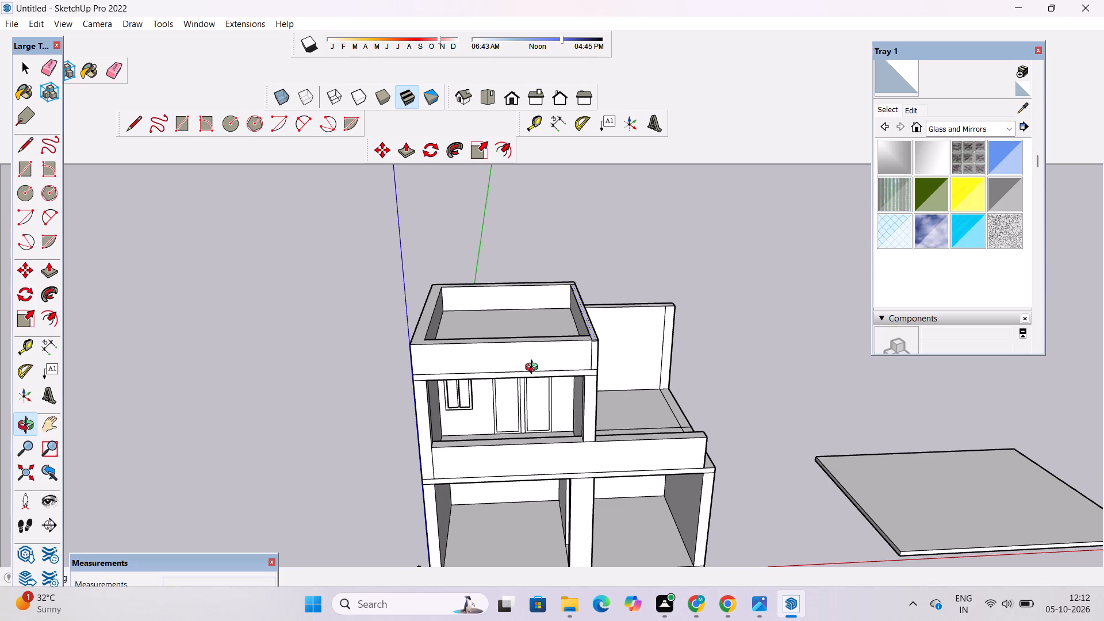
scroll(520, 370, down, 4)
scroll(519, 373, up, 1)
key(o)
scroll(513, 398, up, 4)
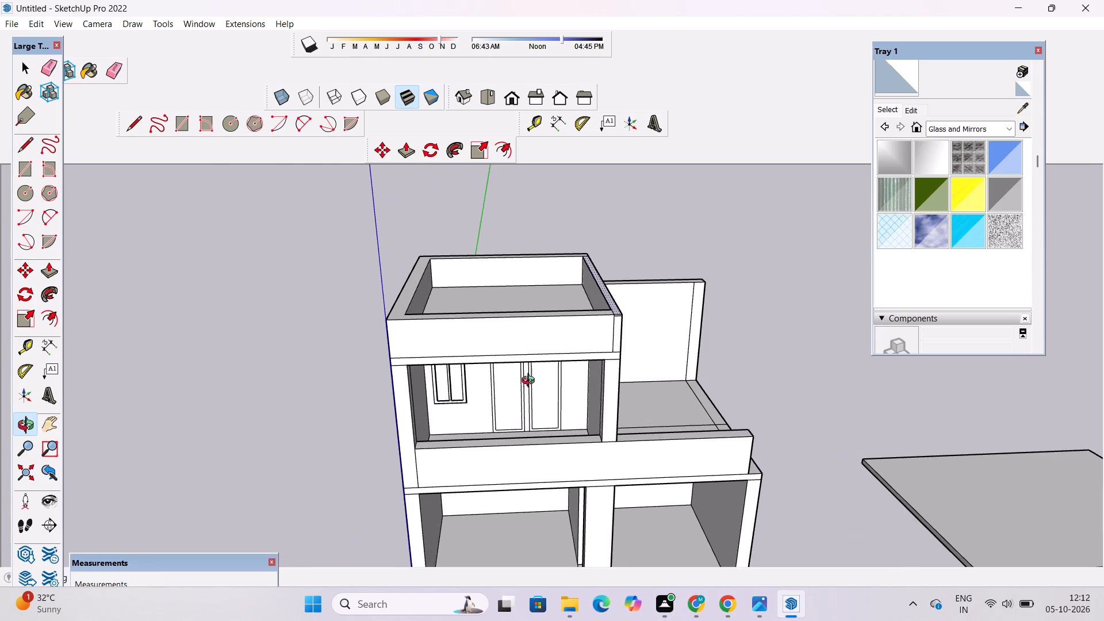
shift+drag(533, 381, 530, 375)
drag(514, 415, 509, 370)
scroll(405, 322, up, 4)
drag(397, 297, 397, 372)
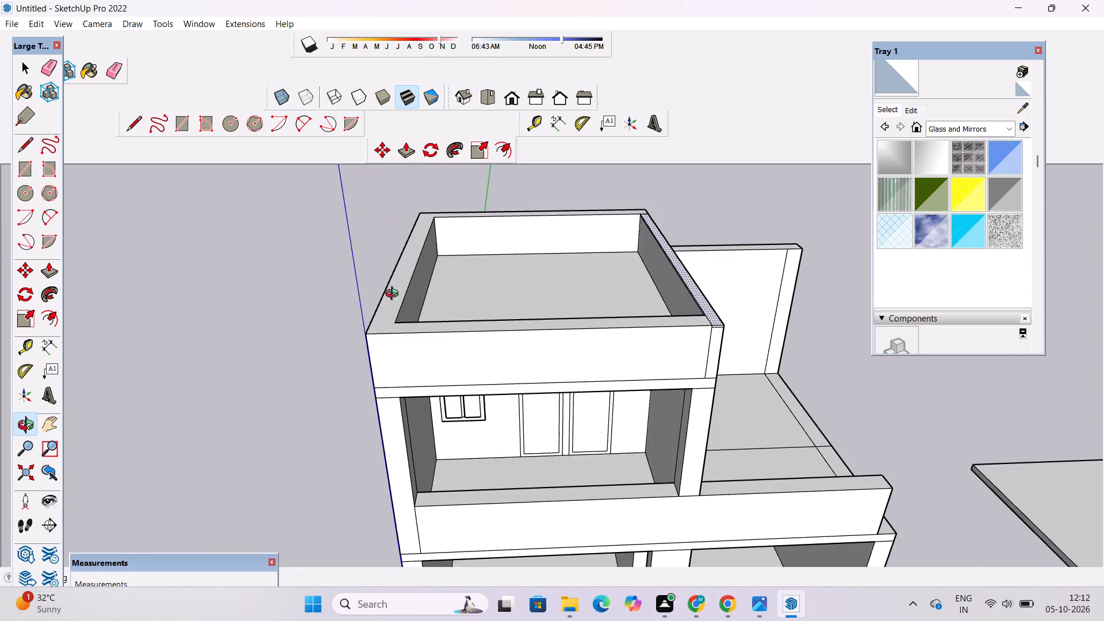
drag(413, 374, 401, 275)
scroll(391, 244, up, 3)
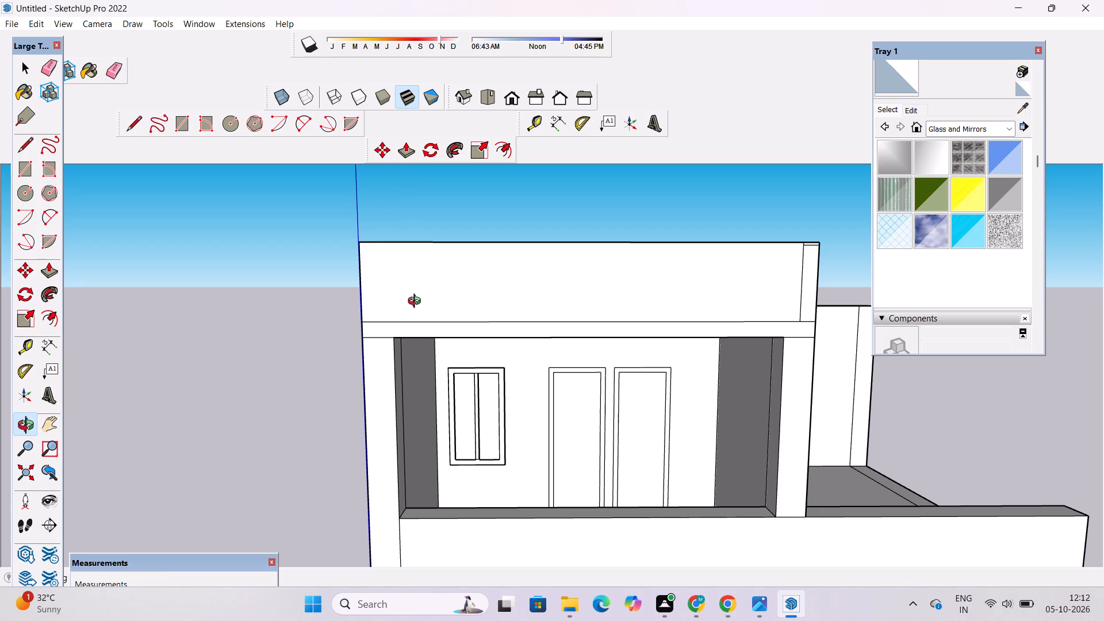
scroll(416, 305, down, 3)
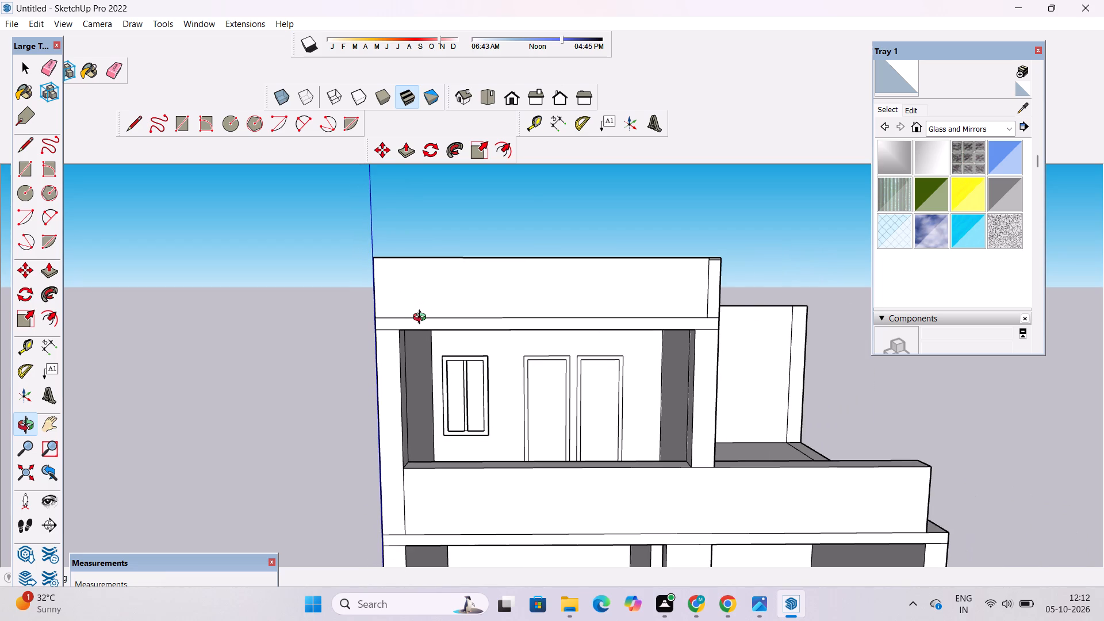
shift+drag(423, 332, 421, 325)
shift+scroll(434, 304, down, 4)
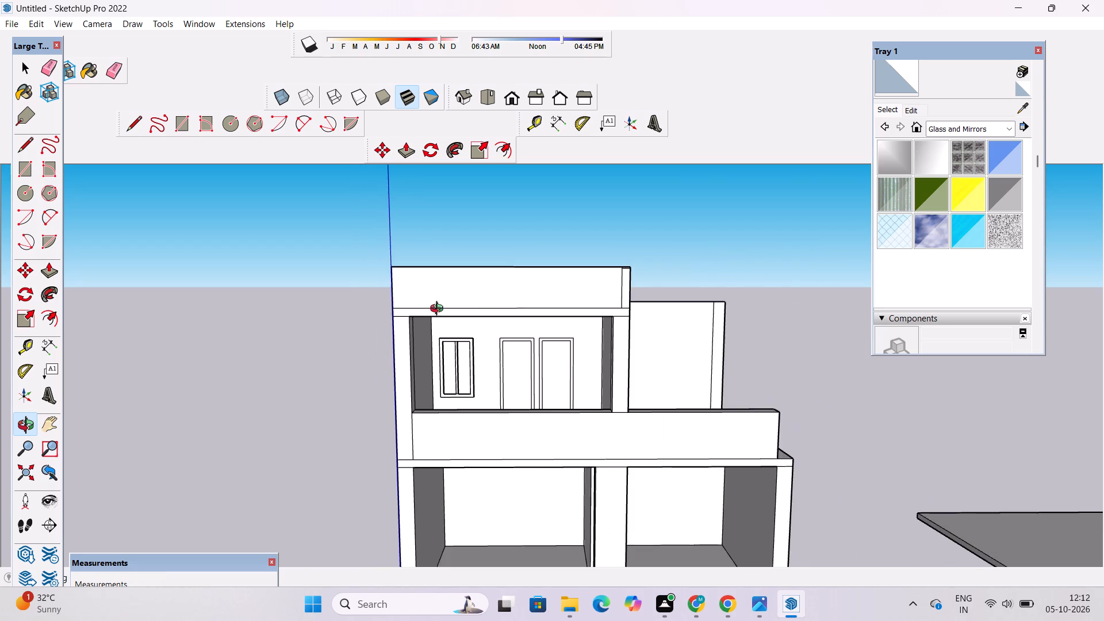
Erase the leftover horizontal edge just below the top of the terrace-side parapet's outer face.
drag(515, 314, 407, 334)
drag(839, 338, 840, 433)
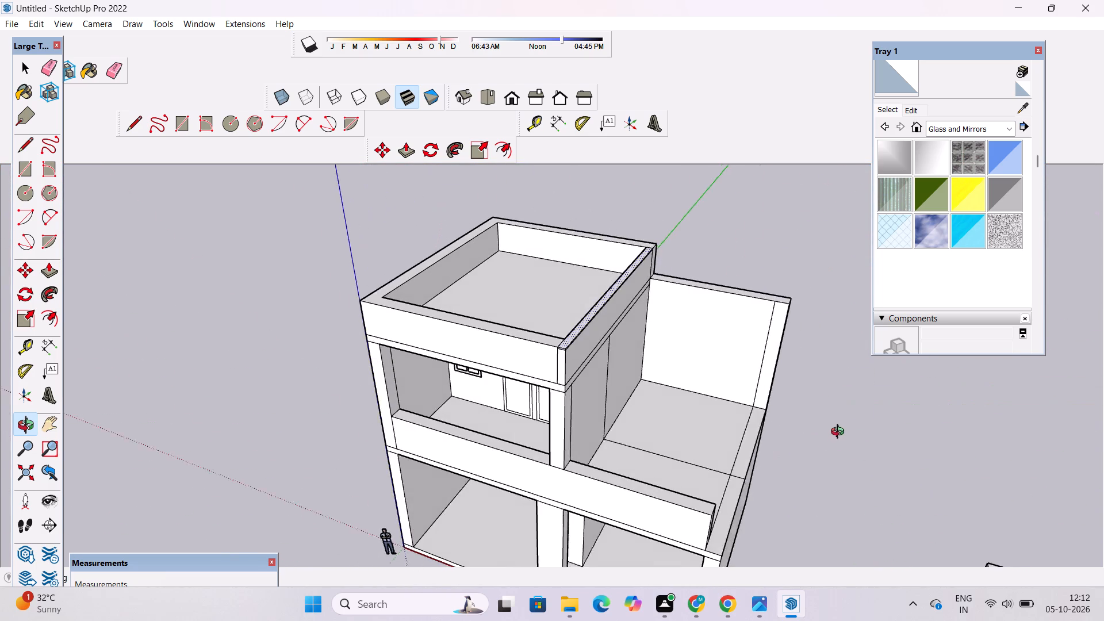
drag(840, 433, 841, 433)
scroll(481, 354, up, 5)
shift+drag(698, 386, 617, 428)
shift+scroll(598, 391, up, 5)
drag(605, 396, 489, 349)
shift+drag(489, 349, 636, 446)
scroll(586, 418, down, 3)
key(e)
scroll(512, 394, up, 9)
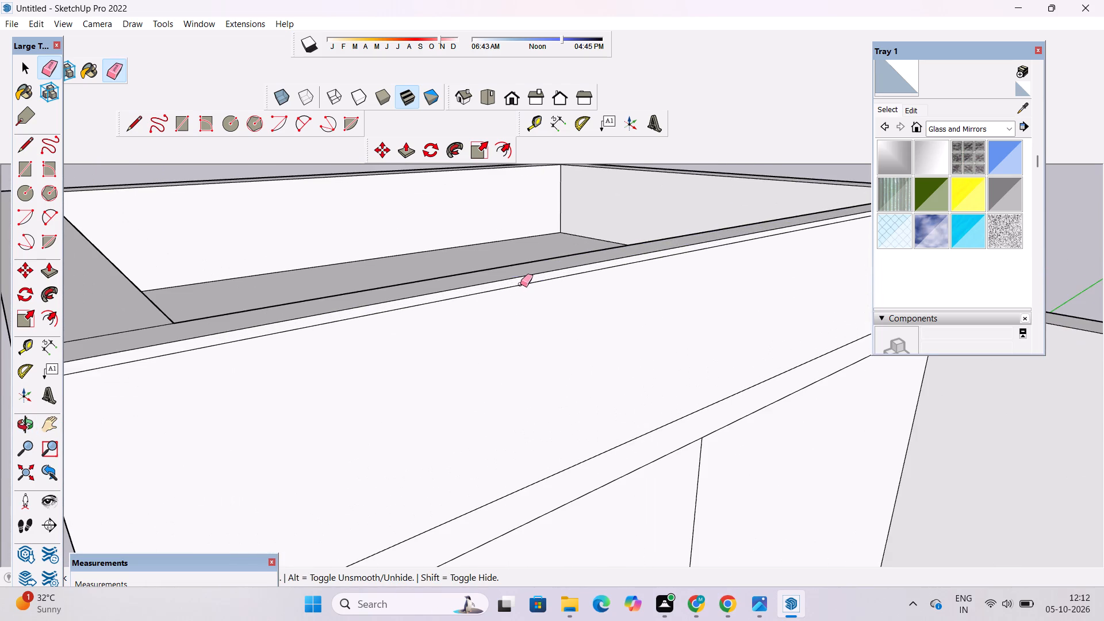
click(520, 284)
Erase the leftover horizontal edge just below the top of the terrace-side parapet's inner face.
scroll(514, 352, down, 5)
key(o)
scroll(515, 361, down, 4)
drag(492, 390, 965, 455)
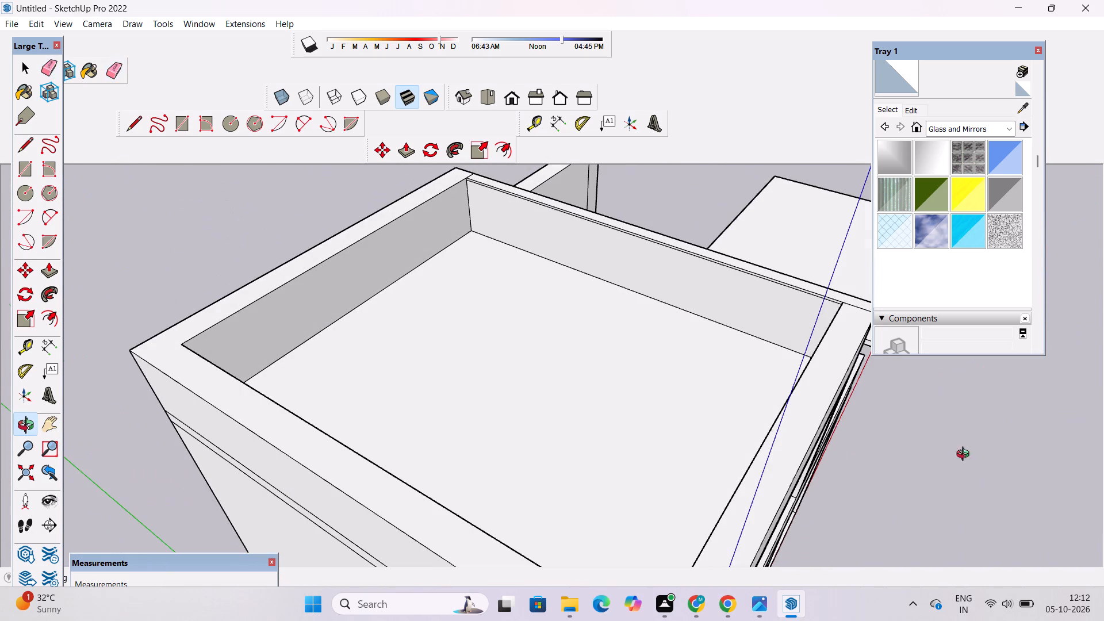
drag(965, 455, 962, 483)
scroll(683, 313, up, 1)
shift+drag(680, 312, 643, 488)
scroll(637, 484, up, 5)
drag(635, 490, 627, 484)
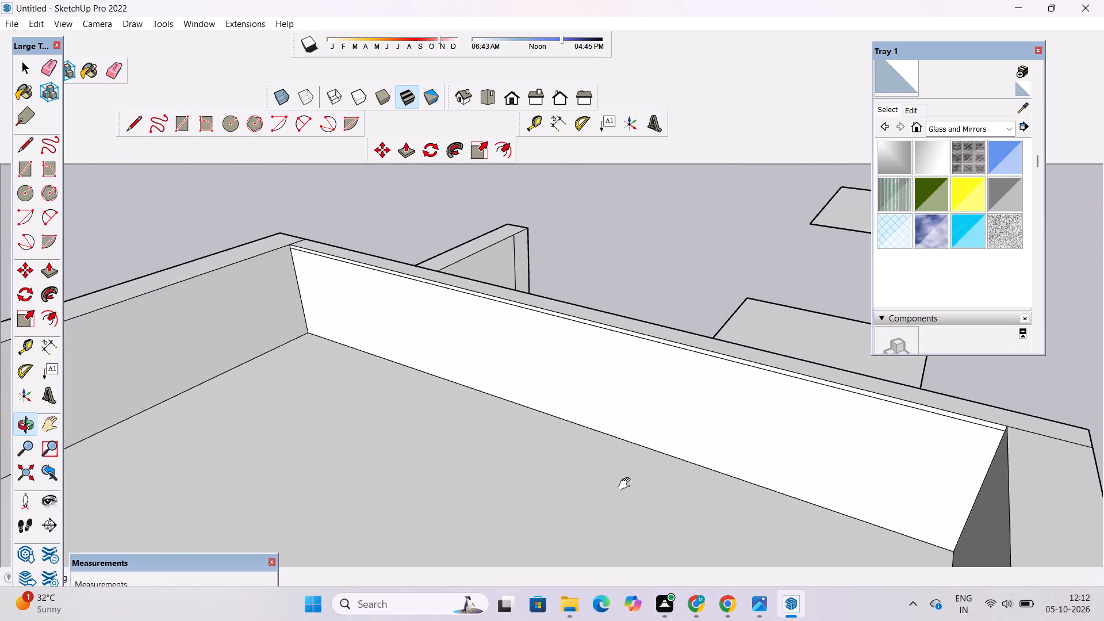
drag(627, 484, 624, 488)
scroll(622, 474, up, 2)
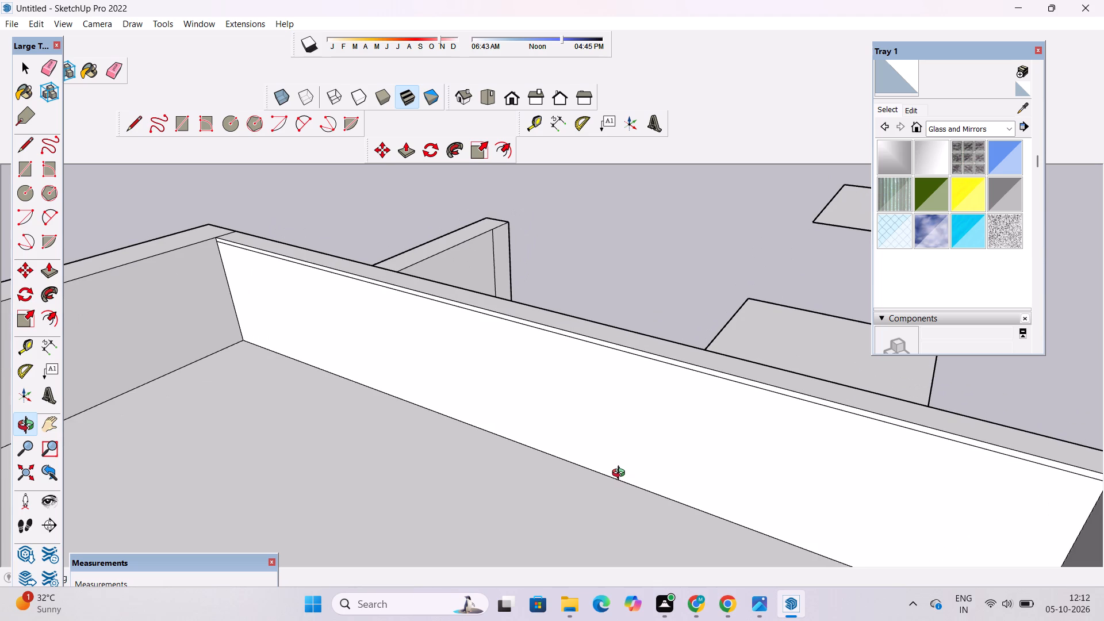
key(e)
scroll(624, 370, up, 5)
drag(653, 344, 656, 352)
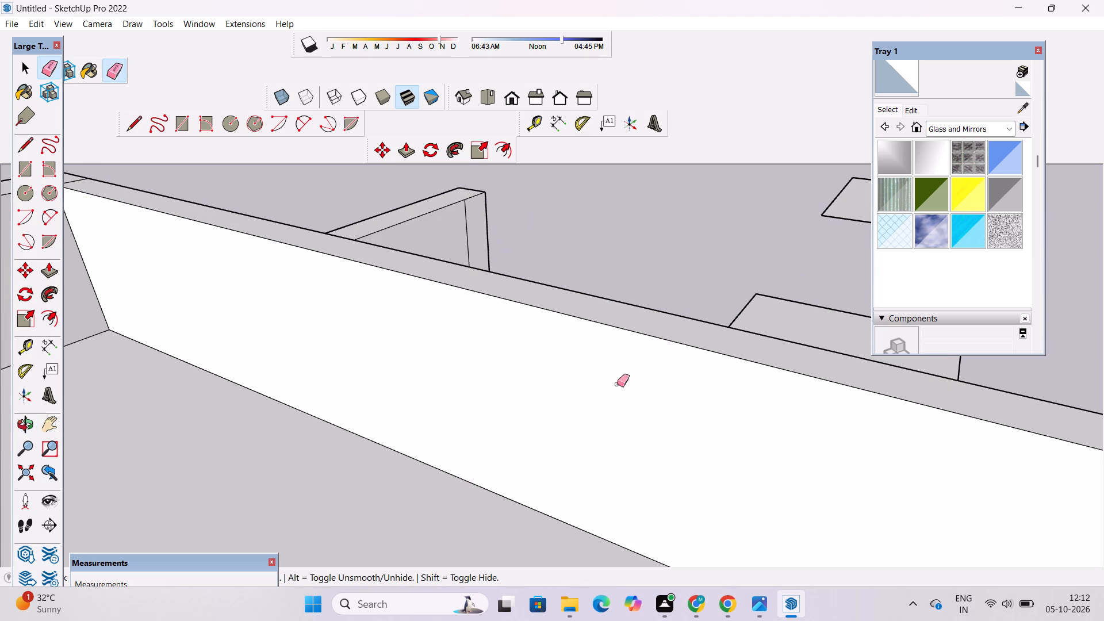
Examine the roof parapet and its front terrace-side corner from above.
scroll(593, 402, down, 5)
key(o)
scroll(593, 402, down, 10)
drag(697, 417, 620, 424)
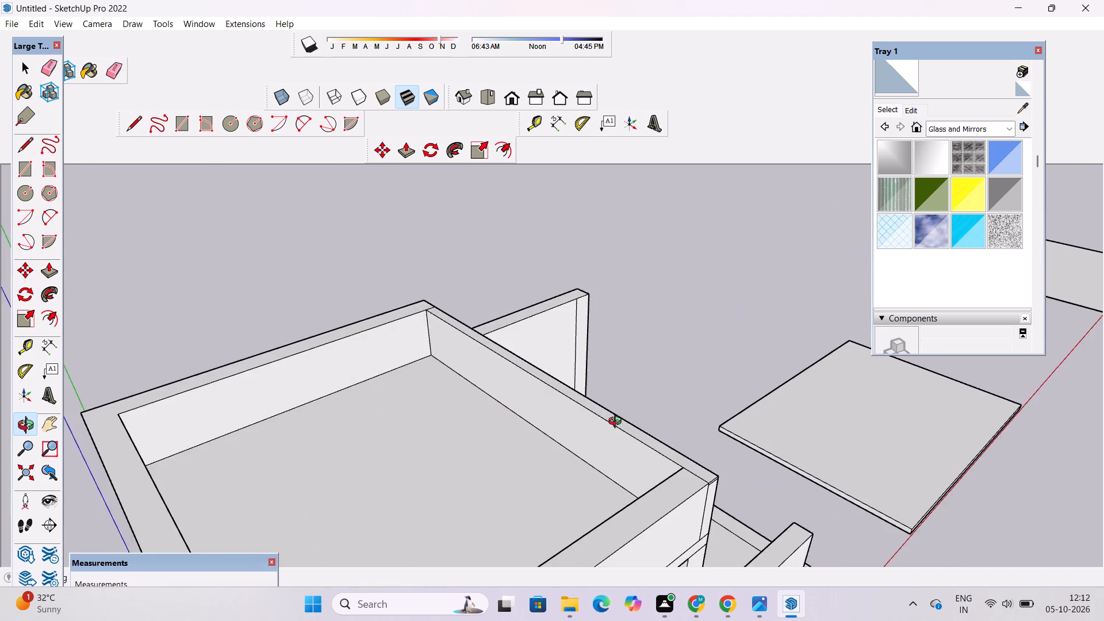
scroll(618, 423, down, 9)
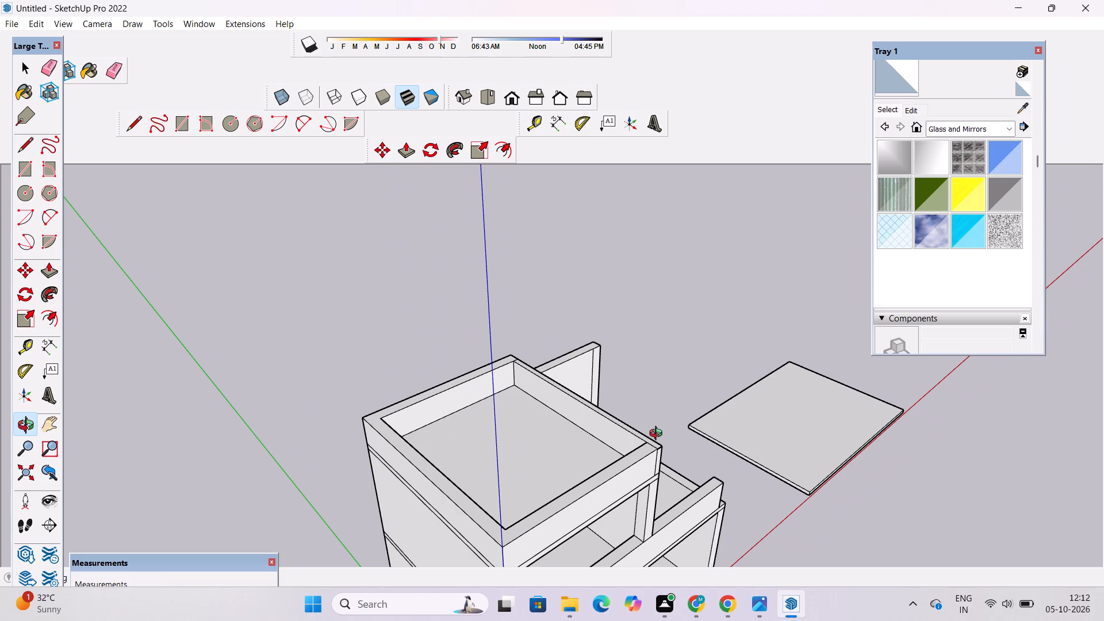
scroll(658, 435, up, 5)
scroll(650, 485, down, 4)
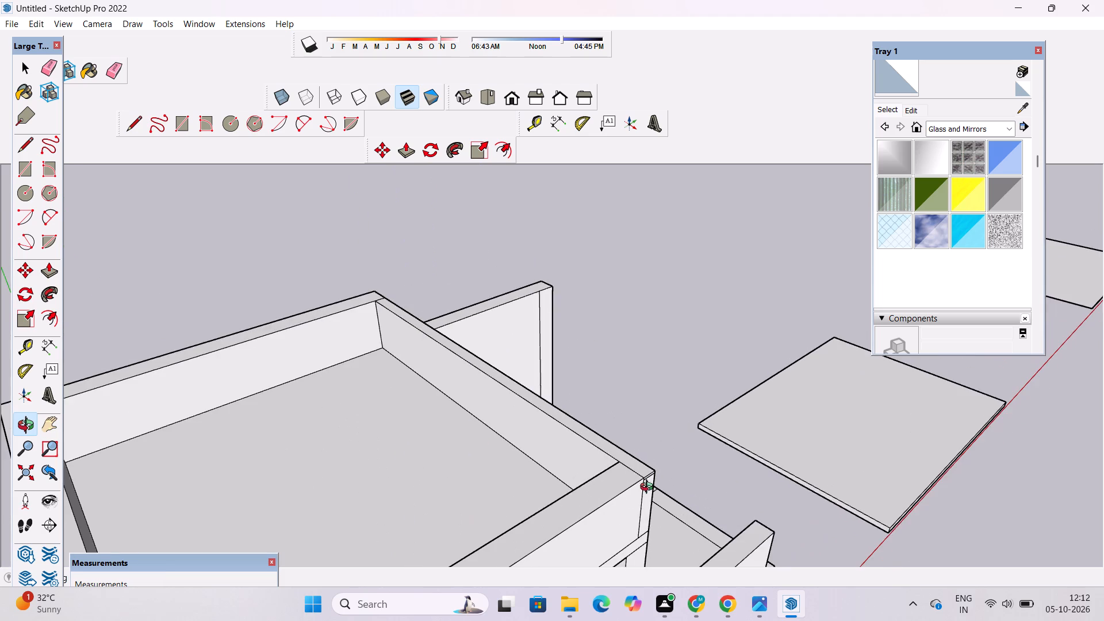
drag(641, 542, 654, 488)
scroll(654, 489, up, 4)
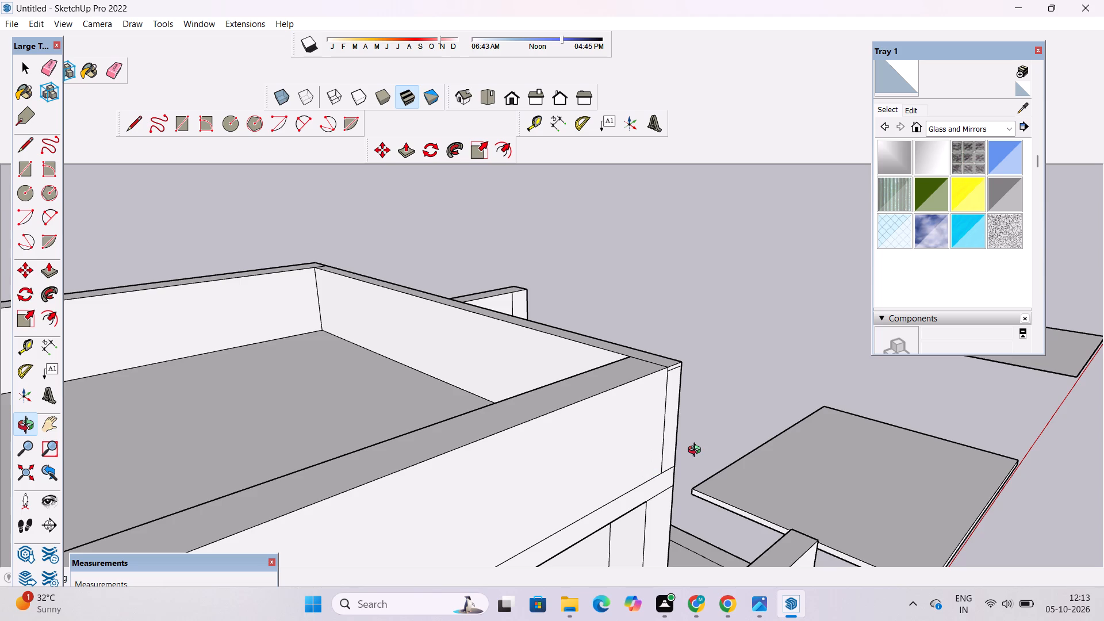
scroll(684, 449, down, 3)
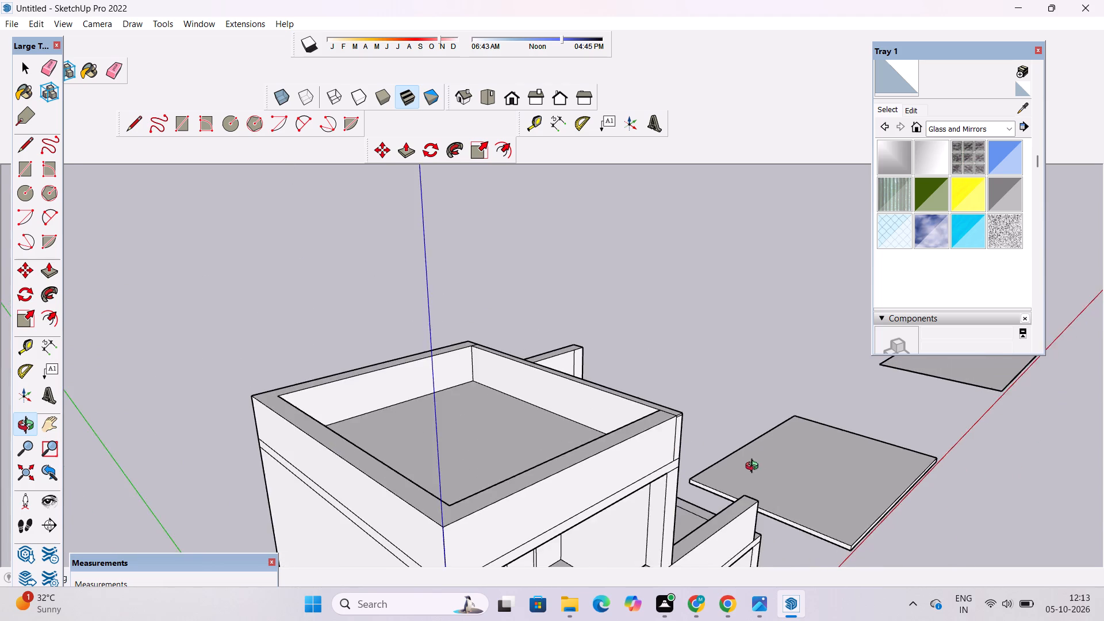
drag(760, 476, 662, 484)
shift+drag(607, 504, 687, 411)
drag(692, 443, 524, 419)
Examine the upper storey's terrace-side corner, the seams below the parapet and the adjoining terrace from several angles.
scroll(593, 357, up, 2)
shift+click(593, 350)
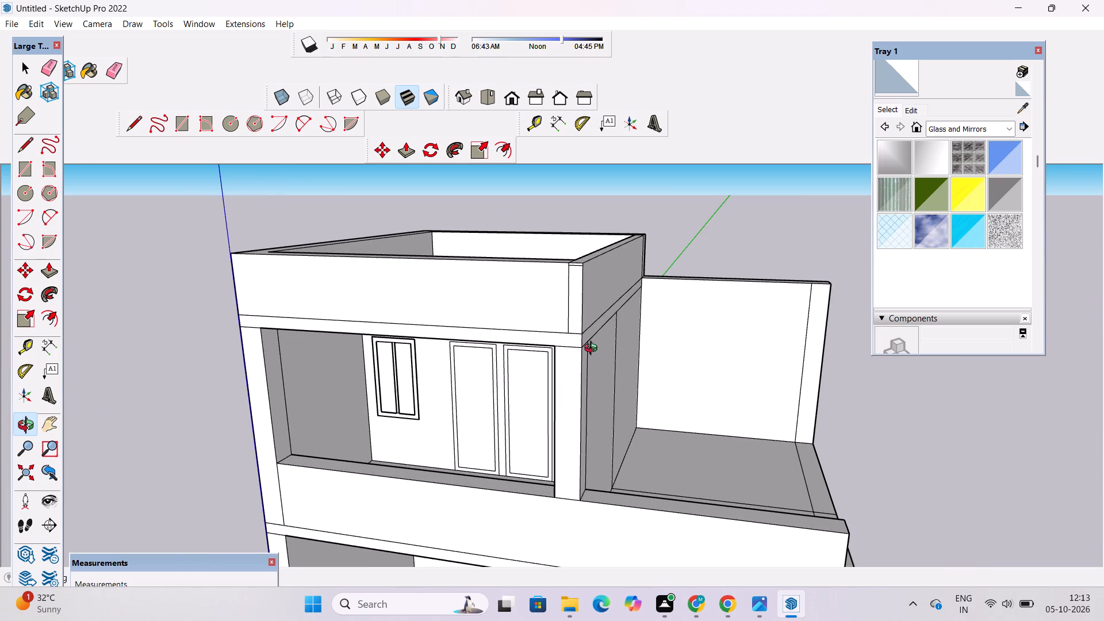
scroll(593, 350, up, 3)
scroll(593, 350, down, 3)
scroll(593, 350, up, 3)
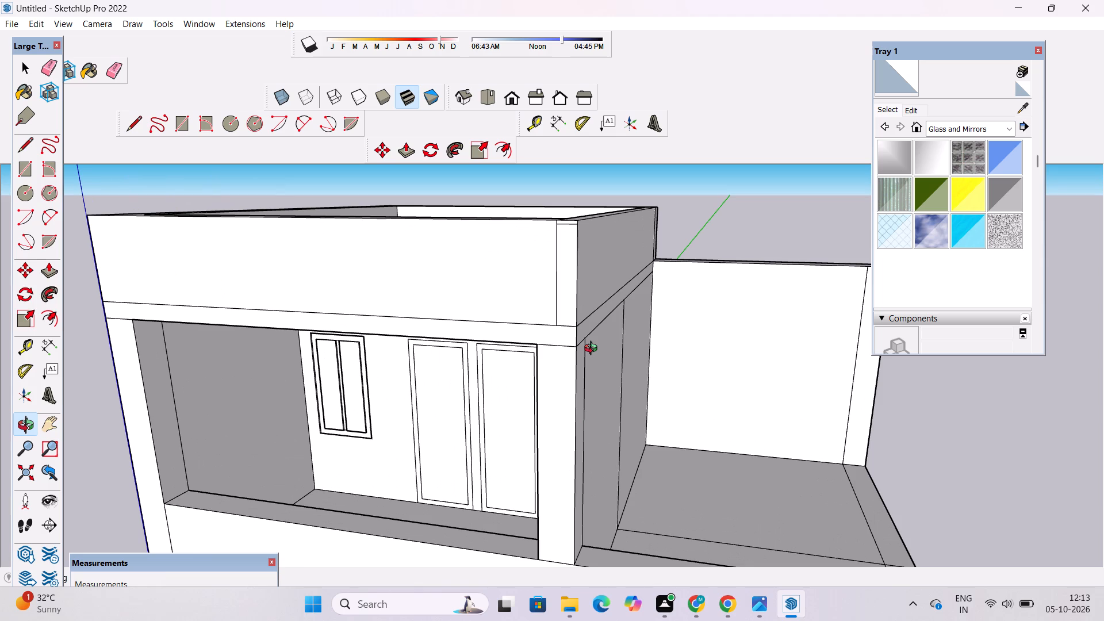
scroll(593, 350, down, 2)
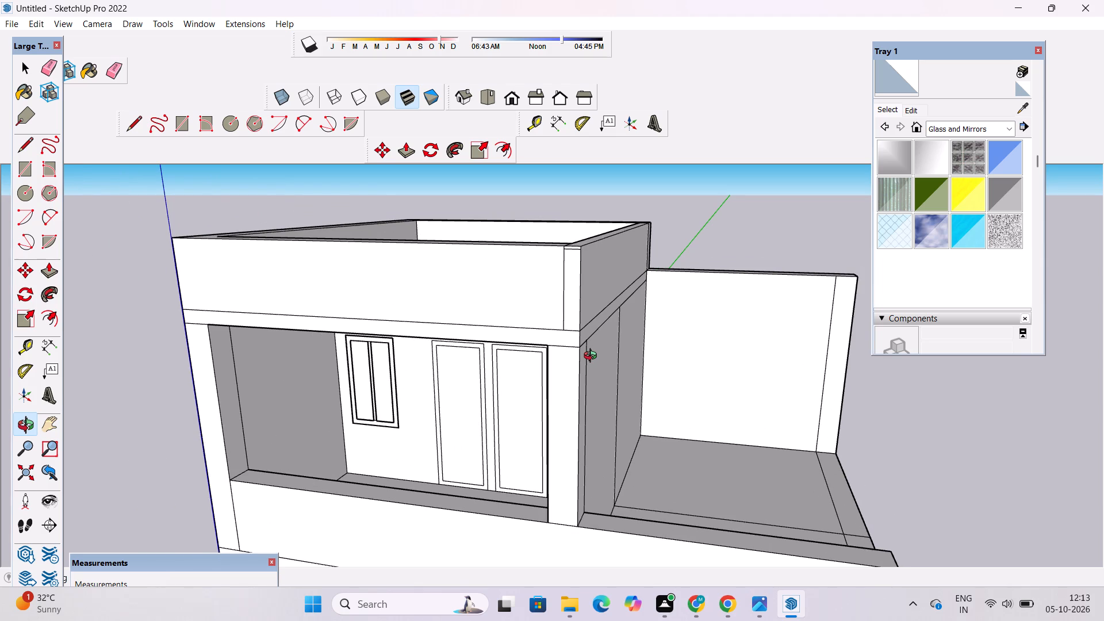
scroll(603, 371, up, 3)
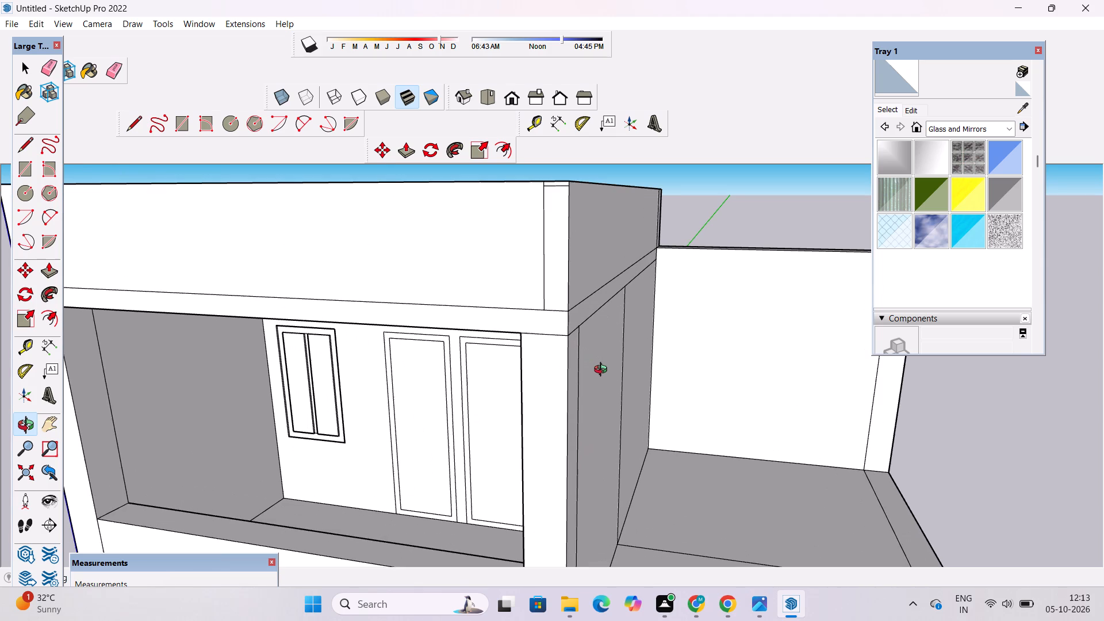
scroll(603, 360, down, 2)
drag(603, 363, 604, 408)
scroll(599, 406, up, 2)
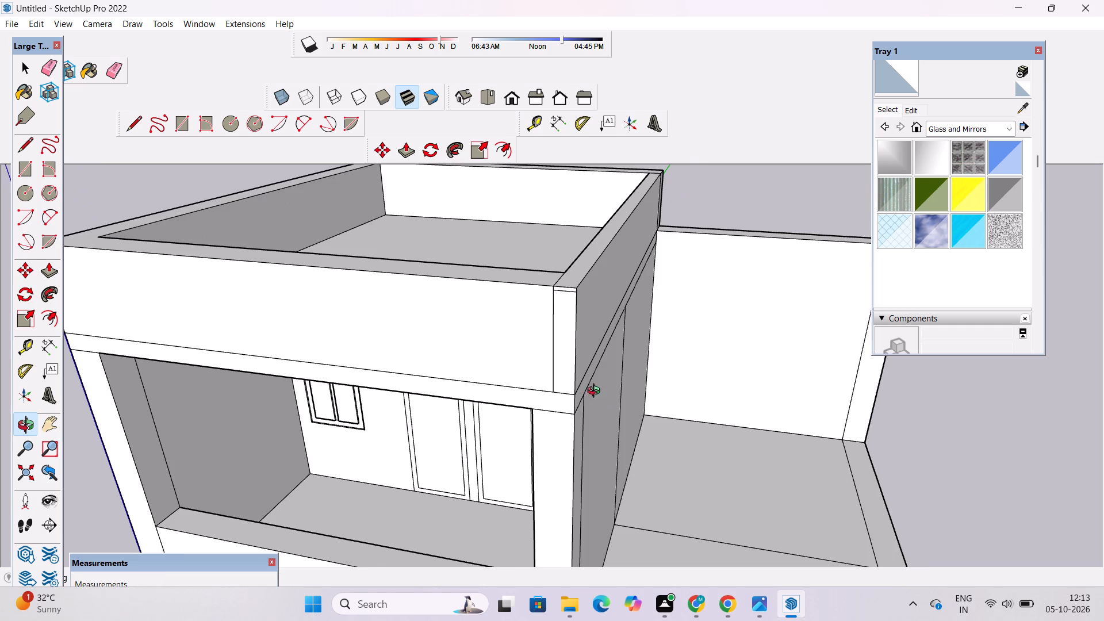
shift+drag(596, 389, 589, 413)
drag(546, 410, 609, 391)
scroll(612, 390, down, 4)
scroll(616, 397, up, 4)
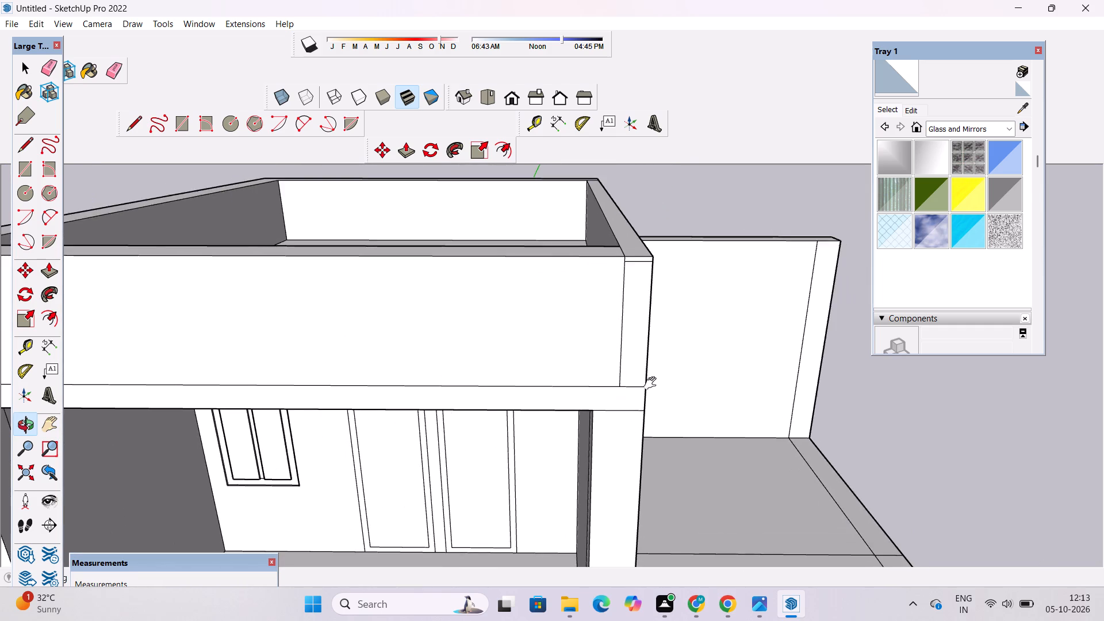
shift+drag(653, 384, 572, 361)
drag(589, 334, 386, 430)
scroll(394, 409, down, 18)
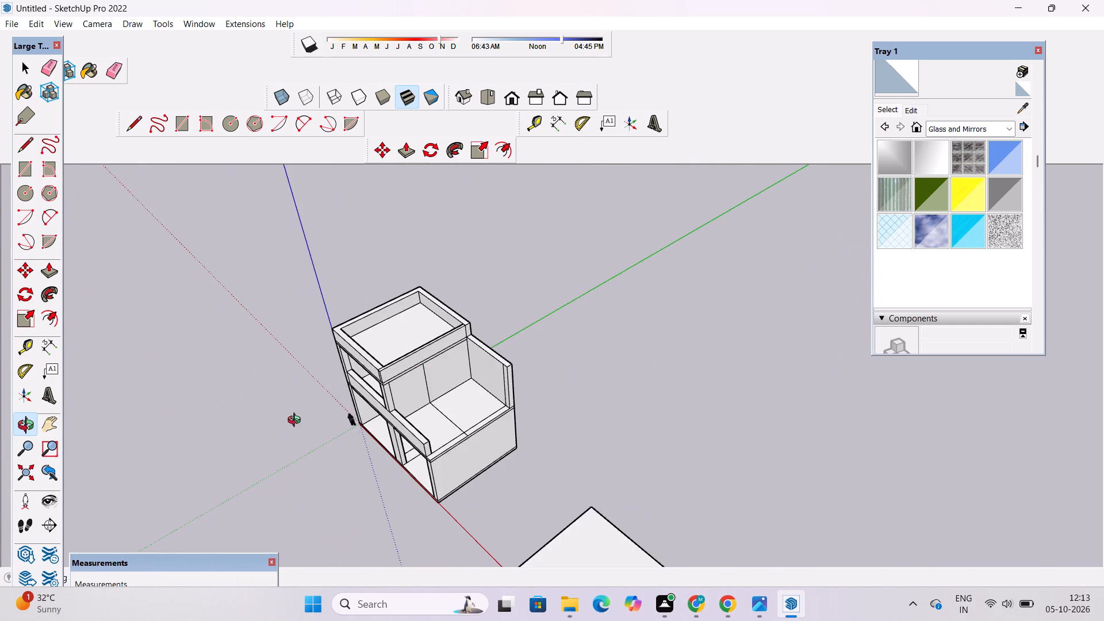
drag(297, 421, 589, 293)
scroll(542, 390, up, 10)
drag(645, 359, 512, 381)
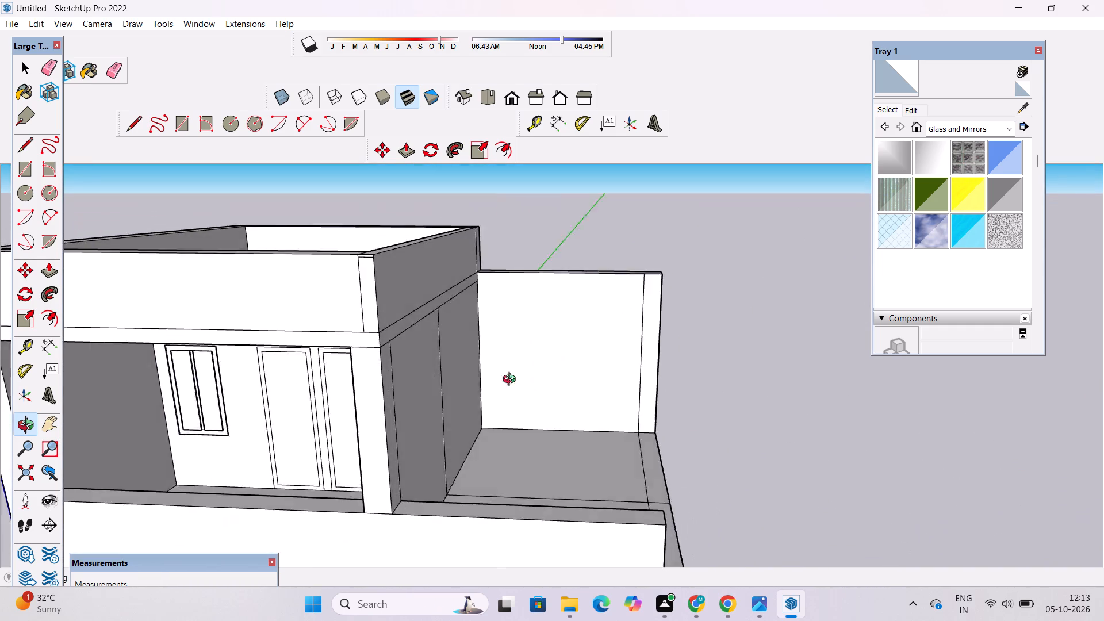
drag(512, 381, 494, 388)
shift+scroll(493, 389, down, 6)
shift+drag(513, 378, 554, 426)
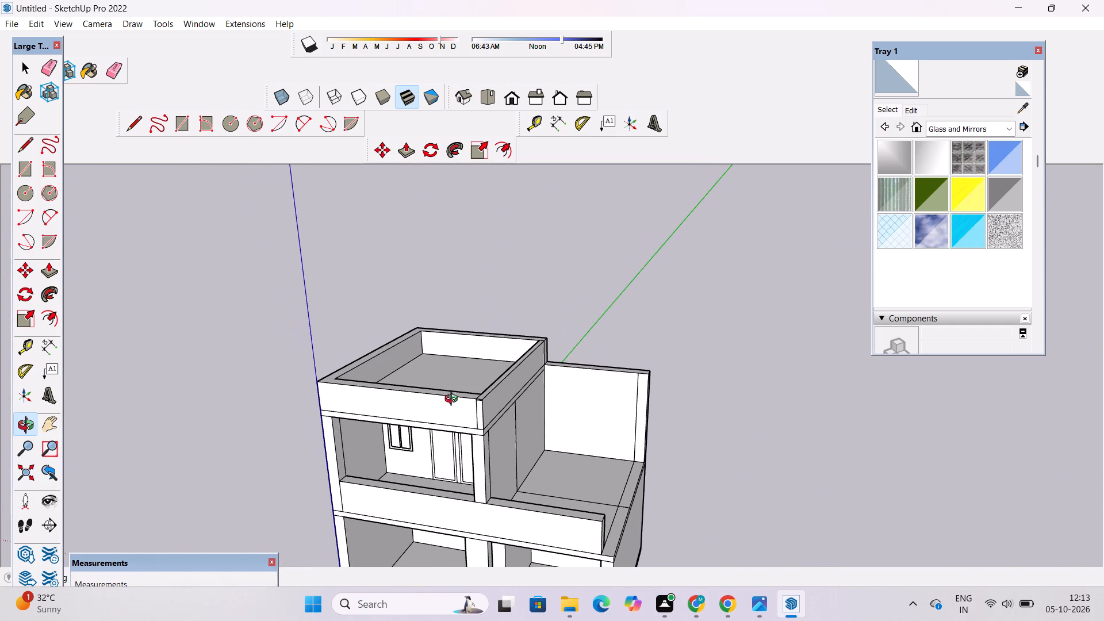
Examine the upper storey's front, its roof parapet and the adjoining terrace from the front and from above.
scroll(446, 397, up, 2)
shift+drag(450, 426, 528, 365)
scroll(545, 399, up, 4)
drag(560, 405, 625, 340)
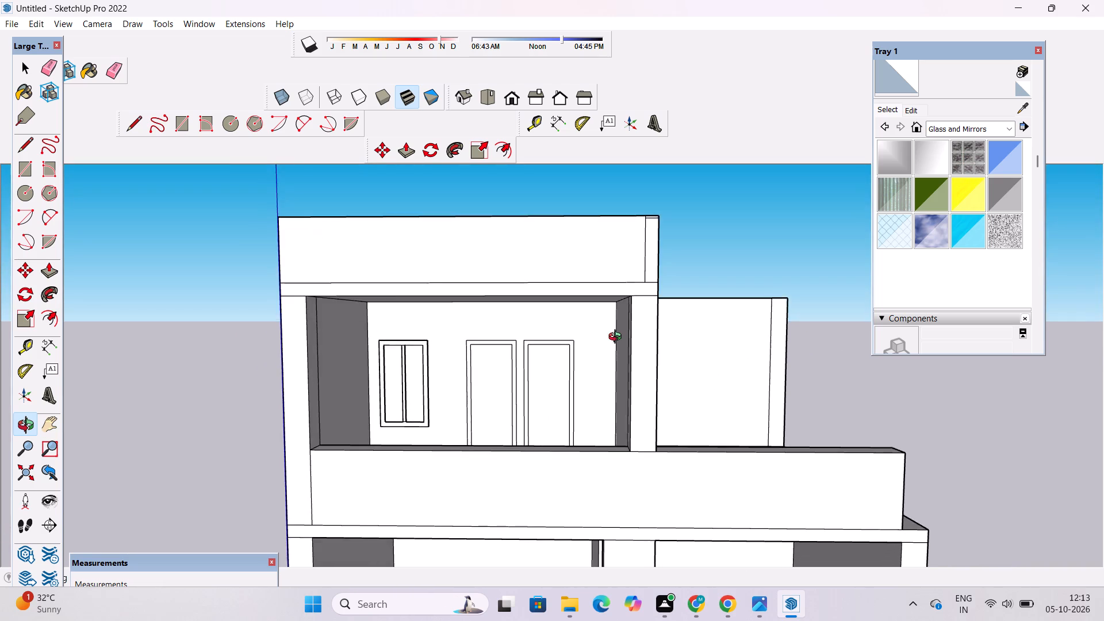
shift+scroll(618, 338, down, 5)
shift+drag(628, 344, 593, 341)
scroll(550, 381, down, 2)
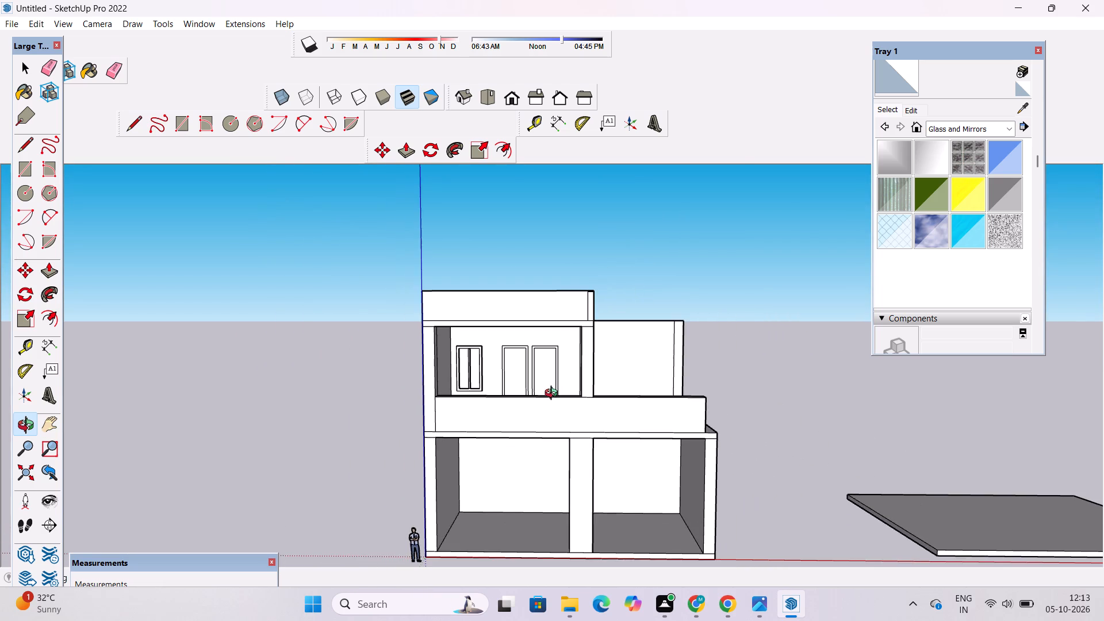
drag(561, 422, 602, 573)
scroll(632, 508, up, 3)
shift+drag(722, 444, 619, 464)
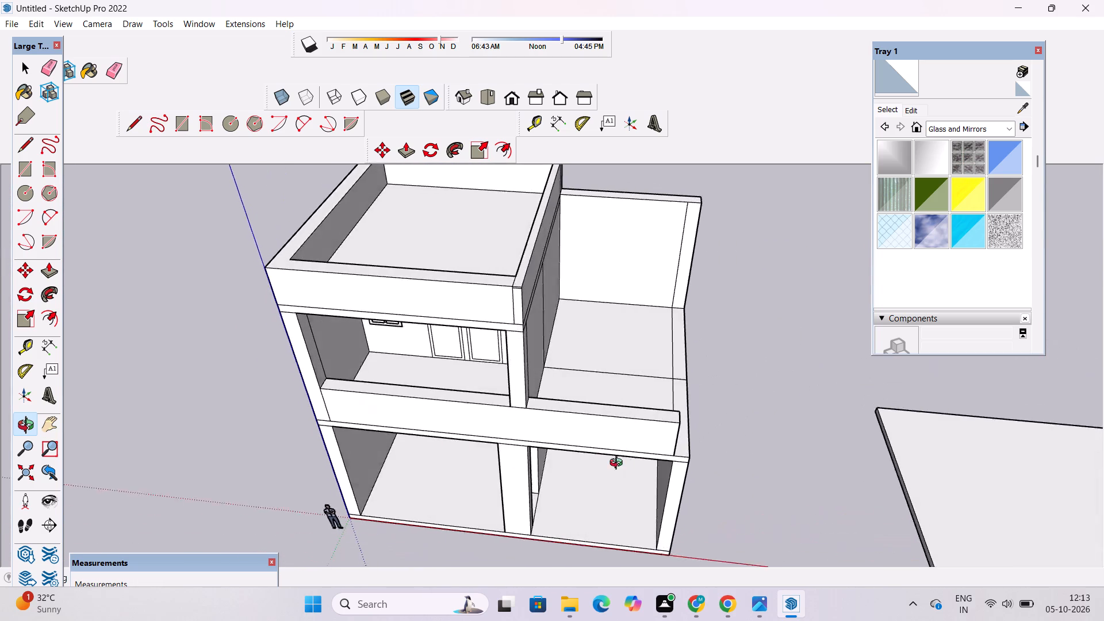
shift+drag(619, 464, 570, 469)
scroll(577, 455, down, 3)
shift+drag(617, 434, 609, 454)
drag(608, 469, 634, 532)
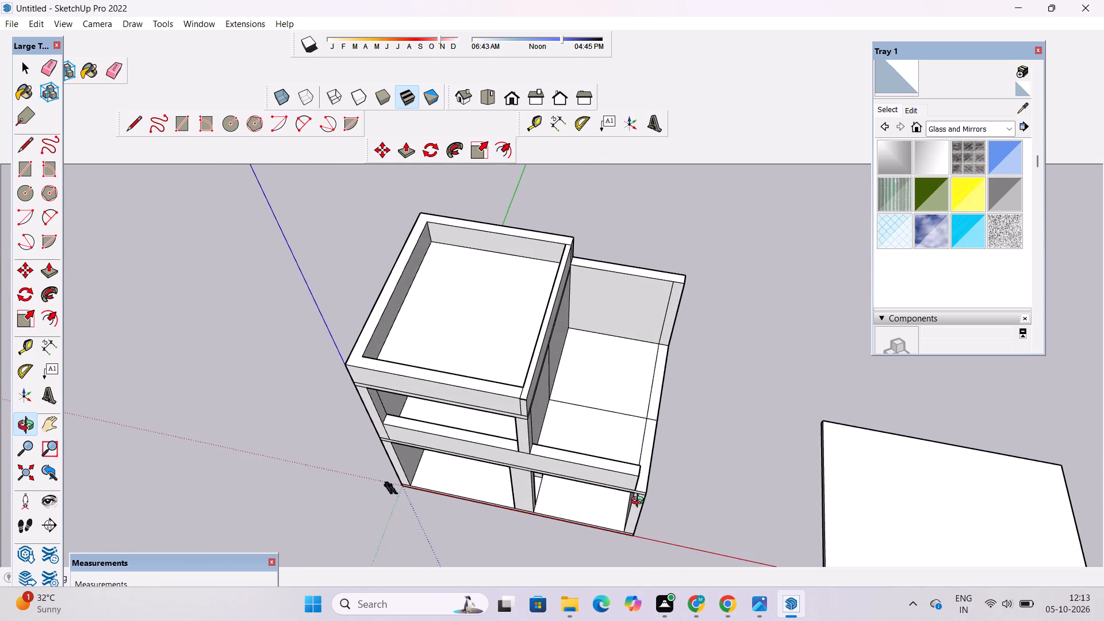
scroll(638, 499, up, 1)
shift+drag(630, 492, 551, 482)
drag(541, 484, 657, 484)
scroll(619, 433, up, 4)
shift+drag(619, 433, 634, 482)
drag(635, 489, 549, 513)
scroll(522, 449, down, 5)
shift+drag(543, 423, 562, 524)
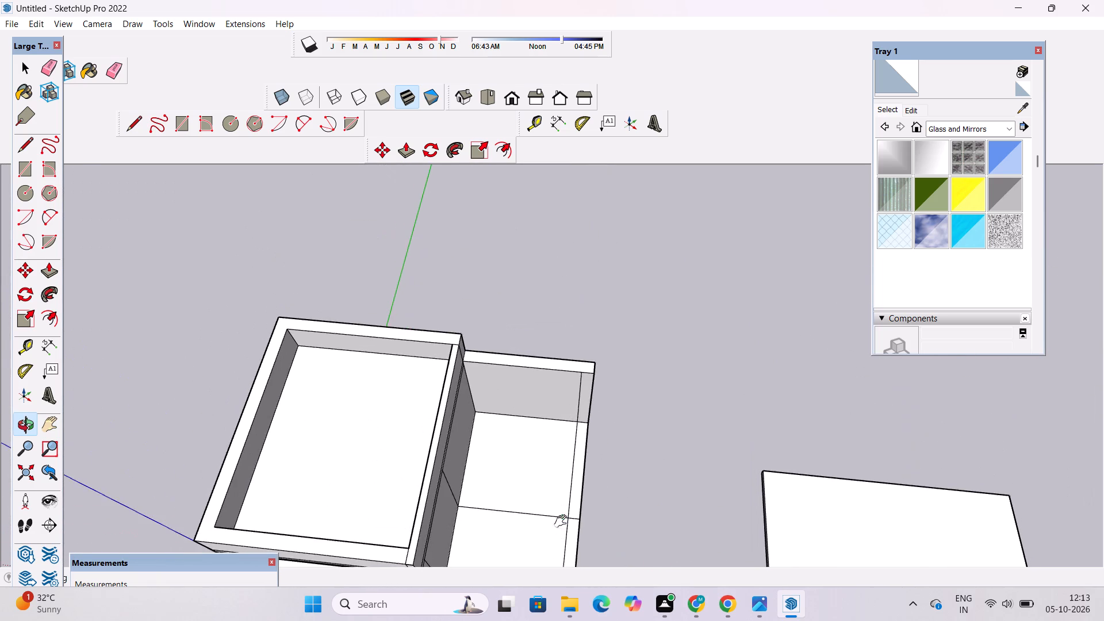
scroll(545, 511, up, 3)
drag(544, 510, 553, 346)
scroll(553, 348, down, 4)
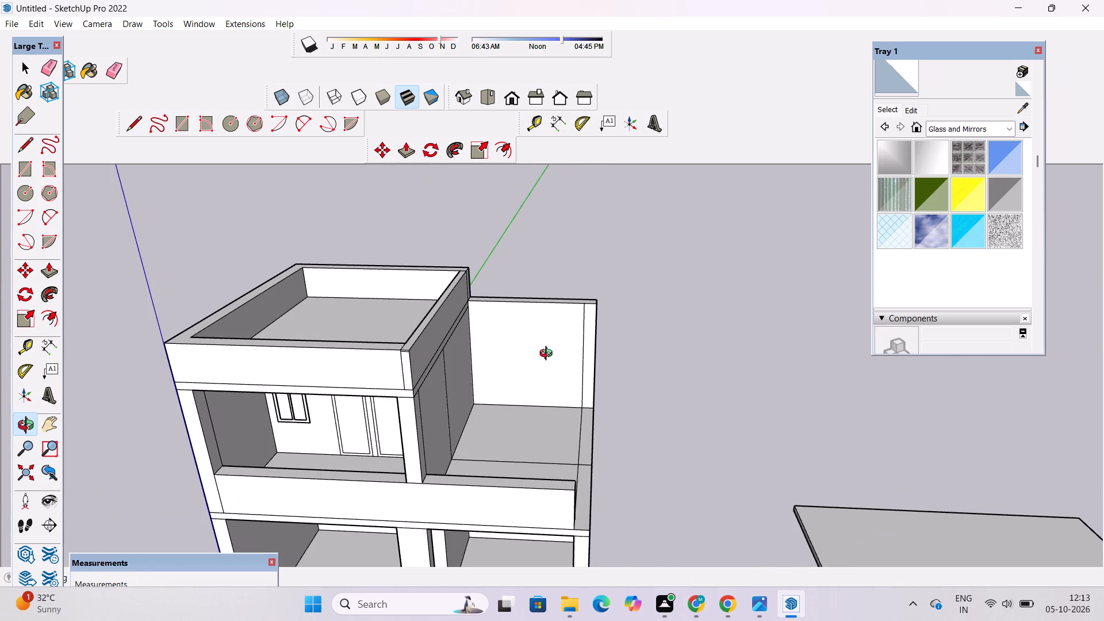
drag(551, 401, 561, 457)
scroll(559, 465, up, 3)
shift+click(557, 460)
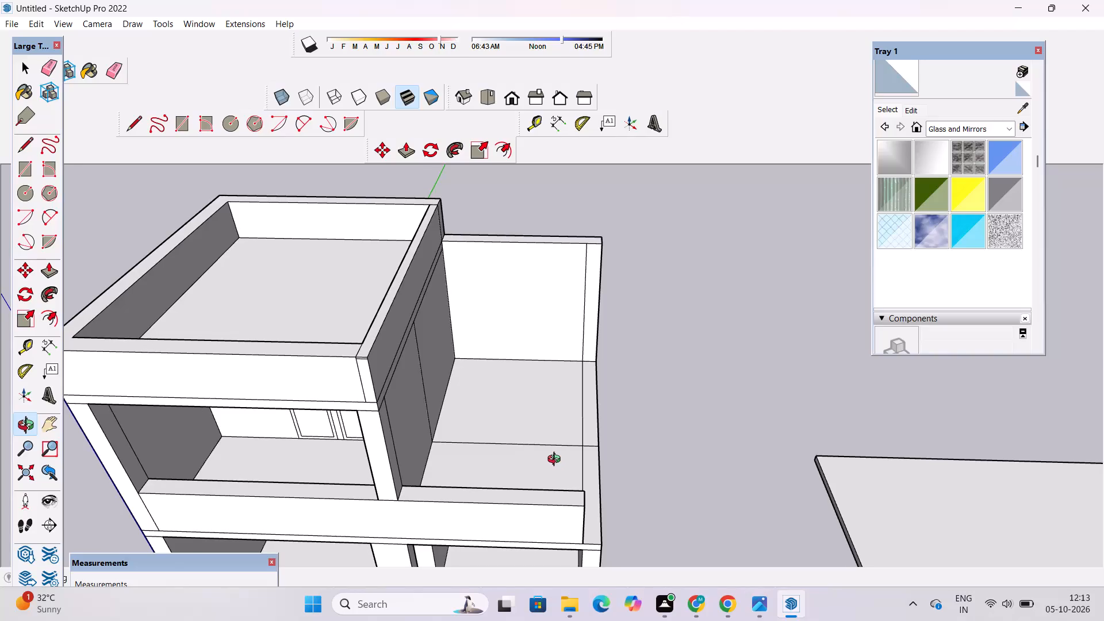
scroll(557, 461, down, 2)
shift+drag(545, 460, 565, 476)
drag(550, 480, 550, 392)
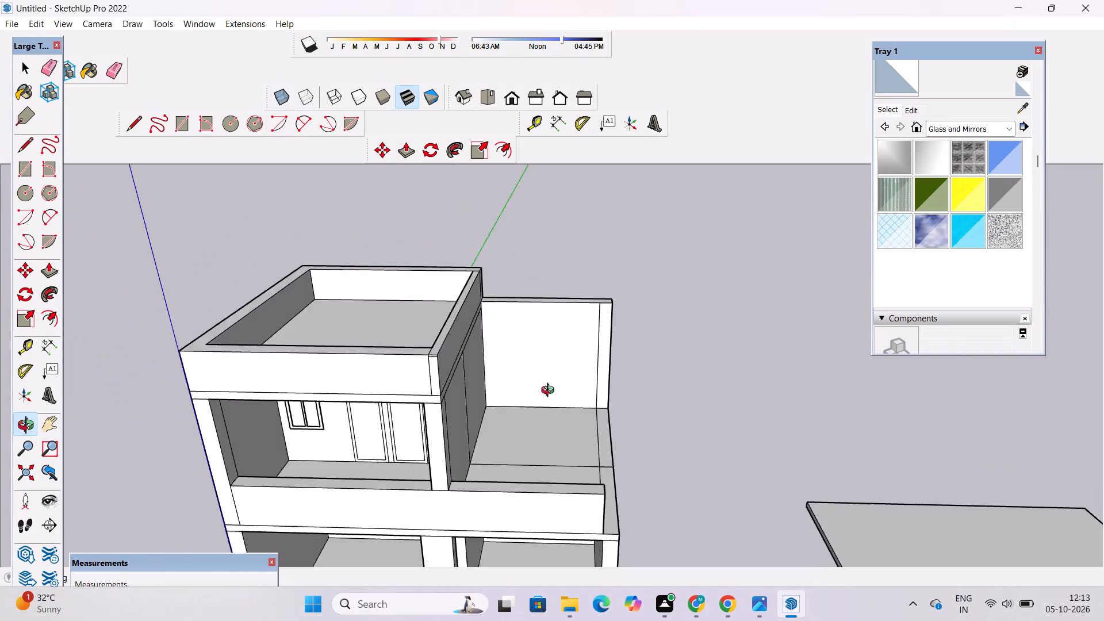
drag(550, 392, 555, 324)
shift+drag(542, 330, 593, 349)
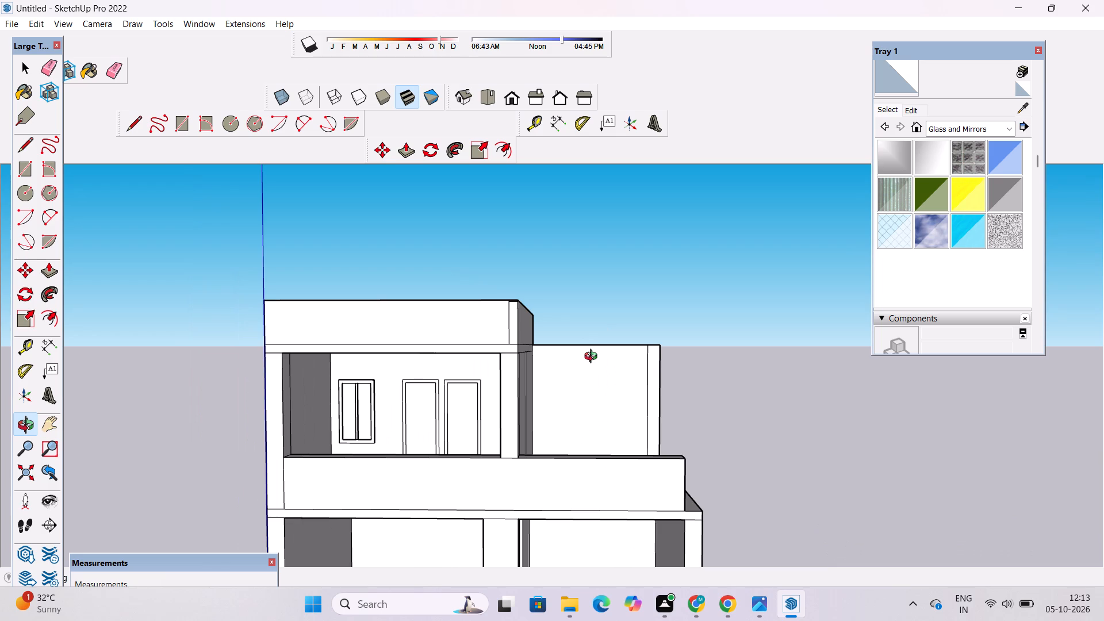
scroll(594, 360, down, 3)
shift+drag(592, 361, 592, 385)
shift+drag(589, 394, 589, 439)
scroll(531, 455, up, 2)
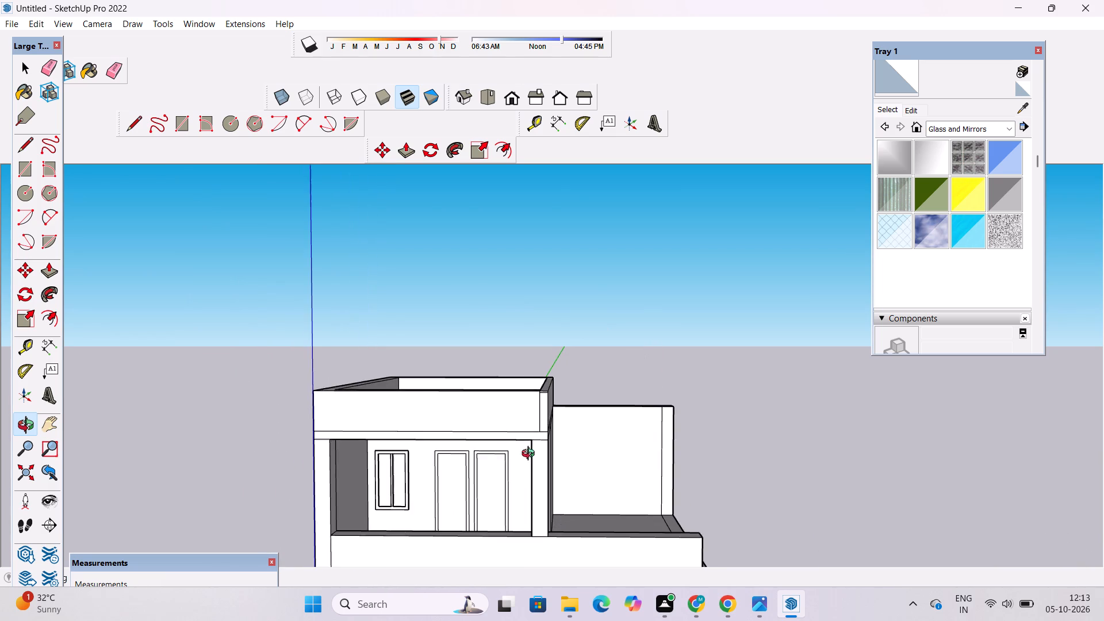
scroll(531, 455, up, 1)
shift+drag(527, 455, 519, 387)
drag(534, 389, 551, 439)
scroll(551, 431, down, 3)
drag(551, 434, 551, 296)
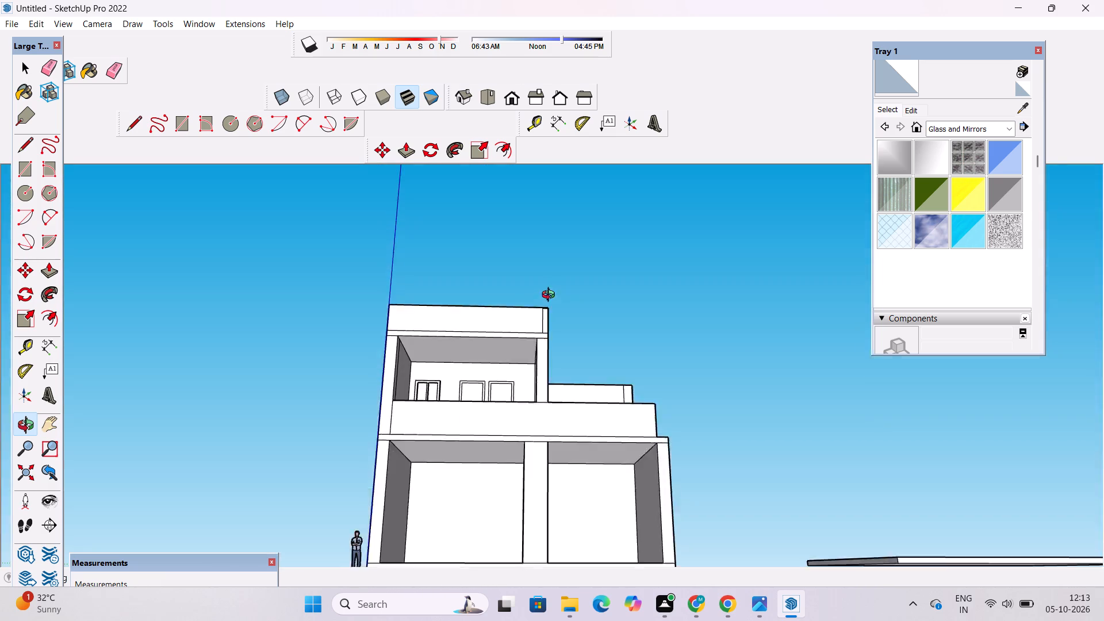
drag(551, 296, 490, 443)
shift+scroll(488, 331, down, 6)
drag(500, 389, 494, 463)
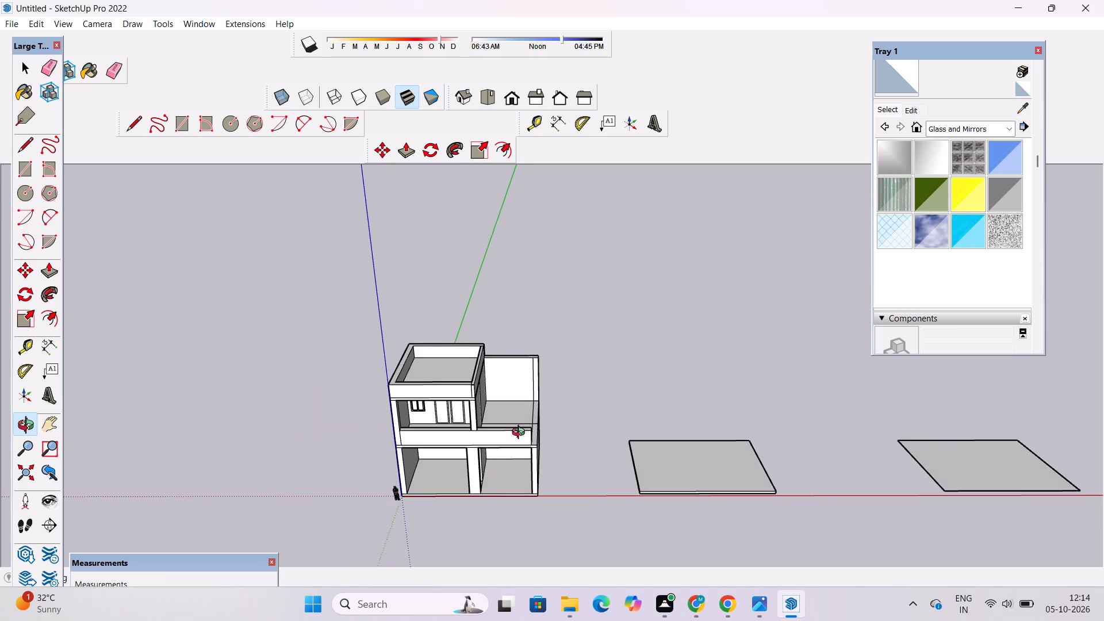
Examine the tops and corner joints of the roof parapet closely from above.
scroll(503, 340, up, 4)
drag(516, 383, 501, 385)
shift+drag(473, 373, 549, 378)
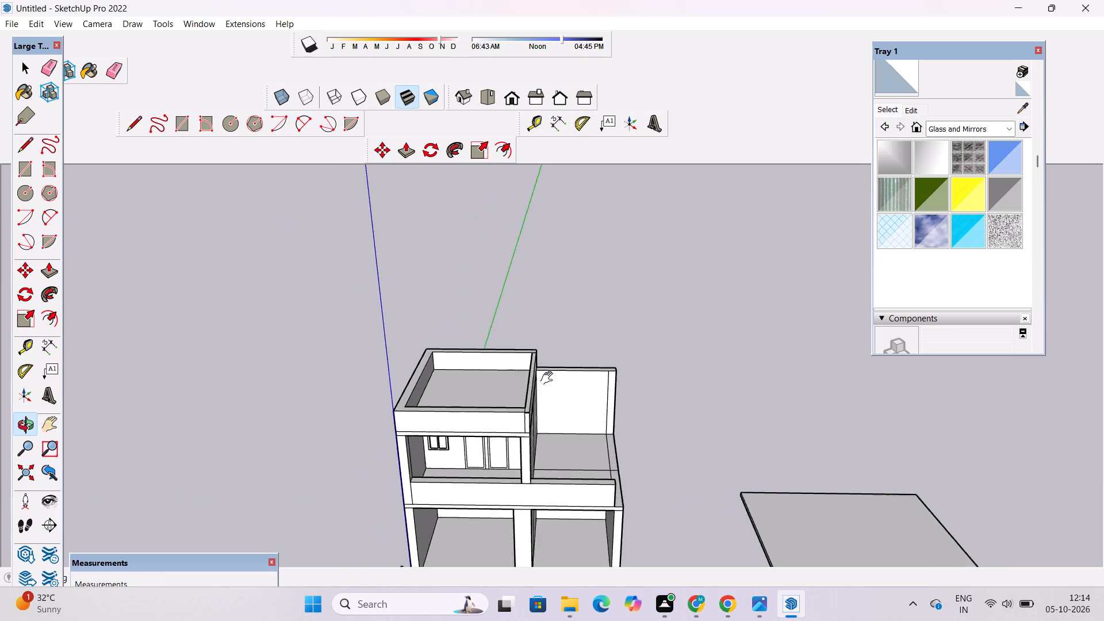
shift+drag(549, 378, 563, 379)
scroll(501, 412, up, 3)
drag(535, 473, 536, 559)
scroll(550, 441, up, 5)
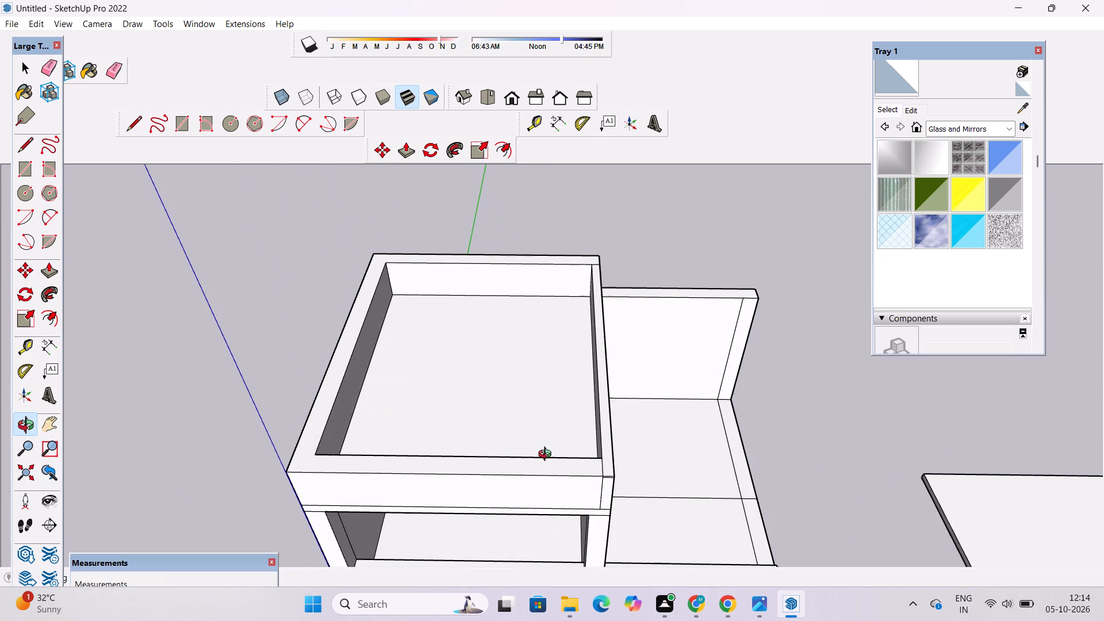
drag(546, 459, 568, 385)
drag(567, 405, 558, 435)
scroll(553, 445, up, 1)
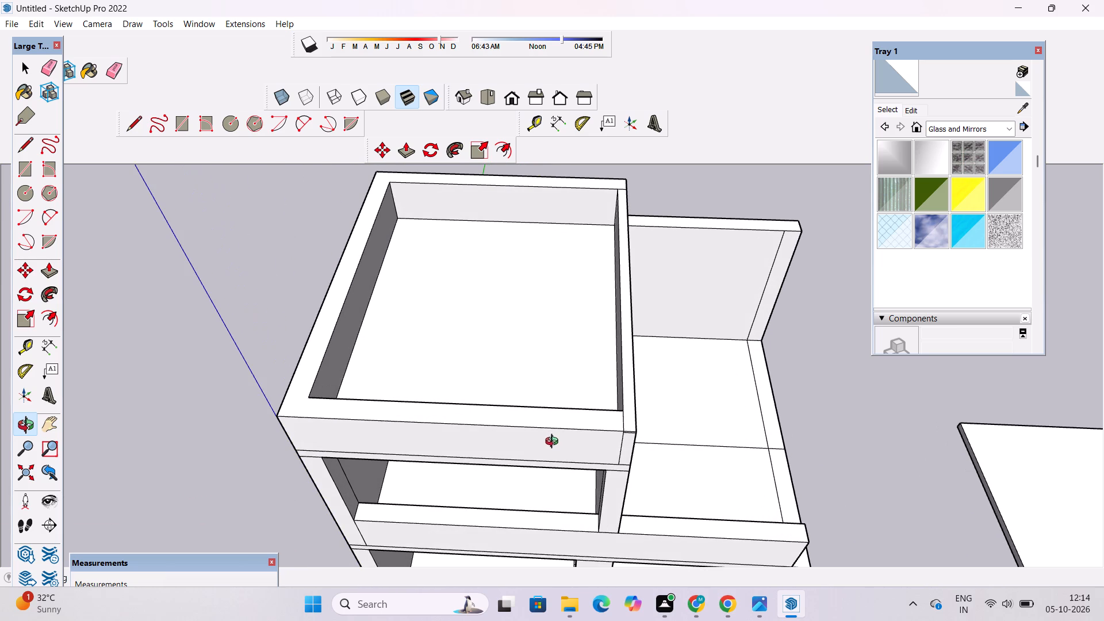
scroll(555, 443, down, 3)
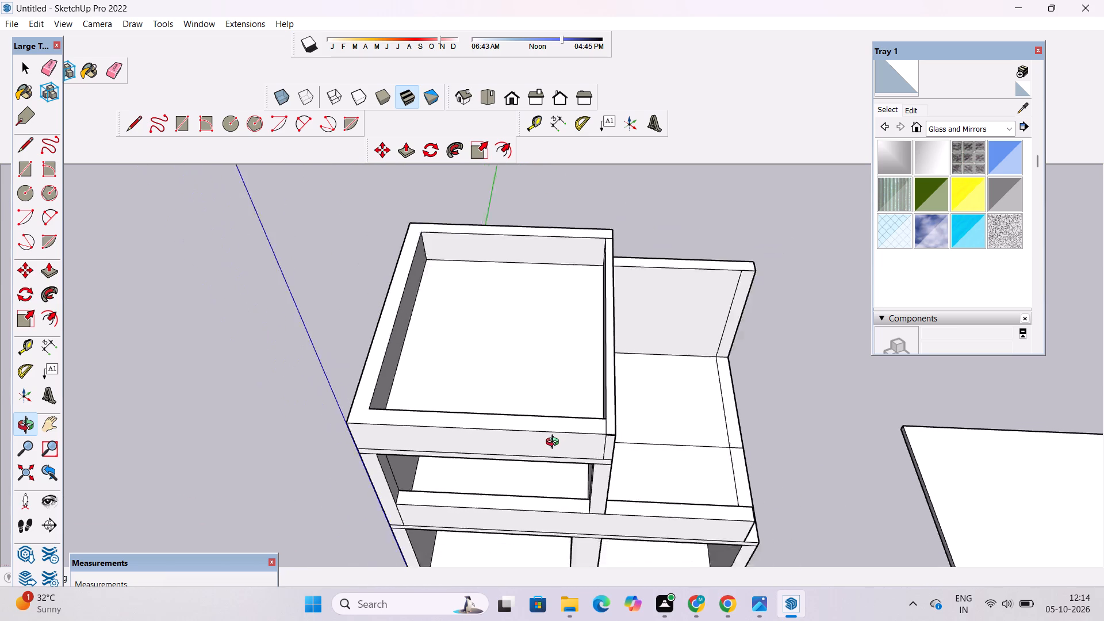
scroll(555, 443, down, 3)
scroll(555, 443, up, 1)
scroll(555, 454, down, 5)
Examine the whole building from the front and both front corners, checking the walls and parapets for leftover edges.
drag(612, 488, 643, 317)
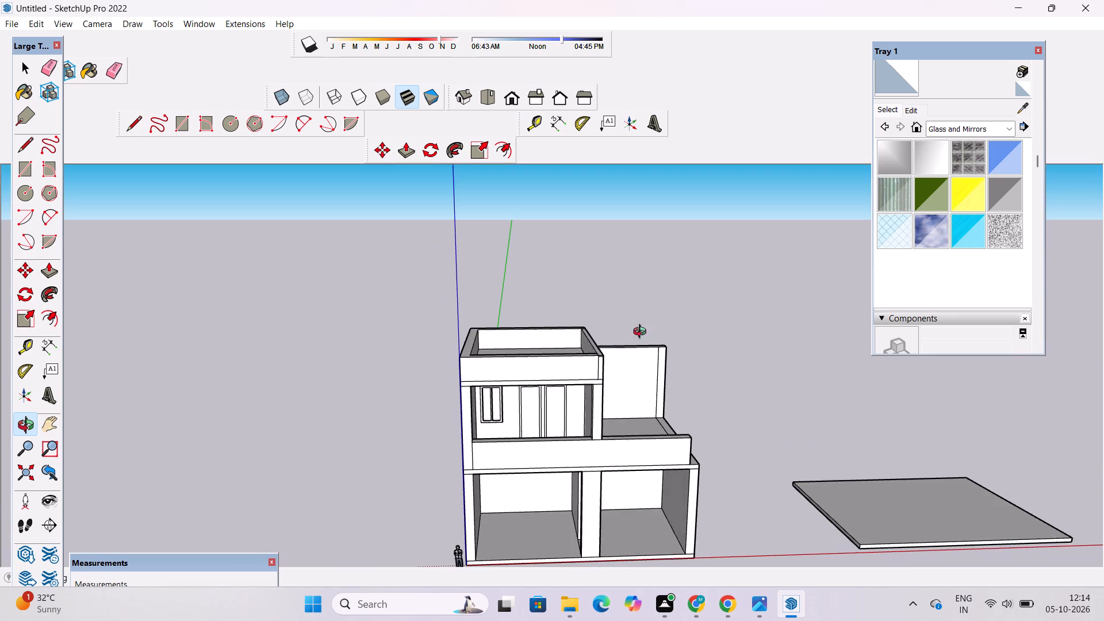
scroll(543, 406, up, 4)
drag(569, 413, 672, 431)
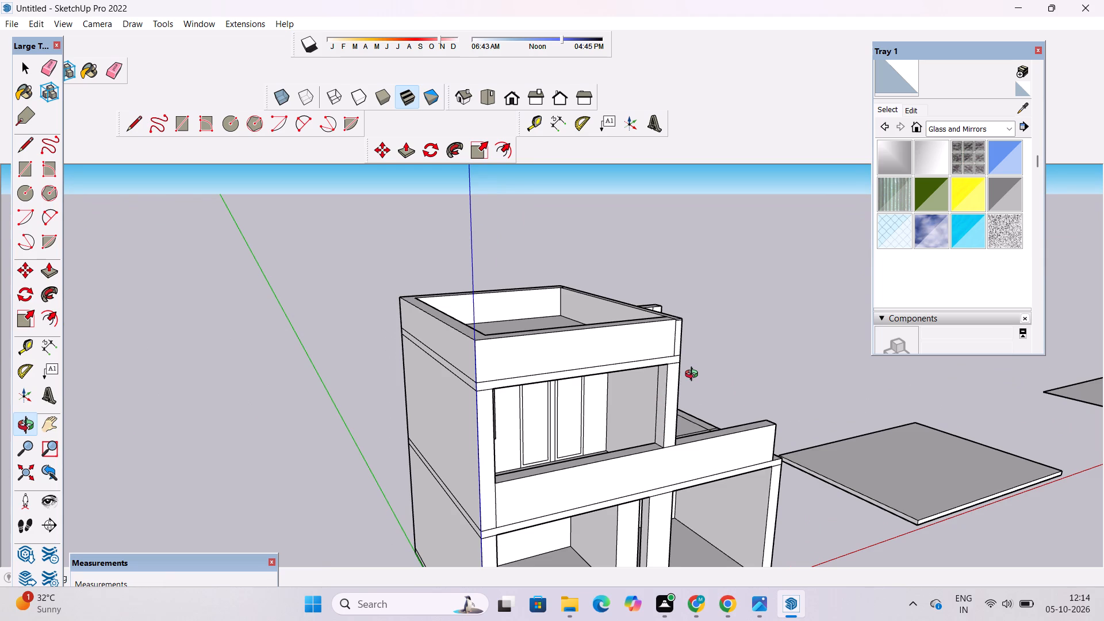
scroll(695, 375, down, 3)
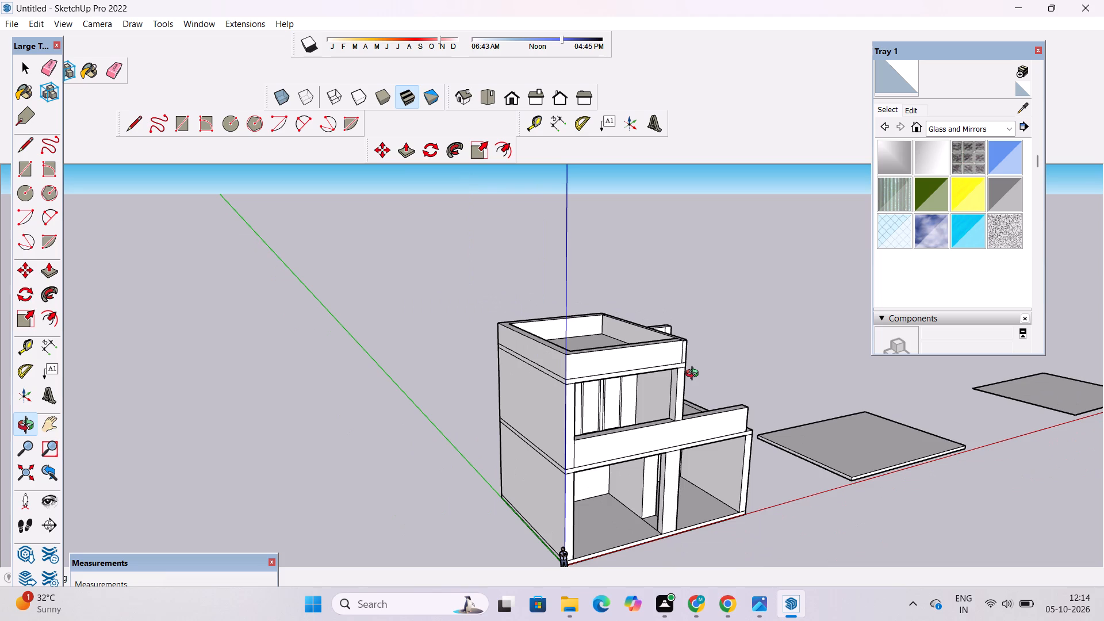
scroll(646, 362, down, 10)
scroll(668, 386, up, 3)
drag(746, 386, 572, 420)
scroll(620, 407, up, 10)
drag(615, 453, 699, 353)
drag(701, 401, 622, 451)
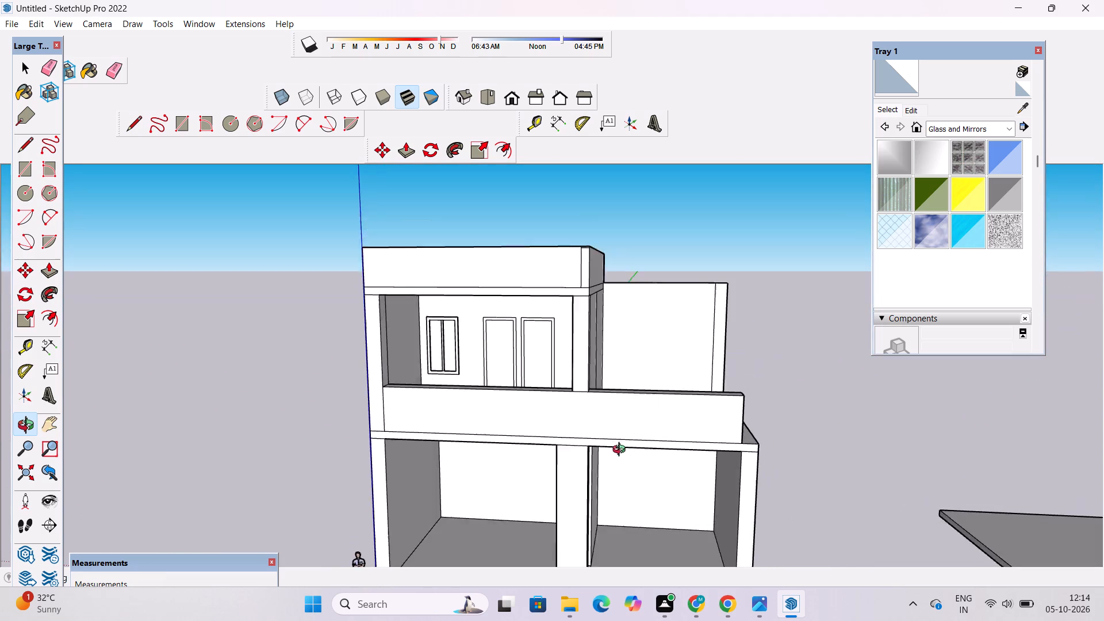
drag(622, 451, 623, 390)
scroll(624, 359, down, 5)
drag(654, 358, 662, 435)
scroll(643, 430, up, 3)
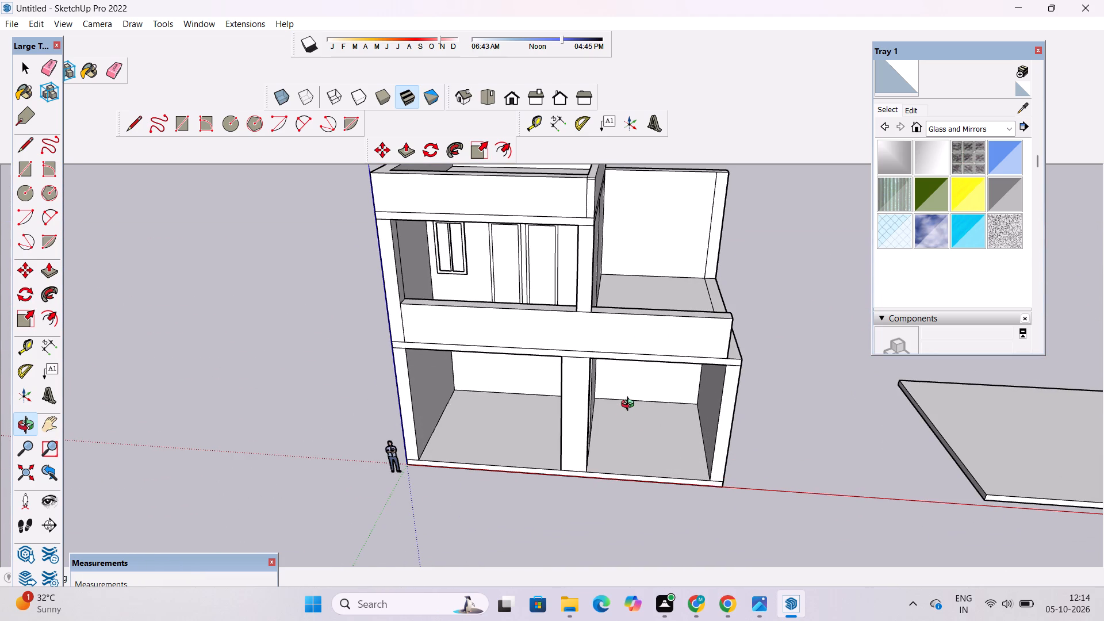
scroll(630, 404, down, 3)
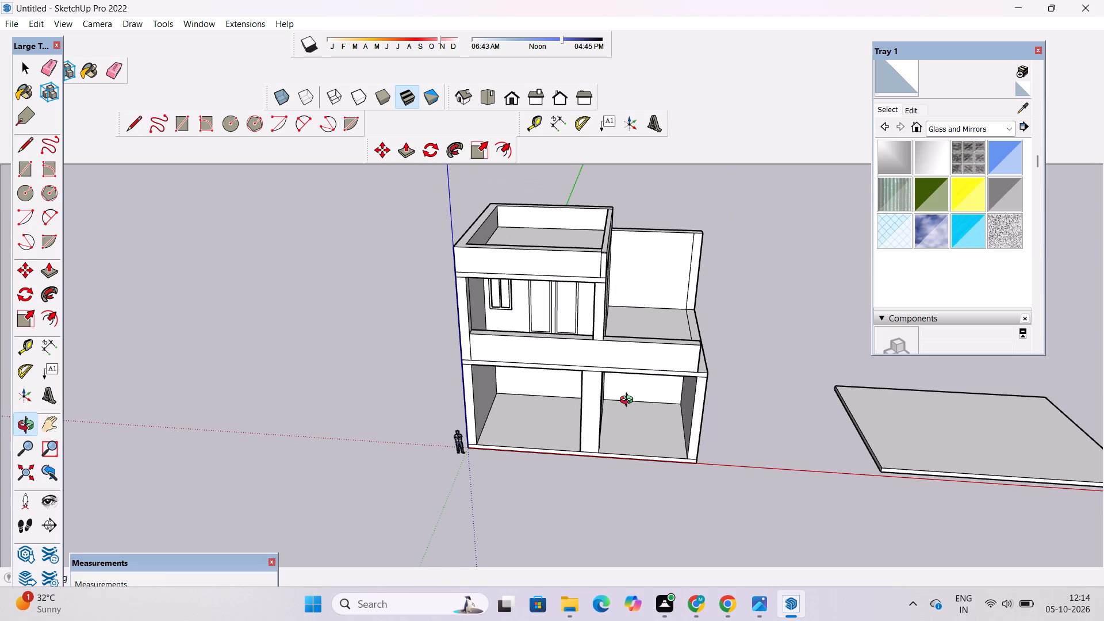
drag(569, 348, 662, 348)
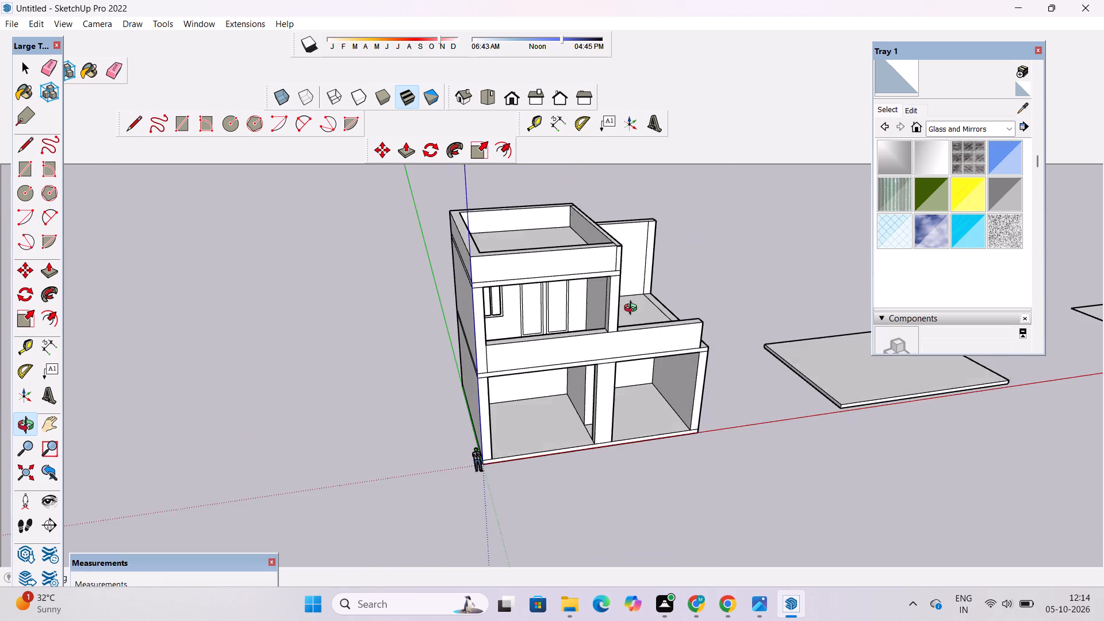
scroll(633, 309, up, 5)
shift+drag(633, 310, 639, 345)
drag(639, 360, 521, 323)
drag(608, 404, 508, 419)
scroll(570, 366, down, 3)
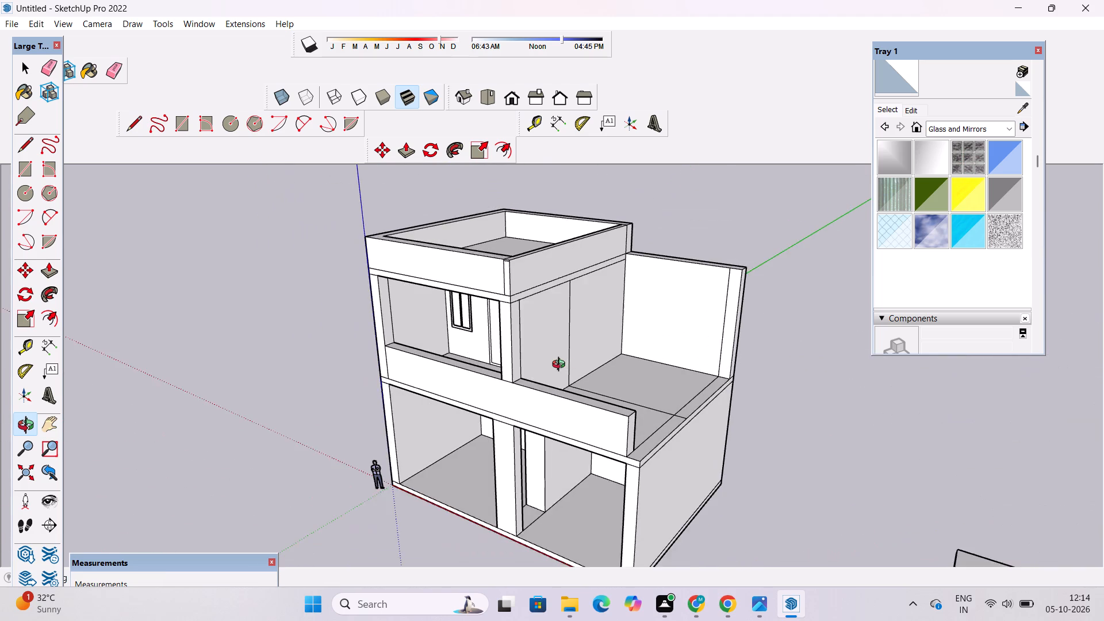
Erase the short leftover horizontal edge just below the top of the roof parapet's front face at the terrace-side corner.
scroll(558, 352, up, 4)
shift+drag(576, 362, 562, 382)
key(e)
scroll(559, 342, up, 2)
drag(566, 306, 554, 332)
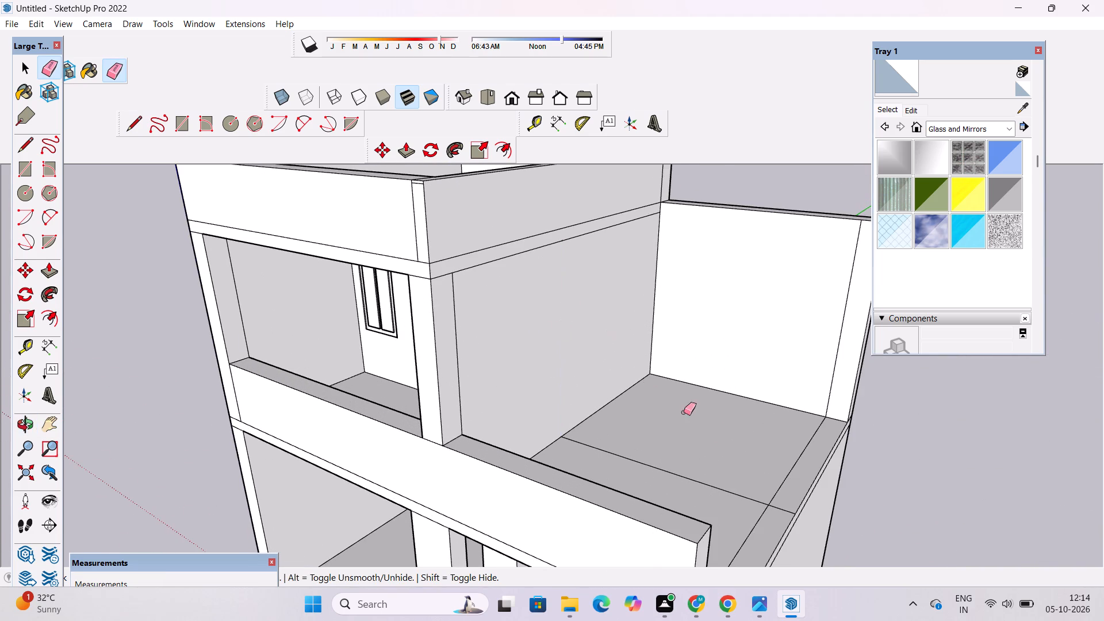
key(o)
scroll(596, 450, down, 6)
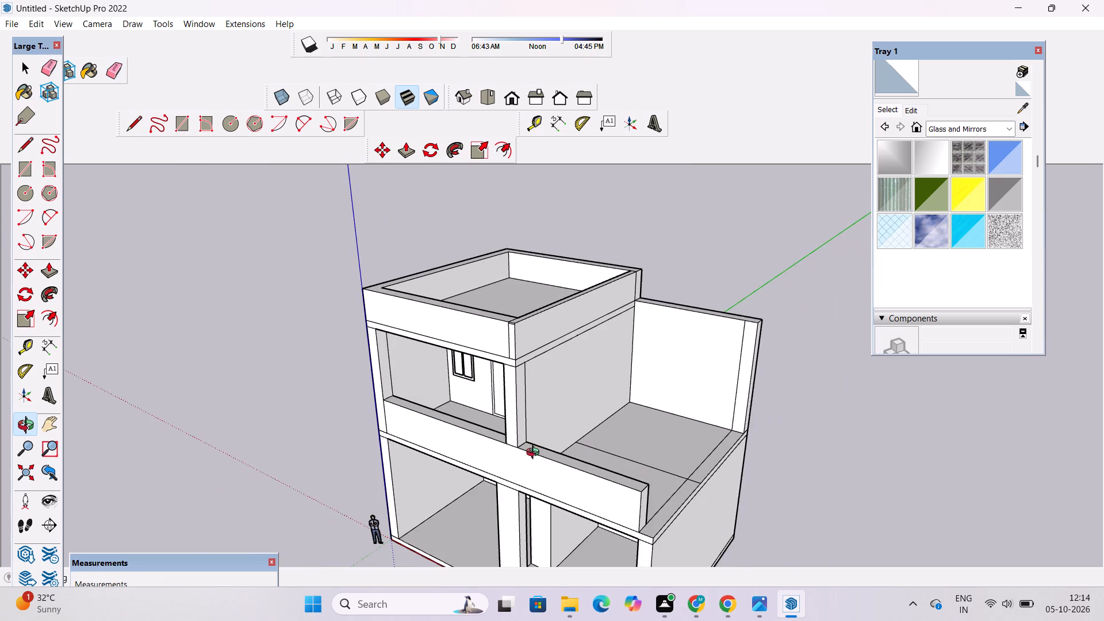
drag(538, 454, 715, 549)
scroll(595, 362, up, 5)
shift+drag(666, 375, 634, 432)
drag(635, 435, 526, 310)
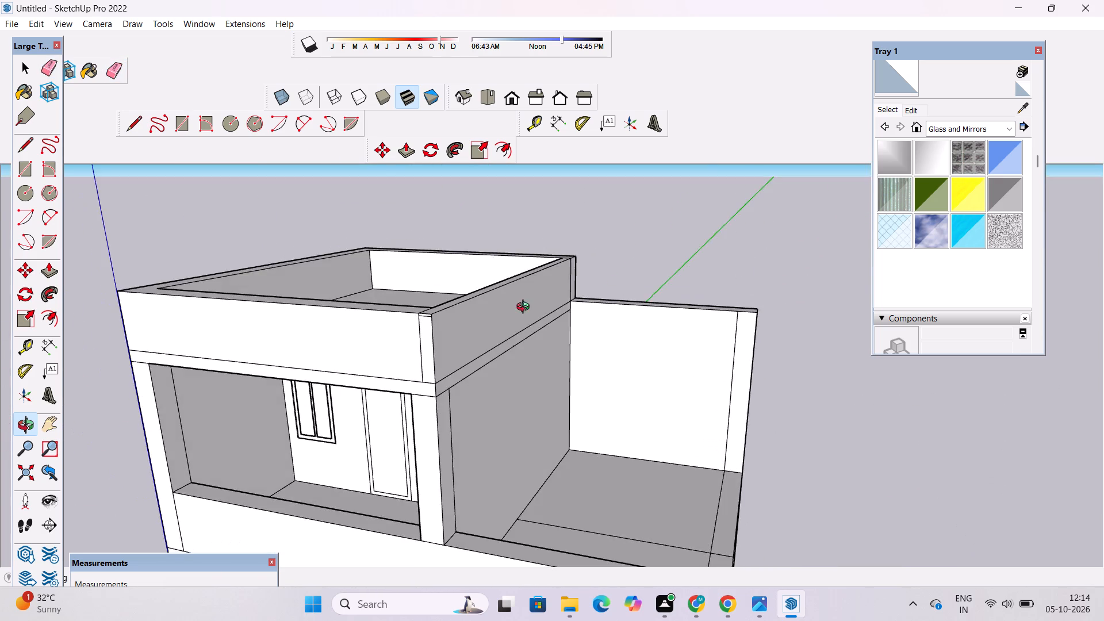
drag(488, 347, 573, 317)
scroll(503, 267, up, 14)
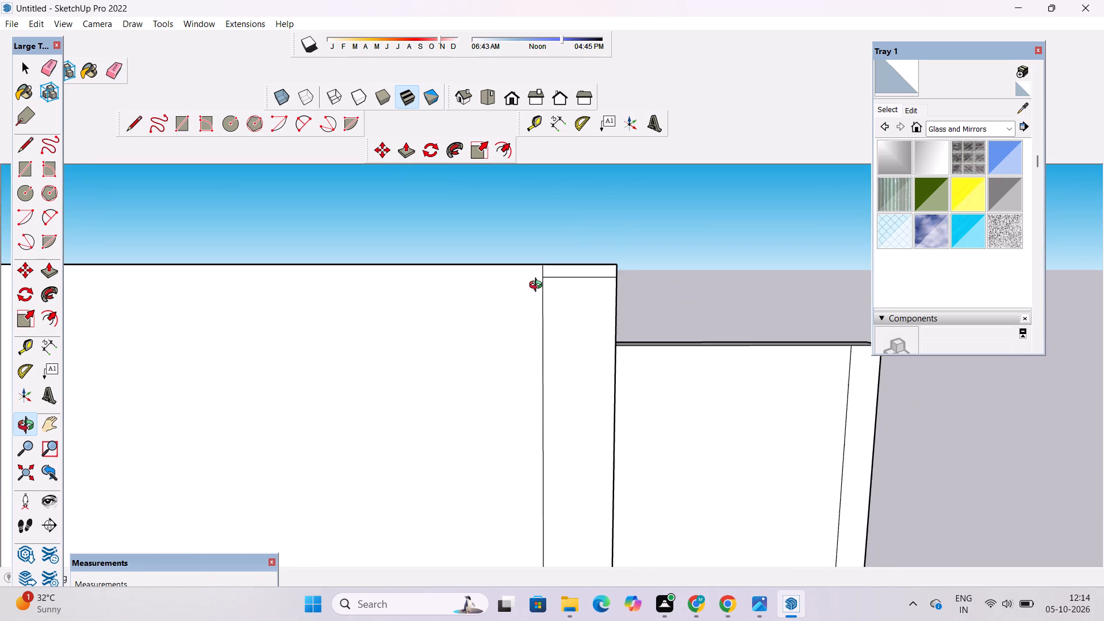
key(e)
scroll(574, 287, up, 12)
drag(588, 262, 594, 270)
Erase the short seam across the top of the roof parapet at its rear terrace-side corner.
key(o)
scroll(503, 290, down, 12)
drag(645, 287, 408, 381)
scroll(408, 347, down, 9)
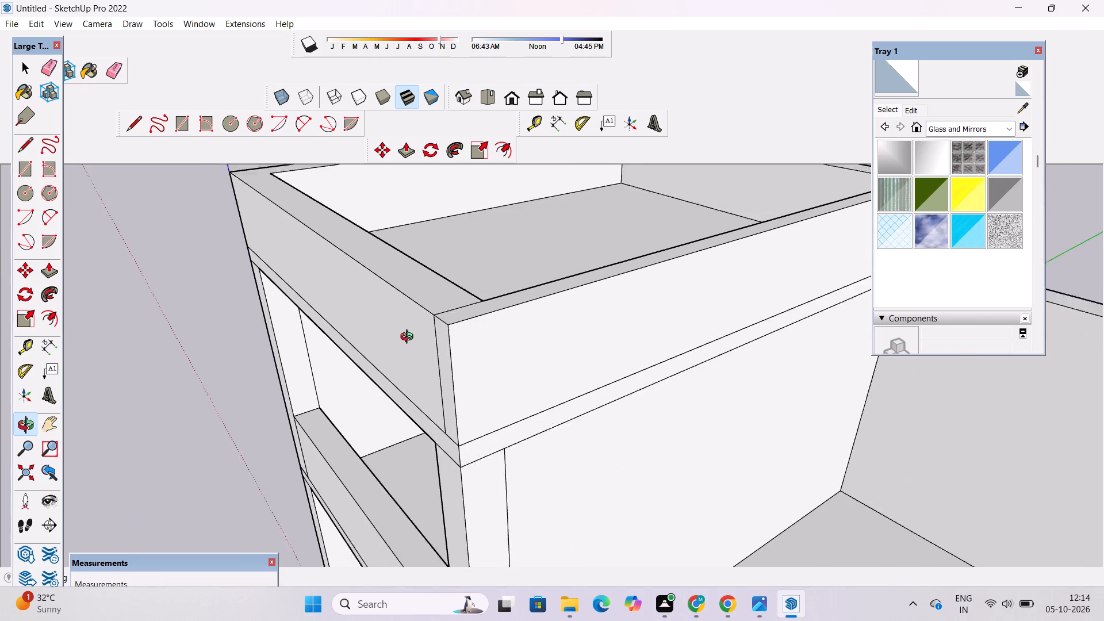
scroll(409, 338, down, 2)
scroll(502, 294, down, 4)
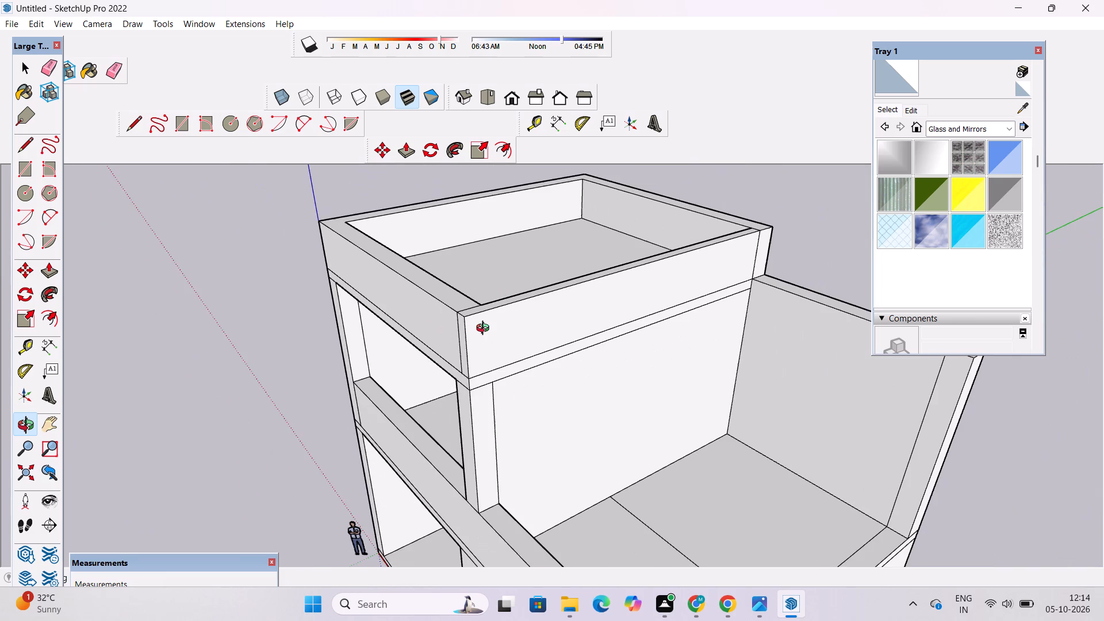
shift+drag(486, 331, 434, 331)
drag(417, 336, 876, 427)
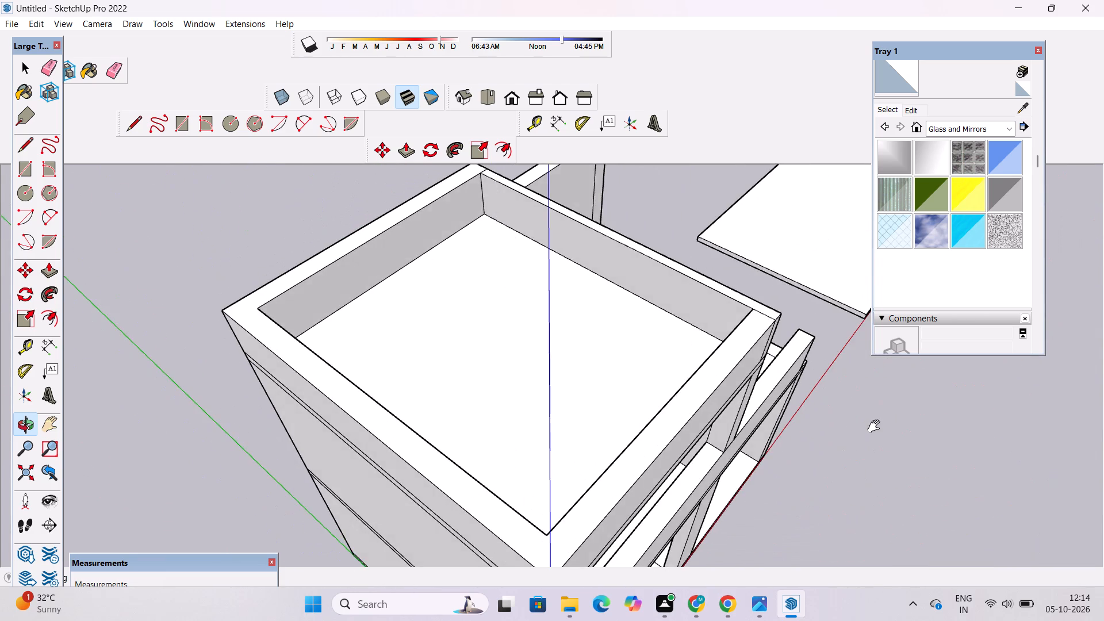
drag(876, 427, 637, 427)
scroll(496, 220, up, 3)
shift+drag(485, 182, 540, 343)
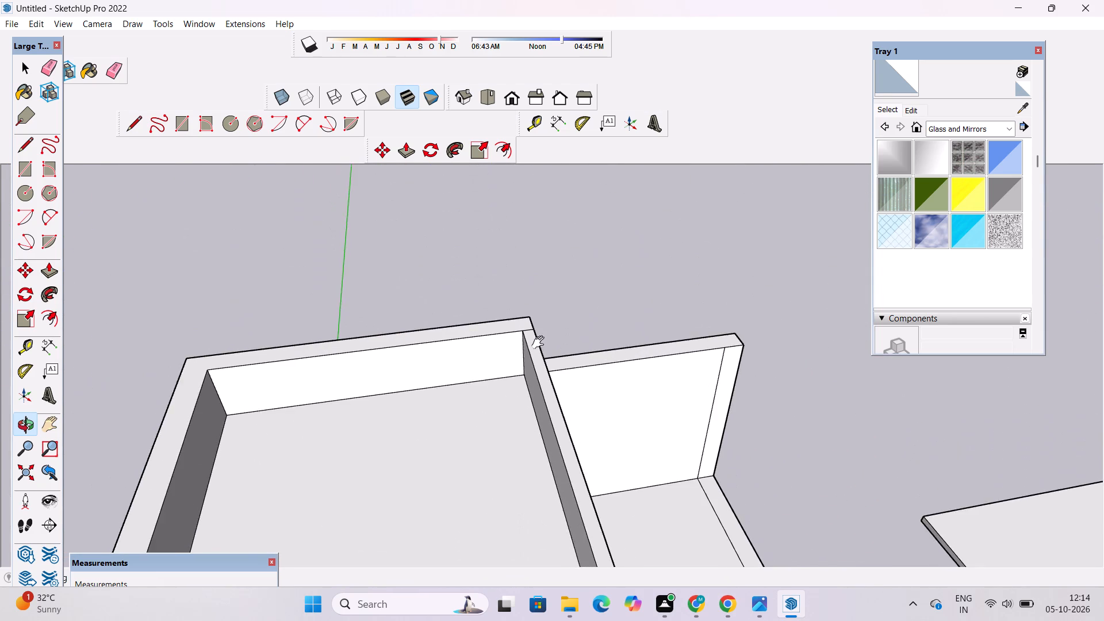
shift+drag(540, 343, 529, 331)
scroll(545, 350, up, 8)
key(e)
drag(494, 336, 495, 344)
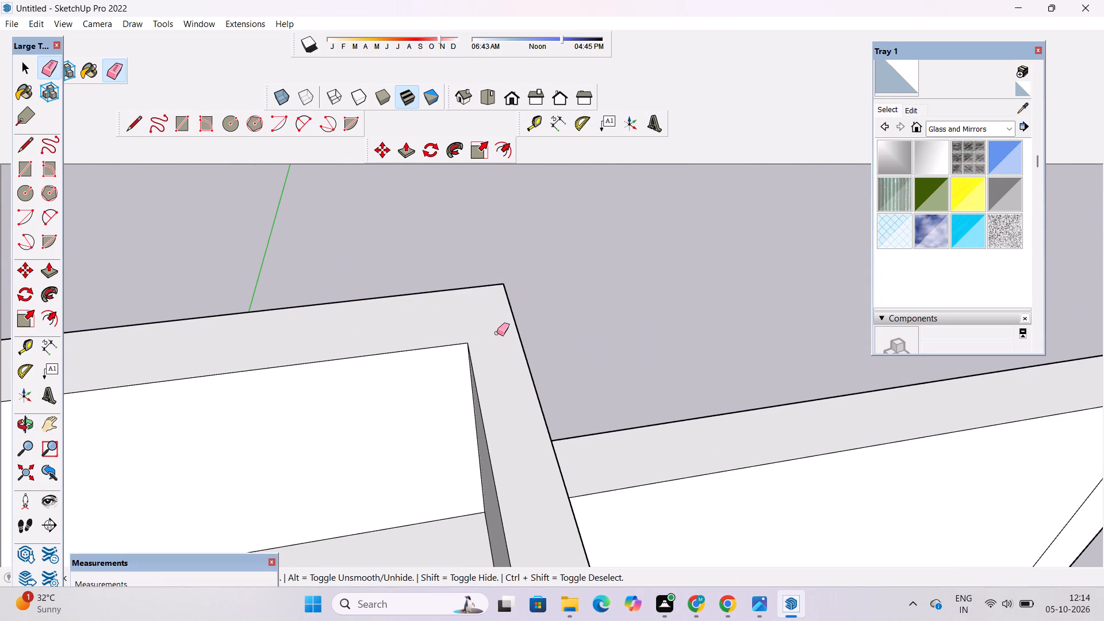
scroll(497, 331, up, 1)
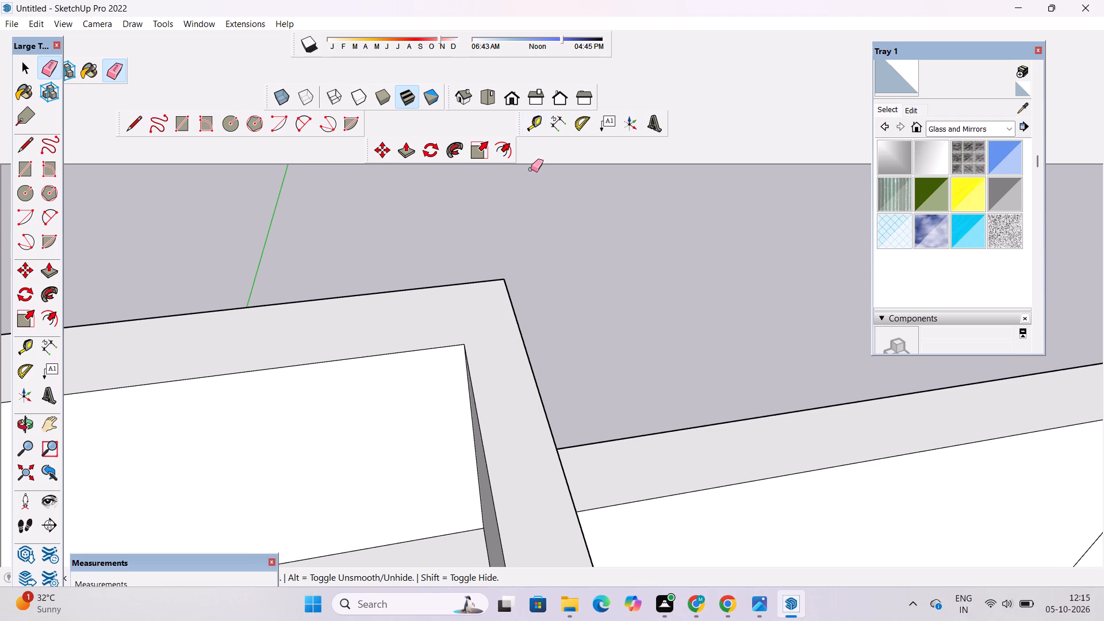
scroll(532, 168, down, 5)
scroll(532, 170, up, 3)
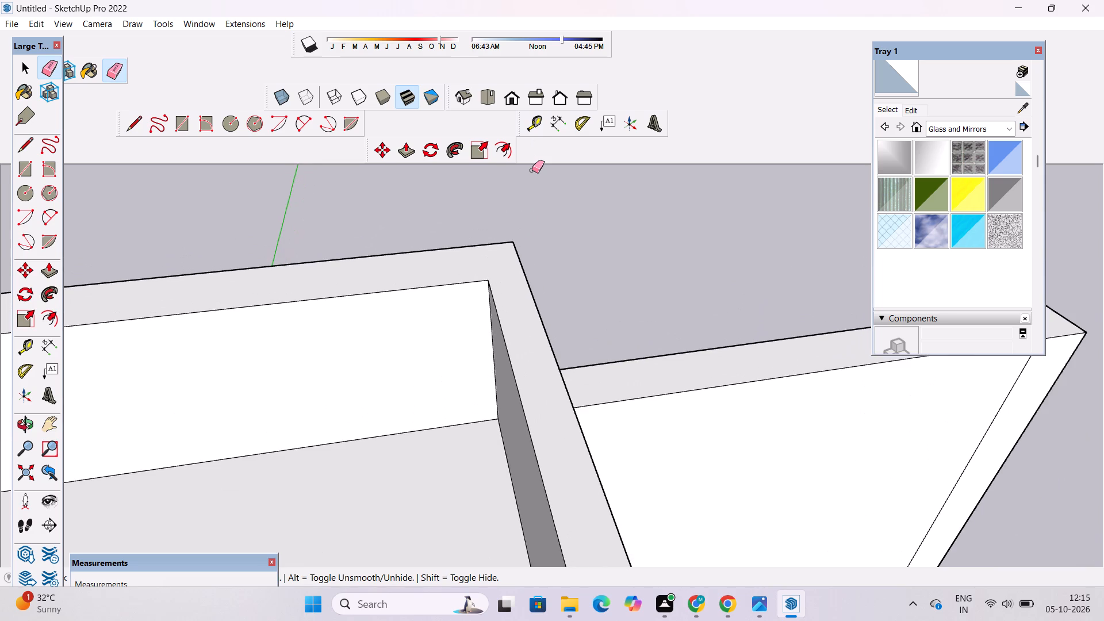
Examine the roof parapet and the whole building from above, checking the tops and corners for leftover edges.
scroll(531, 172, down, 2)
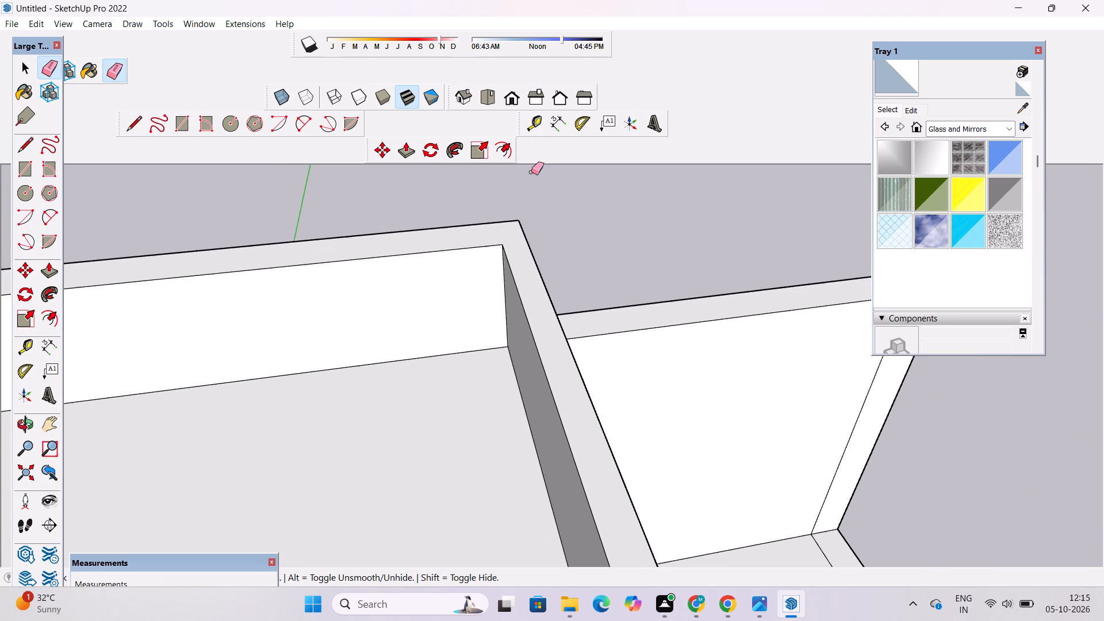
scroll(531, 172, down, 2)
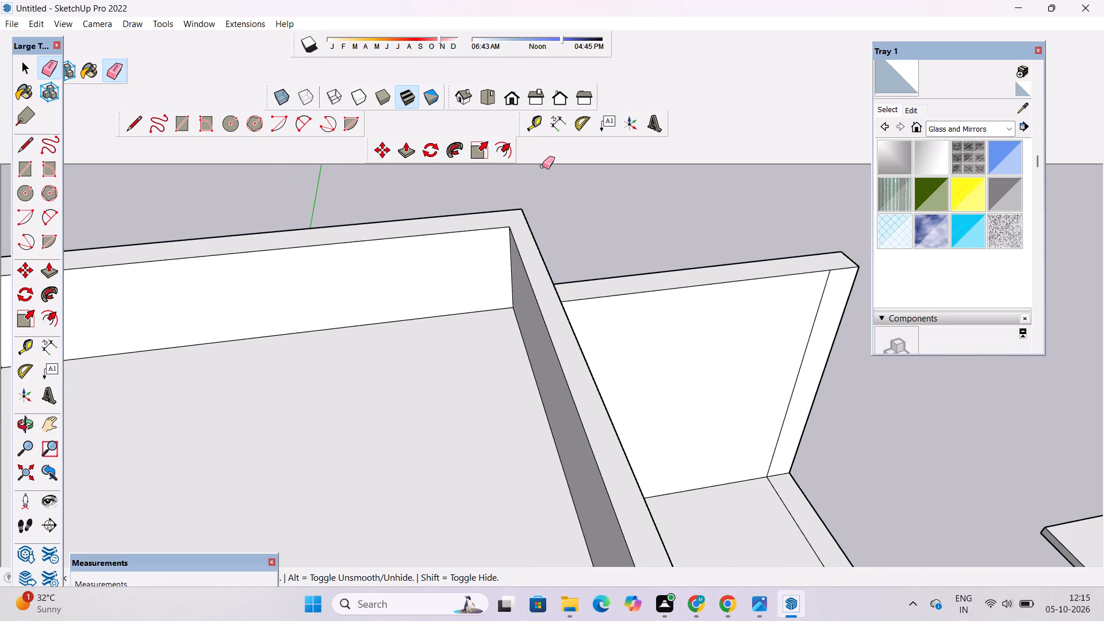
scroll(542, 166, up, 1)
scroll(543, 166, down, 2)
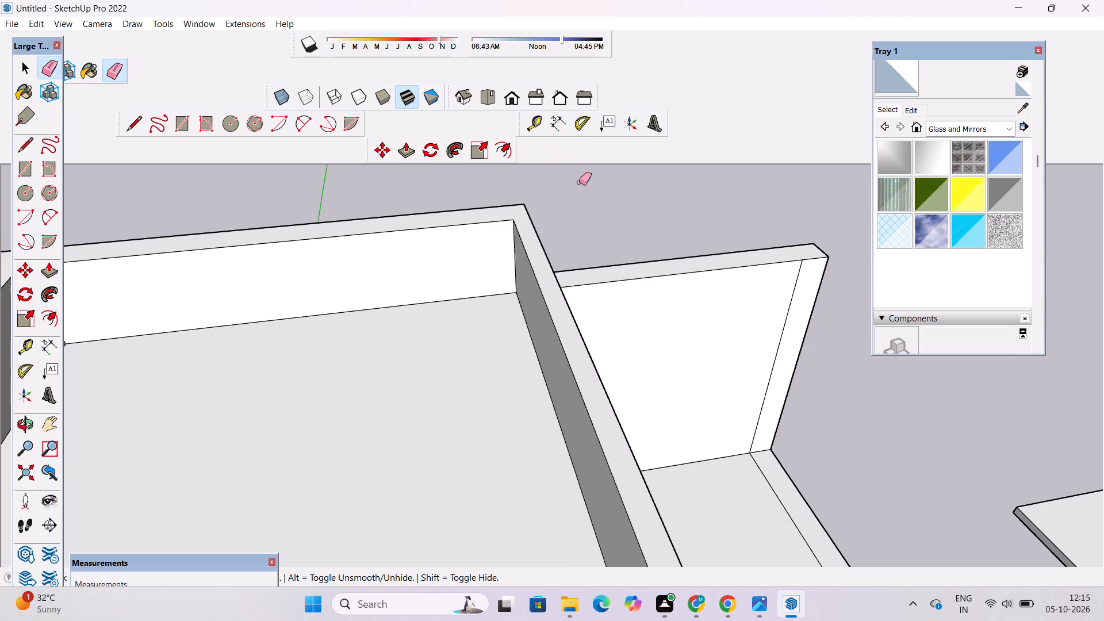
scroll(579, 182, down, 2)
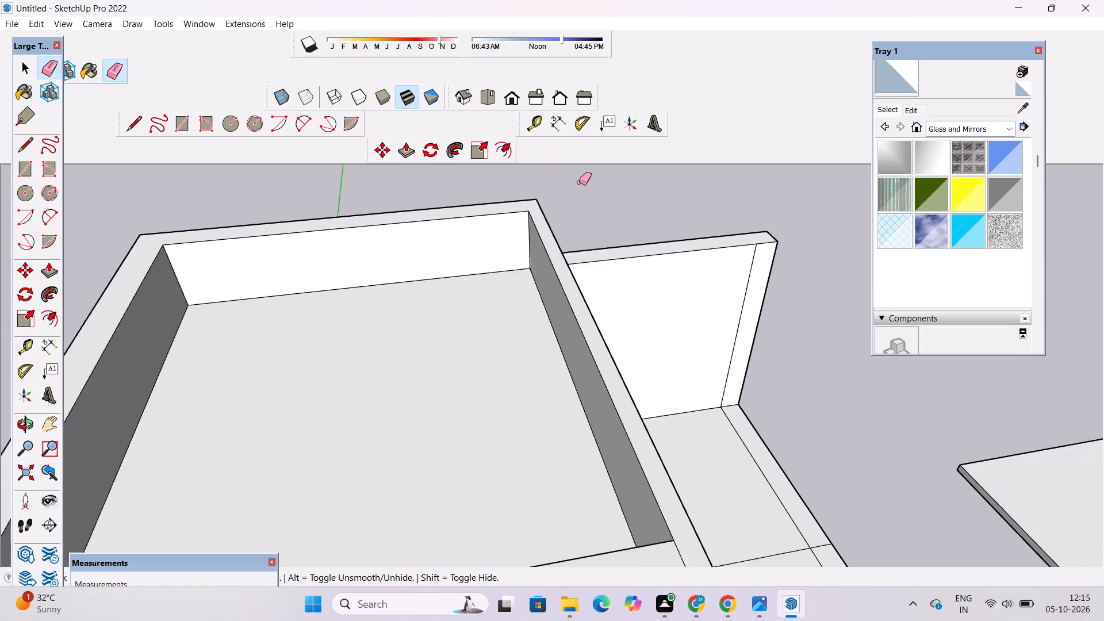
scroll(579, 182, down, 11)
scroll(565, 282, up, 4)
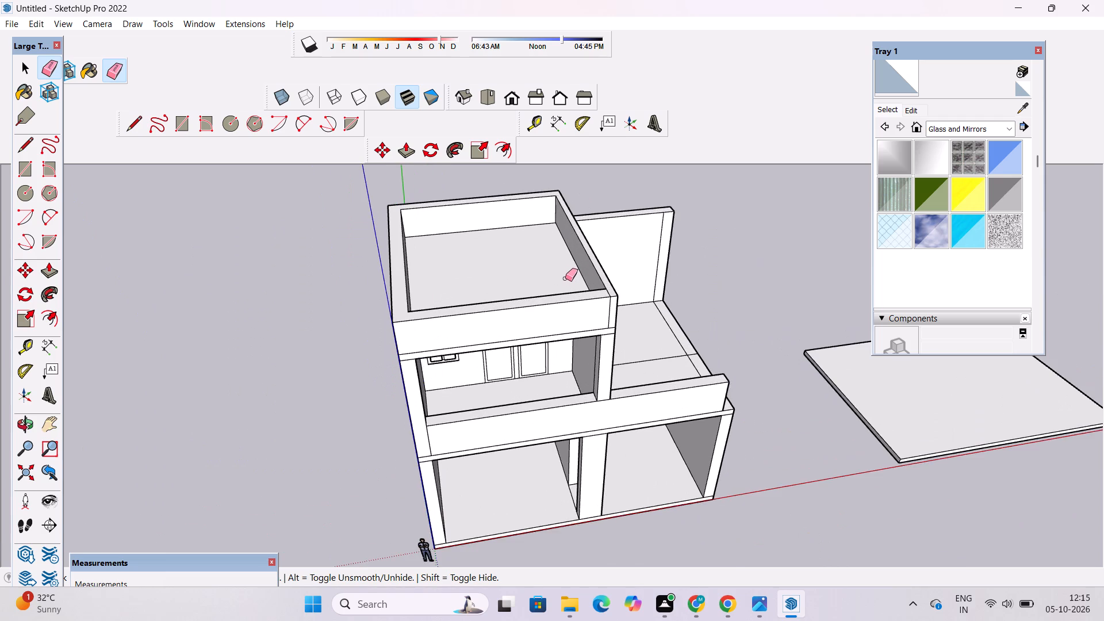
scroll(565, 278, up, 2)
scroll(565, 272, down, 1)
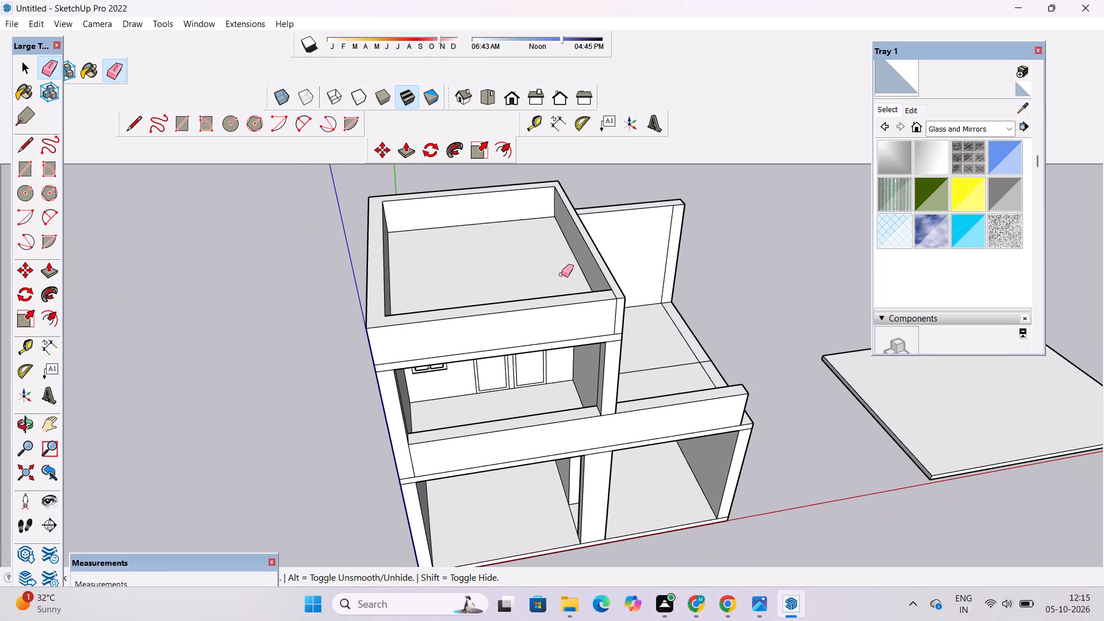
scroll(561, 272, up, 1)
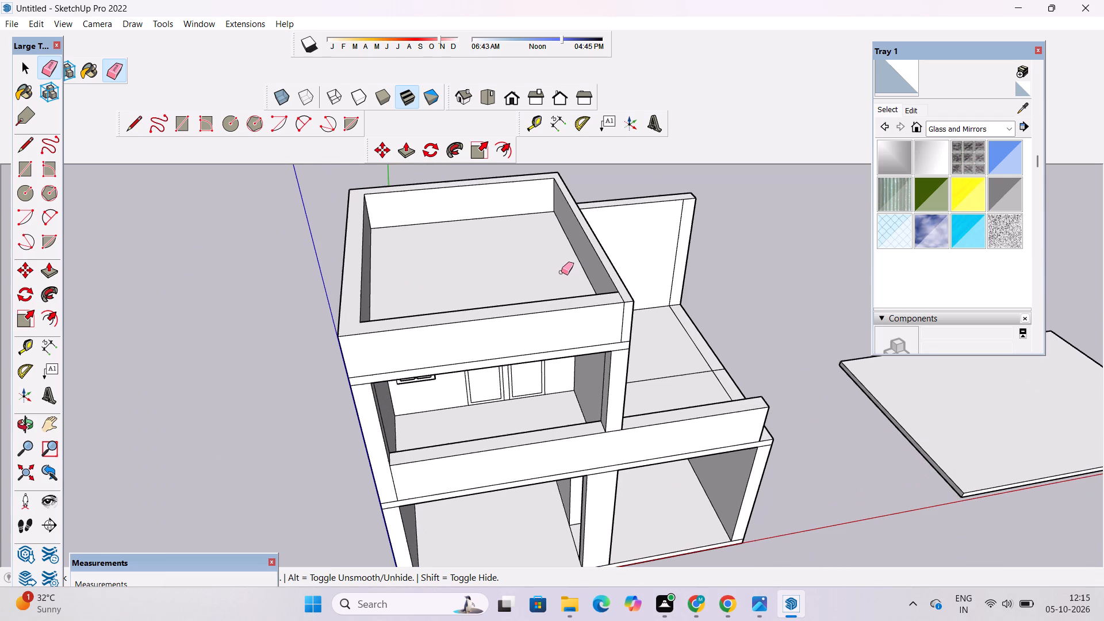
scroll(561, 272, down, 2)
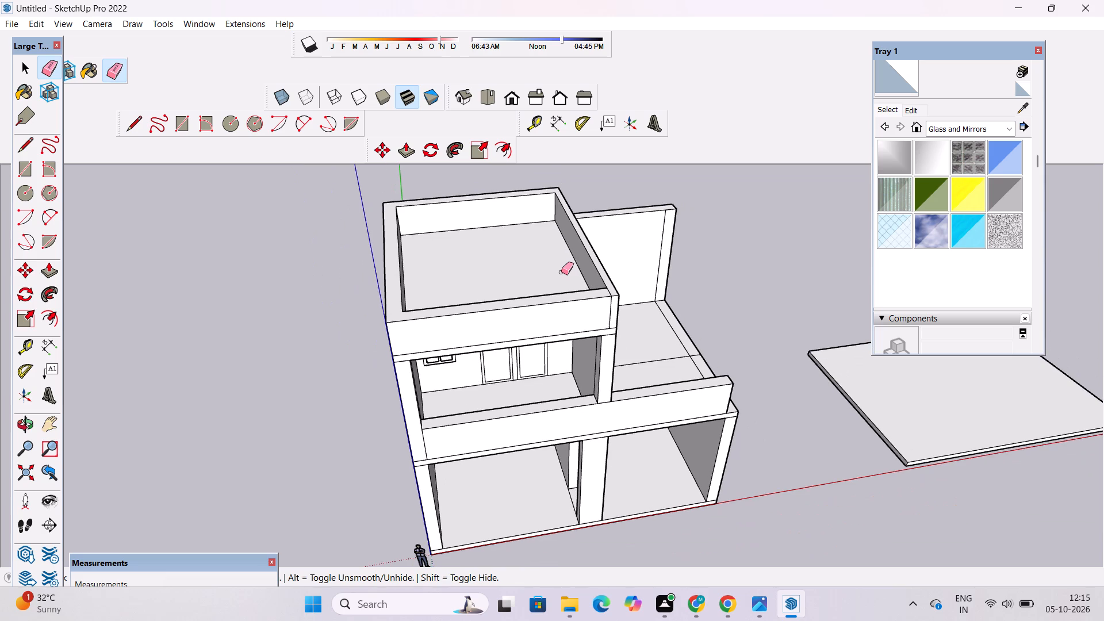
scroll(561, 272, down, 1)
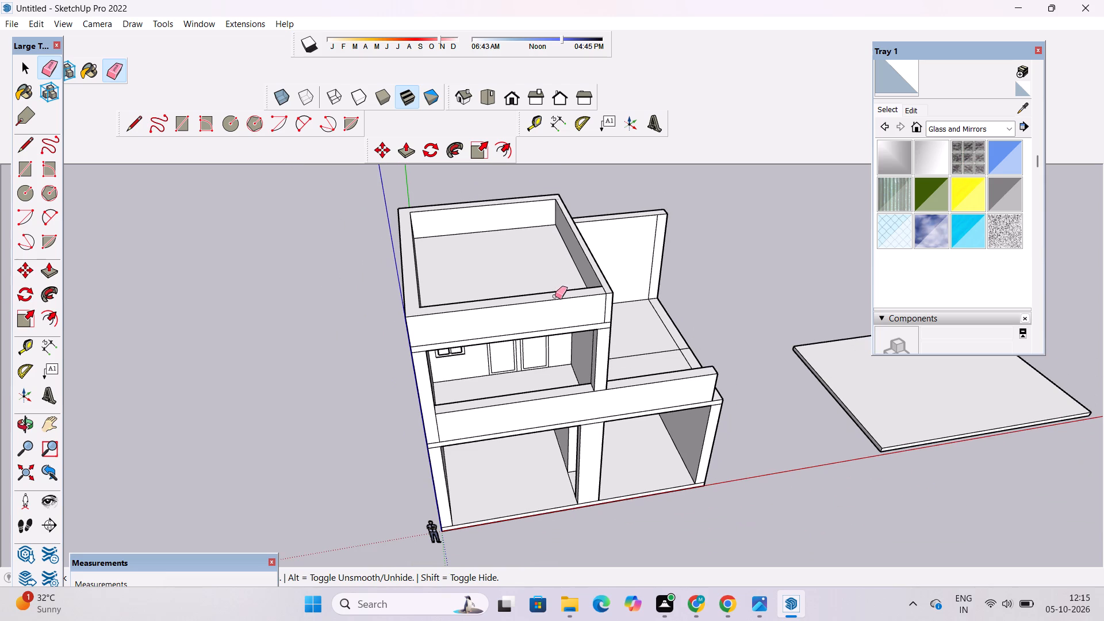
Examine the upper storey's recessed front balcony, its side walls, window and two door frames from several heights.
key(space)
text(o)
drag(520, 395, 505, 258)
scroll(478, 360, up, 4)
drag(485, 299, 502, 350)
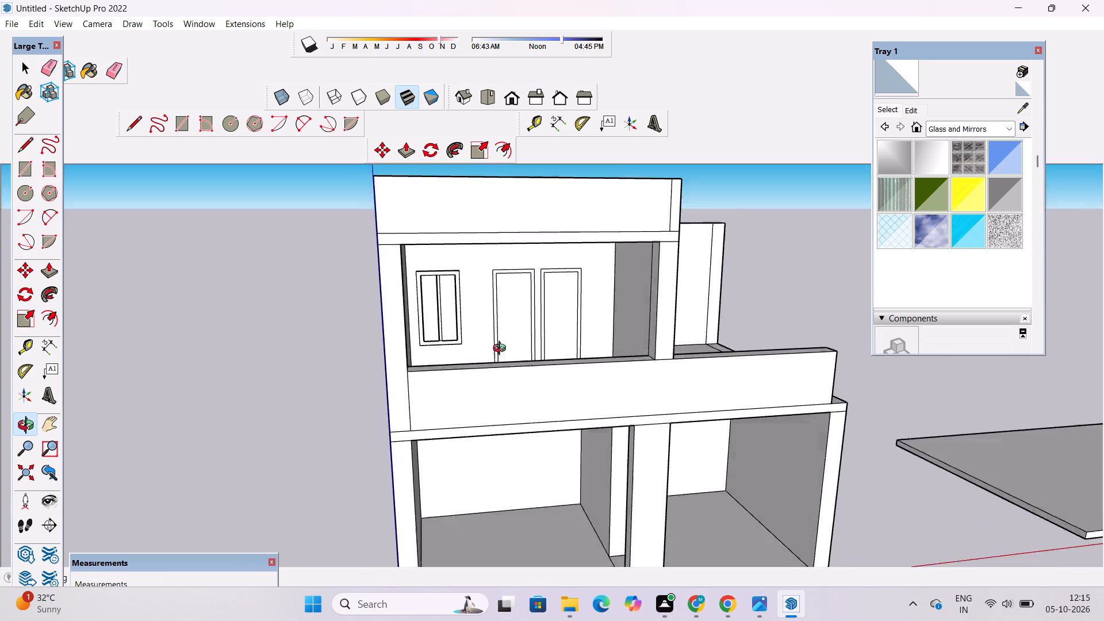
drag(502, 350, 511, 409)
drag(505, 436, 467, 275)
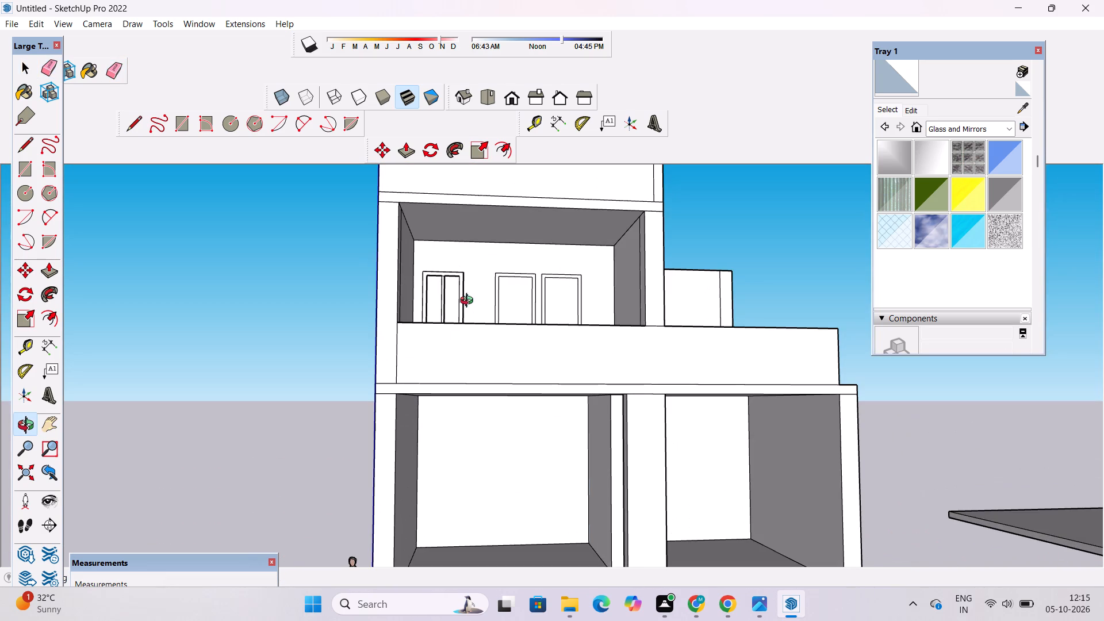
drag(475, 305, 497, 458)
scroll(458, 396, up, 5)
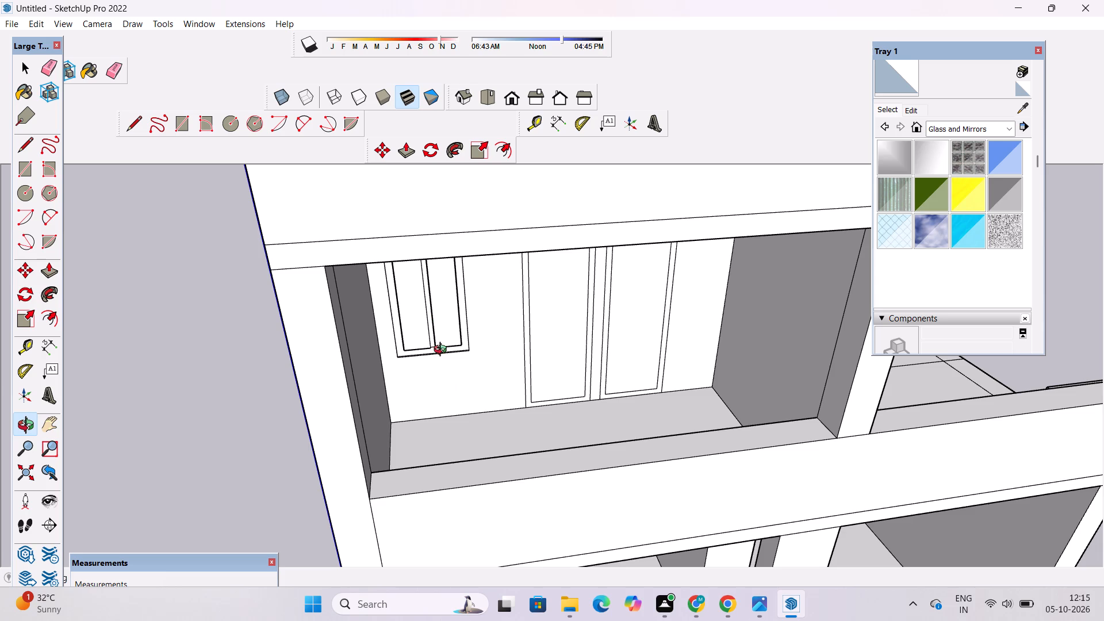
scroll(455, 393, down, 5)
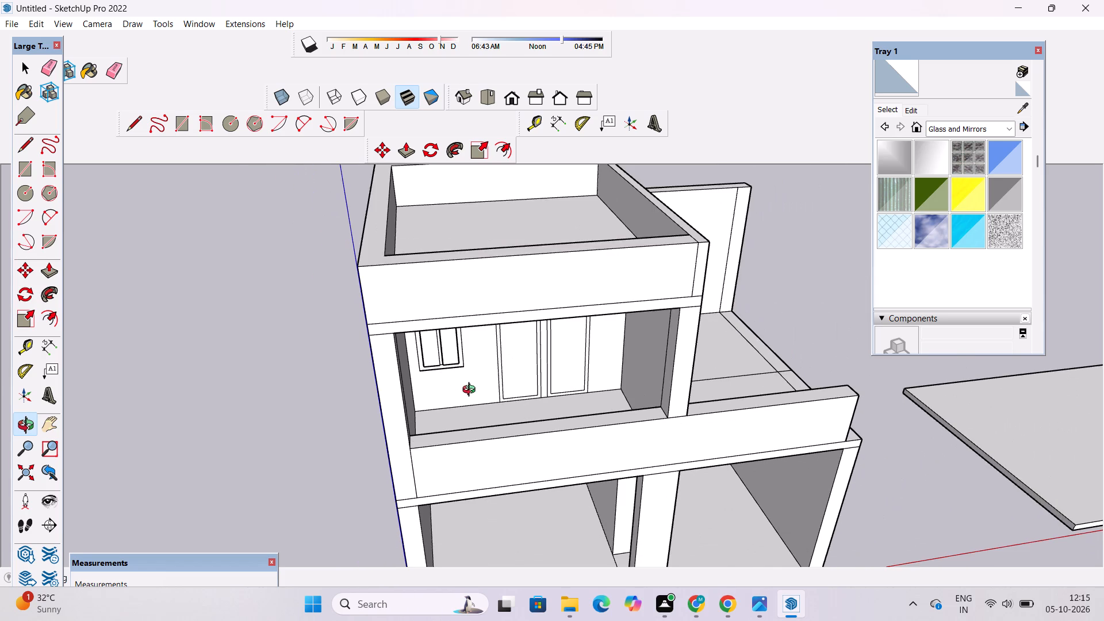
shift+drag(471, 389, 468, 427)
drag(463, 436, 462, 396)
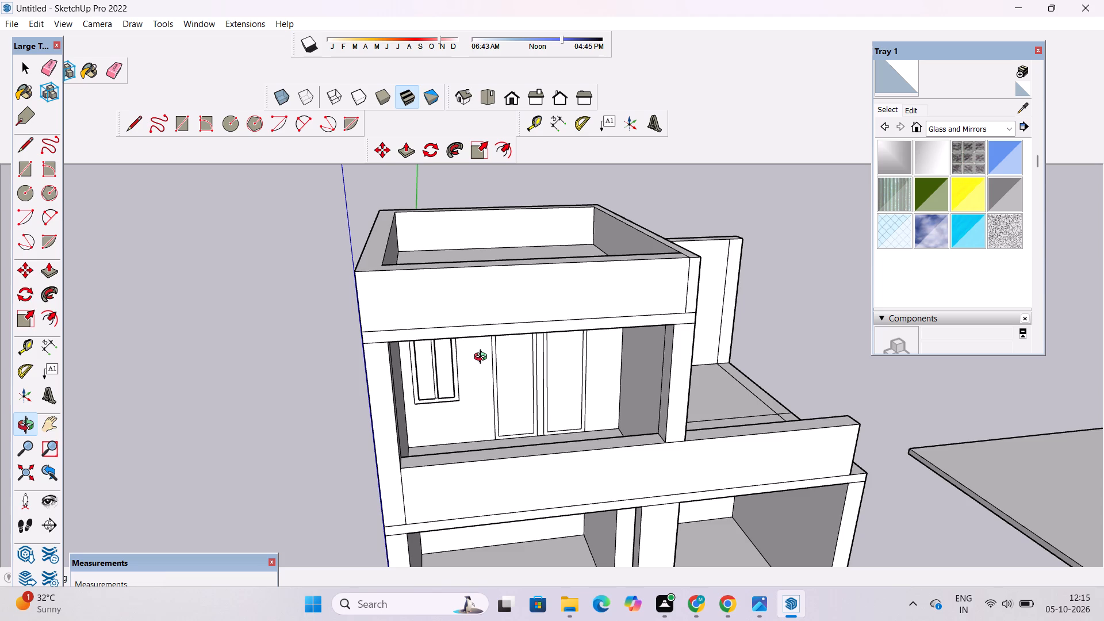
scroll(483, 358, down, 5)
shift+drag(493, 364, 494, 394)
shift+drag(488, 403, 464, 415)
scroll(468, 406, up, 5)
drag(481, 428, 478, 358)
scroll(444, 379, up, 5)
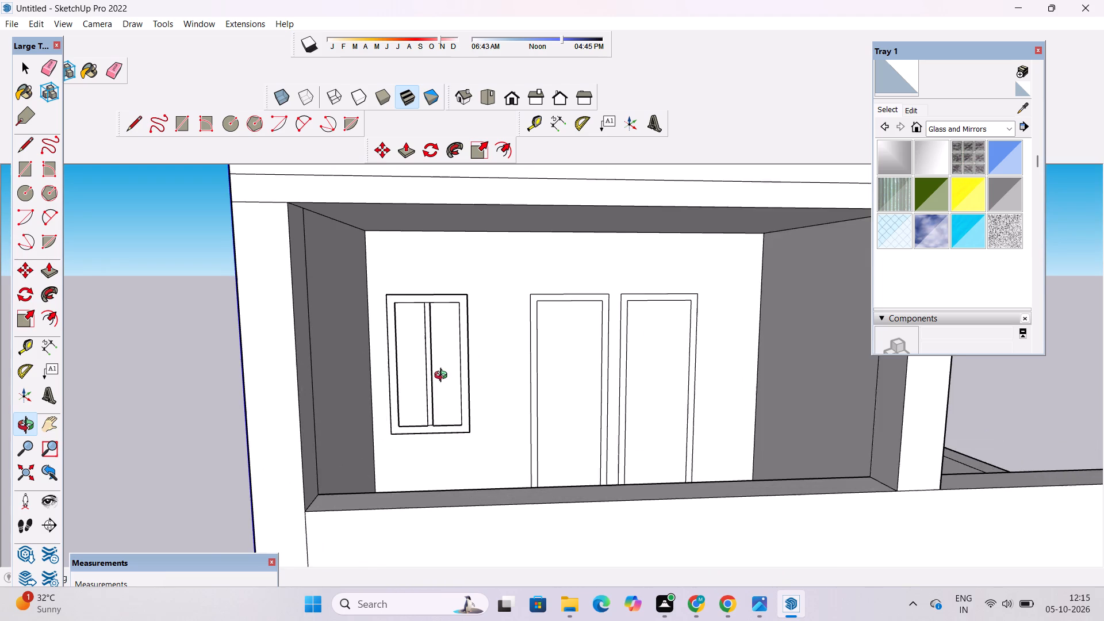
shift+drag(479, 361, 450, 374)
scroll(396, 373, down, 1)
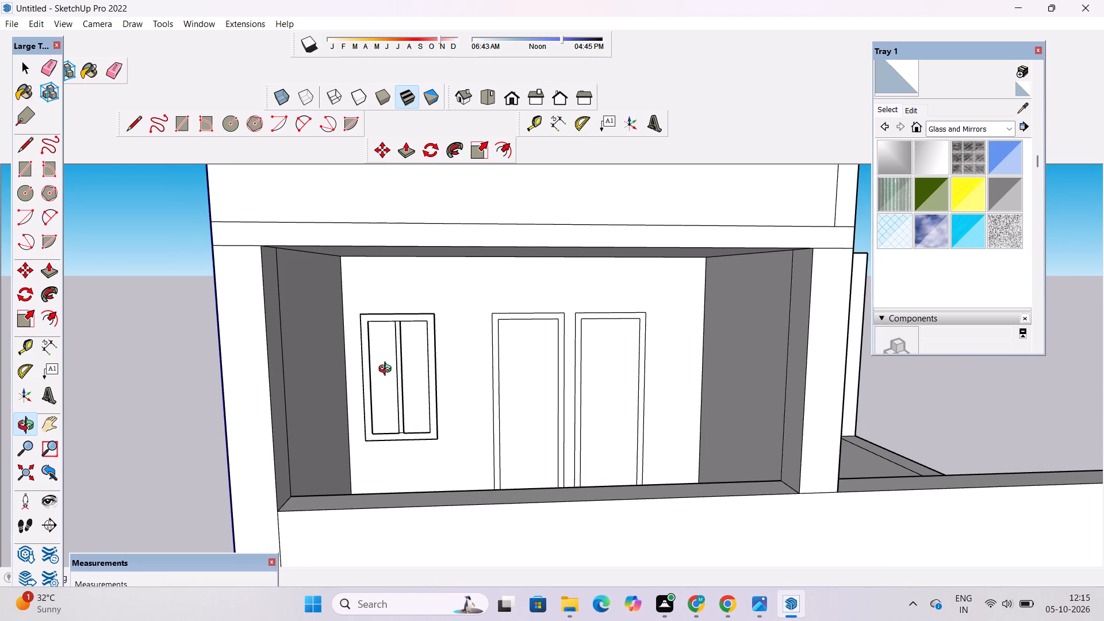
scroll(388, 370, down, 6)
shift+drag(409, 361, 412, 397)
drag(412, 397, 412, 293)
drag(423, 337, 425, 424)
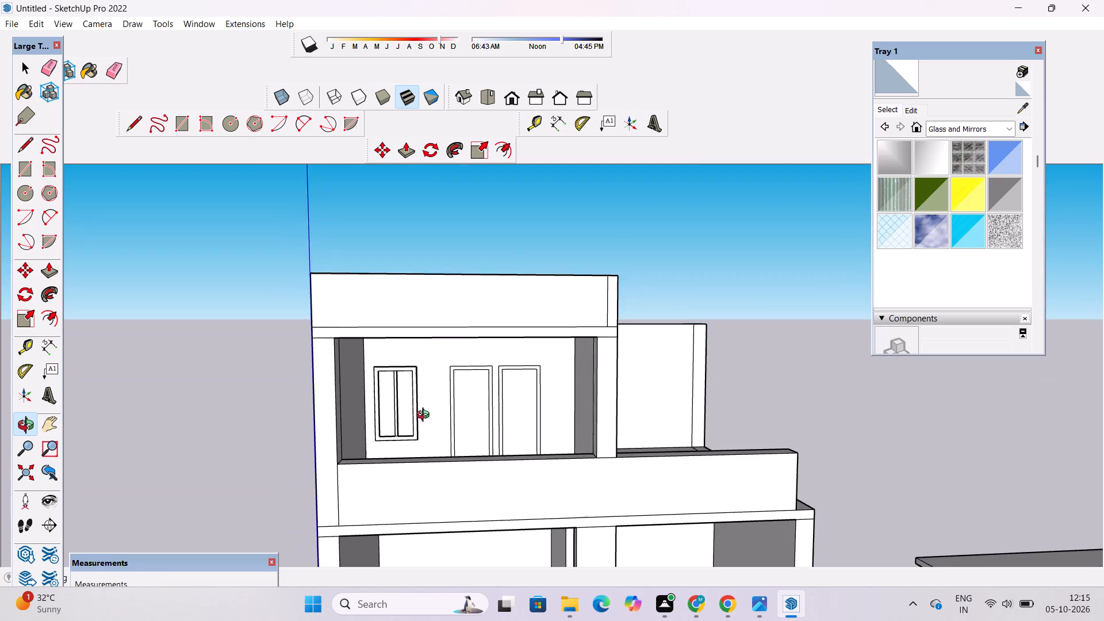
scroll(425, 407, down, 4)
drag(444, 392, 444, 401)
drag(443, 411, 434, 477)
scroll(392, 438, up, 5)
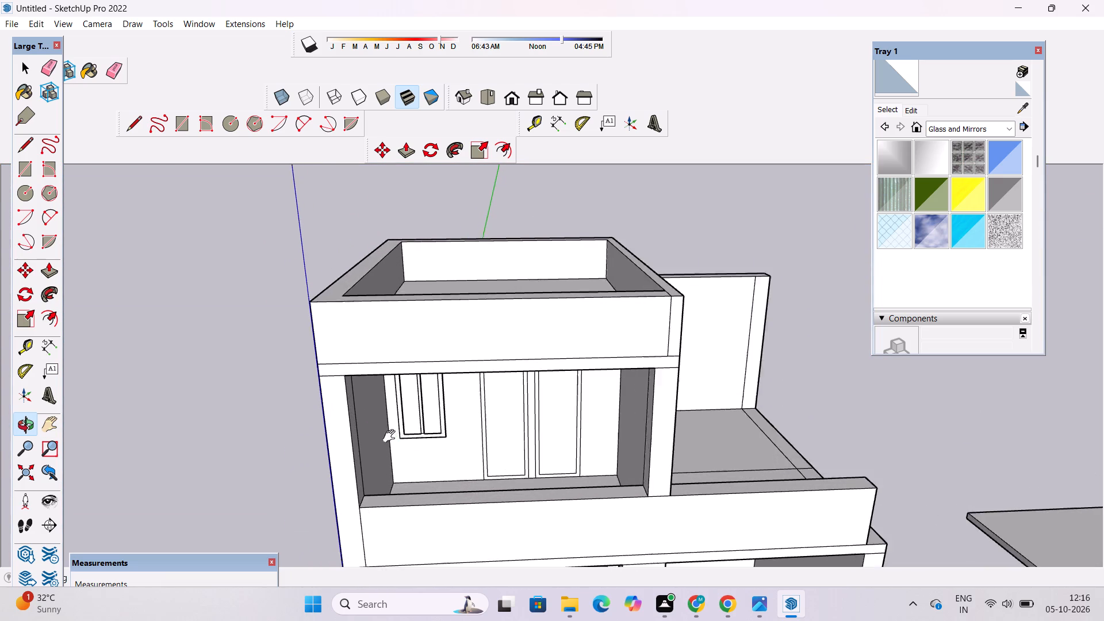
shift+drag(392, 435, 433, 422)
shift+scroll(431, 422, up, 4)
shift+click(434, 421)
shift+drag(441, 423, 410, 416)
shift+drag(407, 414, 421, 444)
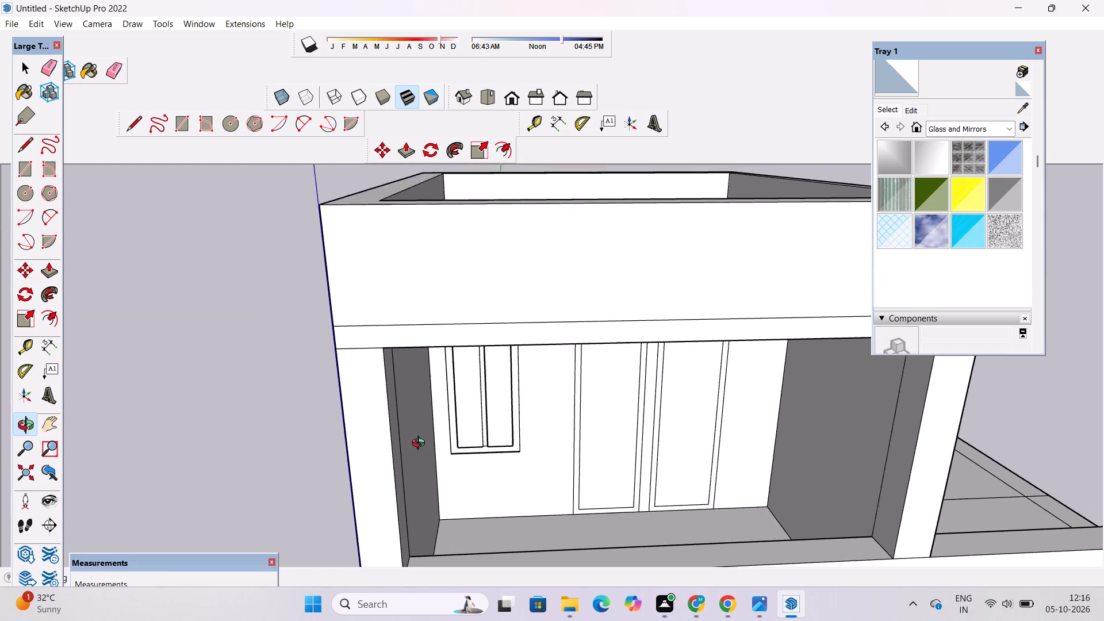
Push/Pull the balcony recess's inner side wall beside the window about 1' 1 7/16" inward to the window frame's outer edge.
shift+drag(421, 444, 390, 432)
scroll(385, 424, down, 5)
drag(392, 428, 338, 417)
scroll(373, 388, up, 6)
shift+drag(406, 393, 463, 424)
drag(455, 417, 441, 386)
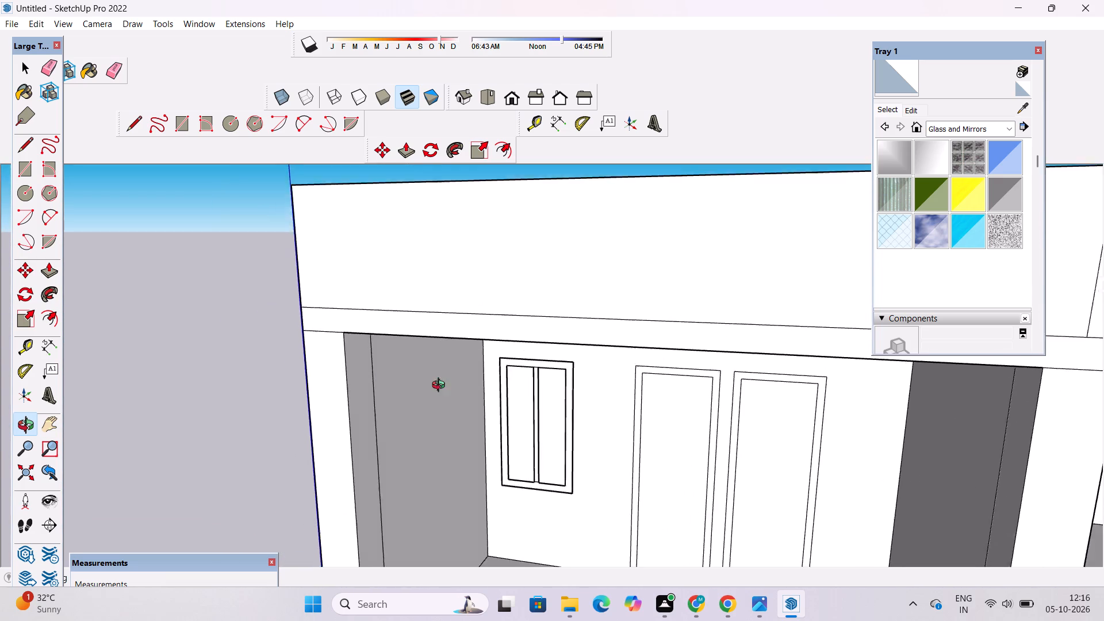
drag(441, 386, 421, 340)
drag(420, 339, 427, 360)
key(semicolon)
key(p)
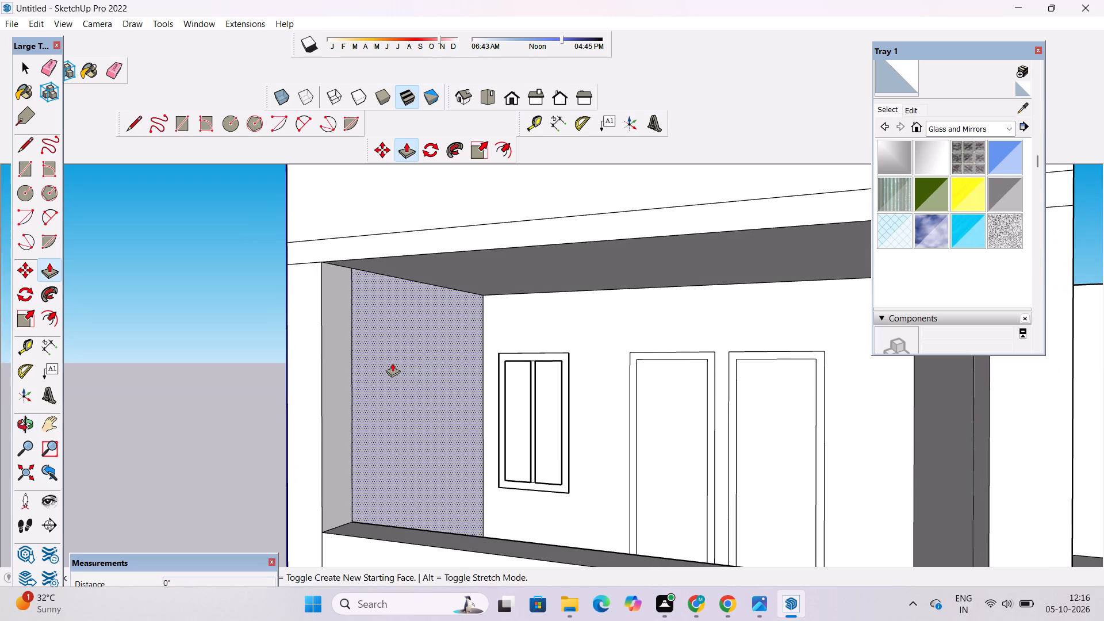
click(392, 363)
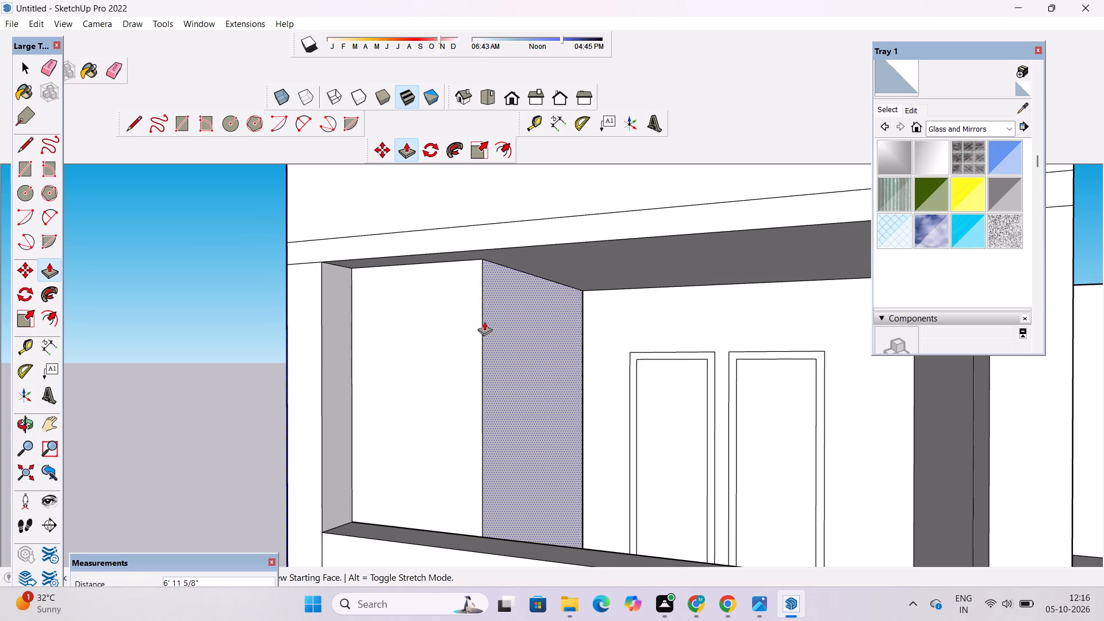
scroll(361, 359, up, 10)
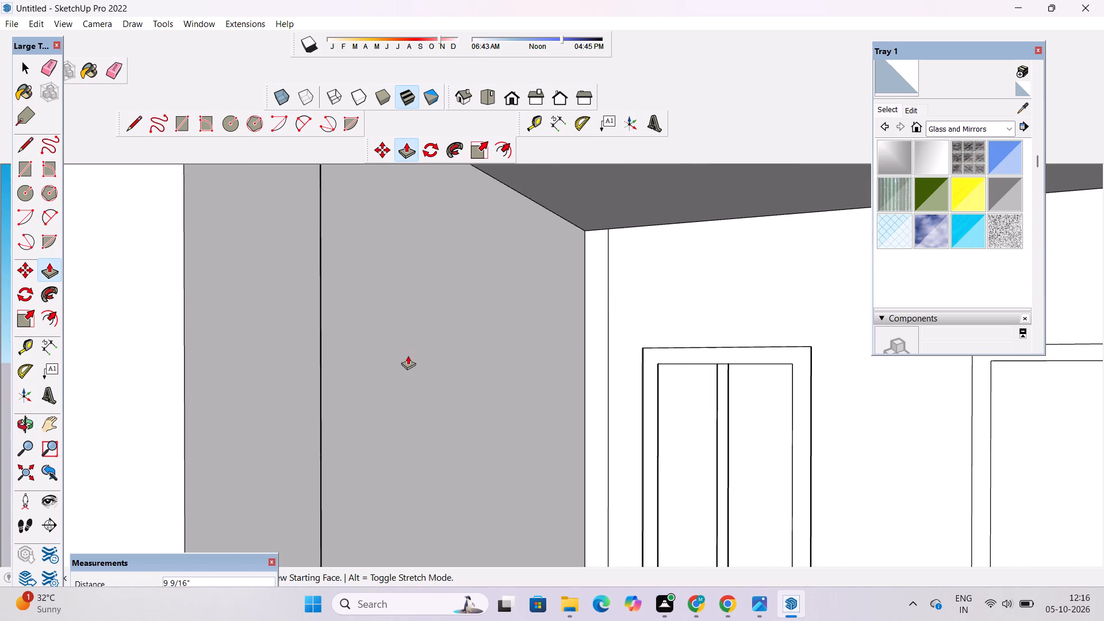
key(o)
drag(430, 335, 460, 407)
shift+drag(460, 407, 443, 374)
shift+scroll(470, 382, up, 4)
shift+drag(470, 379, 338, 398)
scroll(504, 320, up, 4)
shift+drag(562, 320, 465, 348)
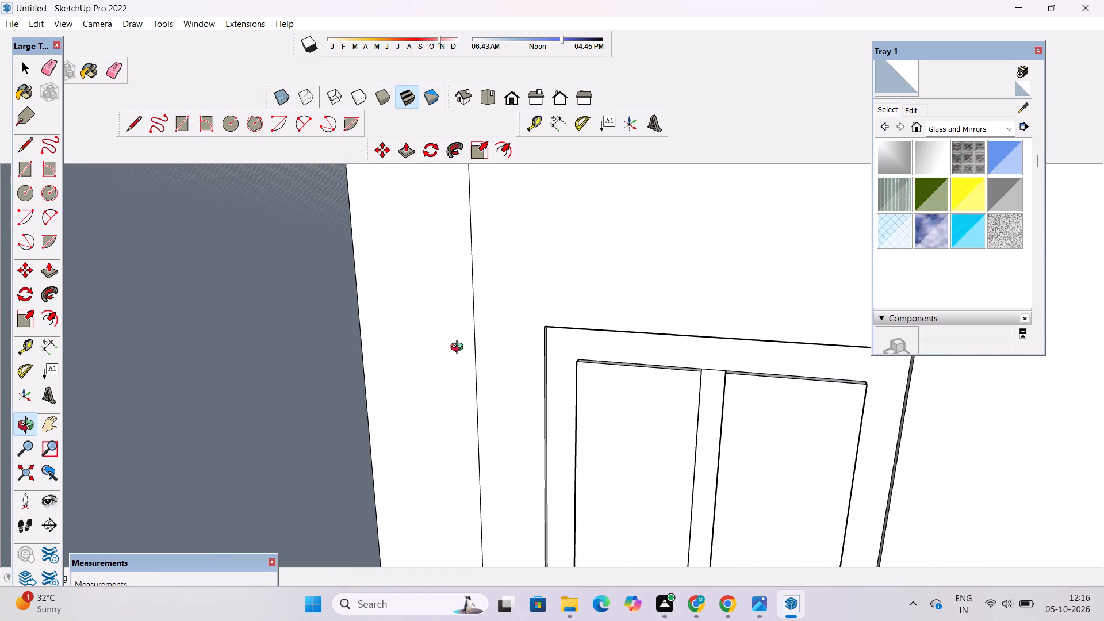
key(p)
click(543, 328)
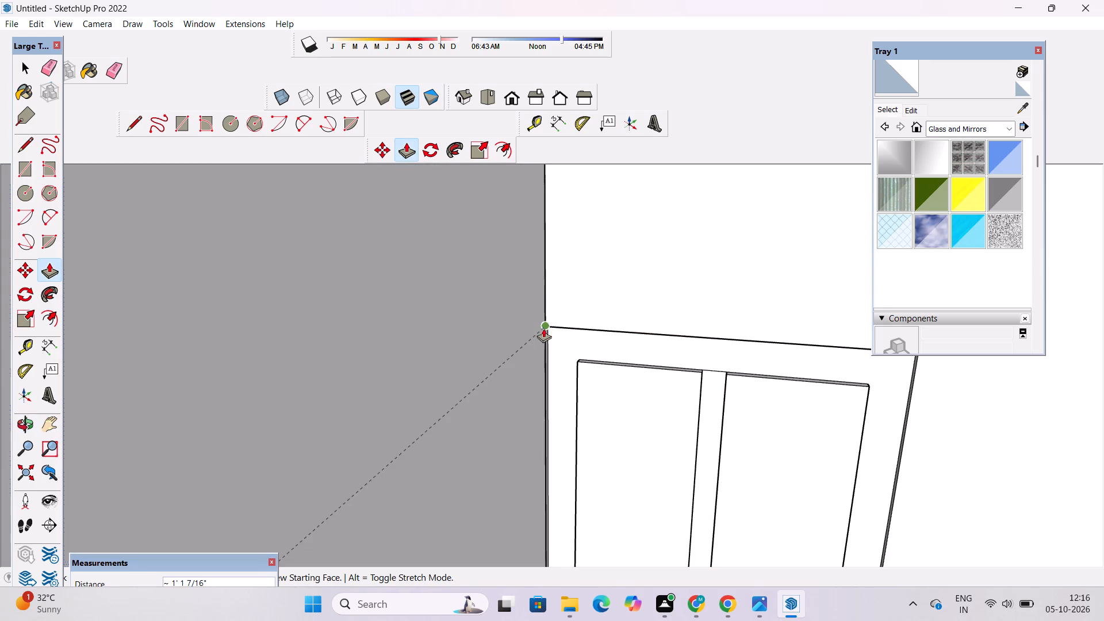
Push/Pull the narrow front-facing strip of the thickened balcony side wall 2' forward, flush with the front pier.
key(o)
scroll(471, 310, down, 20)
scroll(471, 310, down, 5)
scroll(440, 373, up, 1)
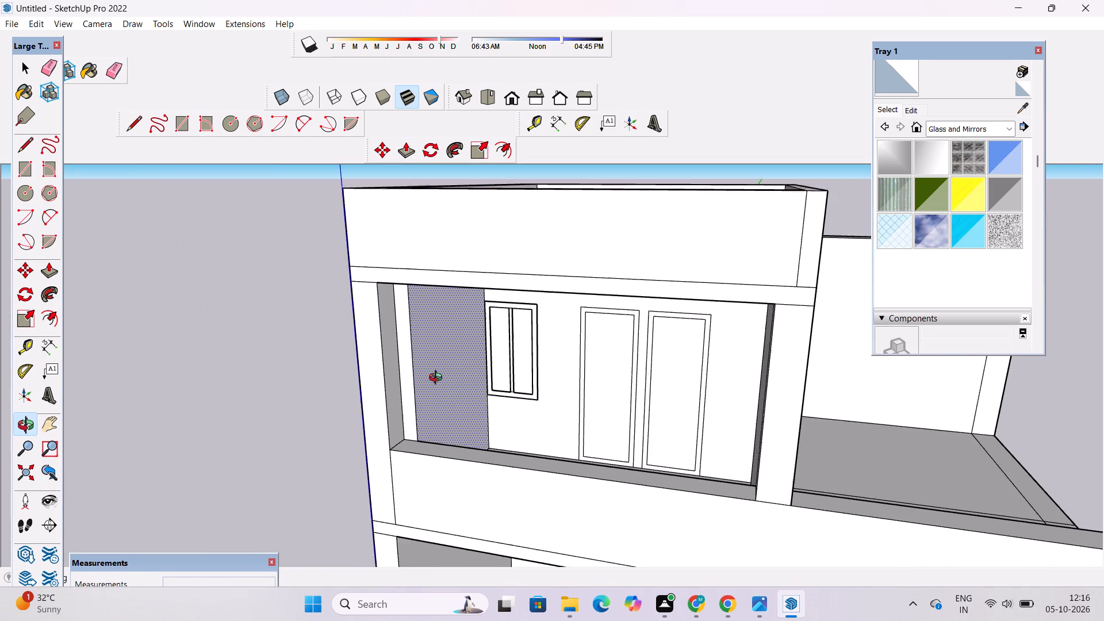
scroll(438, 379, up, 1)
drag(435, 381, 474, 314)
scroll(463, 320, down, 4)
drag(436, 375, 493, 358)
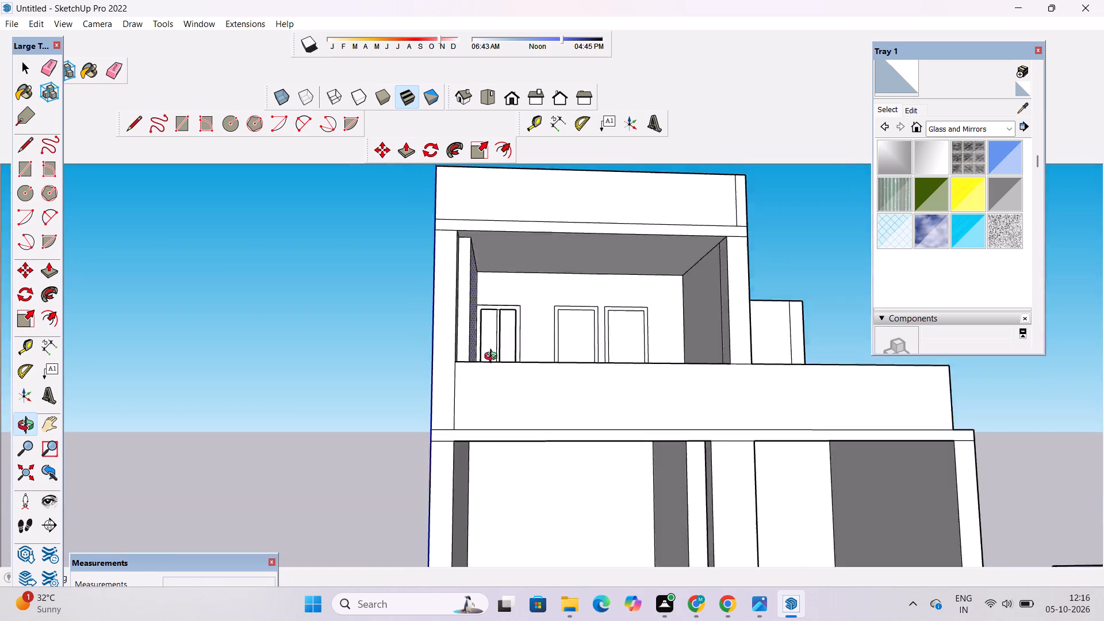
drag(493, 358, 495, 401)
shift+drag(486, 389, 481, 353)
drag(477, 343, 466, 378)
scroll(457, 350, up, 1)
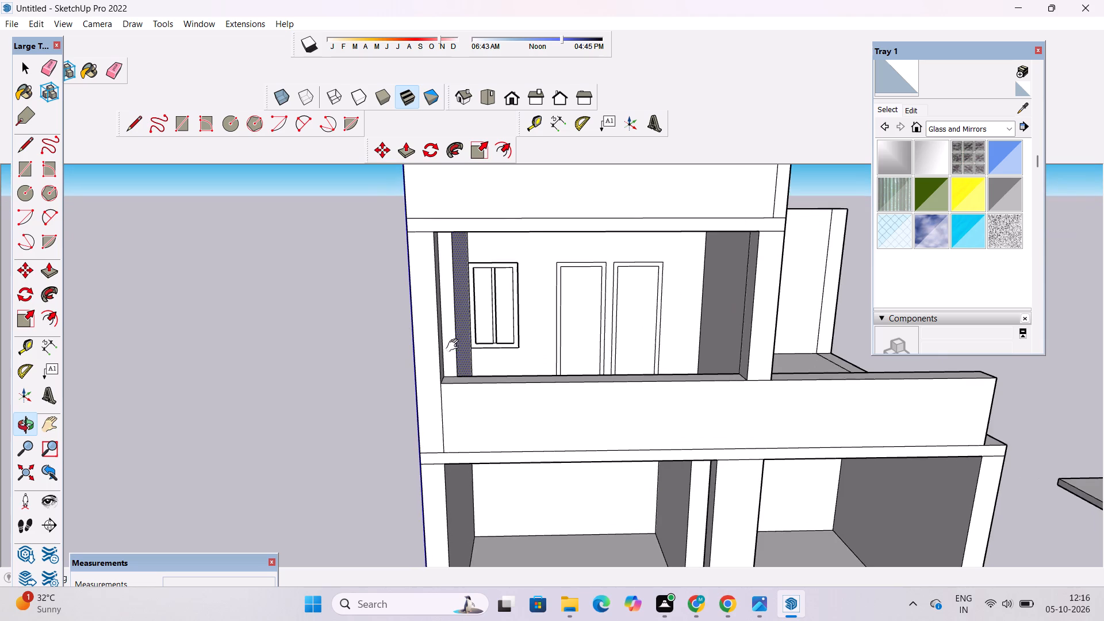
shift+drag(455, 346, 425, 383)
scroll(411, 379, up, 3)
shift+drag(411, 377, 386, 405)
drag(398, 407, 424, 412)
drag(424, 412, 411, 417)
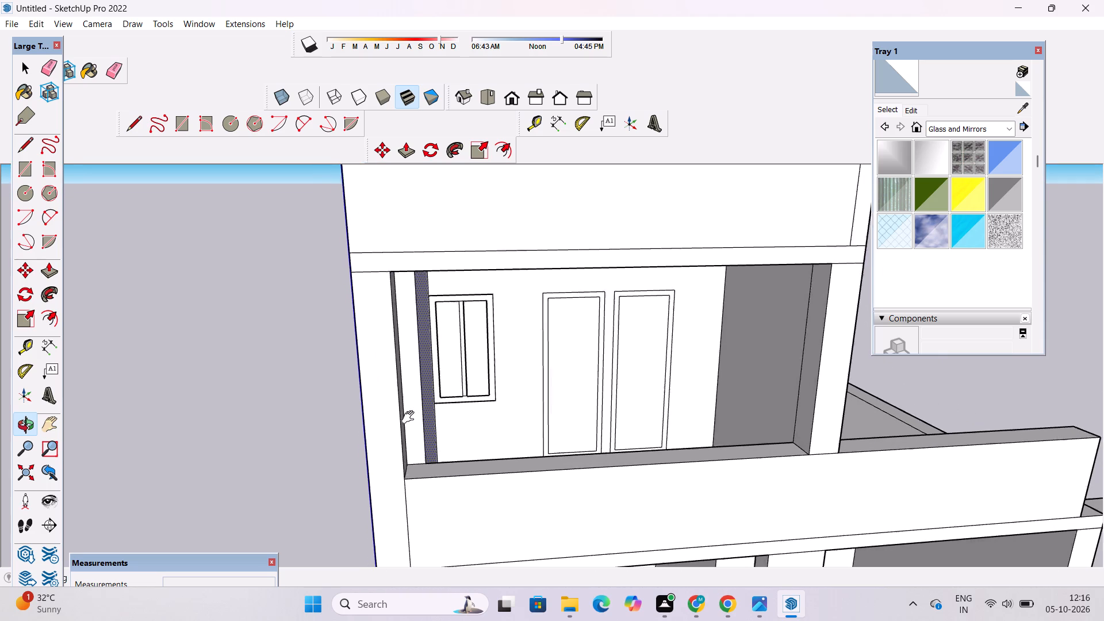
drag(411, 417, 409, 417)
drag(408, 418, 300, 419)
key(p)
scroll(333, 400, up, 3)
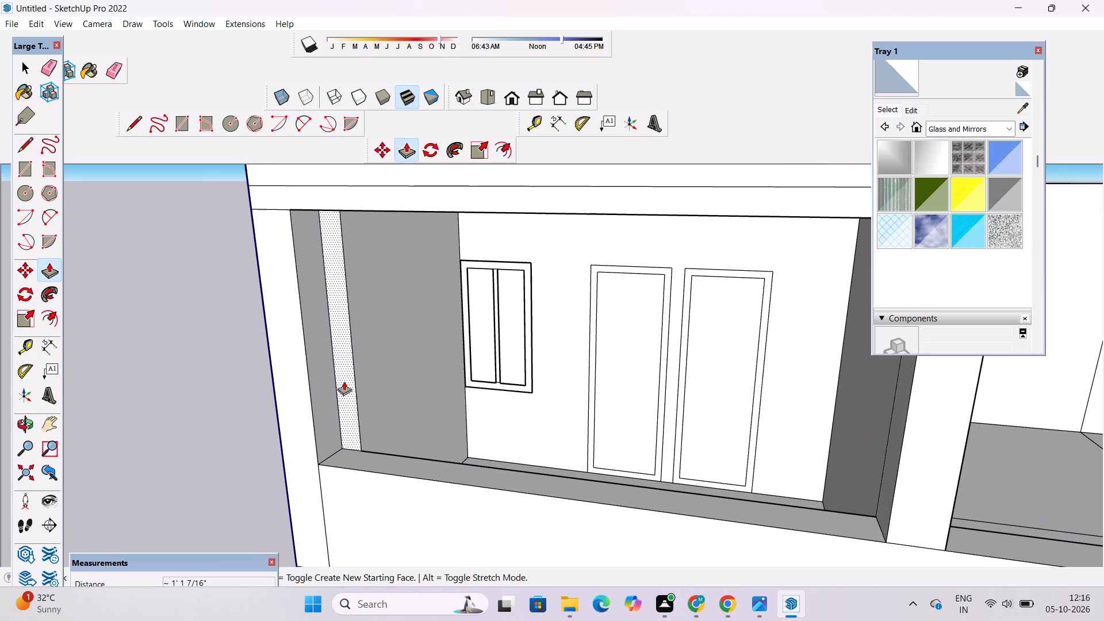
click(344, 381)
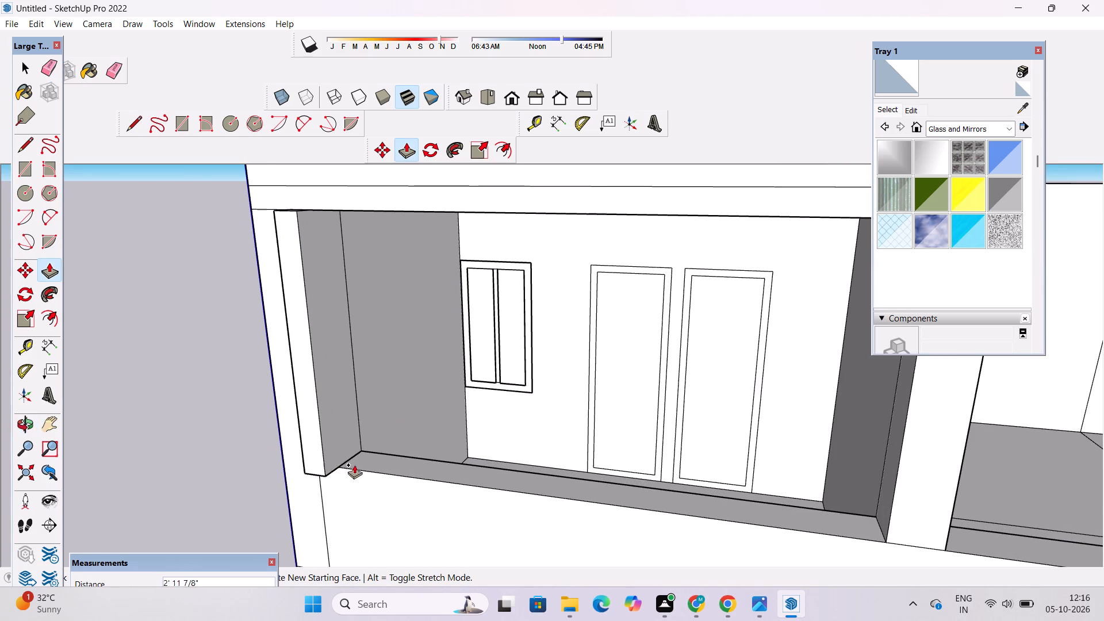
click(348, 467)
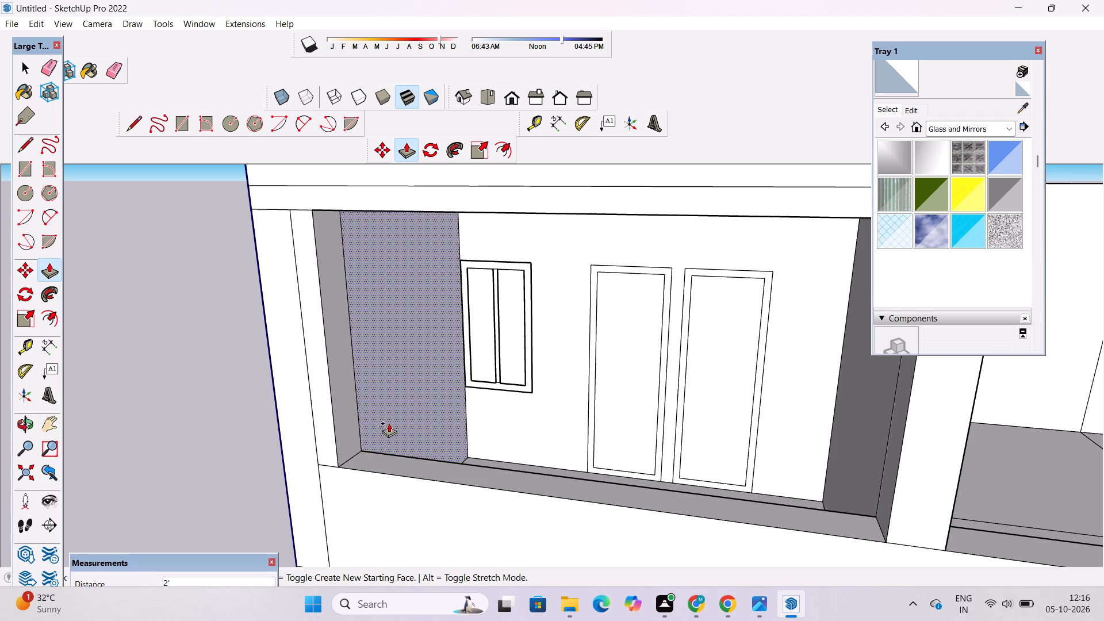
Examine the thickened balcony side wall and the upper storey's front from several angles.
key(o)
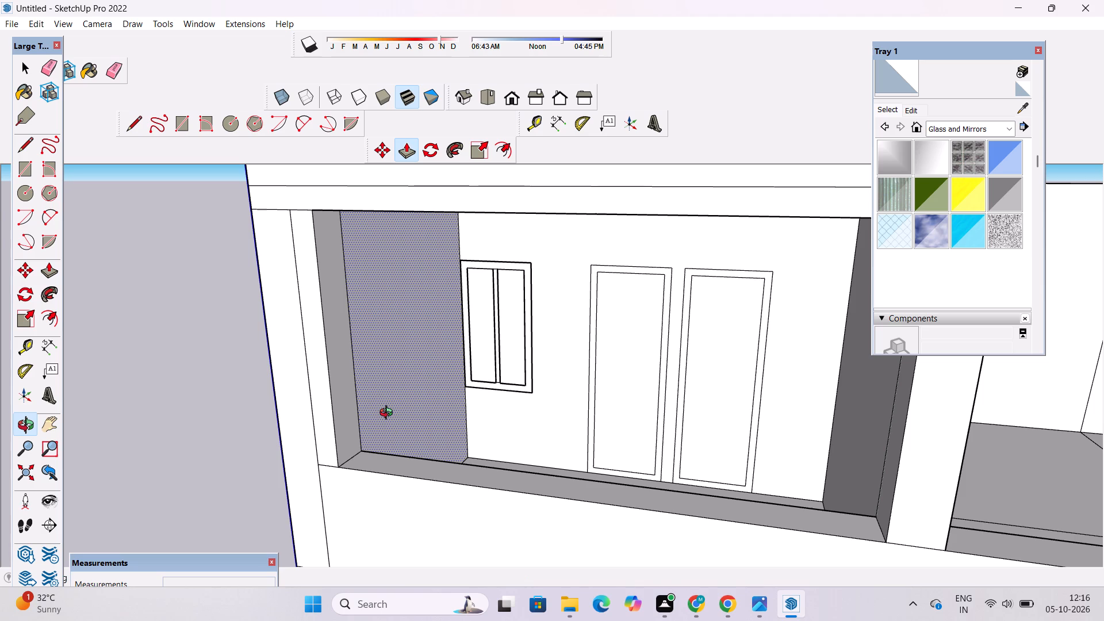
scroll(389, 411, down, 5)
scroll(390, 409, up, 2)
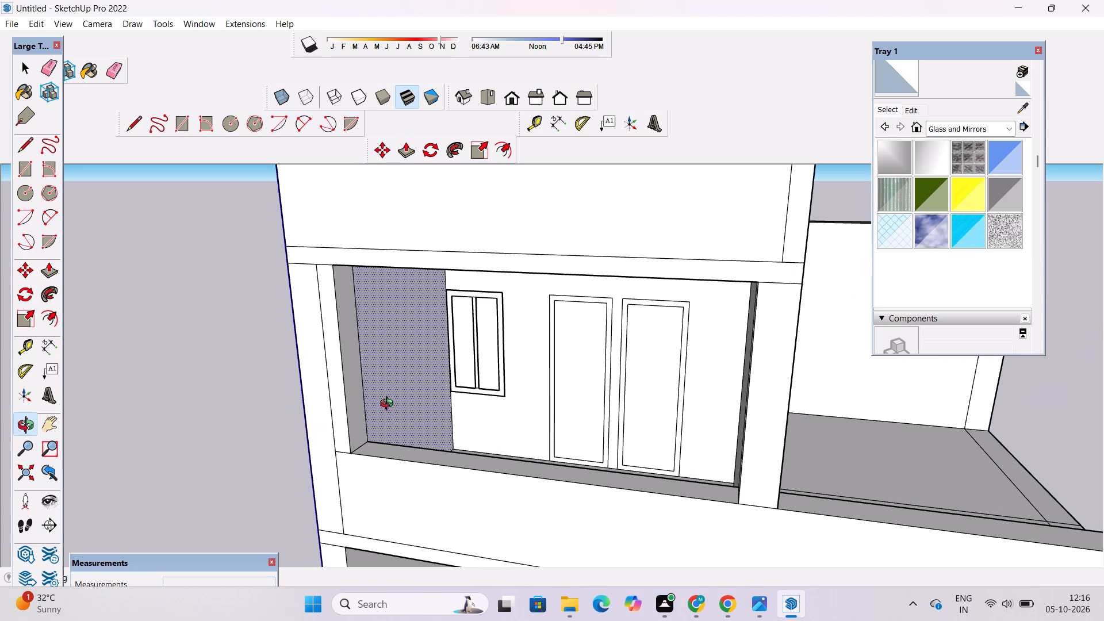
scroll(386, 427, down, 3)
drag(421, 469, 431, 416)
shift+drag(466, 423, 398, 404)
drag(417, 413, 494, 511)
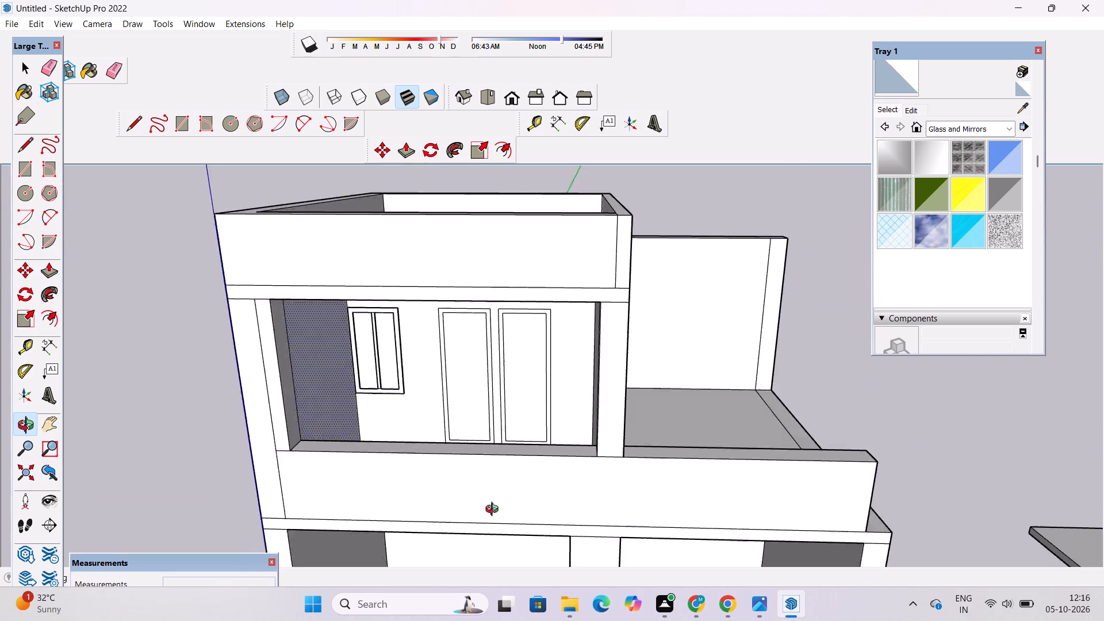
Draw a 22' vertical line up from the outer end of the line crossing the open terrace floor beside the upper storey.
drag(494, 511, 521, 530)
scroll(546, 439, down, 5)
shift+drag(702, 422, 607, 441)
shift+drag(612, 454, 379, 500)
shift+drag(395, 483, 503, 487)
scroll(495, 478, up, 5)
key(l)
scroll(501, 462, up, 4)
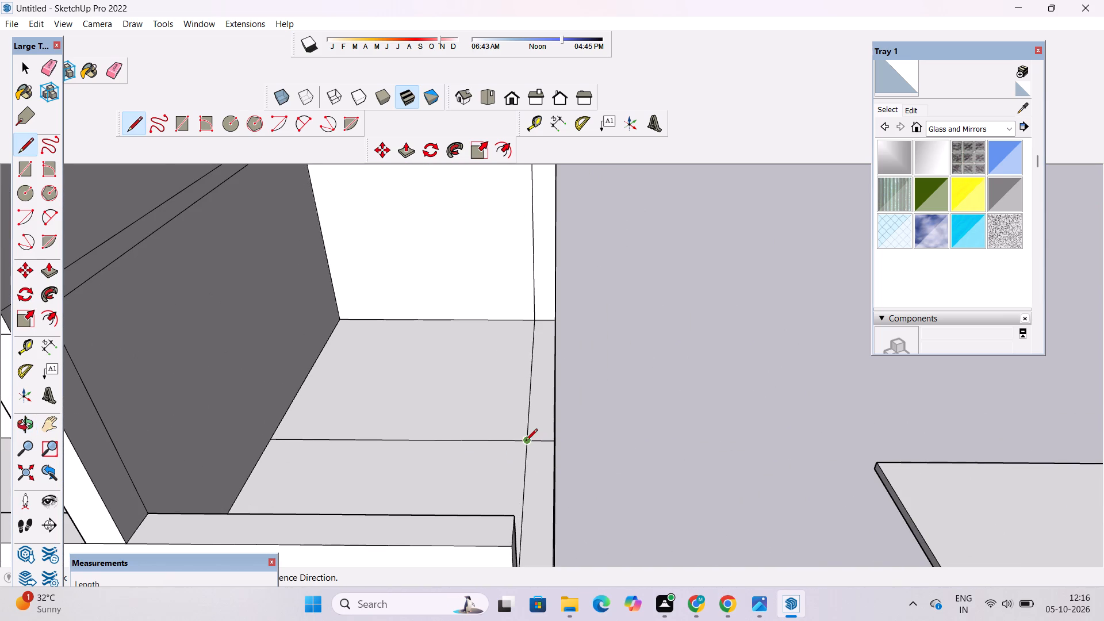
click(526, 442)
scroll(526, 442, down, 5)
scroll(520, 286, down, 3)
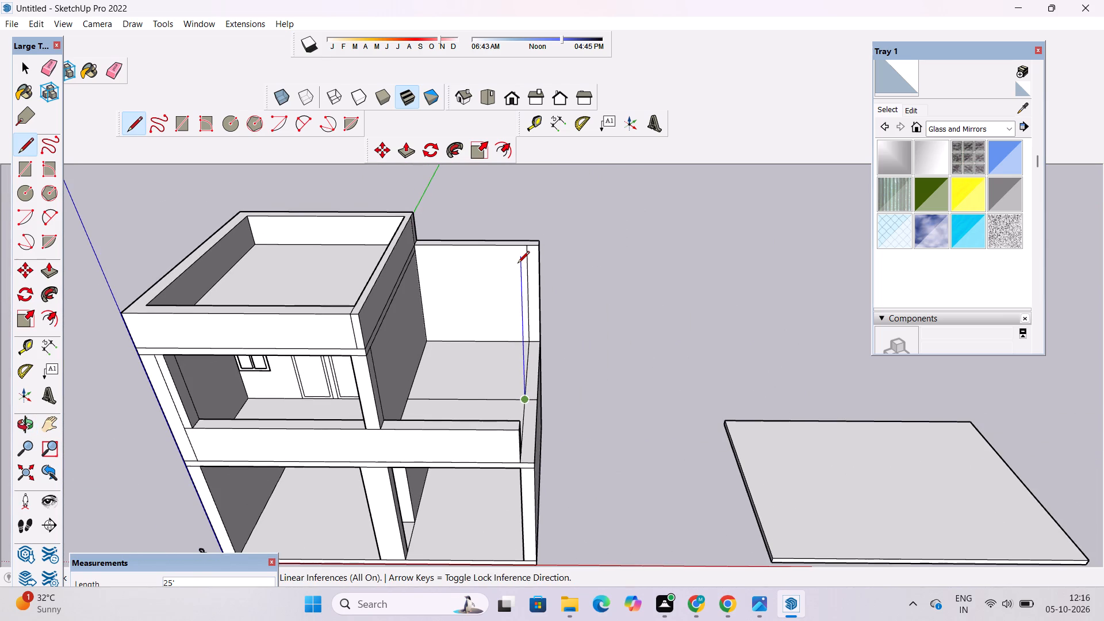
key(2)
text(2')
key(Return)
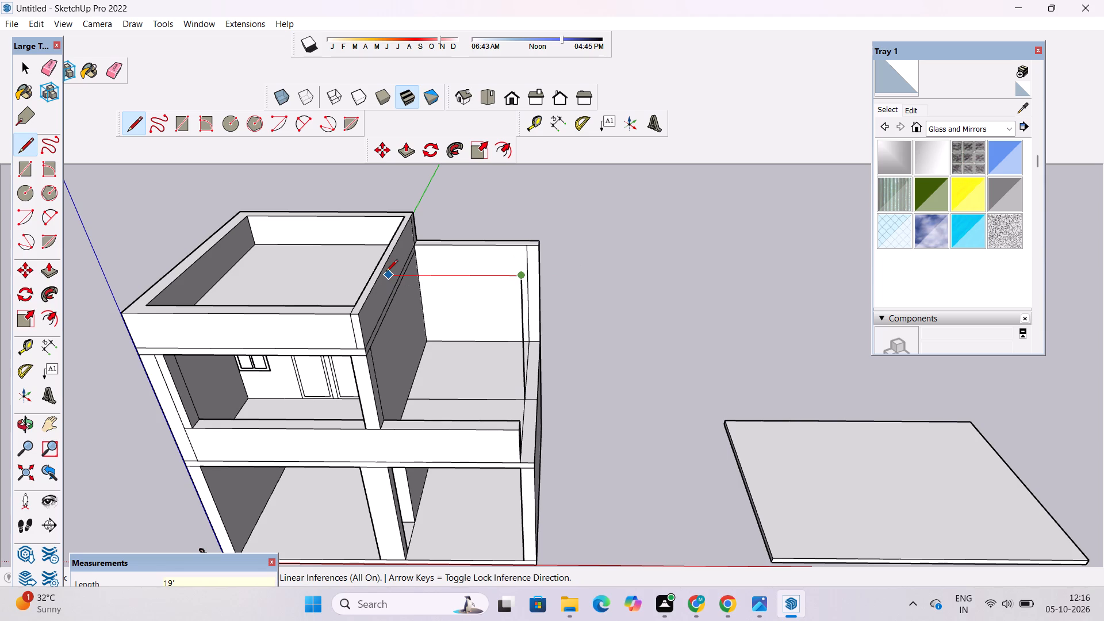
Close an upright face with a 19' horizontal line to the upper storey's side wall and a 22' line down to the terrace floor.
scroll(386, 273, down, 3)
scroll(362, 263, up, 7)
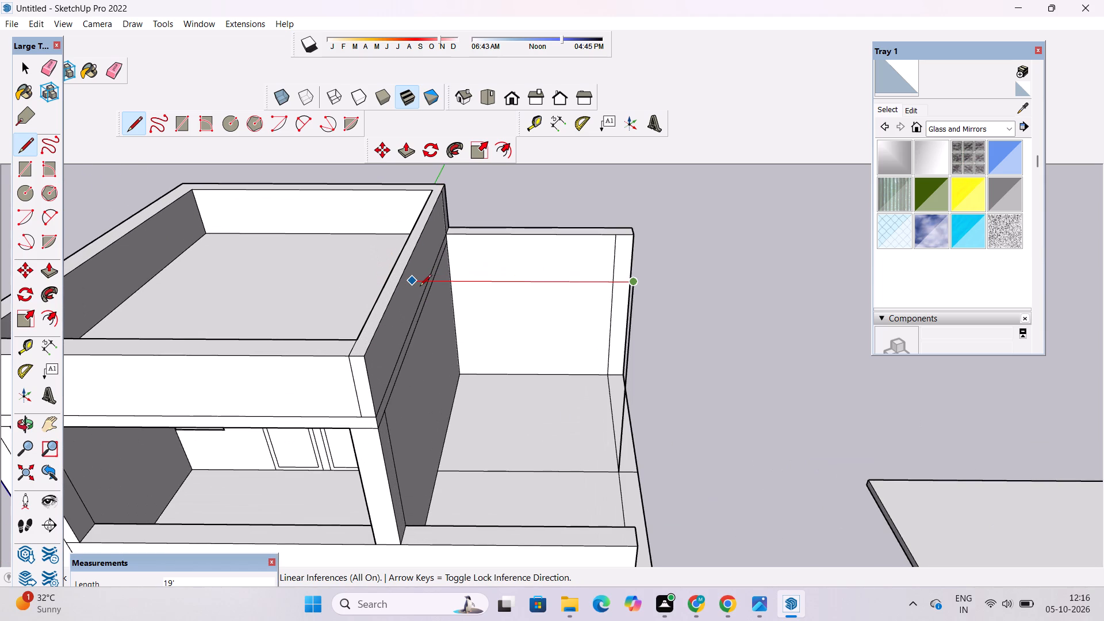
click(411, 284)
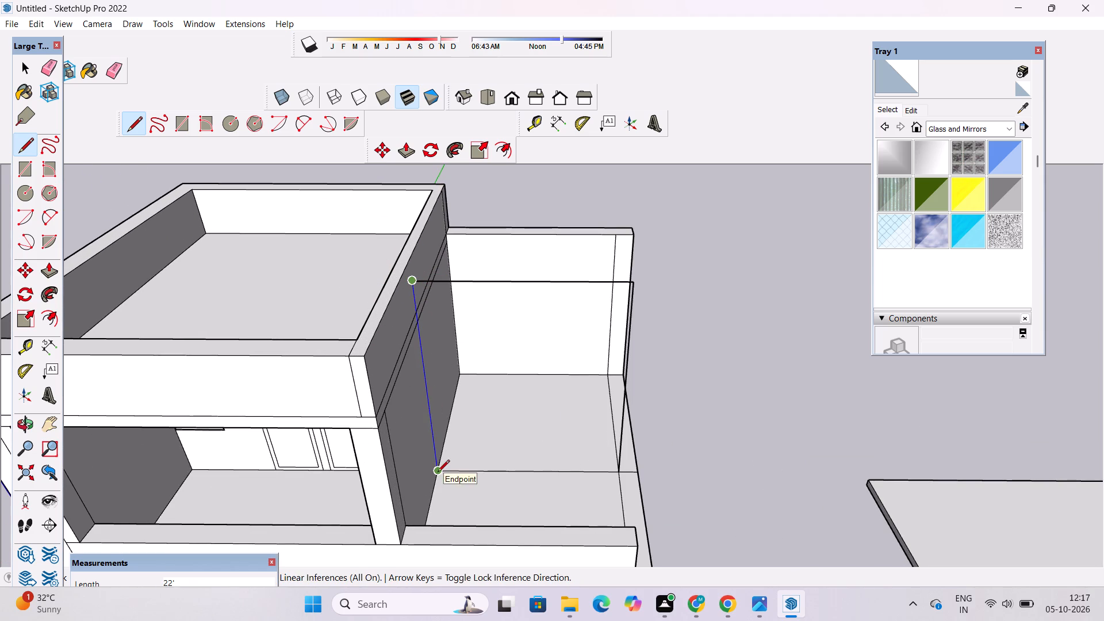
click(438, 473)
key(space)
scroll(367, 402, down, 4)
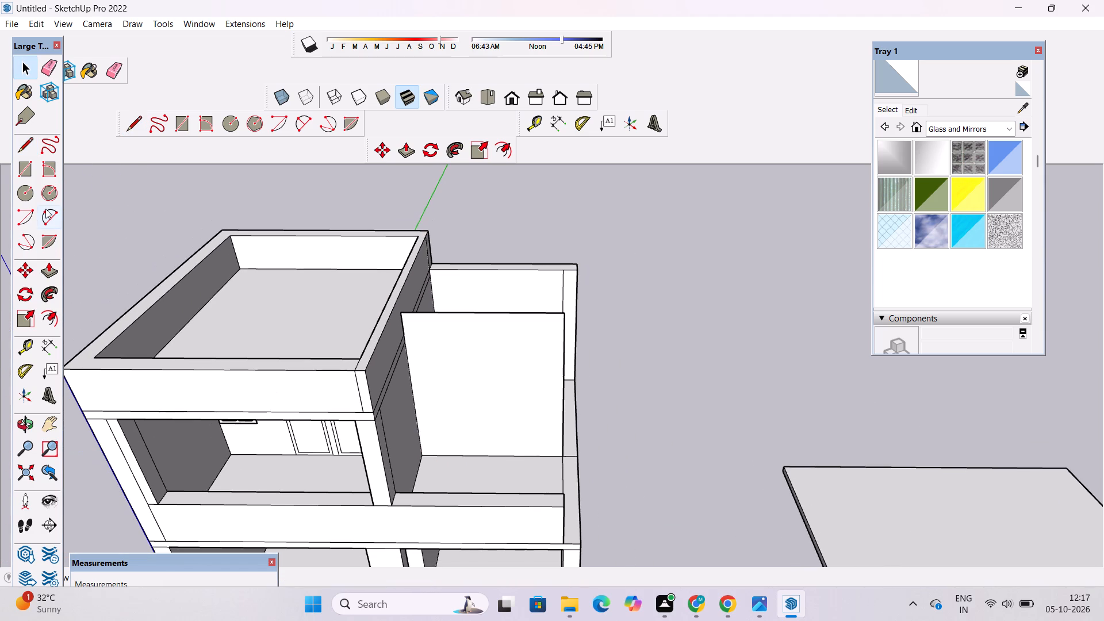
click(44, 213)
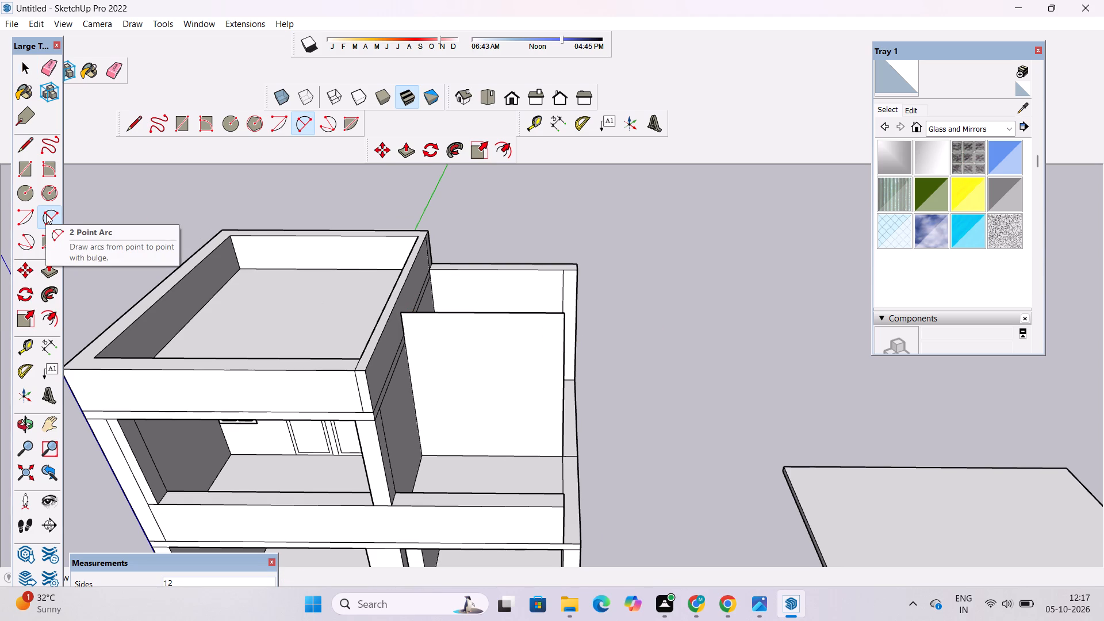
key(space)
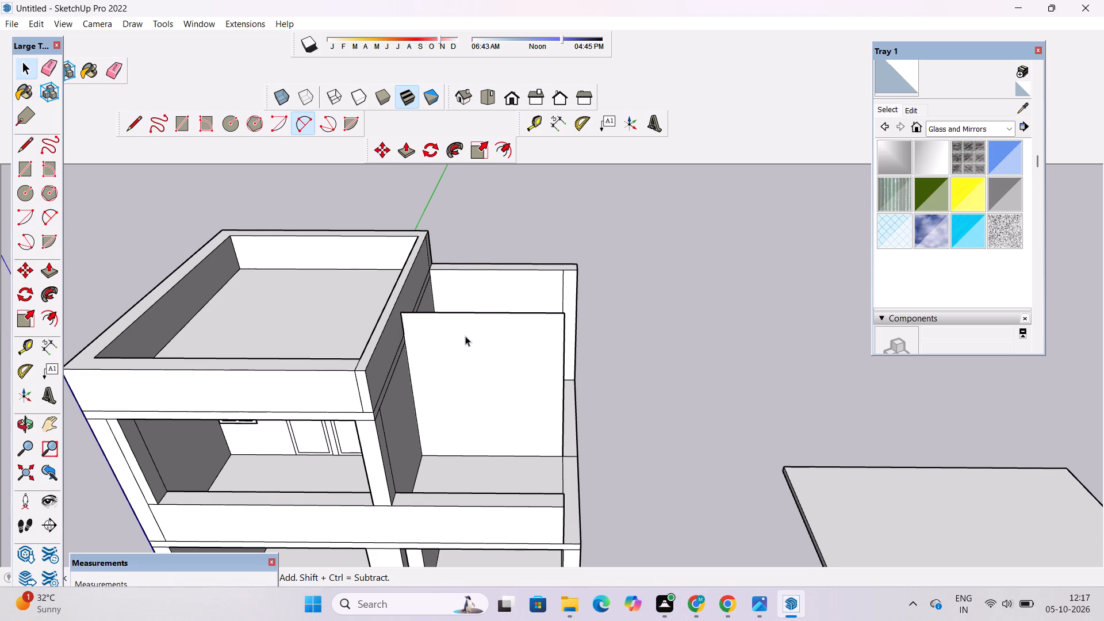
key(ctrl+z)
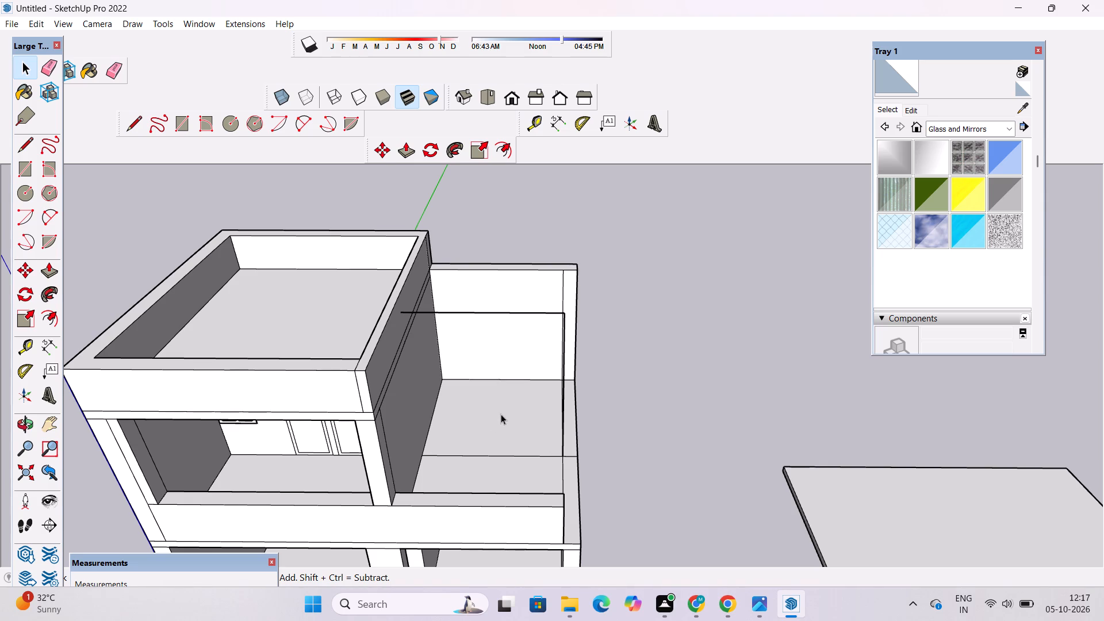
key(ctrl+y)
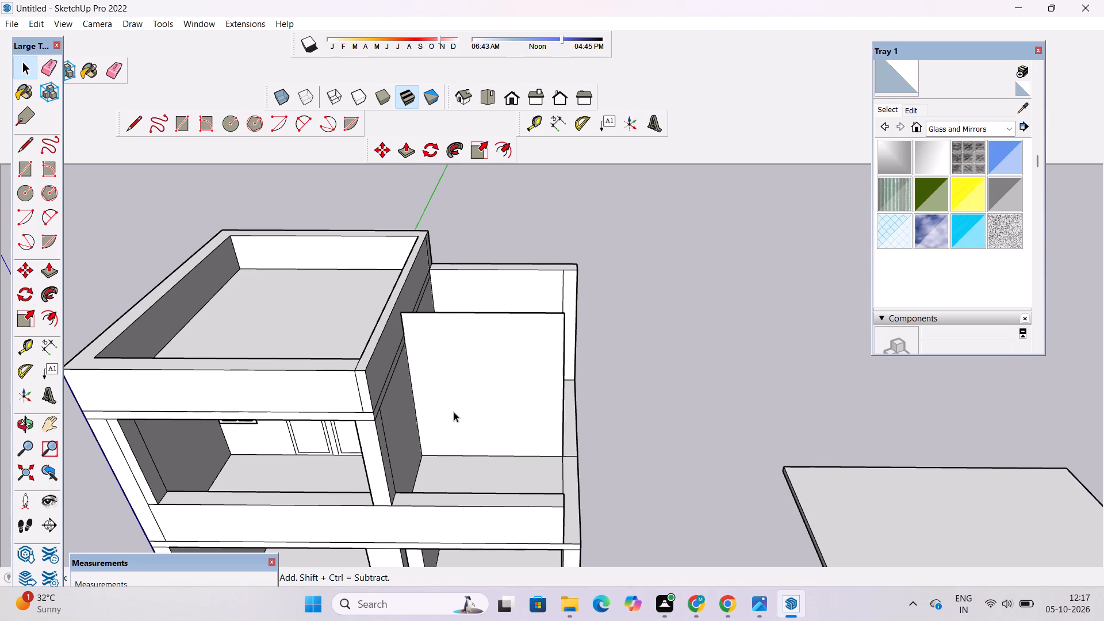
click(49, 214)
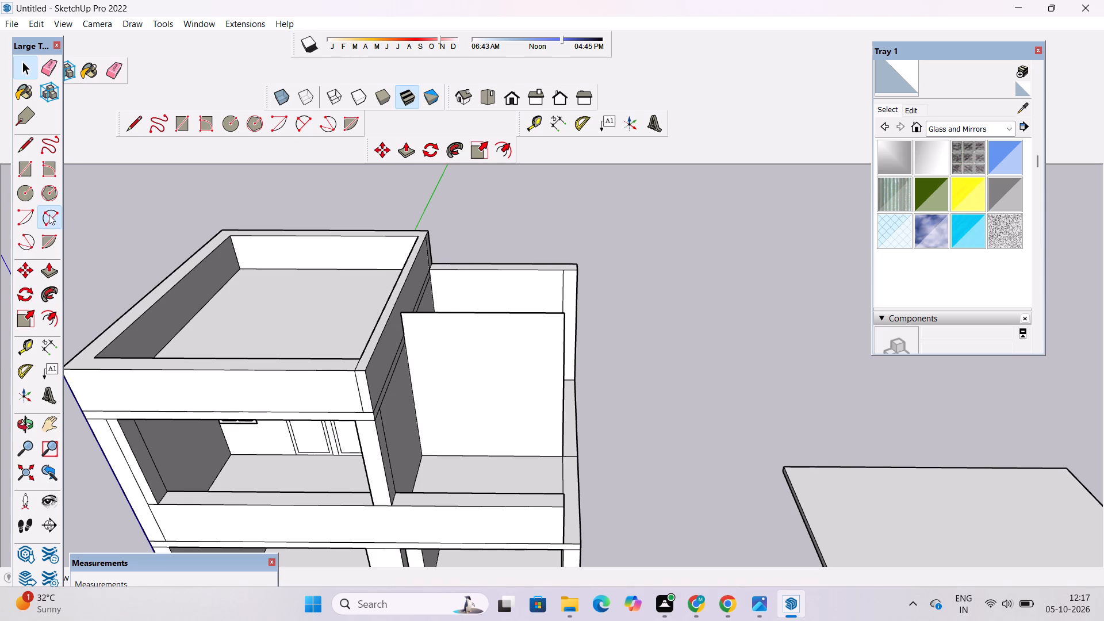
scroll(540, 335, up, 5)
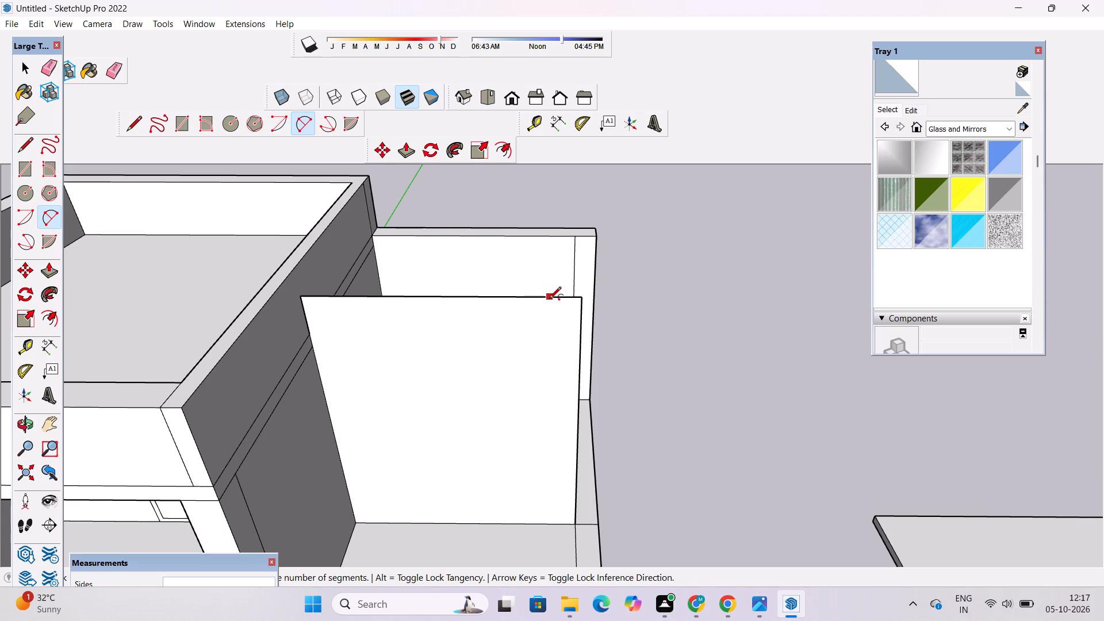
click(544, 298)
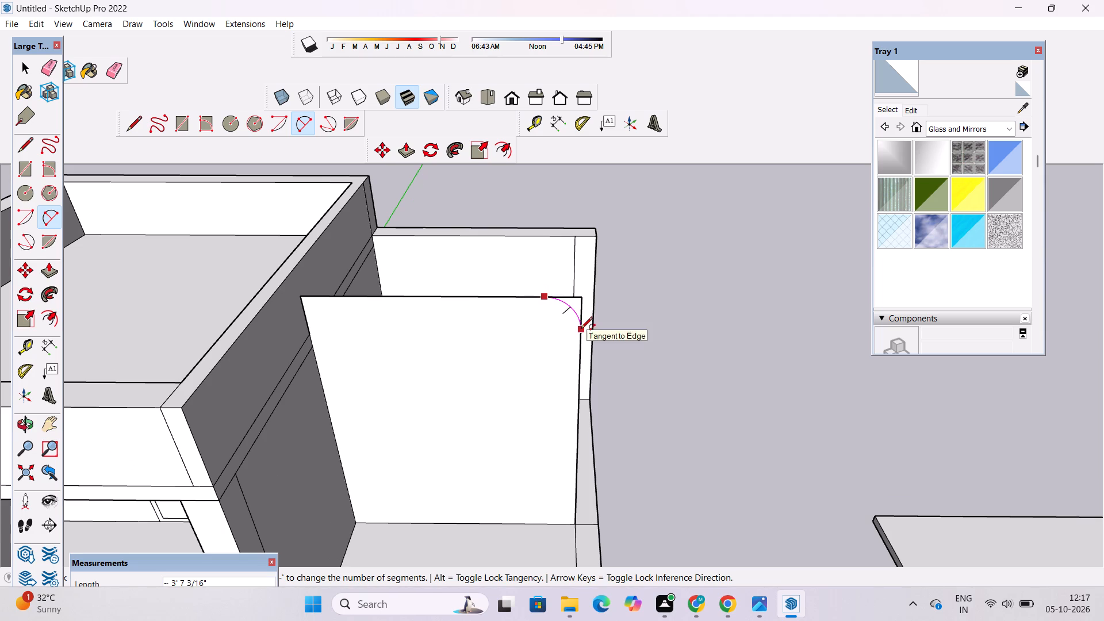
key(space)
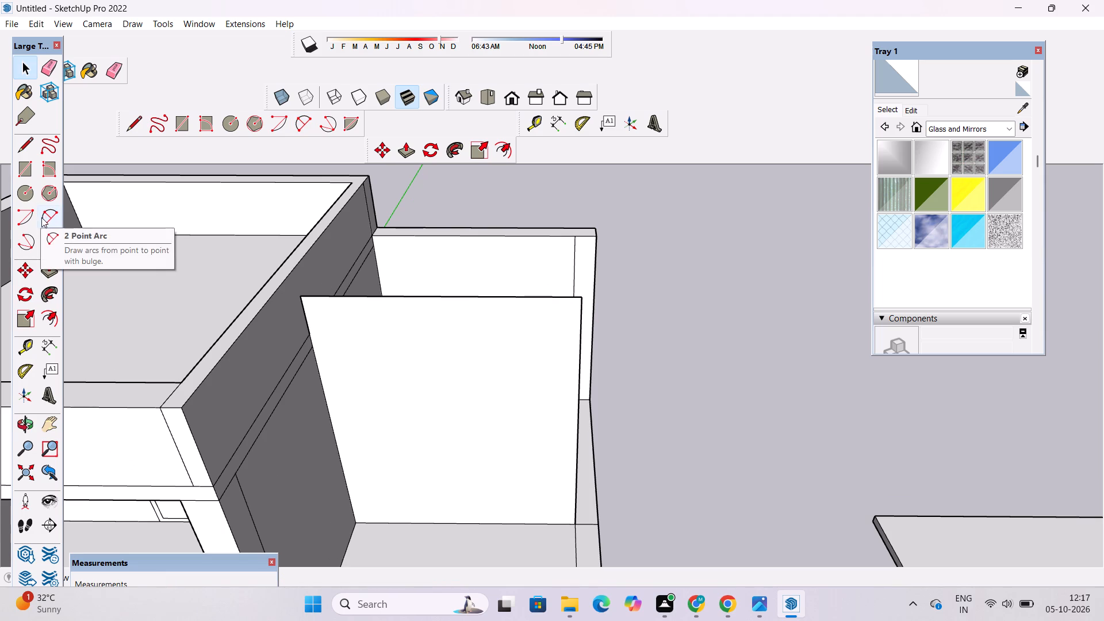
Round the upright face's upper outer corner with a tangent 2 Point Arc about 3' 11 3/4" long between its ends.
click(50, 214)
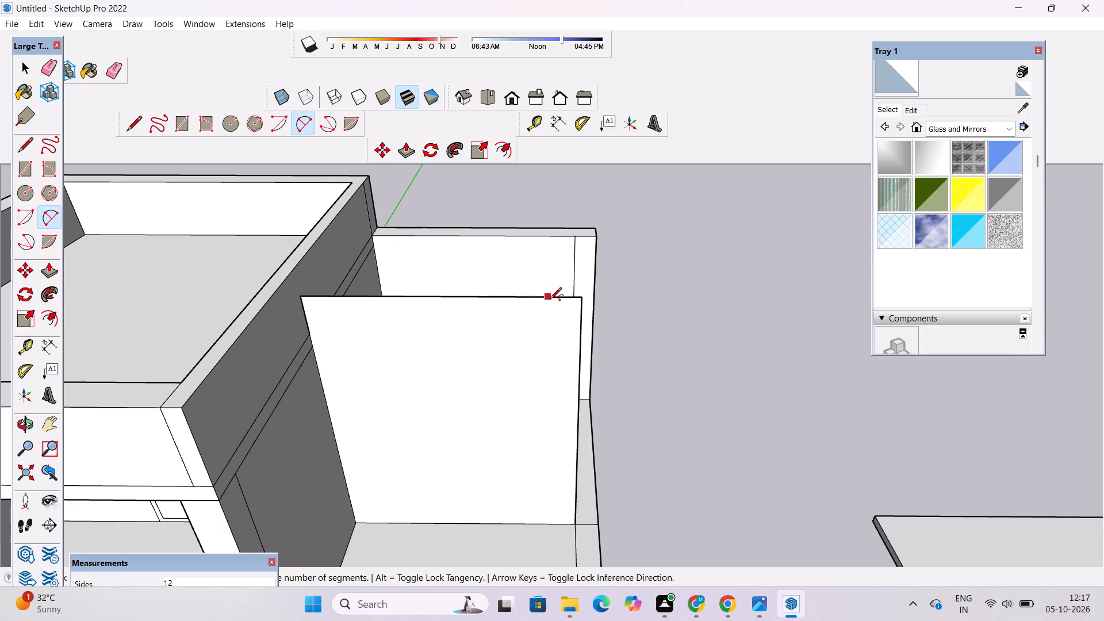
click(540, 300)
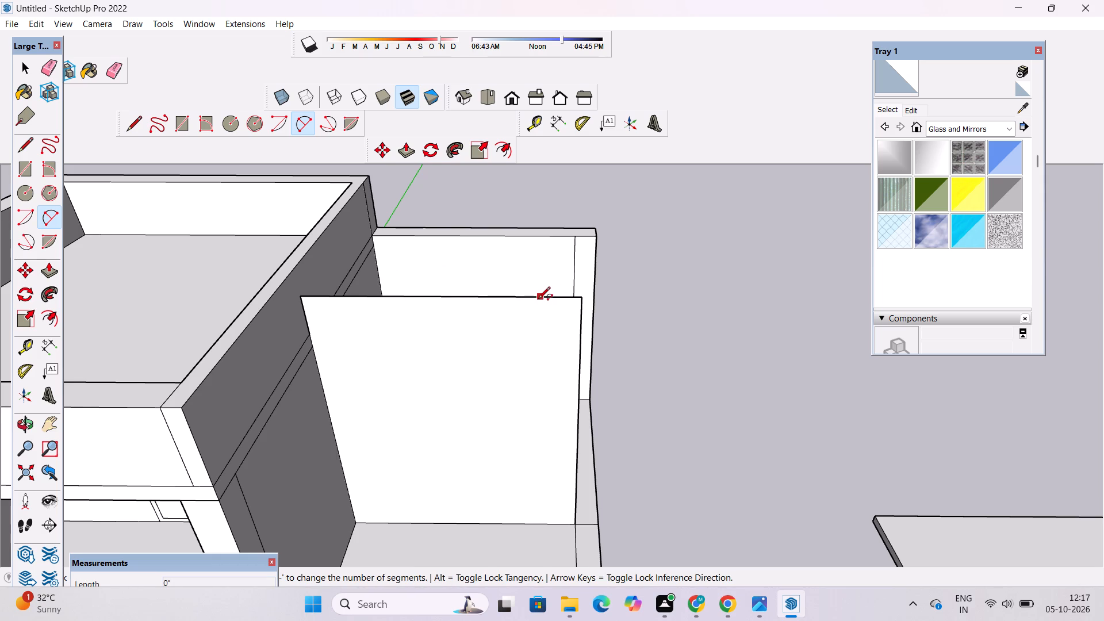
scroll(538, 300, down, 1)
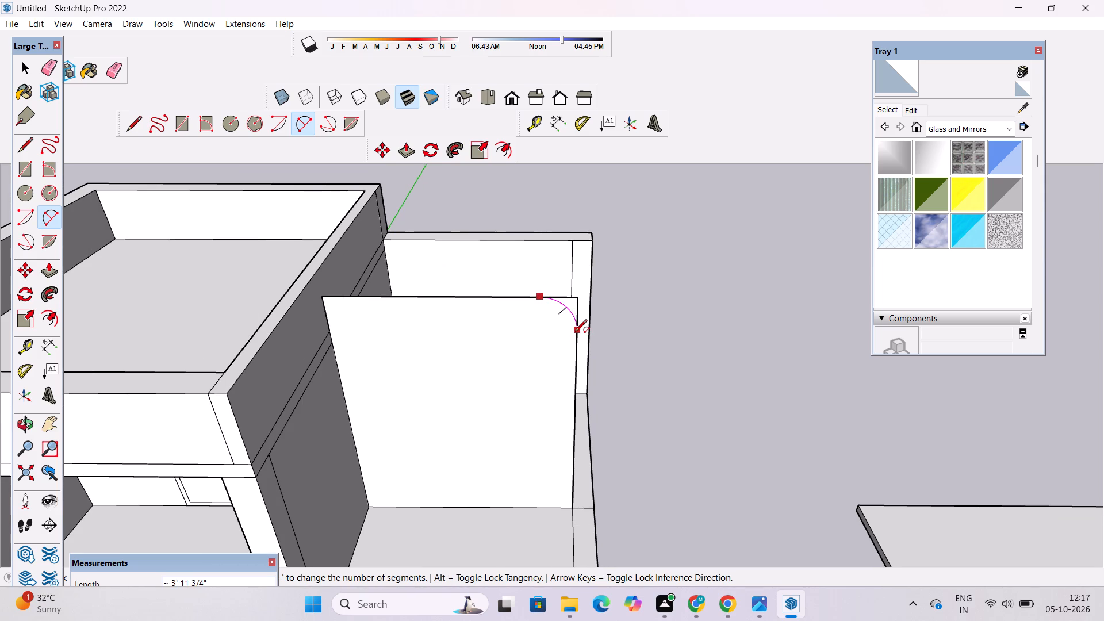
double_click(575, 332)
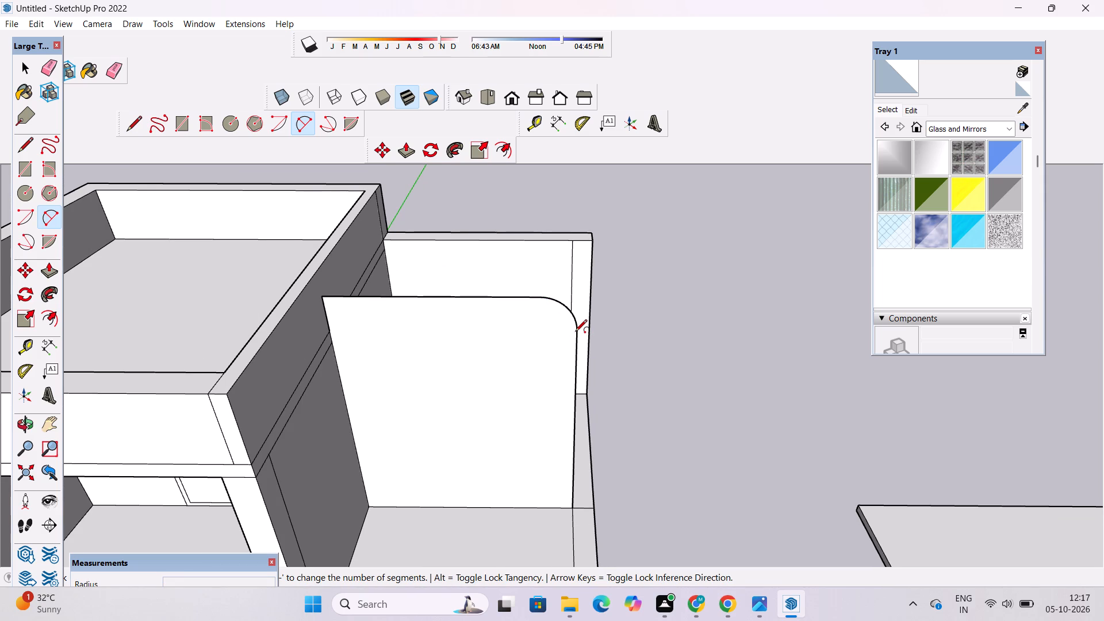
key(space)
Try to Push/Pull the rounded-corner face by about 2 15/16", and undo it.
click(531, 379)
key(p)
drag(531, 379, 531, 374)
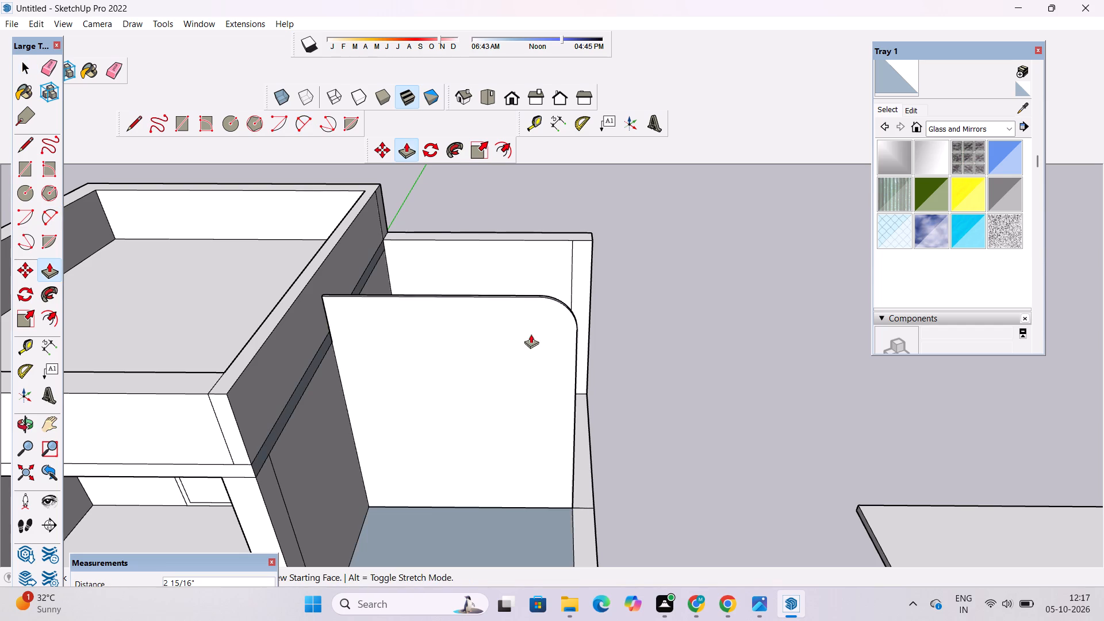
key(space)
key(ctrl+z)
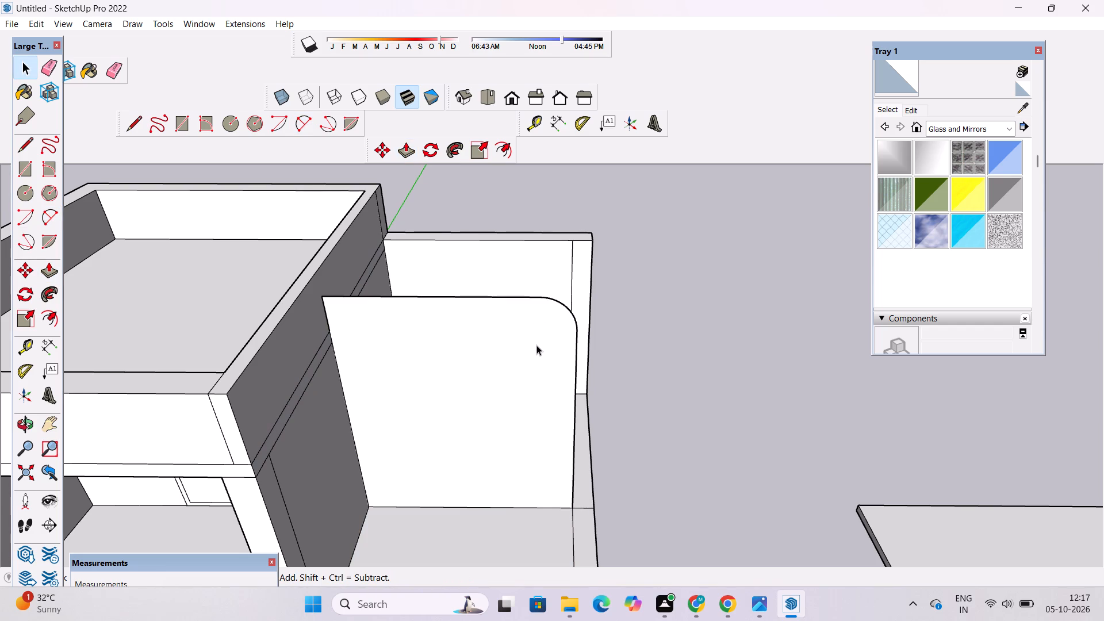
Push/Pull the rounded-corner face 18' back to the terrace's rear wall, forming a solid block.
click(533, 378)
key(p)
click(532, 381)
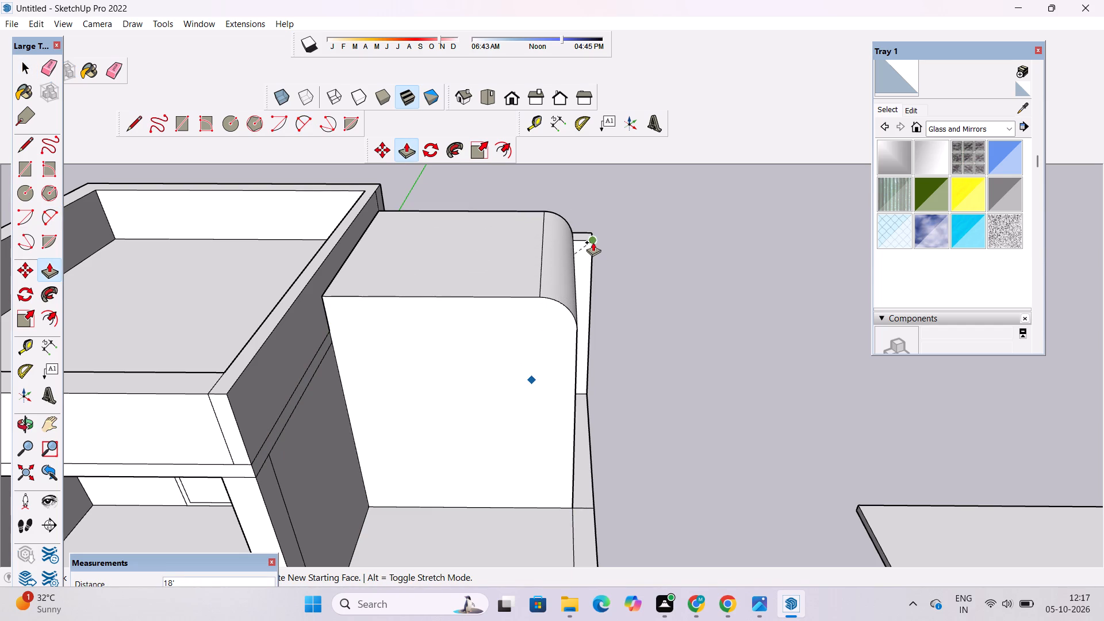
click(593, 242)
Examine the rounded block beside the upper storey in the building's front view.
key(o)
scroll(604, 327, down, 5)
drag(584, 402, 588, 267)
scroll(589, 329, up, 1)
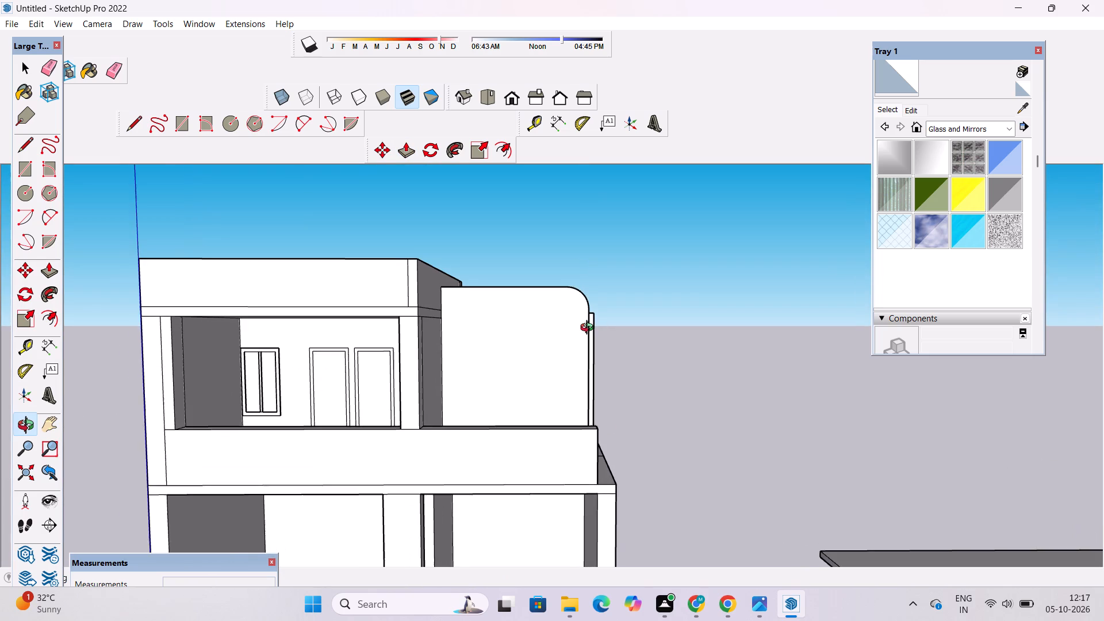
scroll(589, 329, up, 1)
scroll(589, 329, down, 1)
scroll(589, 328, up, 1)
scroll(589, 325, down, 3)
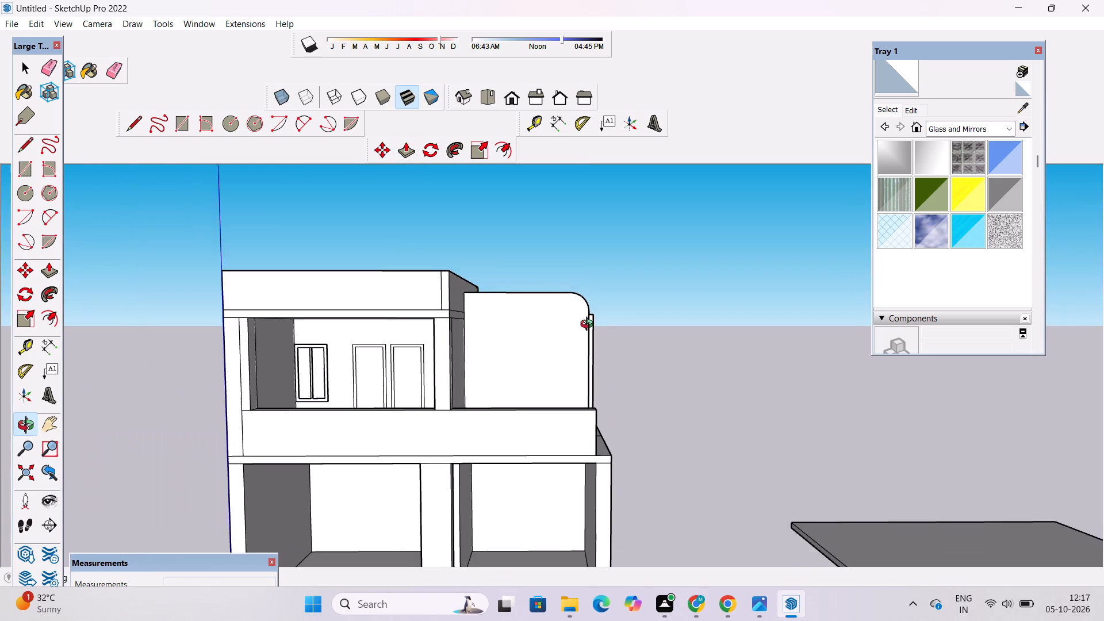
scroll(589, 325, up, 4)
scroll(589, 325, down, 5)
drag(596, 373, 628, 509)
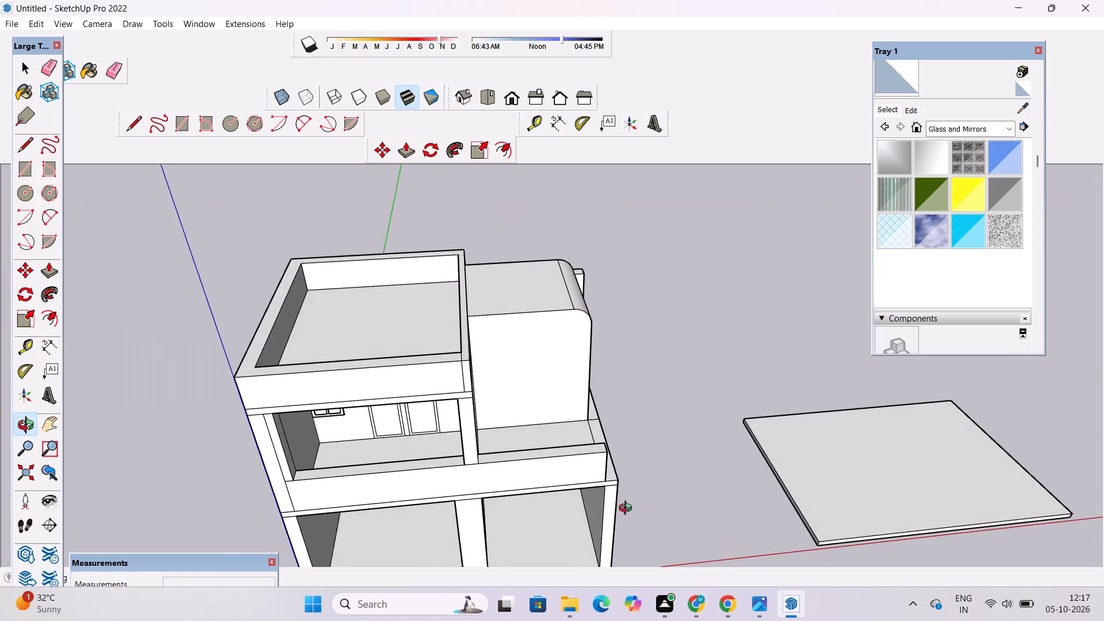
Examine the rounded block's curved edge and its junctions with the side parapet, rear wall and upper storey from above and several sides.
scroll(600, 470, up, 3)
drag(646, 429, 525, 397)
scroll(530, 388, up, 3)
shift+drag(551, 382, 505, 373)
drag(576, 379, 428, 405)
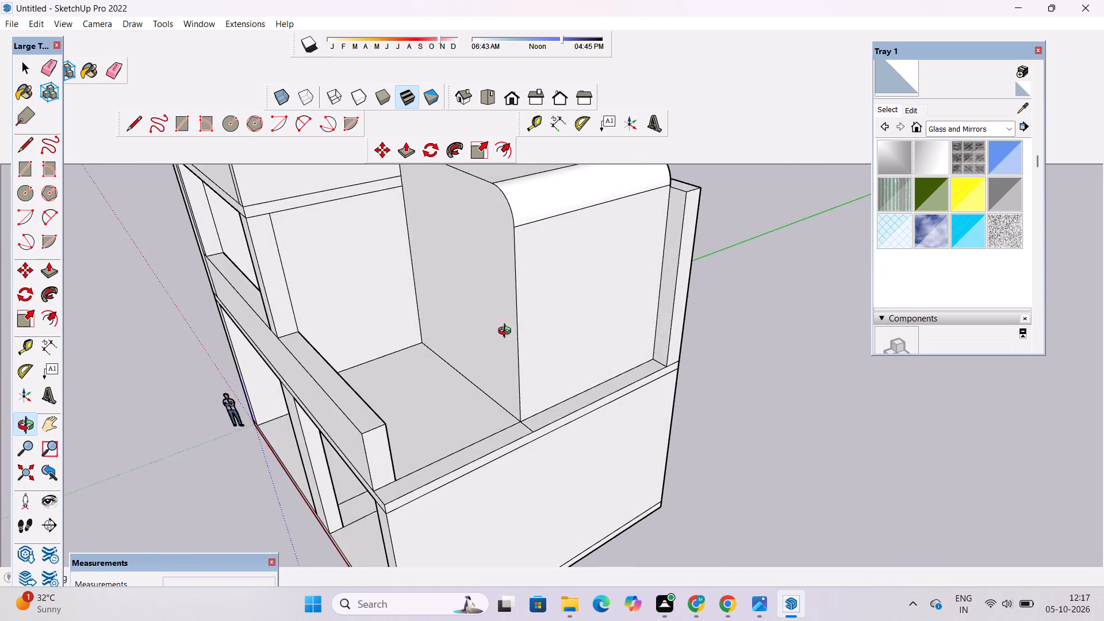
scroll(507, 332, down, 4)
drag(591, 264, 236, 326)
scroll(582, 270, up, 2)
shift+drag(666, 287, 631, 305)
scroll(501, 287, up, 4)
drag(497, 304, 592, 340)
drag(663, 364, 645, 323)
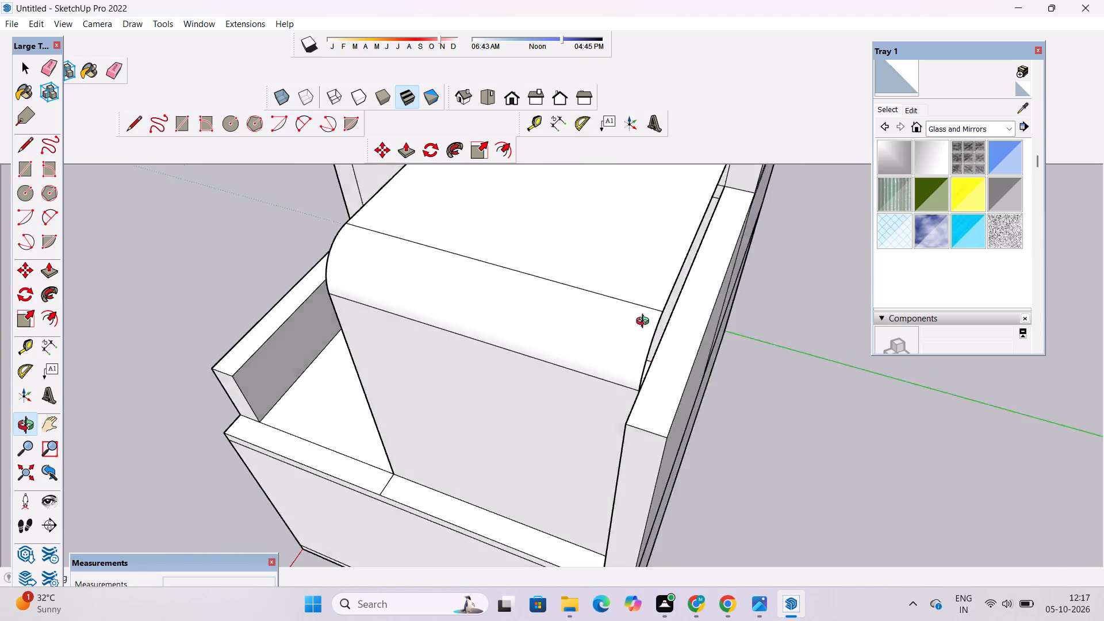
drag(645, 323, 620, 289)
scroll(599, 286, down, 6)
drag(439, 277, 736, 299)
drag(655, 244, 507, 302)
drag(616, 323, 402, 324)
scroll(395, 322, down, 2)
drag(352, 323, 560, 370)
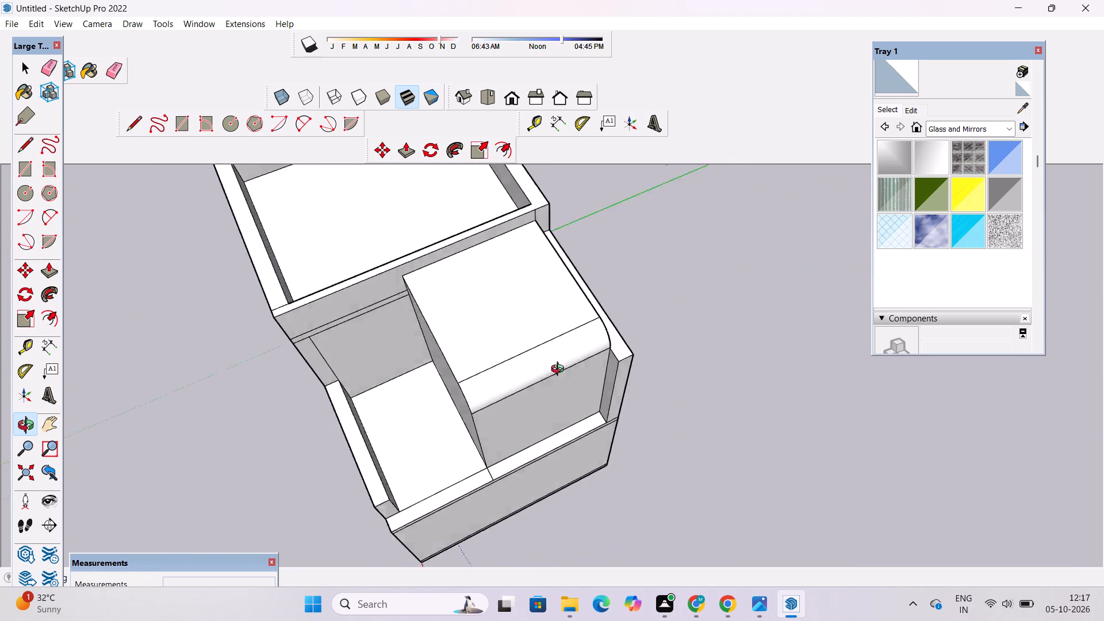
drag(560, 370, 627, 365)
scroll(494, 326, down, 4)
shift+drag(515, 317, 476, 325)
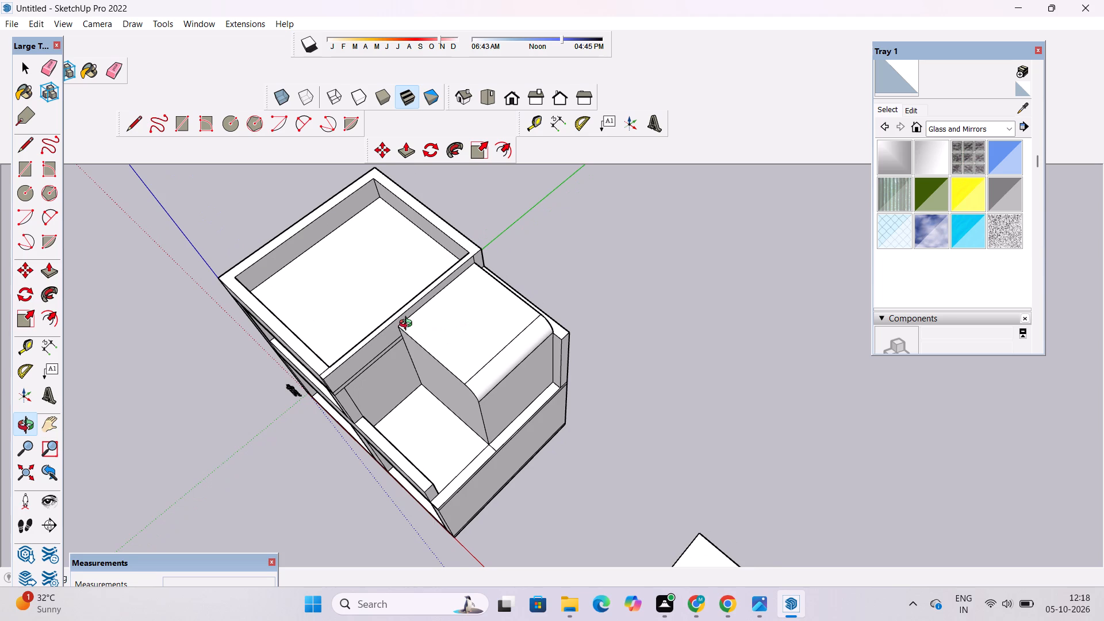
scroll(410, 326, down, 7)
scroll(476, 364, up, 7)
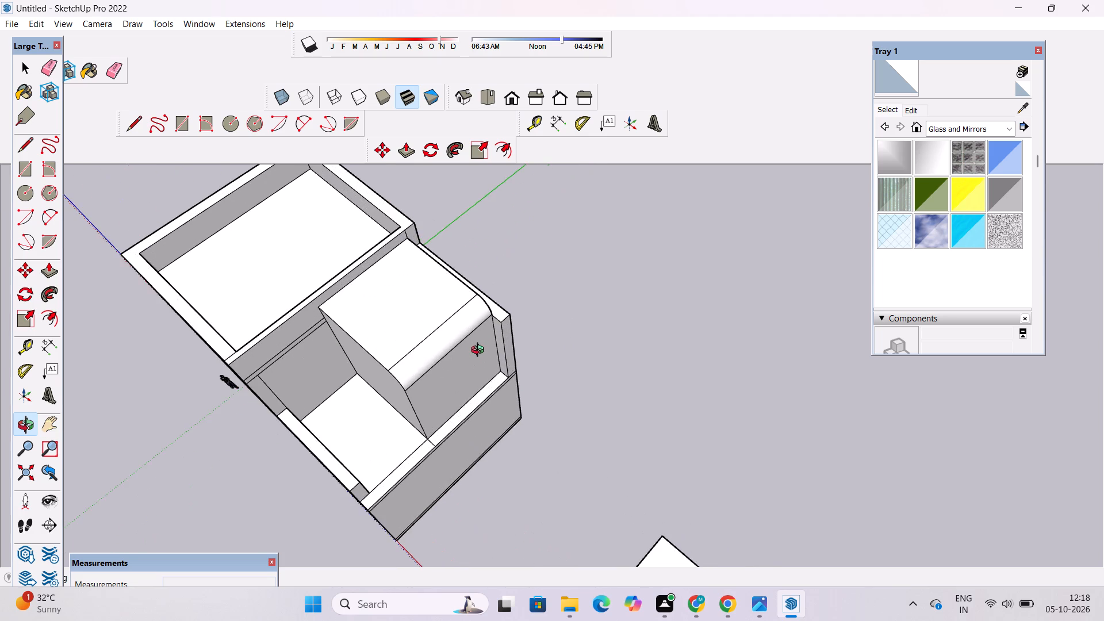
scroll(480, 351, up, 2)
drag(543, 321, 332, 317)
scroll(495, 310, down, 2)
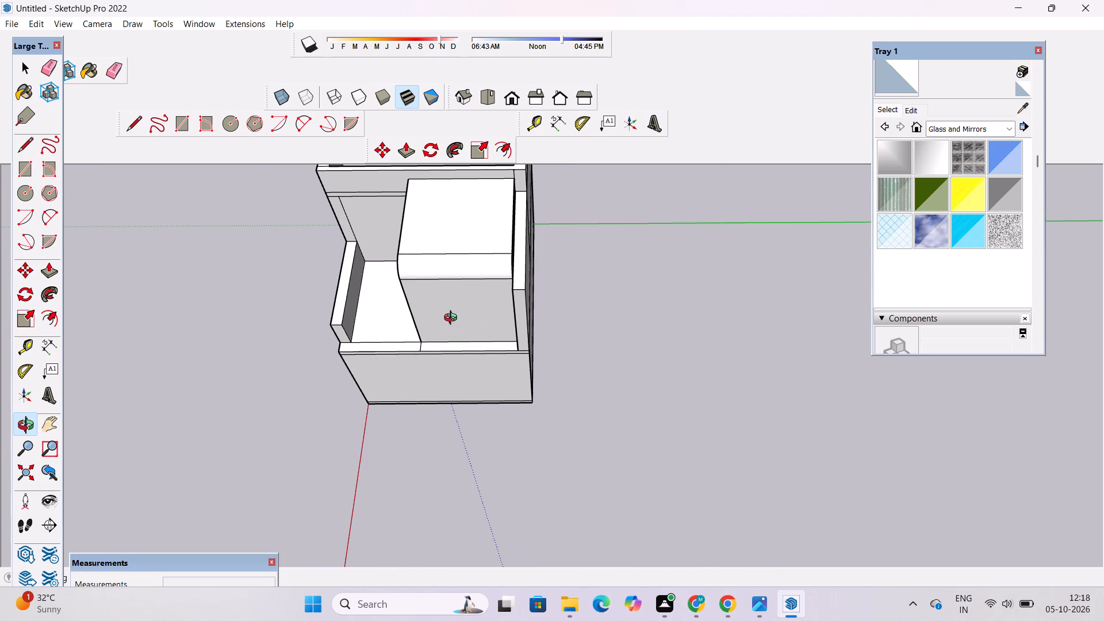
scroll(509, 262, up, 4)
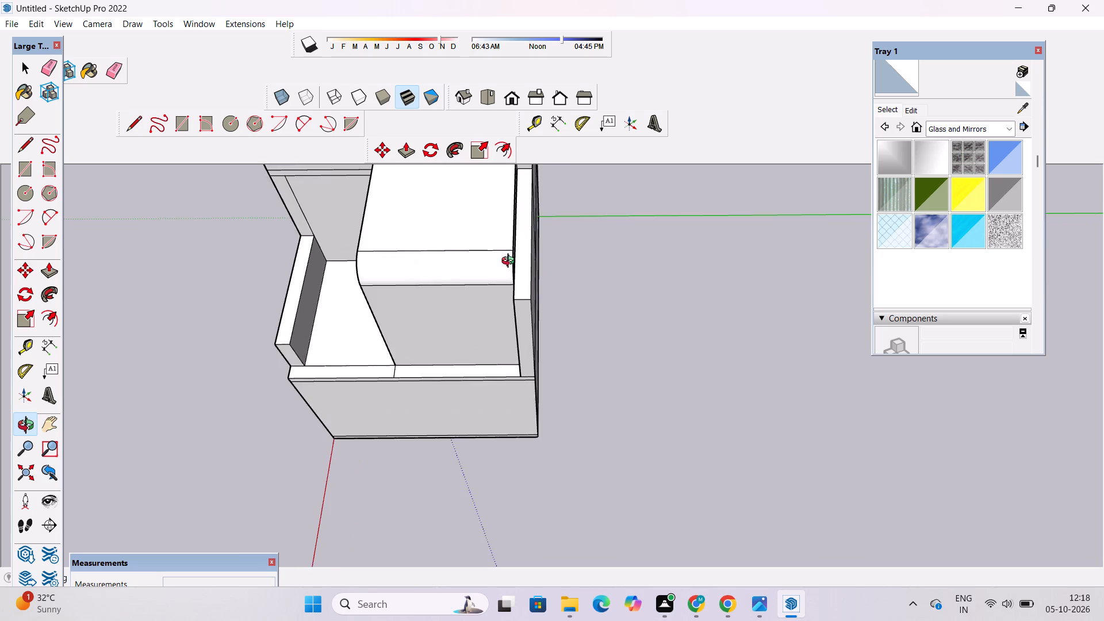
drag(592, 304, 424, 271)
drag(426, 227, 629, 279)
scroll(474, 275, down, 2)
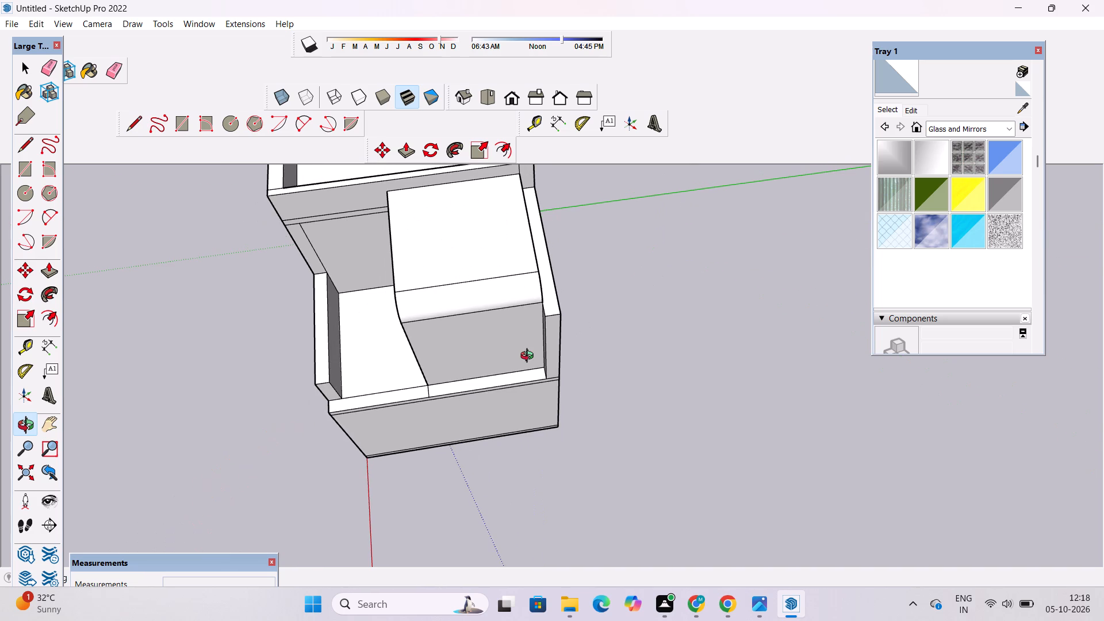
scroll(534, 340, down, 6)
scroll(537, 362, up, 2)
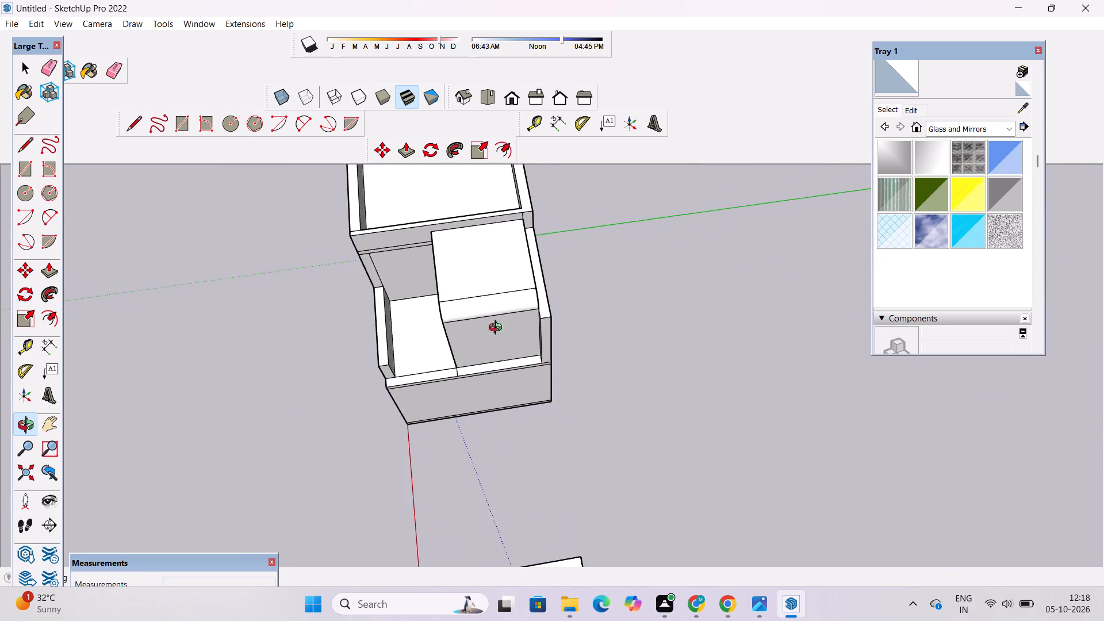
drag(482, 324, 684, 313)
scroll(417, 377, up, 3)
drag(451, 386, 562, 314)
drag(534, 359, 593, 296)
drag(594, 296, 637, 231)
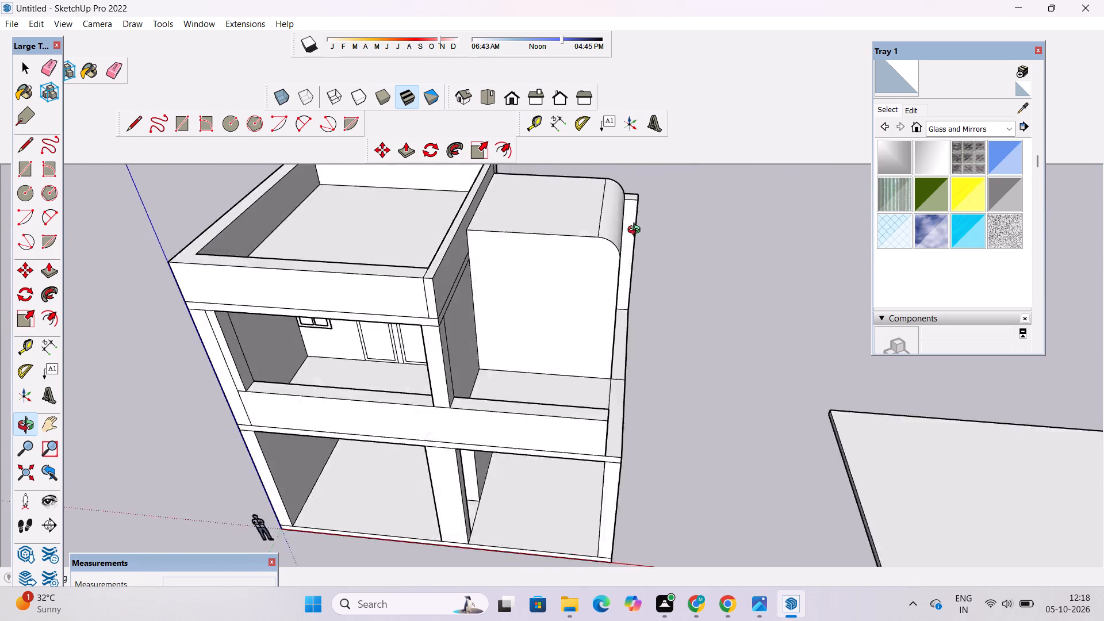
drag(637, 231, 638, 229)
shift+drag(638, 232, 638, 344)
scroll(595, 342, up, 4)
drag(715, 323, 591, 325)
scroll(589, 326, up, 3)
shift+drag(588, 329, 574, 357)
key(space)
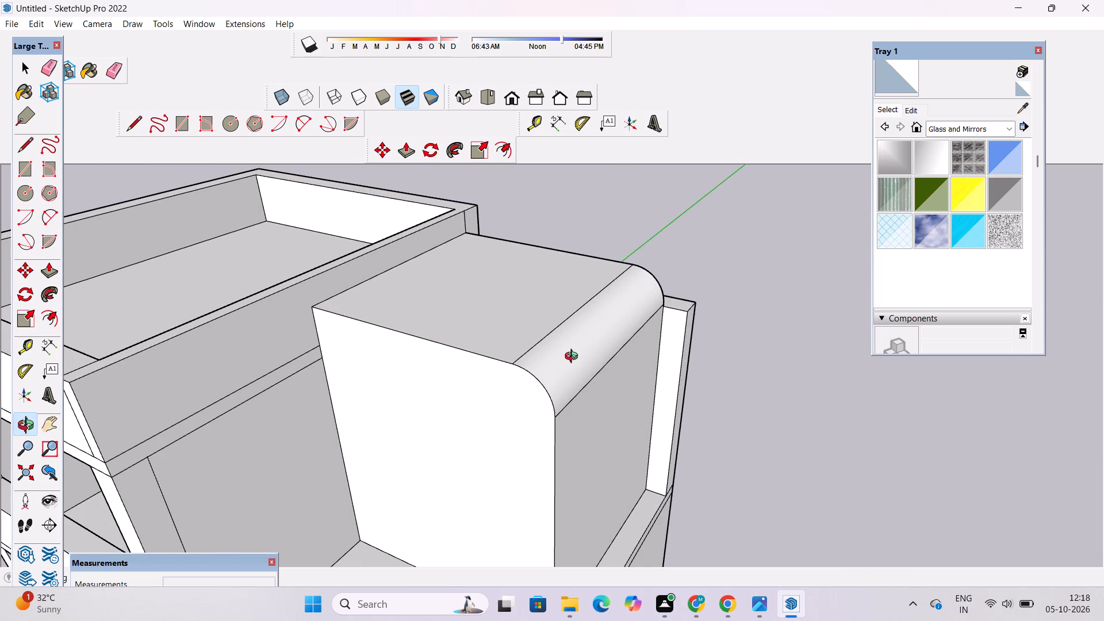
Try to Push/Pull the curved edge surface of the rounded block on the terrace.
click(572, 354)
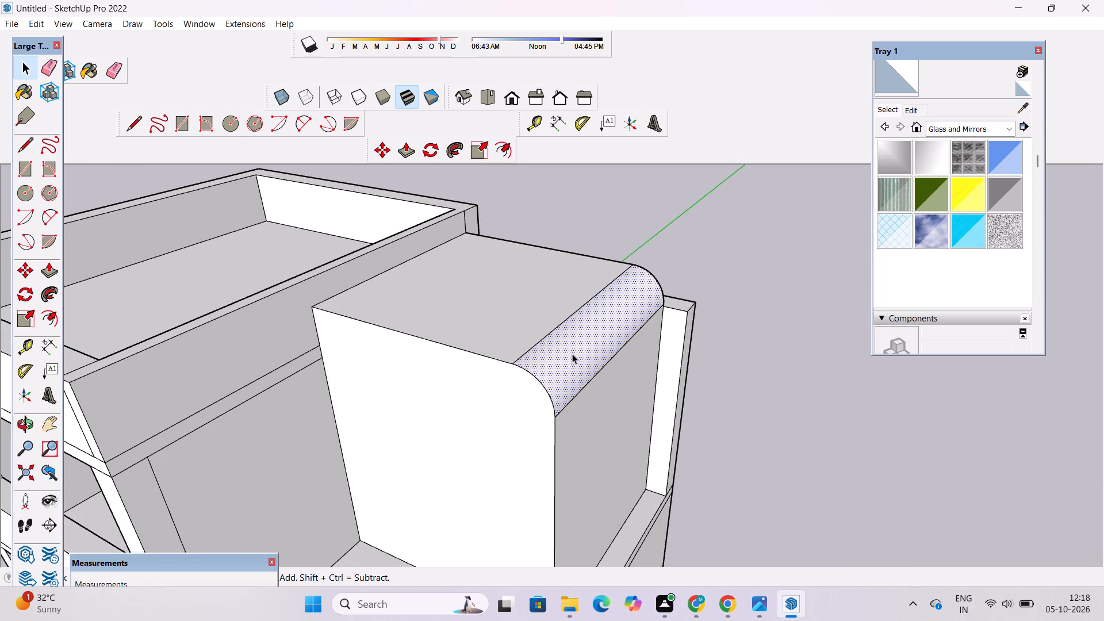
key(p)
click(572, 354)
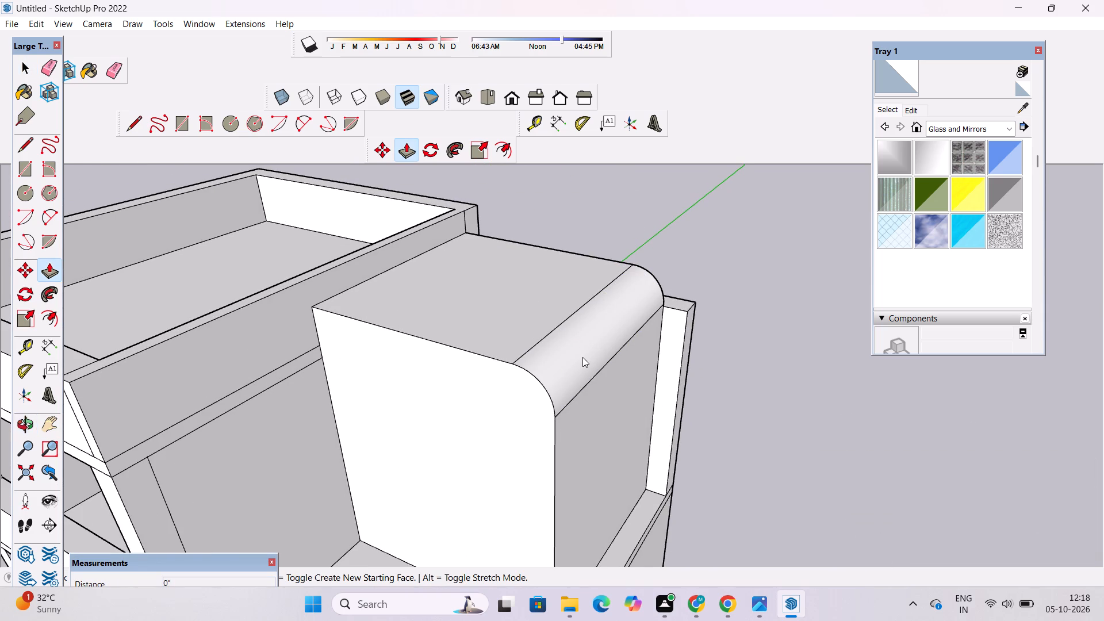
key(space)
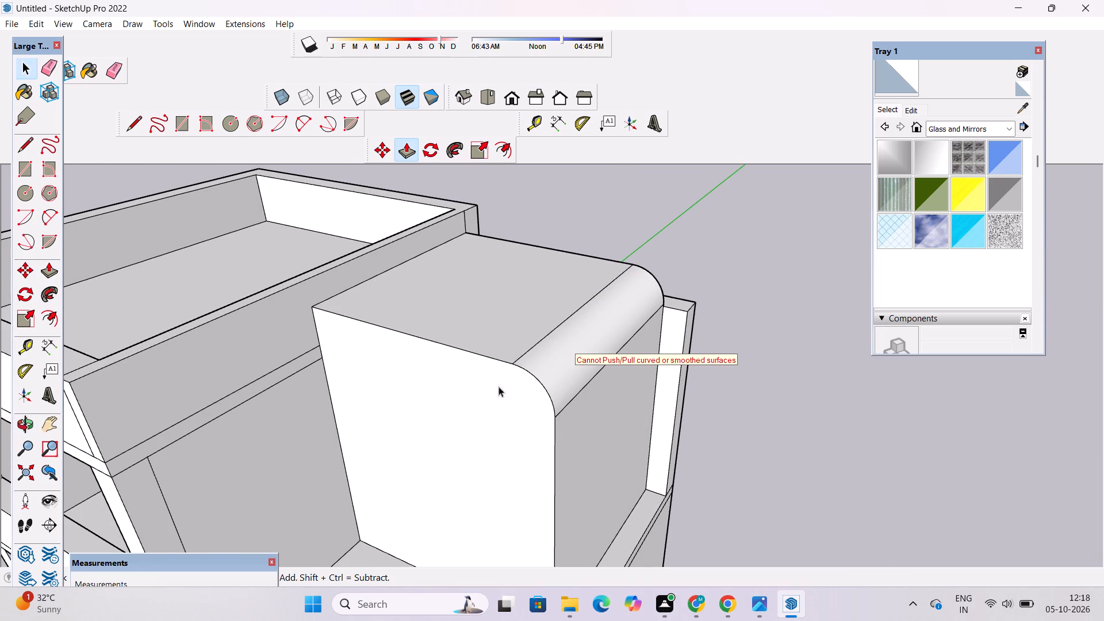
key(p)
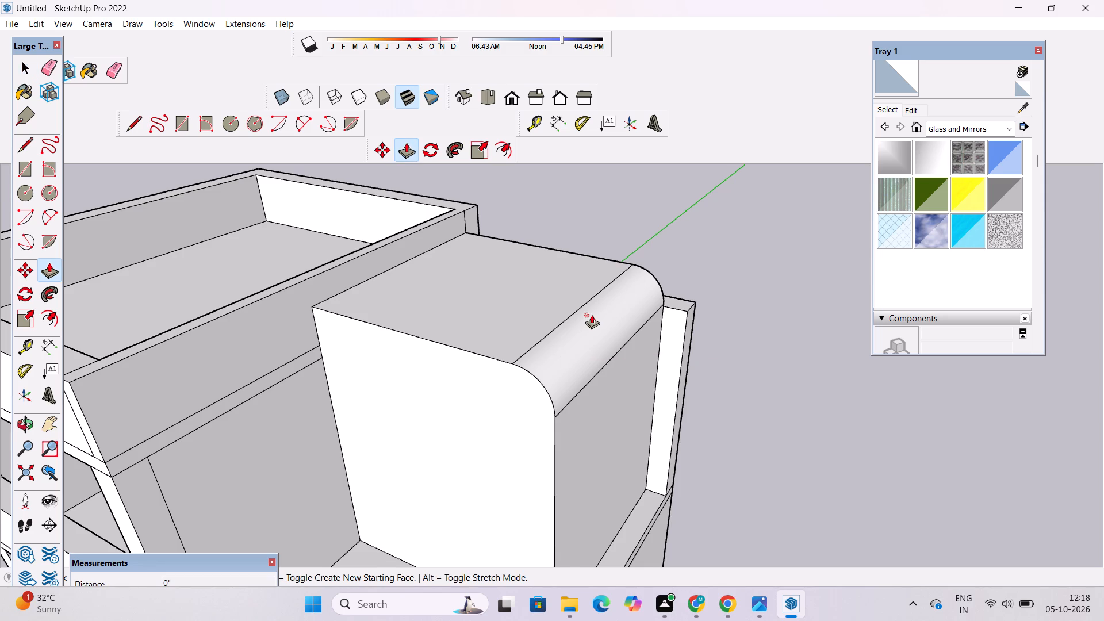
Undo the rounded block together with its outline, back to the open terrace beside the upper storey.
scroll(592, 315, down, 4)
key(ctrl+z)
key(ctrl+z)
key(ctrl+z)
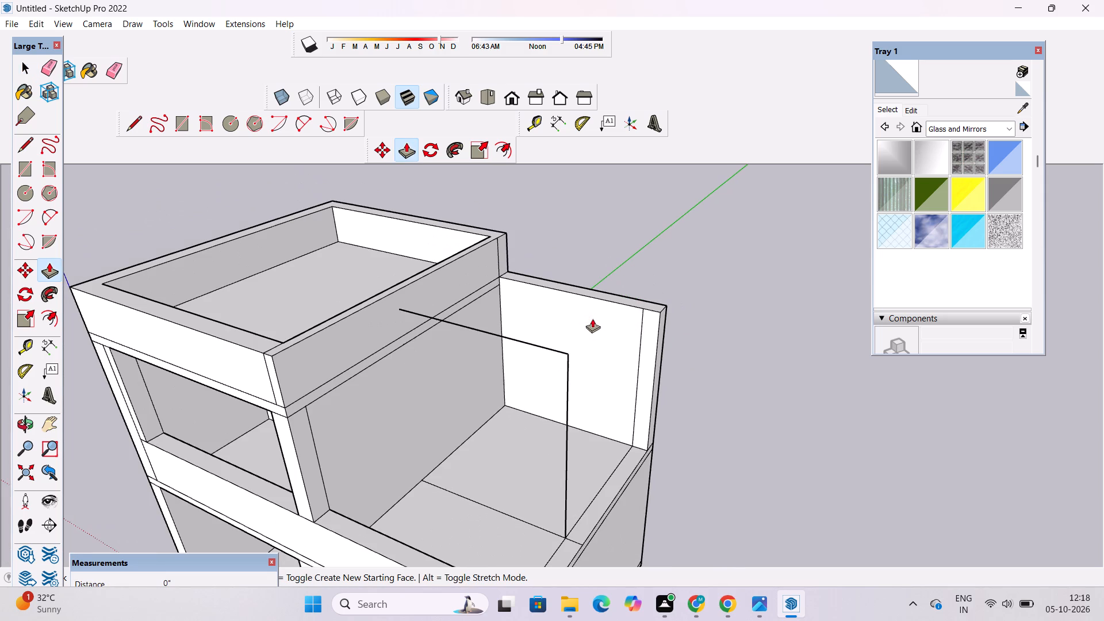
key(ctrl+z)
key(ctrl+z)
key(space)
Examine the open terrace, its rear wall and the upper storey's roof parapet from above and from a distance.
key(o)
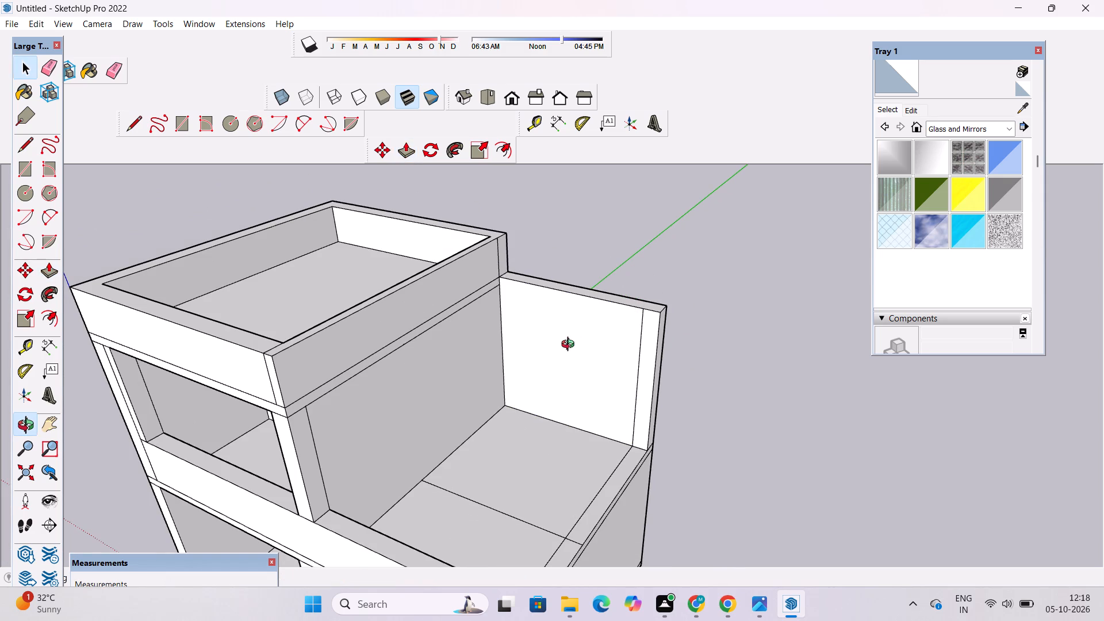
scroll(568, 343, down, 5)
drag(508, 436, 601, 515)
scroll(588, 431, up, 4)
shift+drag(574, 427, 543, 432)
drag(539, 434, 559, 433)
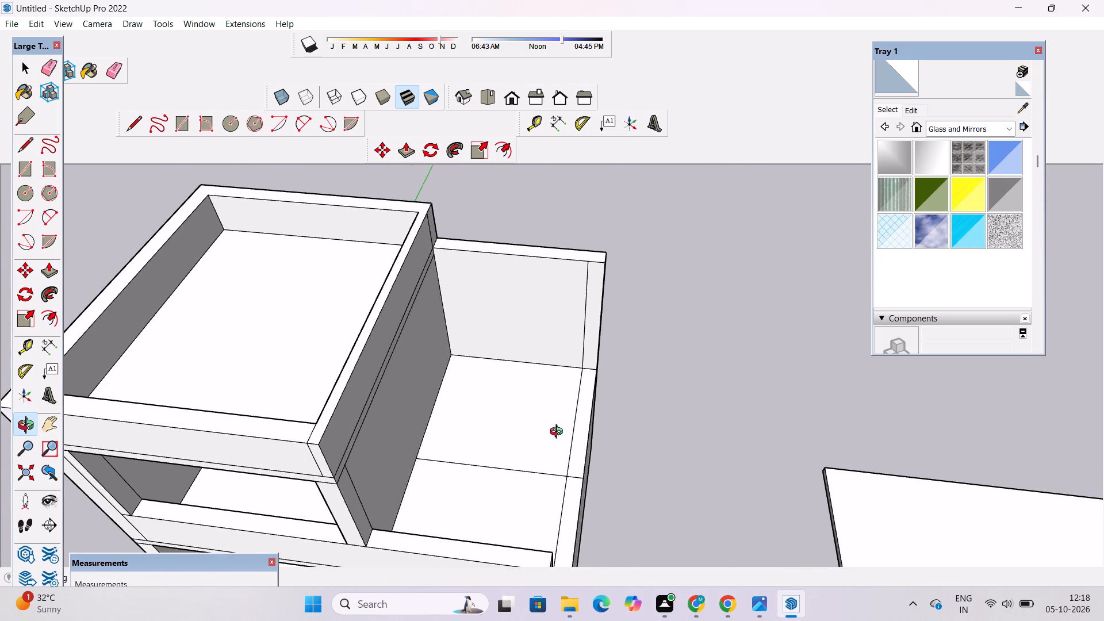
drag(559, 433, 568, 419)
scroll(561, 396, down, 4)
scroll(543, 452, up, 2)
shift+drag(546, 473, 553, 430)
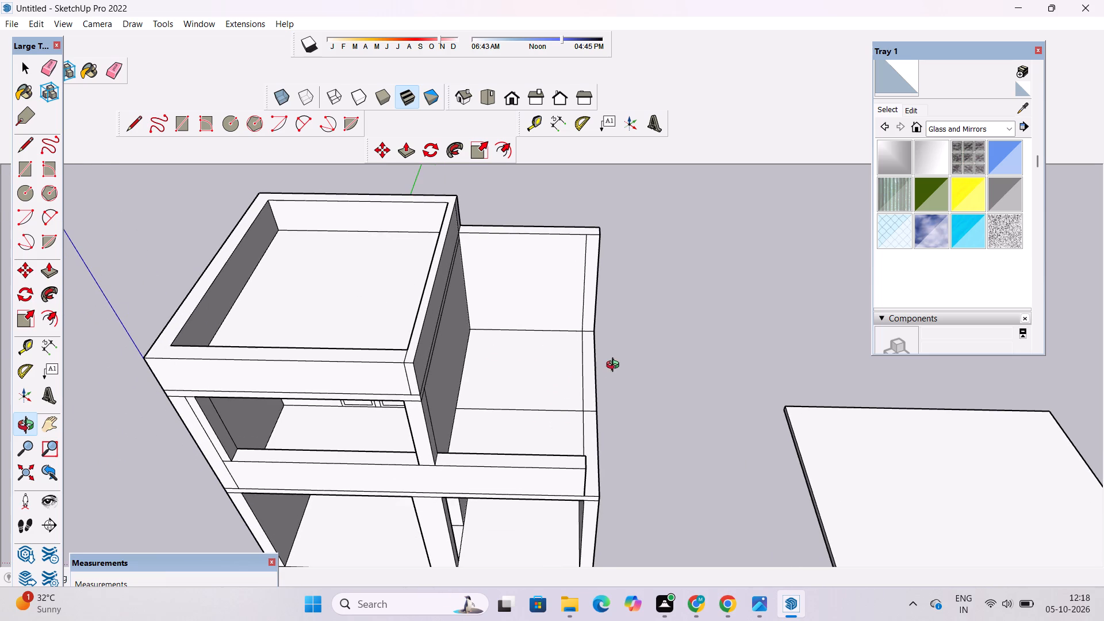
drag(615, 365, 591, 377)
scroll(516, 388, down, 2)
shift+drag(517, 386, 538, 405)
scroll(536, 399, down, 3)
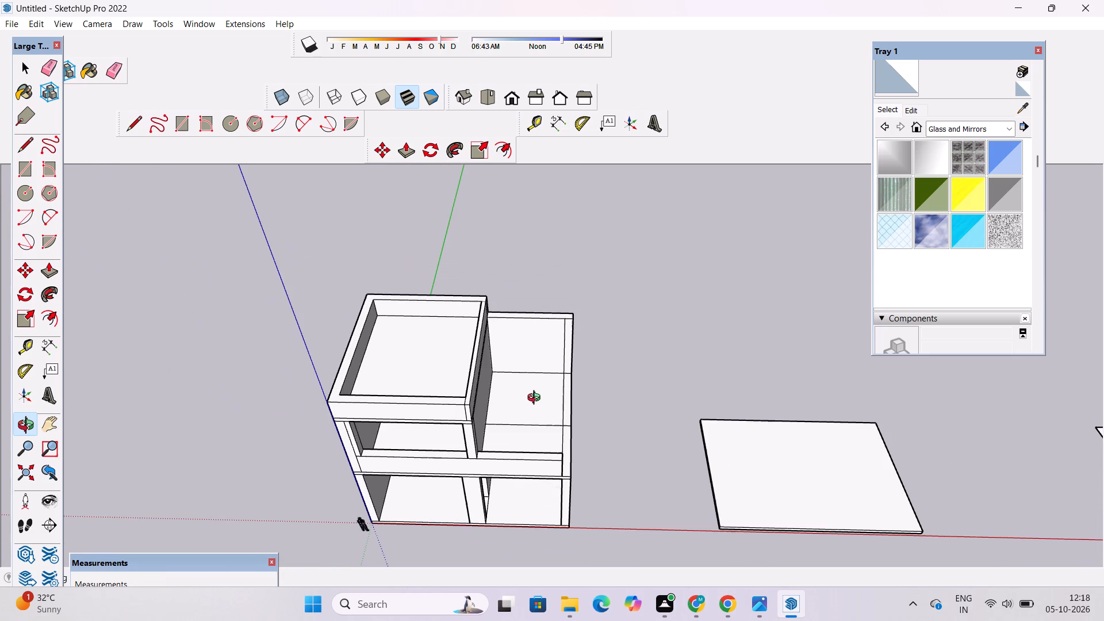
scroll(536, 394, down, 4)
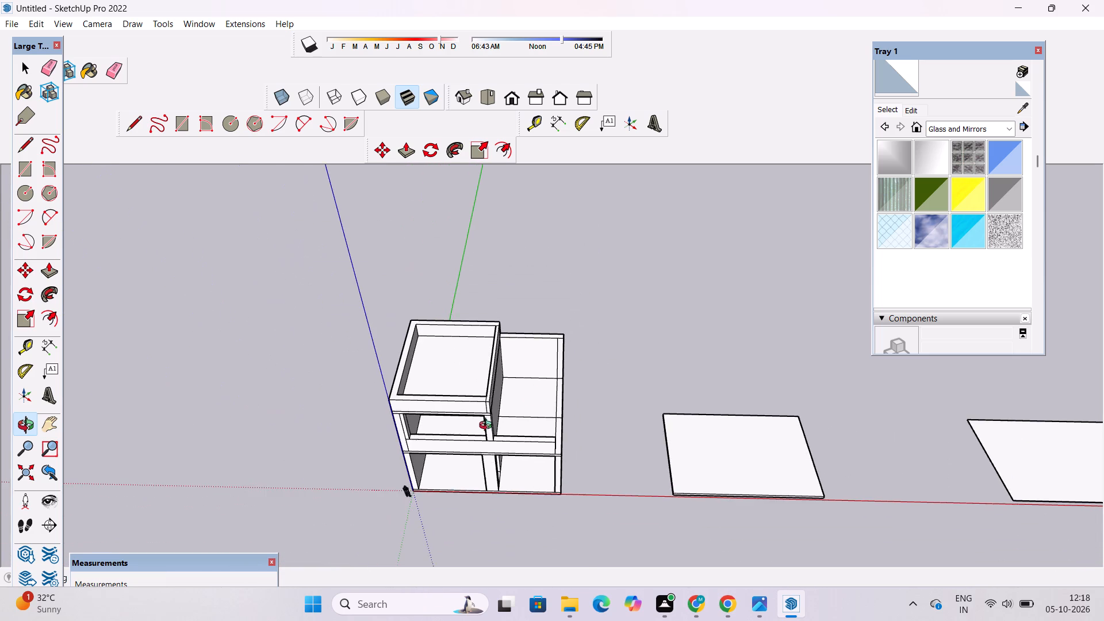
scroll(484, 425, up, 4)
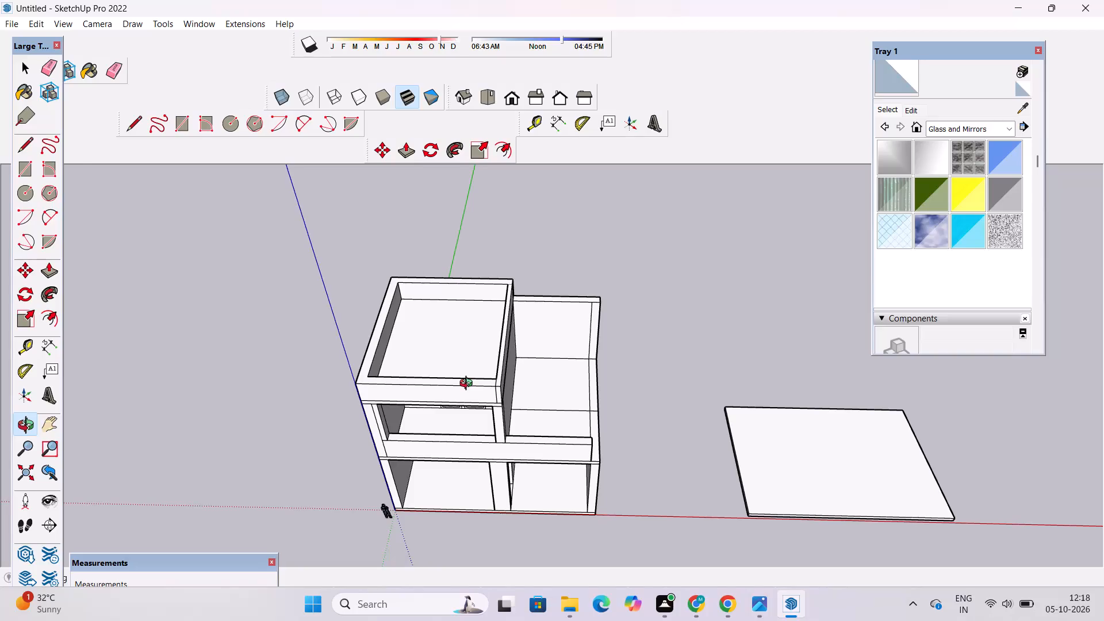
Examine the upper storey's front facade, its recessed opening and the adjoining terrace from the front.
scroll(478, 391, down, 2)
drag(437, 455, 542, 326)
scroll(515, 389, up, 9)
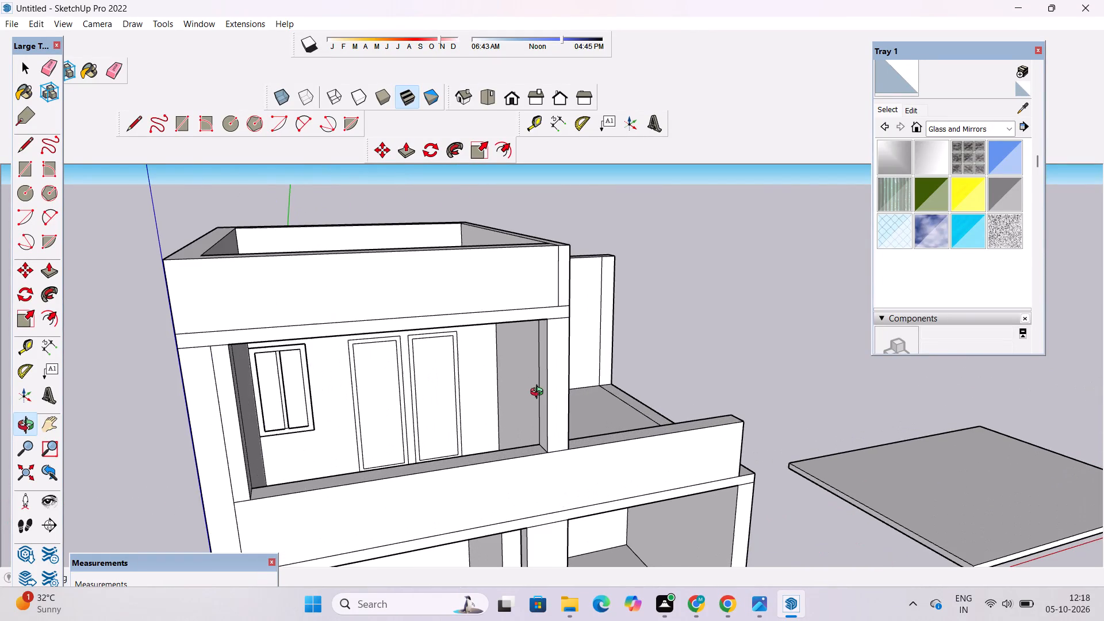
drag(589, 365, 498, 372)
shift+drag(506, 320, 549, 371)
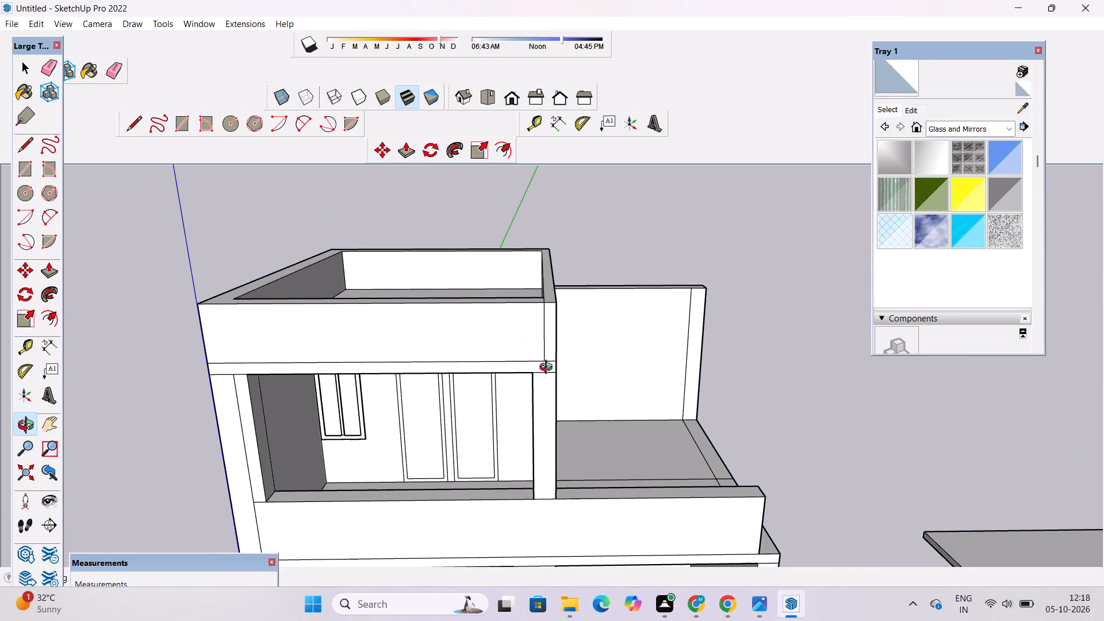
scroll(534, 355, down, 4)
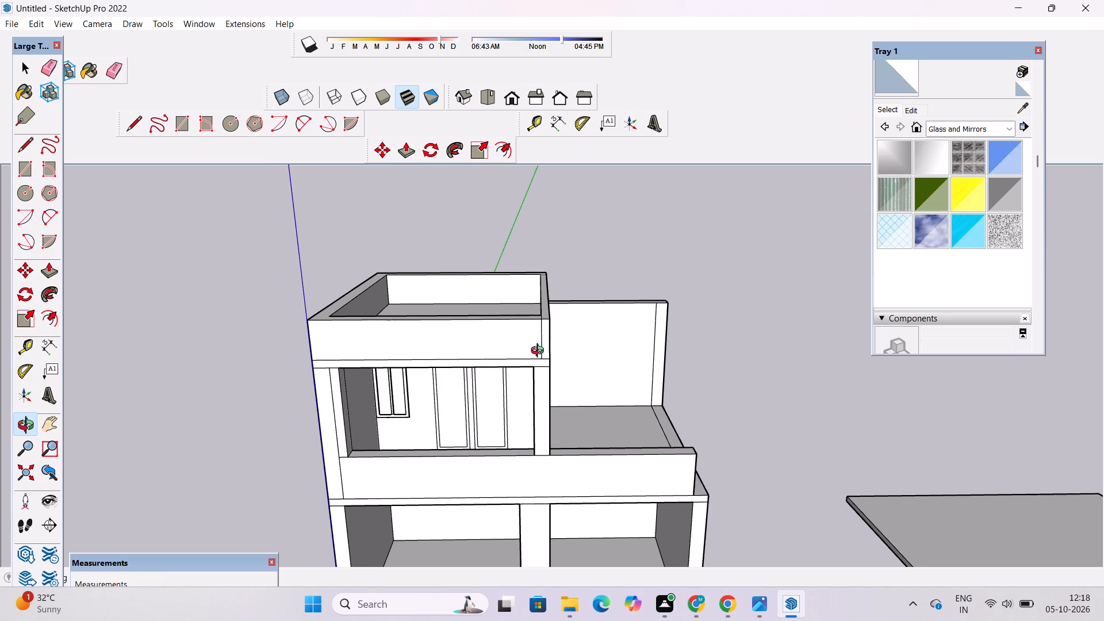
scroll(542, 366, down, 3)
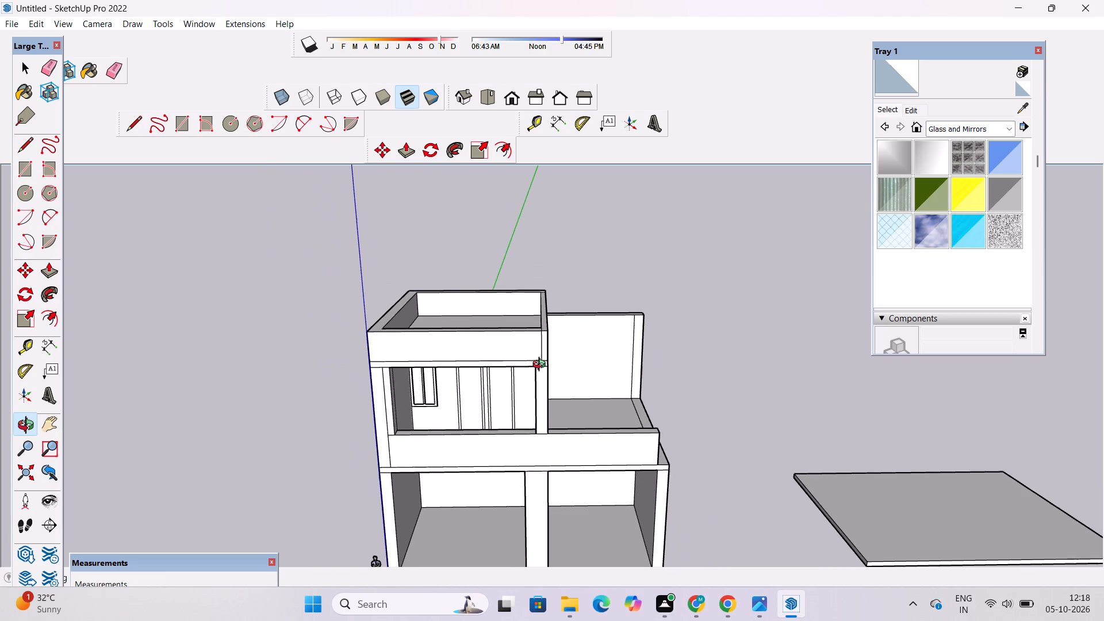
shift+drag(510, 371, 578, 363)
scroll(577, 365, up, 3)
drag(577, 367, 613, 367)
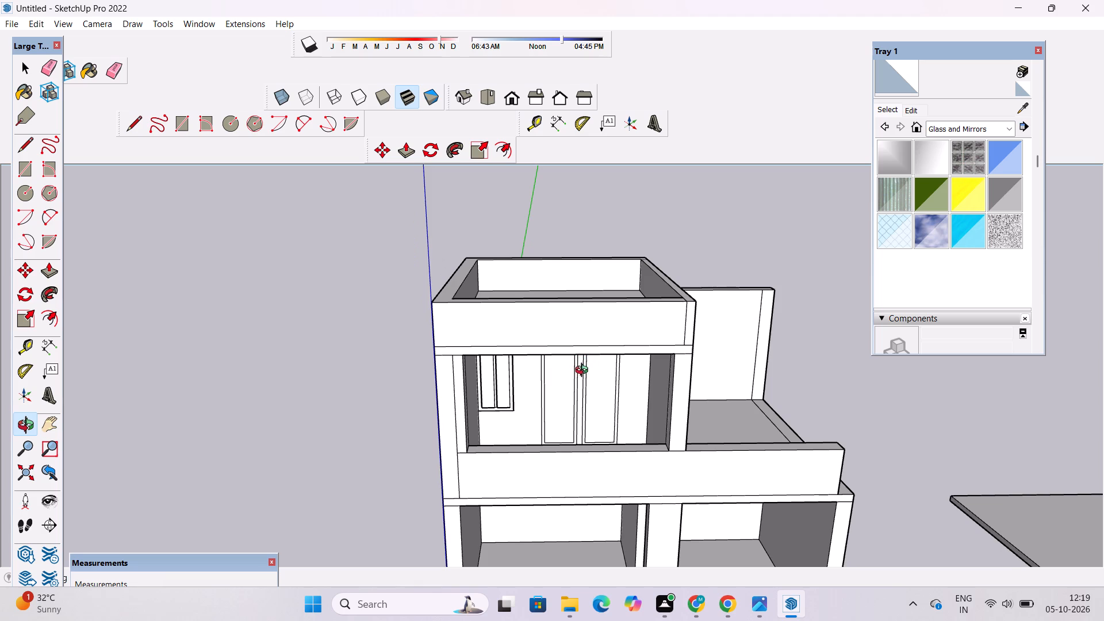
shift+drag(585, 373, 574, 369)
Erase the seam lines on the front face of the window-side column, from the lintel down through the balcony parapet.
shift+scroll(434, 366, up, 5)
shift+drag(465, 367, 421, 350)
shift+scroll(411, 346, down, 5)
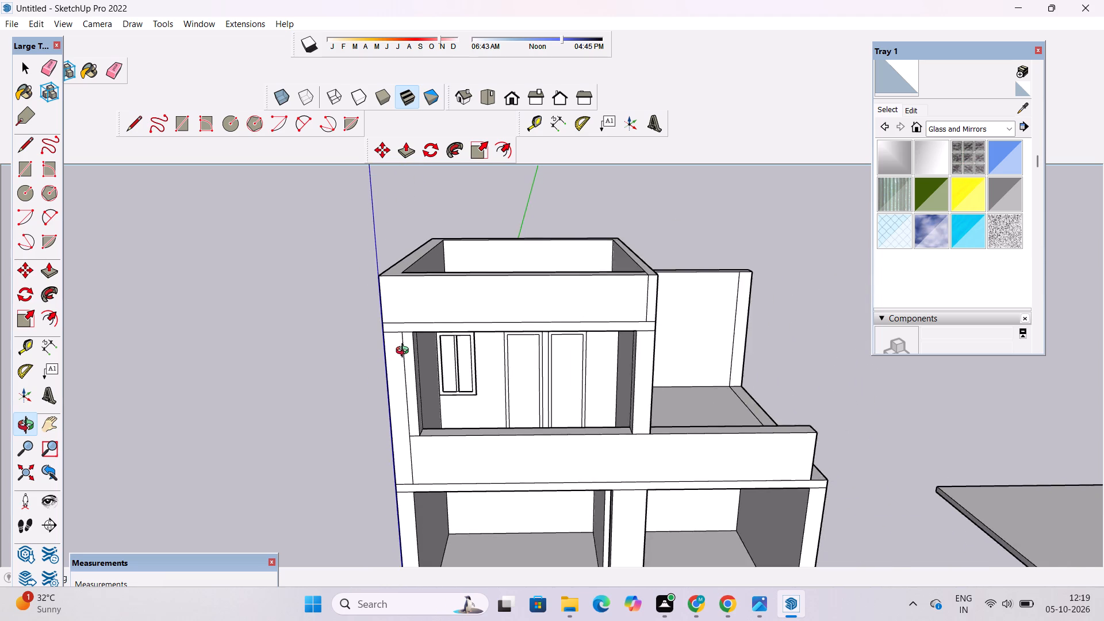
scroll(405, 352, up, 2)
key(e)
scroll(394, 354, up, 2)
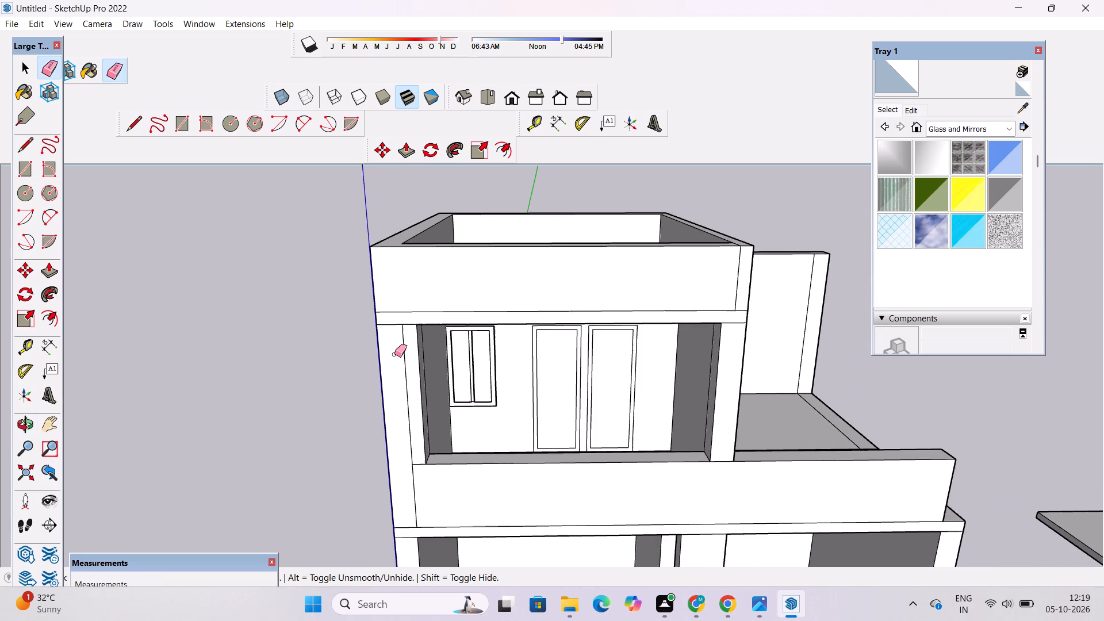
scroll(394, 354, up, 3)
drag(408, 328, 404, 349)
click(404, 308)
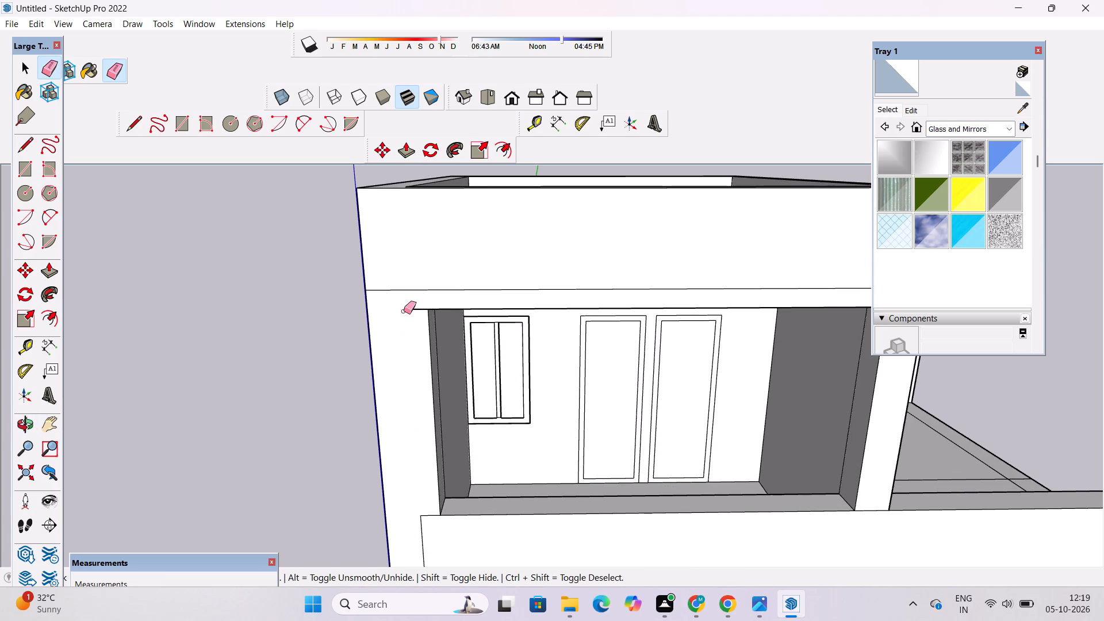
scroll(393, 309, down, 5)
scroll(436, 508, up, 4)
drag(399, 400, 405, 451)
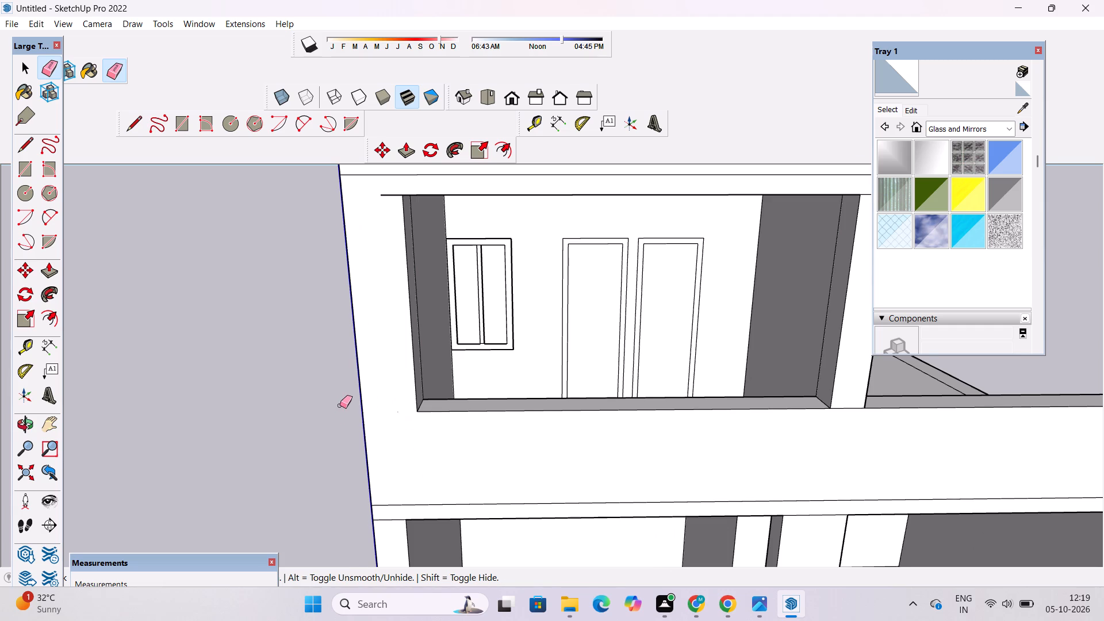
scroll(338, 412, down, 10)
scroll(350, 336, up, 9)
drag(362, 313, 365, 328)
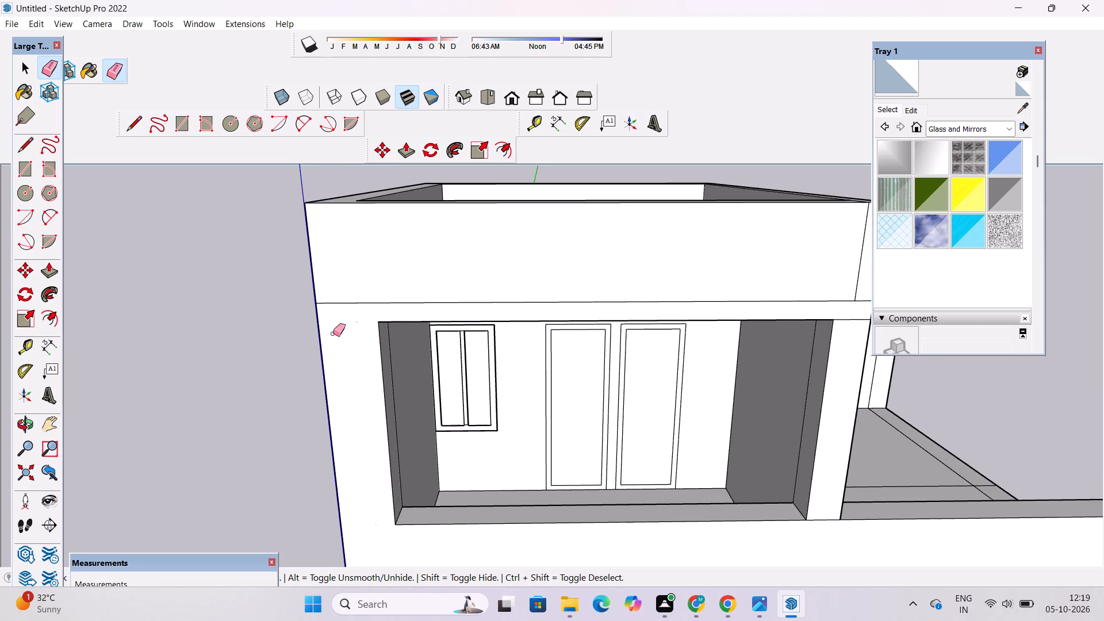
Erase the seam lines above the terrace-side front column and along the base of the roof parapet's front face.
scroll(333, 333, down, 11)
scroll(555, 320, up, 10)
drag(500, 322, 503, 335)
scroll(503, 335, down, 16)
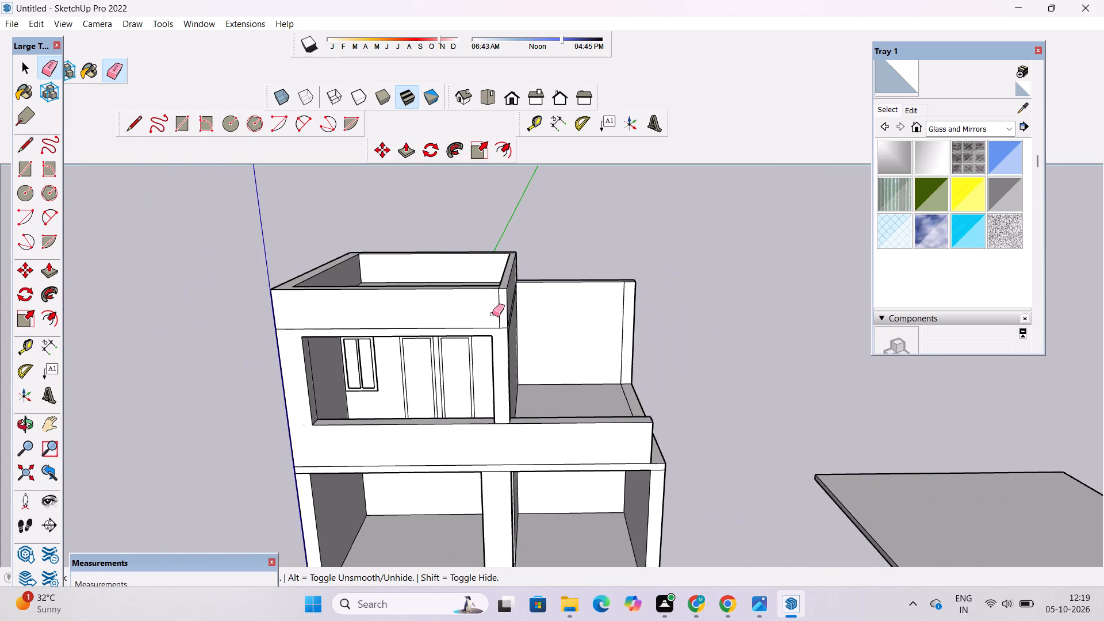
scroll(492, 314, up, 4)
click(499, 300)
drag(499, 315, 502, 341)
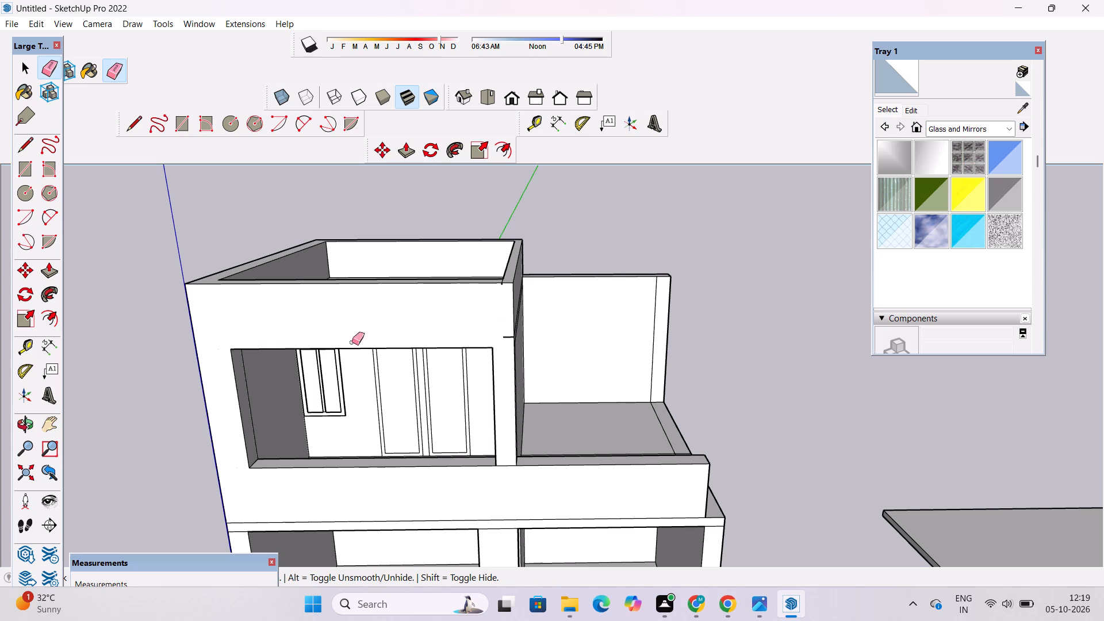
drag(508, 327, 509, 338)
Examine the upper storey's front facade and the seam lines on its side walls from above and several angles.
key(o)
drag(485, 405, 305, 497)
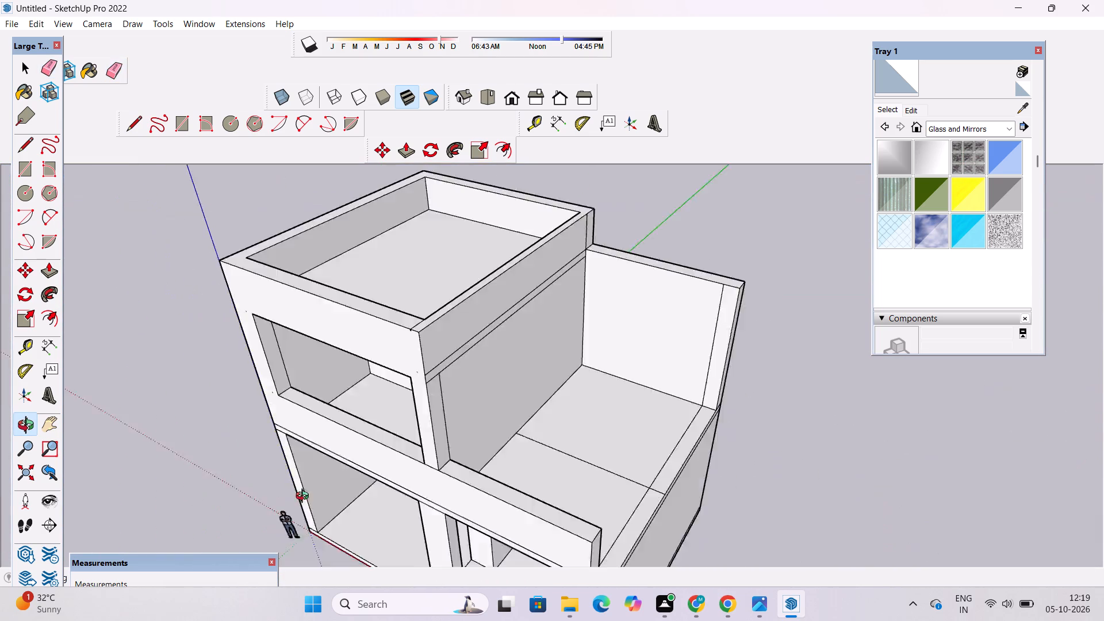
drag(305, 497, 415, 317)
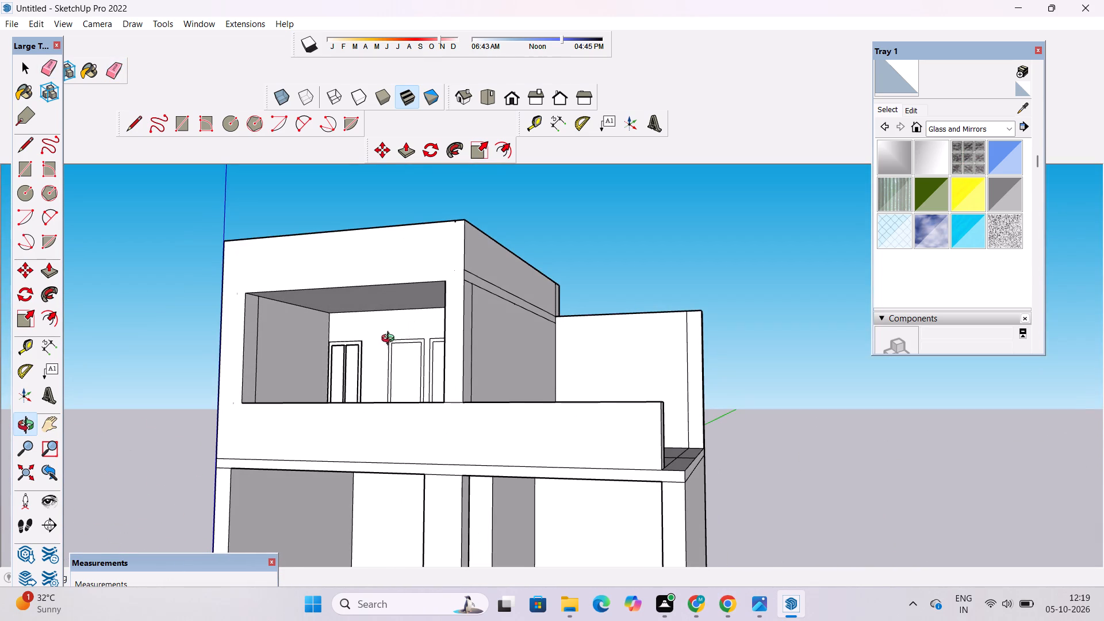
shift+drag(388, 340, 449, 365)
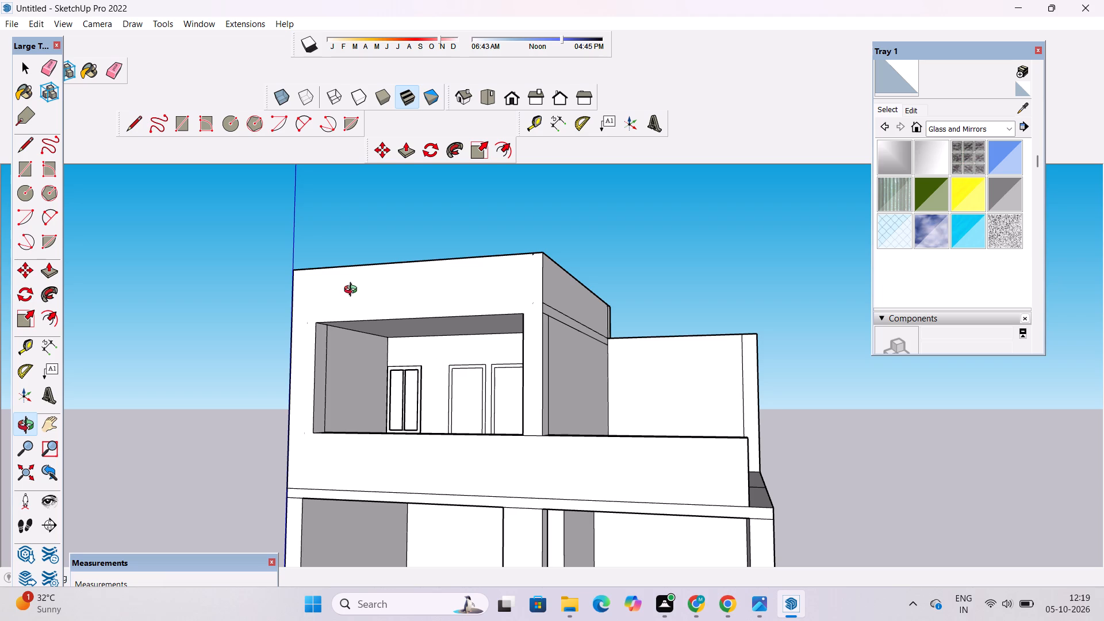
scroll(351, 292, down, 6)
scroll(378, 355, up, 6)
drag(379, 370, 620, 433)
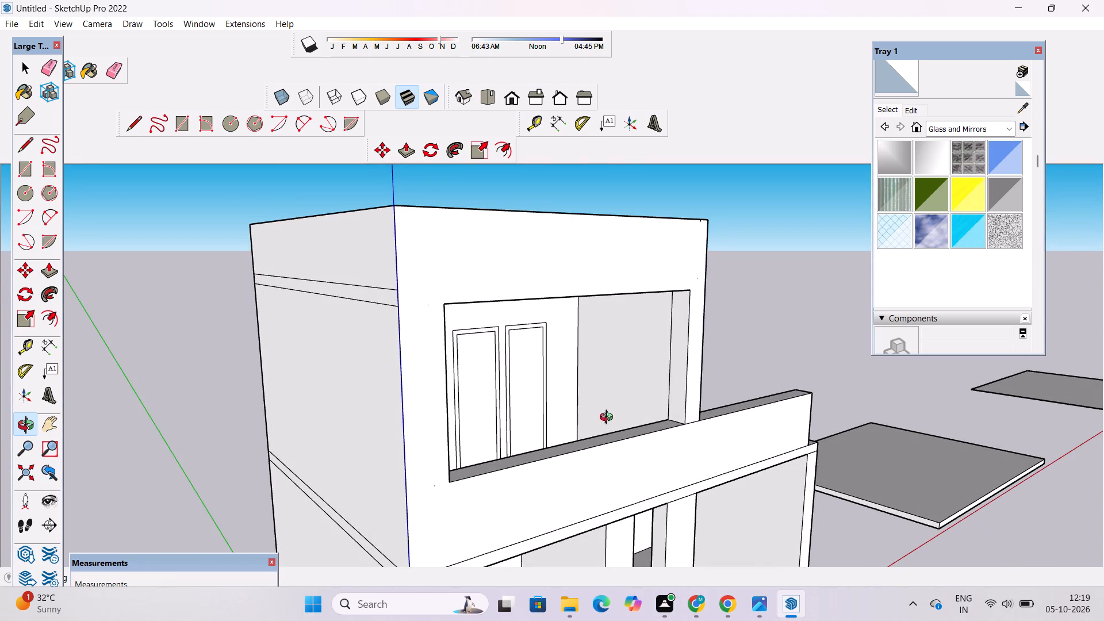
shift+drag(598, 424, 572, 293)
drag(587, 302, 461, 381)
scroll(457, 352, up, 5)
drag(440, 349, 641, 446)
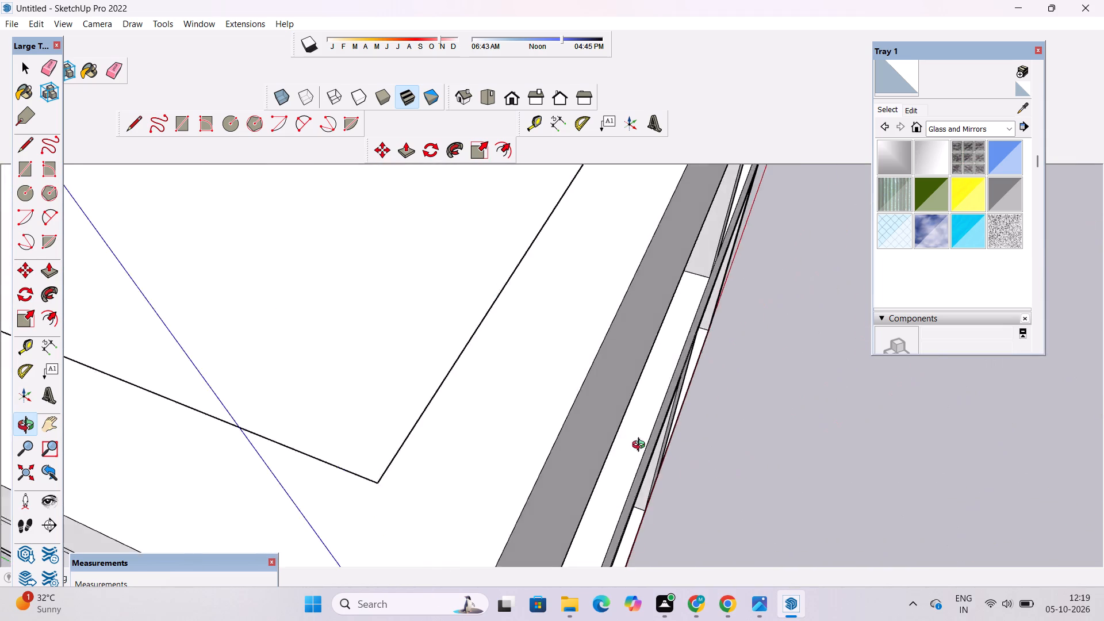
drag(641, 446, 510, 401)
scroll(508, 362, down, 7)
drag(550, 405, 459, 258)
shift+drag(459, 258, 496, 346)
scroll(516, 356, down, 2)
shift+drag(538, 359, 538, 359)
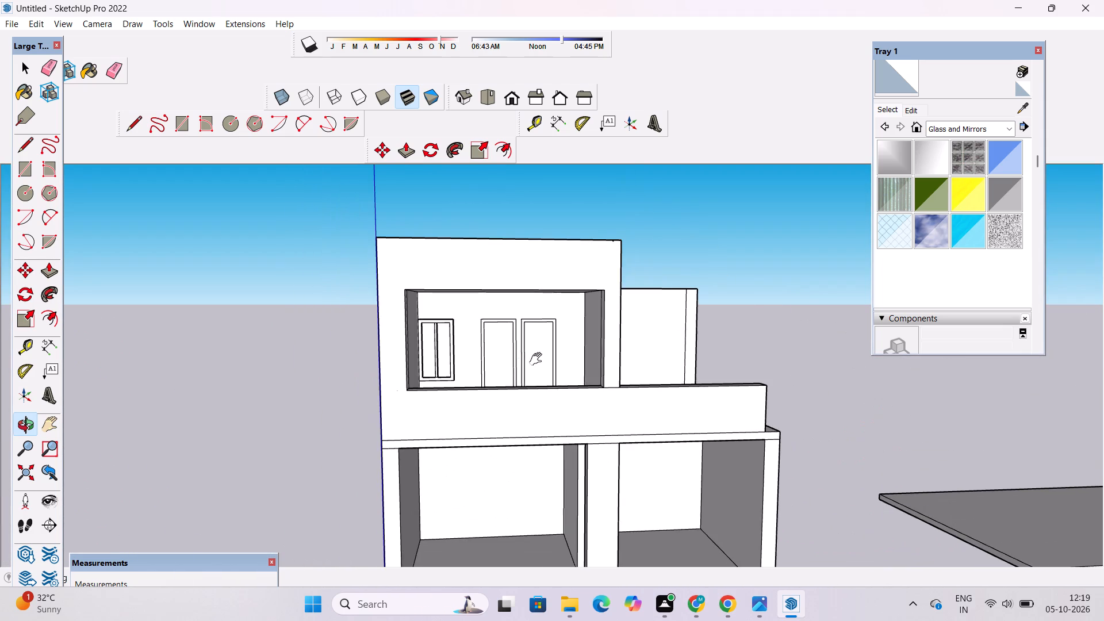
shift+drag(538, 359, 508, 359)
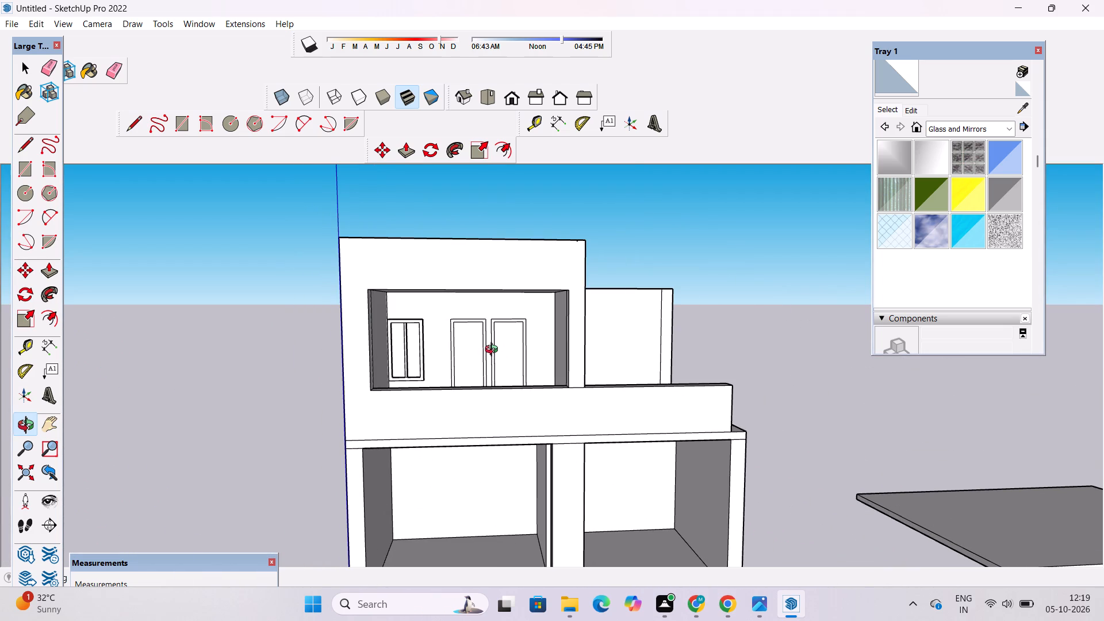
Inspect the upper storey's recessed front opening up close, including its corners, window and door panels.
scroll(488, 336, up, 1)
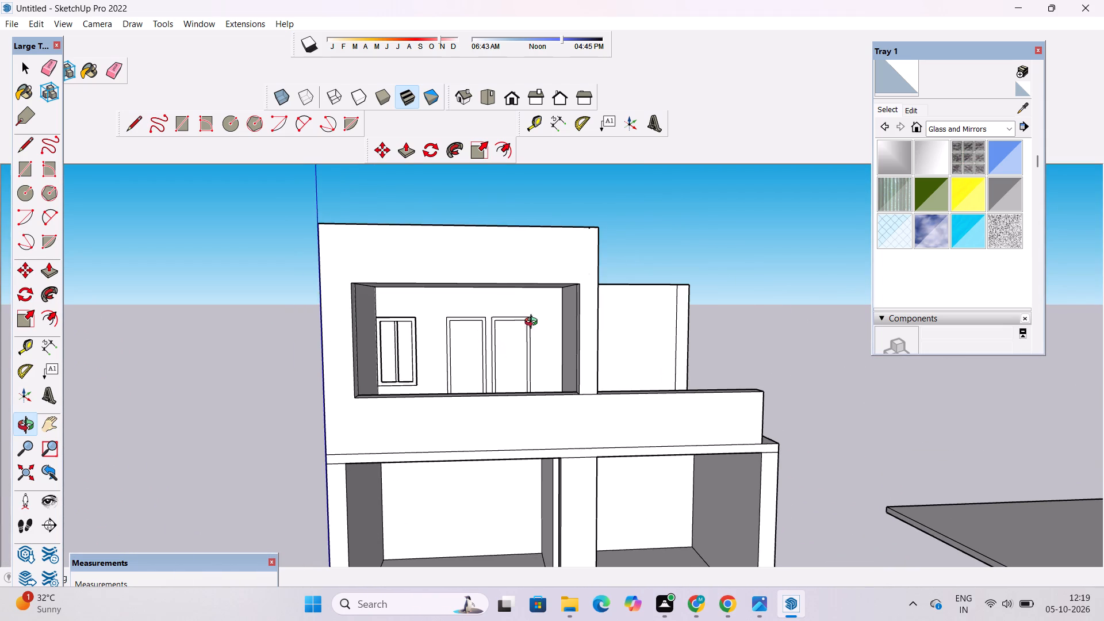
drag(522, 328, 466, 348)
scroll(396, 330, up, 3)
shift+drag(382, 330, 425, 320)
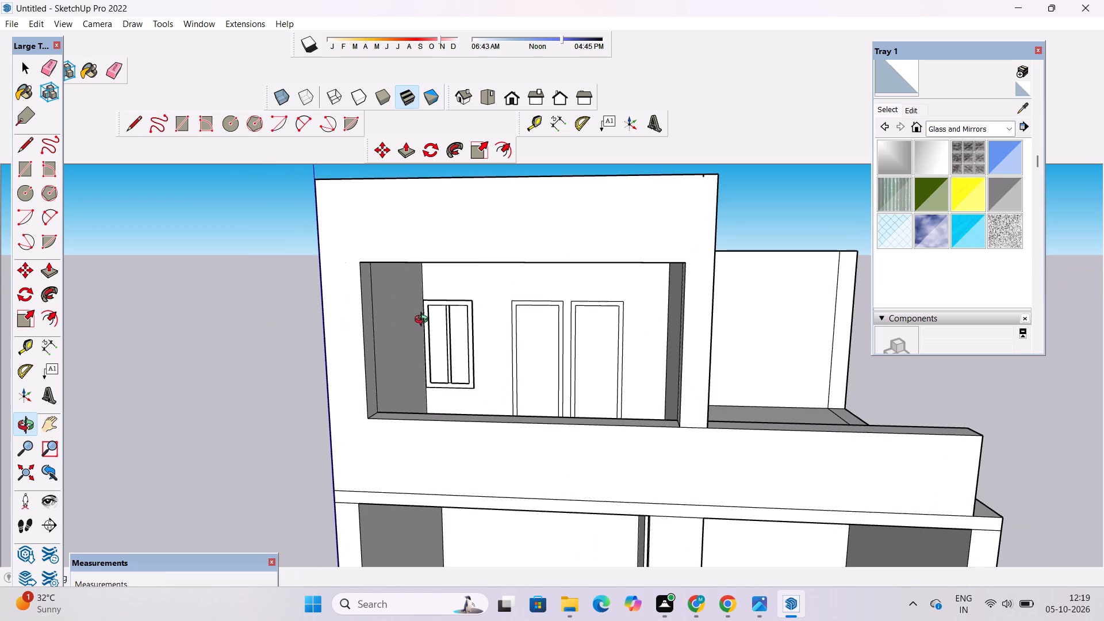
scroll(414, 323, up, 2)
shift+drag(412, 322, 412, 339)
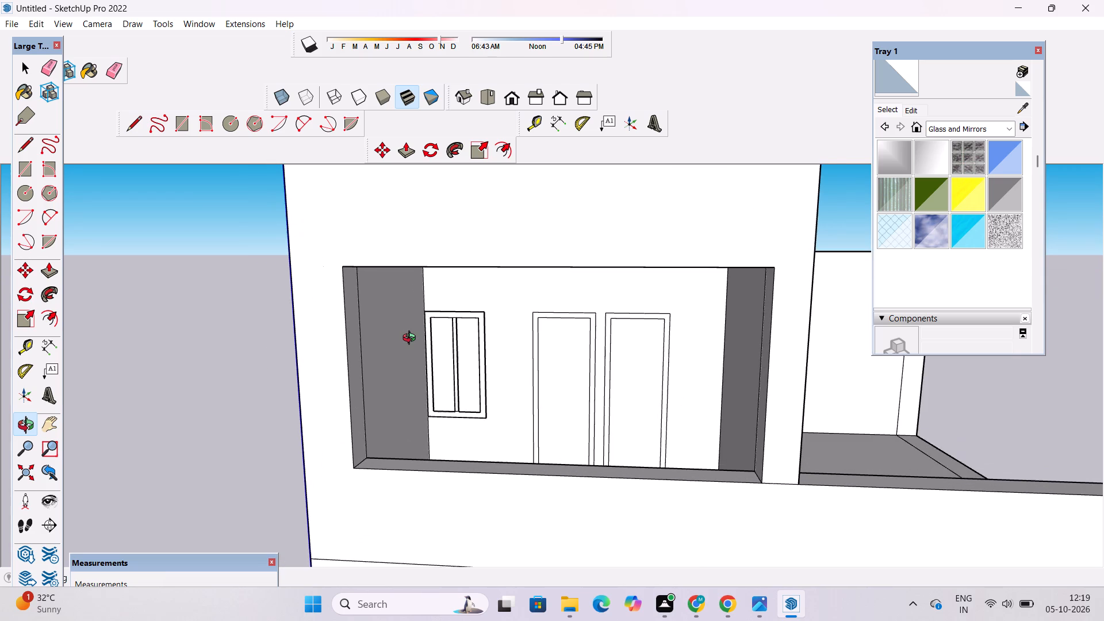
scroll(412, 339, down, 2)
scroll(397, 312, up, 4)
drag(314, 313, 358, 296)
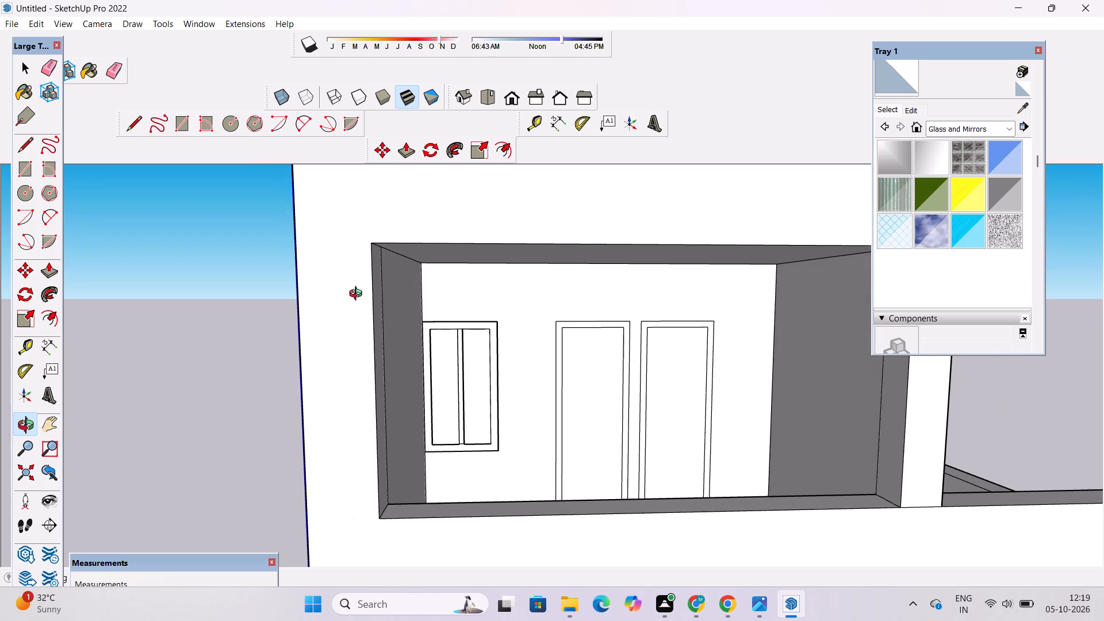
Round the upper window-side corner of the upper storey's front opening with a tangent two-point arc, chord about 1' 3".
shift+drag(358, 295, 358, 304)
drag(358, 304, 370, 304)
scroll(381, 306, down, 5)
shift+drag(409, 298, 359, 336)
scroll(325, 325, up, 4)
drag(301, 338, 317, 297)
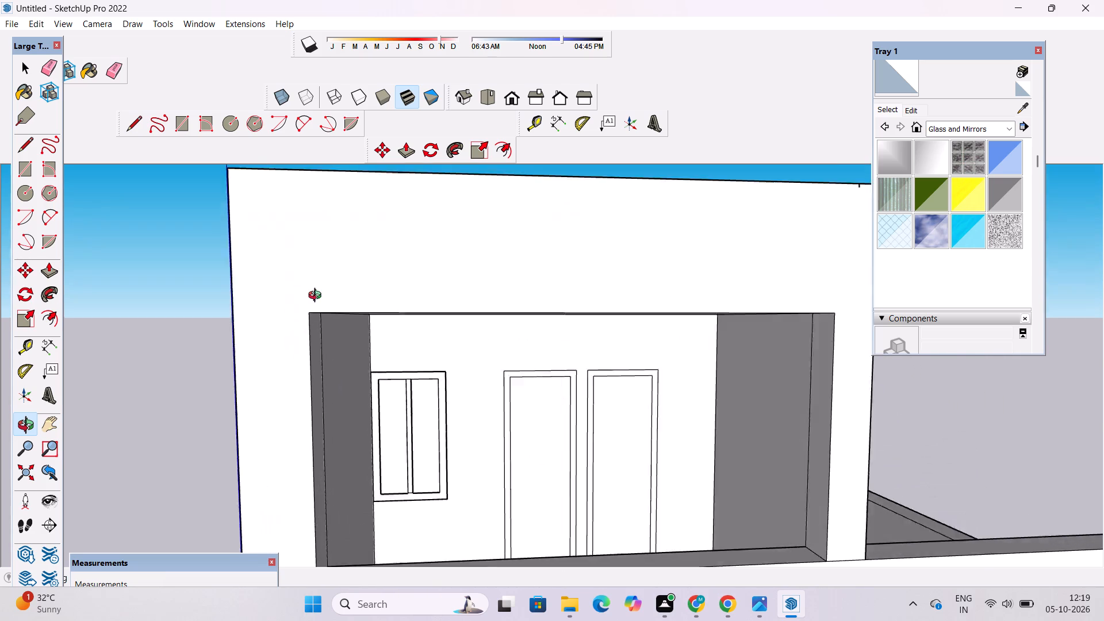
drag(317, 297, 324, 287)
drag(325, 294, 316, 313)
drag(316, 313, 300, 320)
click(43, 220)
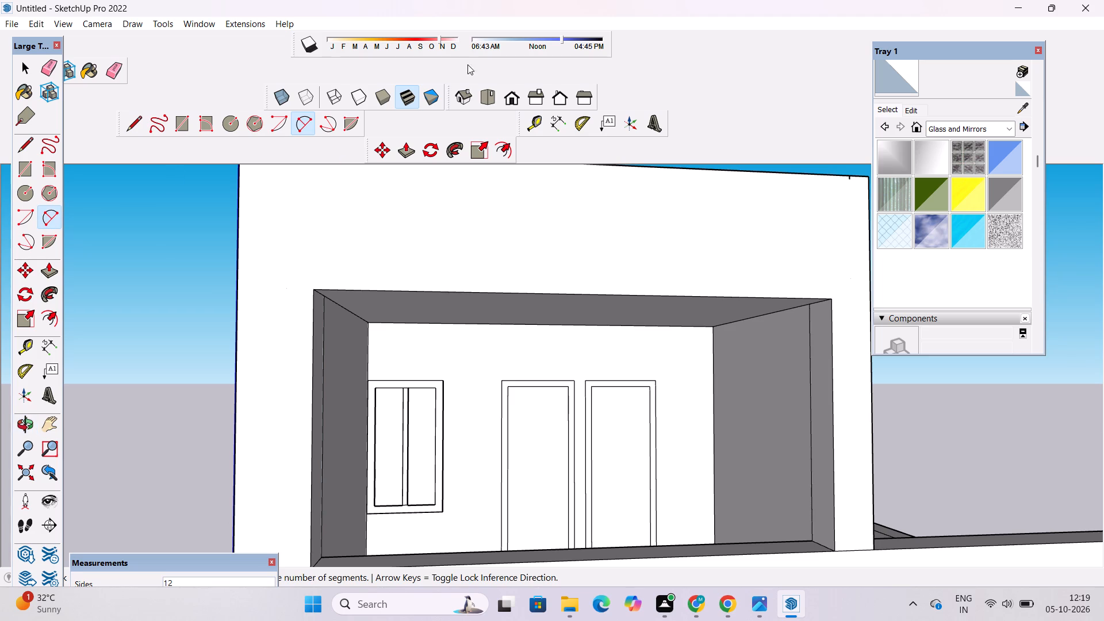
scroll(312, 339, down, 2)
scroll(305, 336, up, 7)
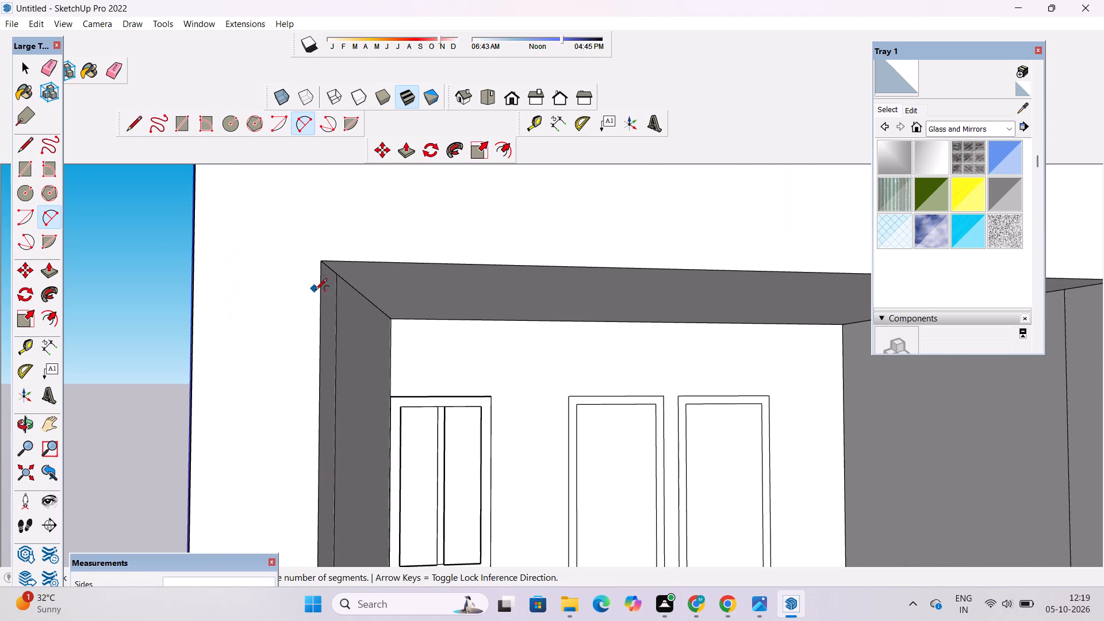
click(320, 295)
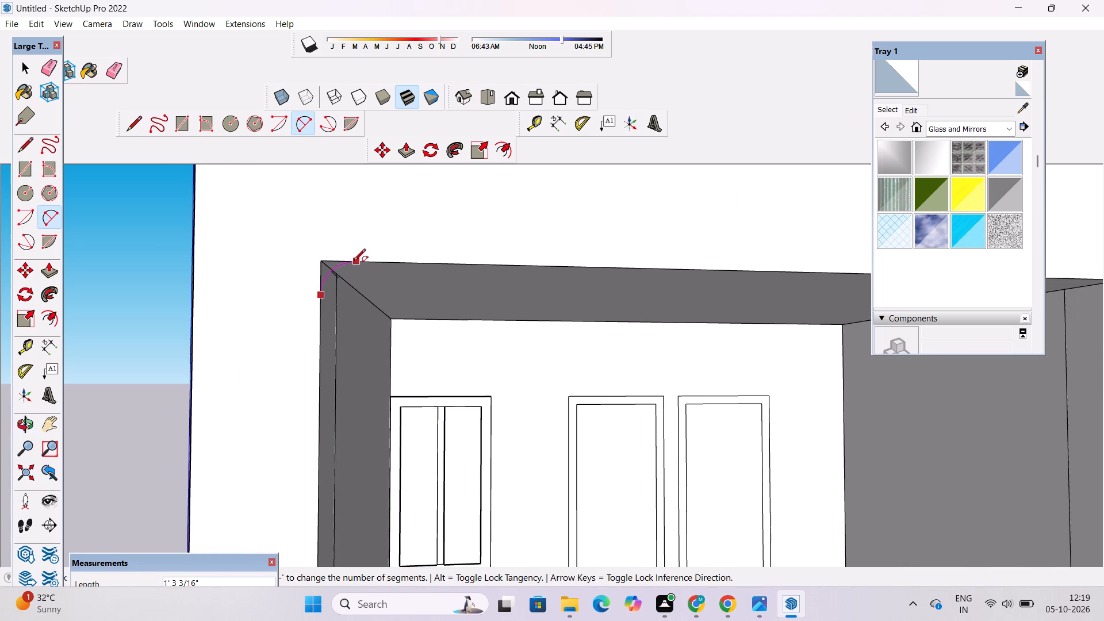
double_click(355, 263)
Round the front opening's upper terrace-side corner with a matching tangent arc, chord about 1' 1".
scroll(297, 263, down, 10)
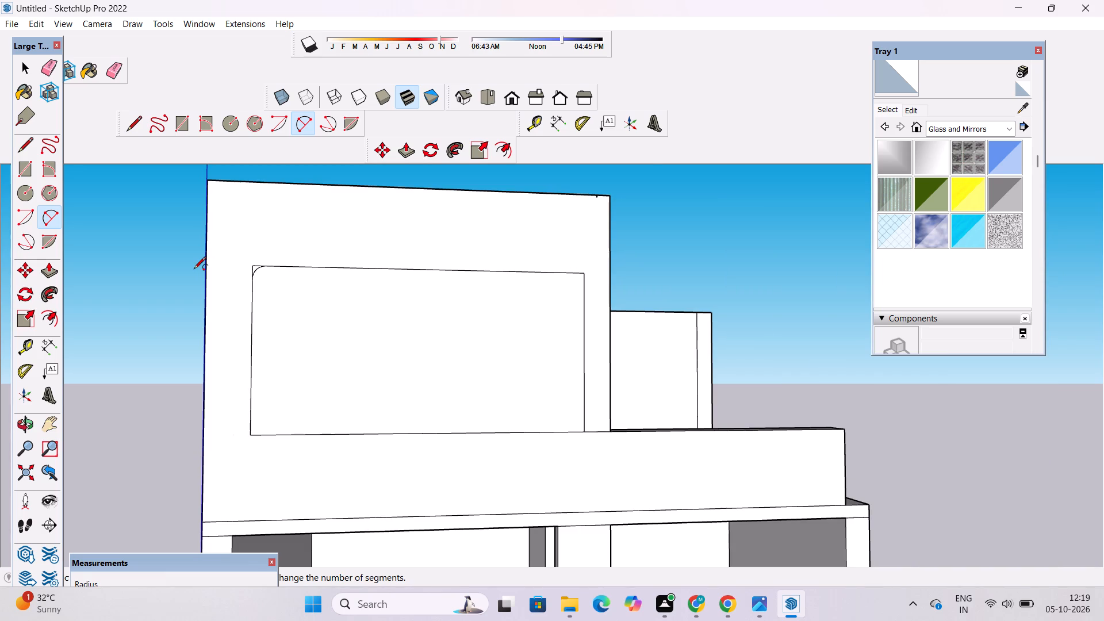
scroll(156, 269, down, 1)
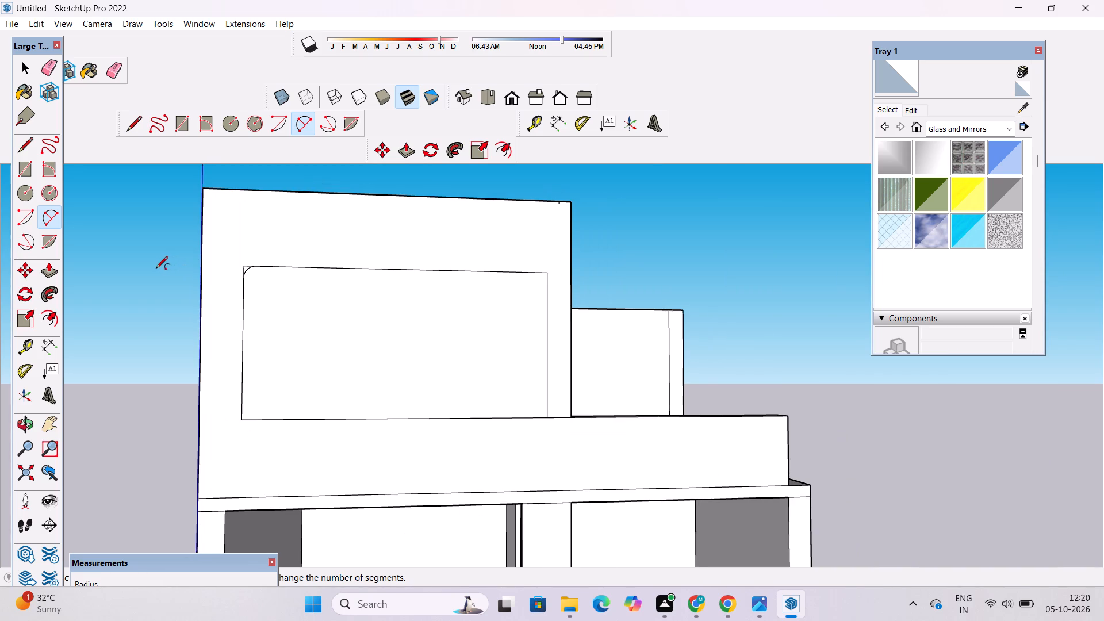
scroll(162, 281, down, 1)
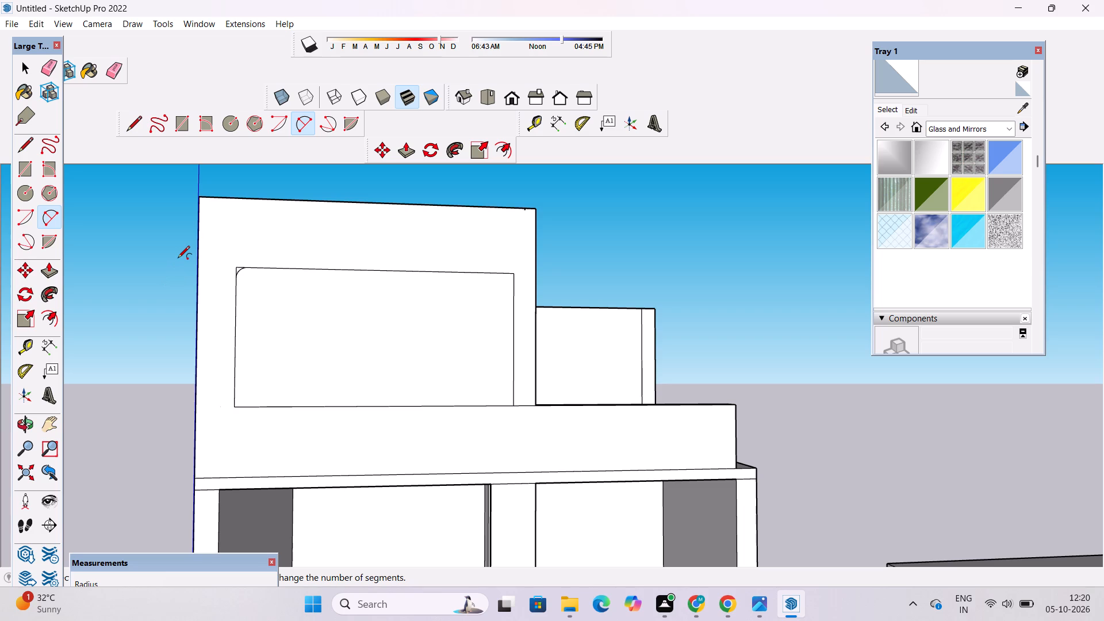
scroll(178, 263, up, 1)
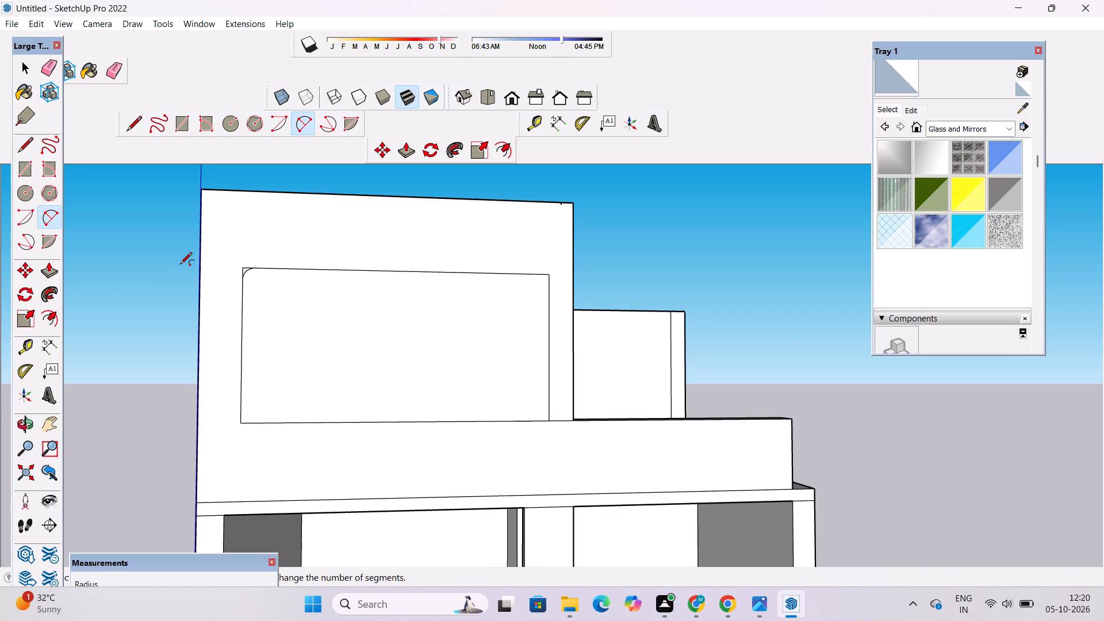
scroll(209, 290, up, 2)
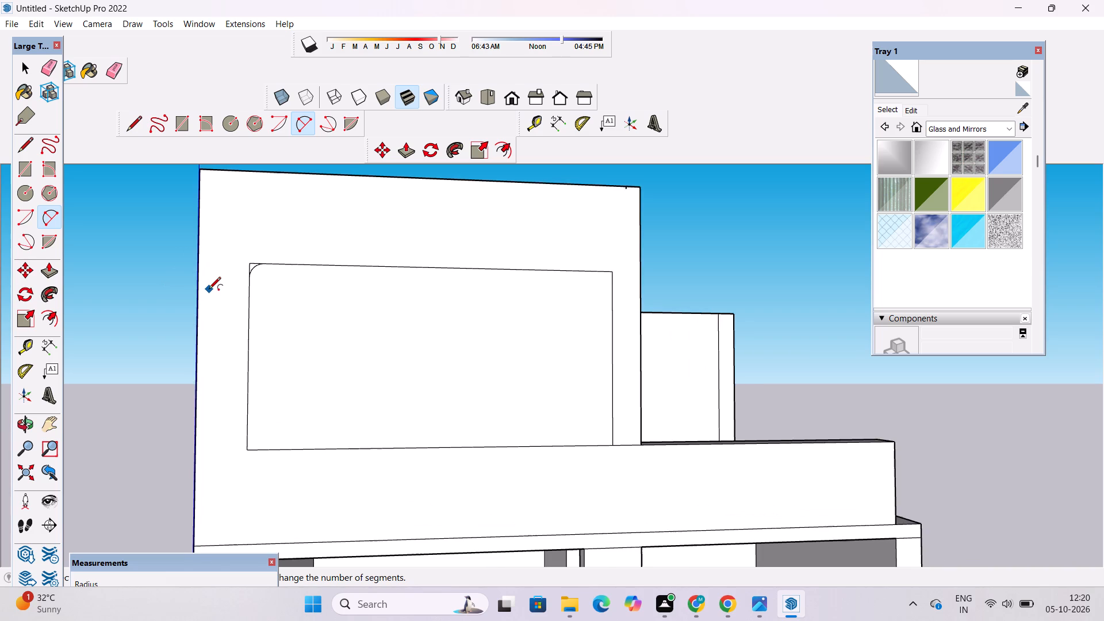
scroll(209, 290, down, 12)
scroll(203, 315, up, 3)
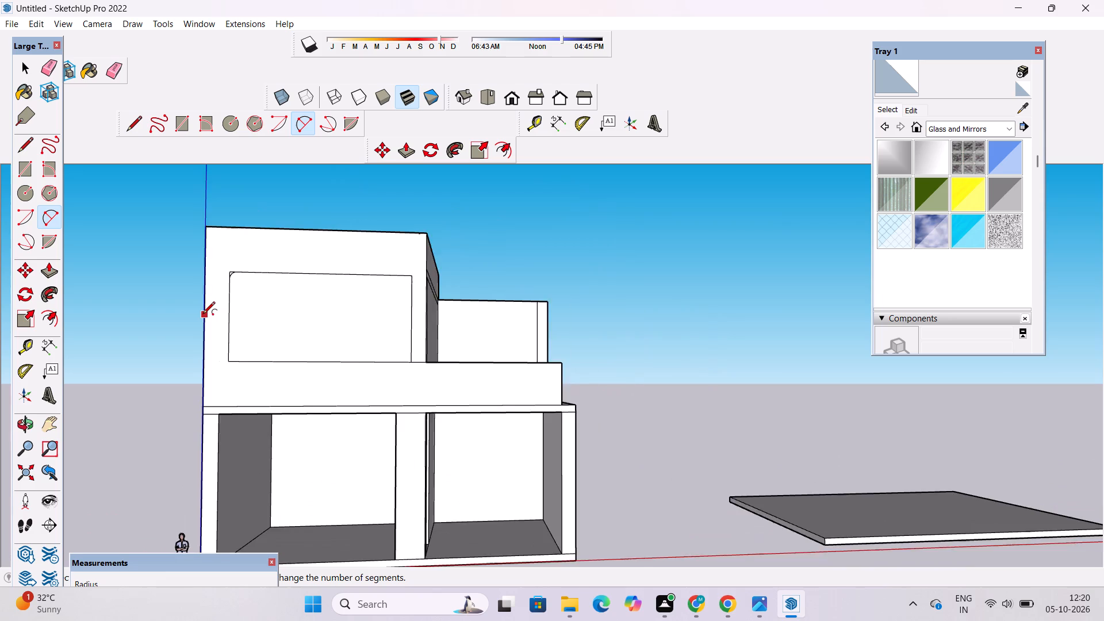
scroll(203, 315, up, 2)
scroll(203, 315, down, 6)
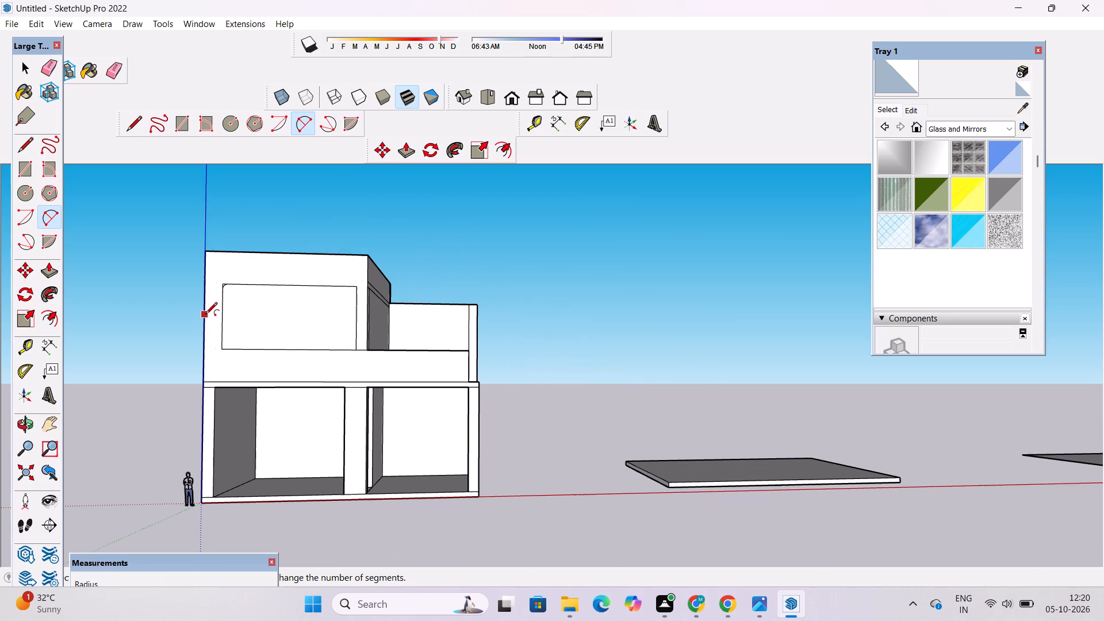
scroll(215, 304, up, 3)
scroll(338, 286, up, 9)
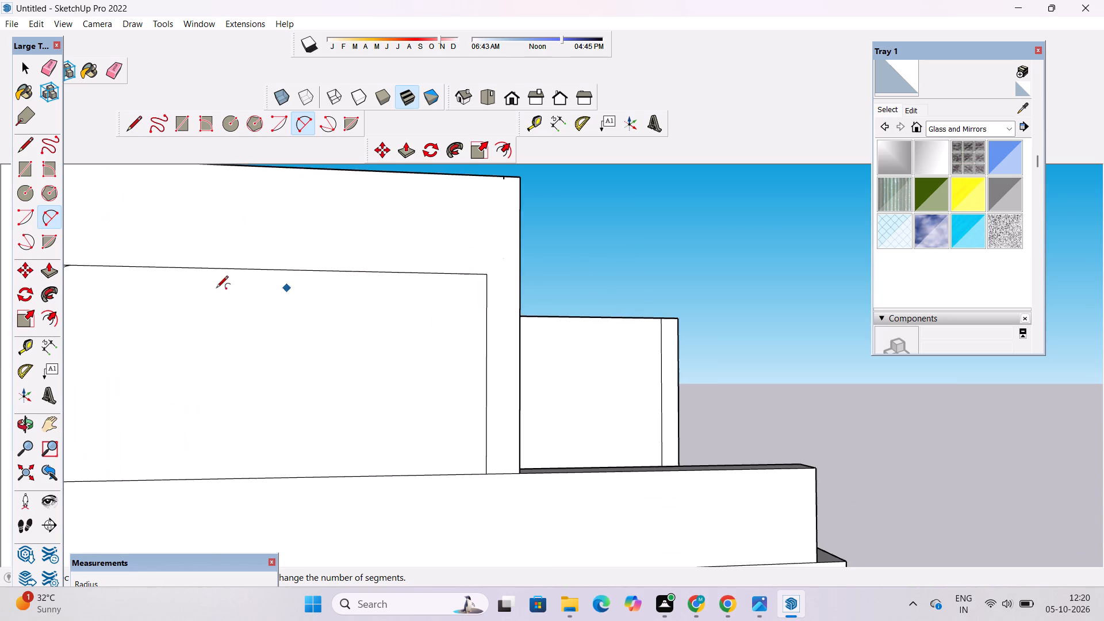
scroll(264, 273, down, 5)
scroll(101, 284, up, 4)
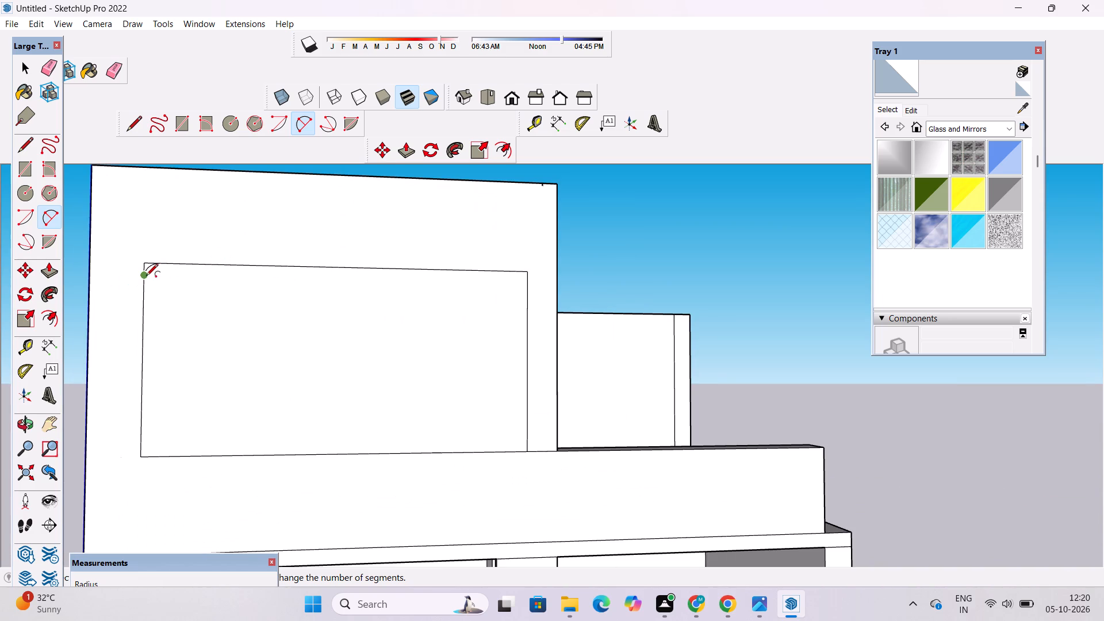
click(526, 285)
scroll(517, 278, up, 9)
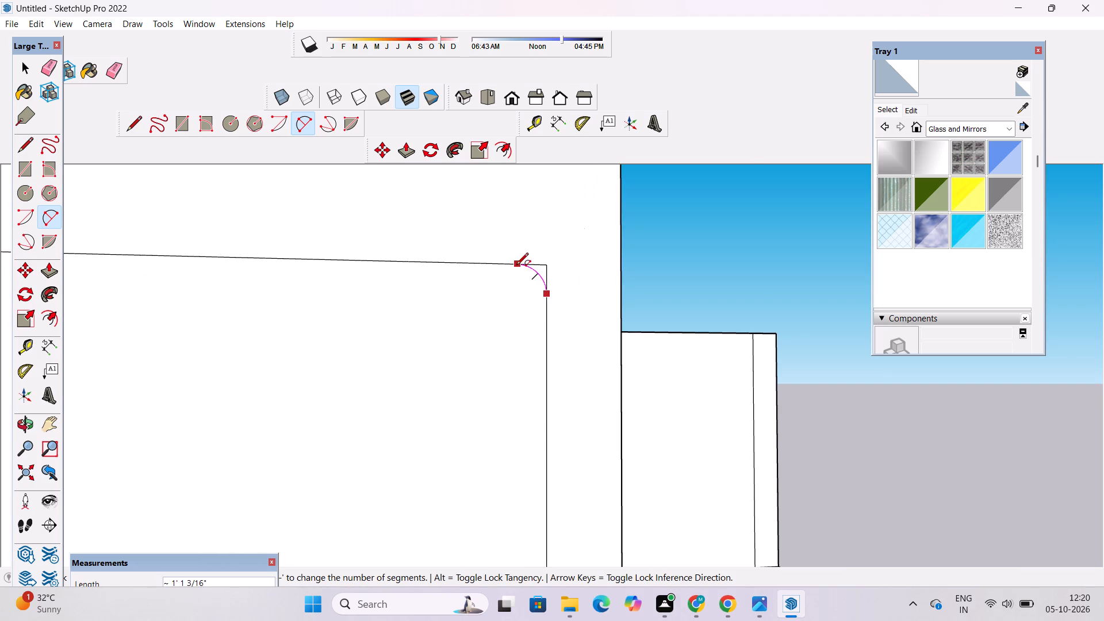
double_click(516, 266)
Round the front opening's lower terrace-side corner with a tangent arc between the sill edge and the side edge.
scroll(501, 258, down, 12)
scroll(505, 348, up, 5)
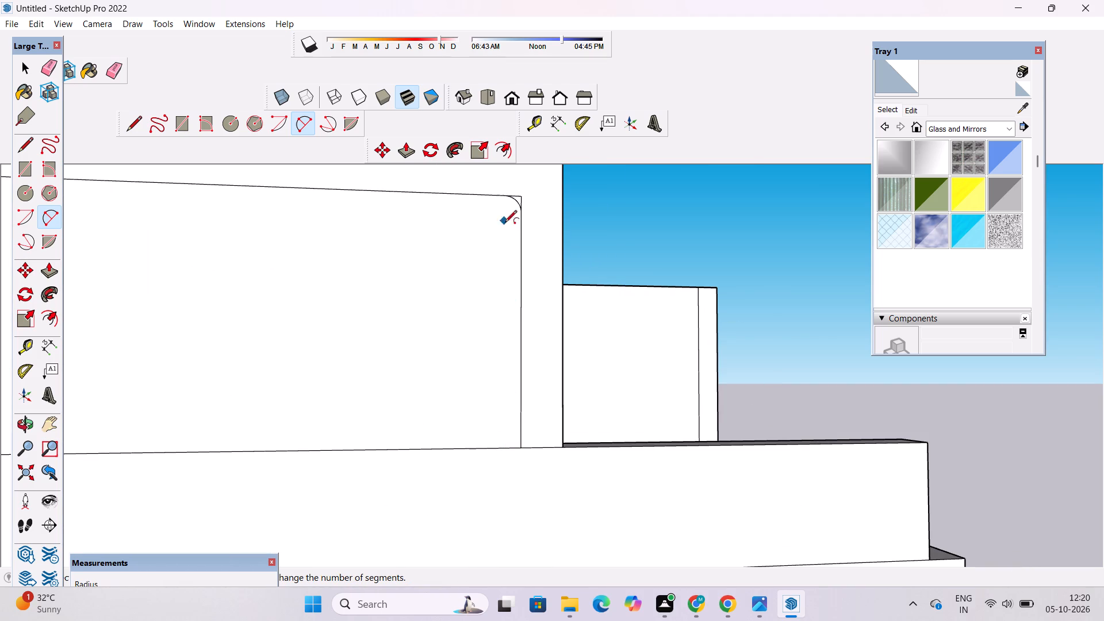
scroll(474, 258, down, 5)
scroll(473, 281, up, 5)
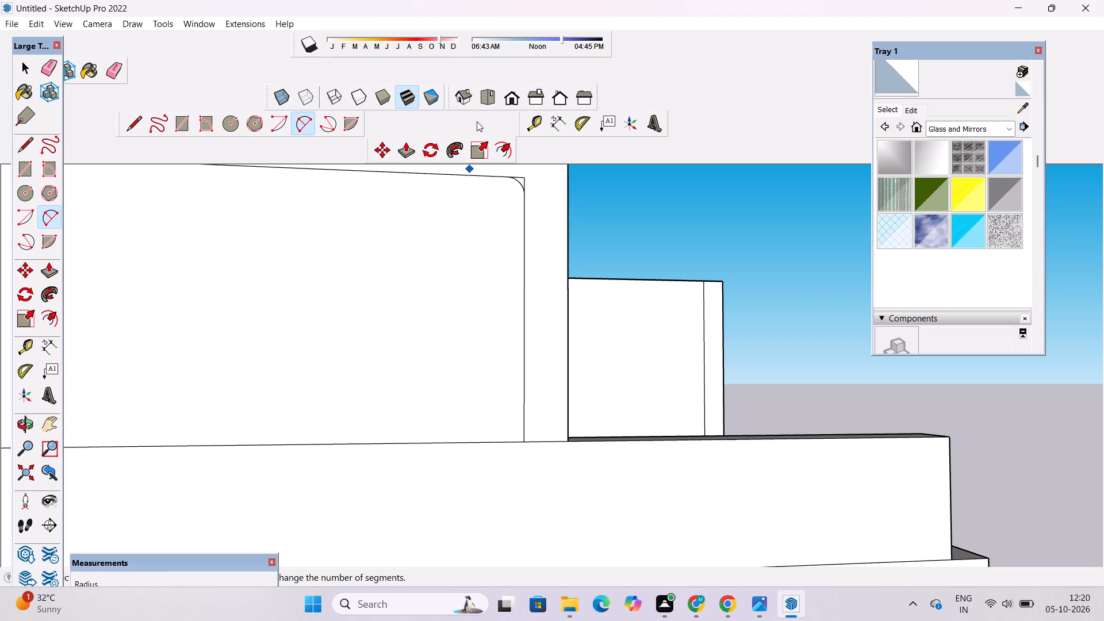
scroll(477, 121, down, 4)
scroll(397, 368, down, 4)
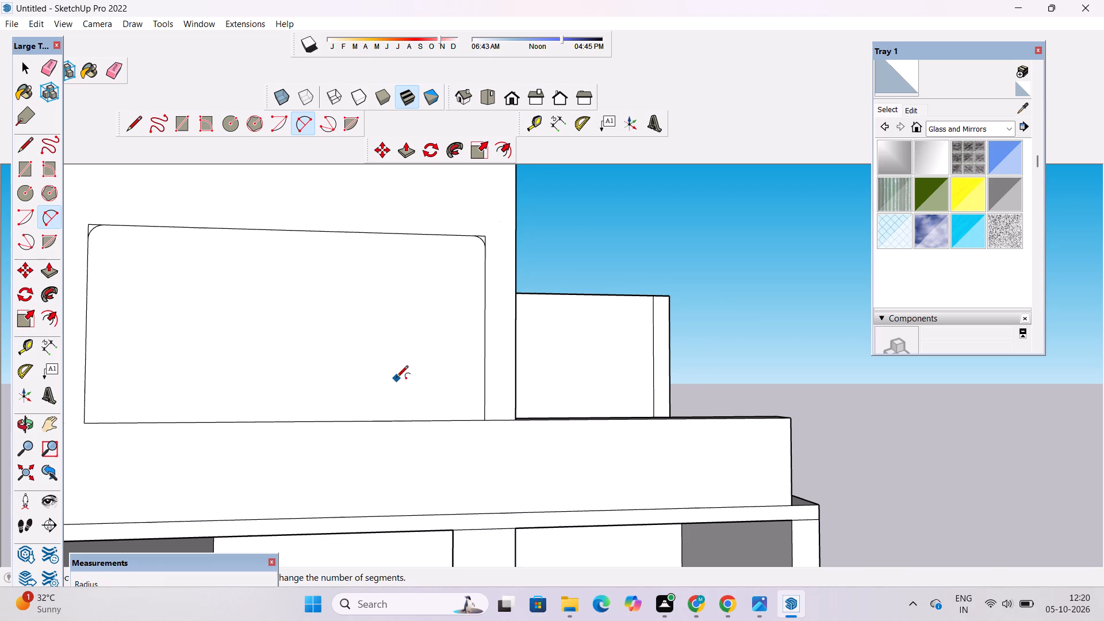
scroll(377, 372, up, 1)
scroll(362, 365, down, 3)
click(451, 411)
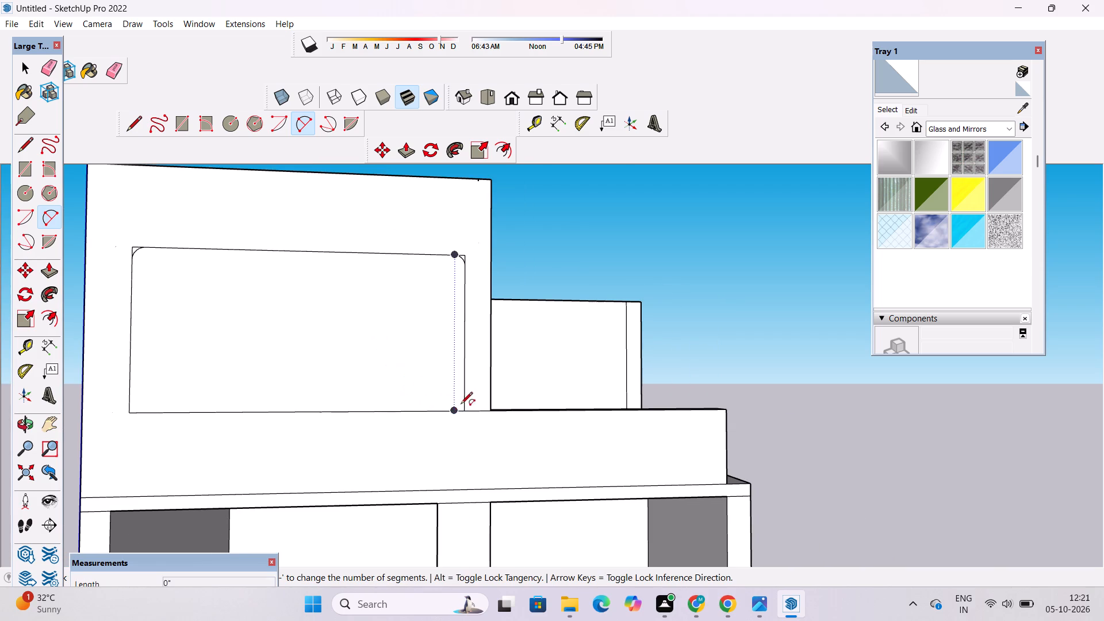
double_click(463, 393)
Round the front opening's lower window-side corner with a tangent arc between the sill edge and the side edge.
scroll(217, 400, down, 3)
scroll(164, 409, up, 4)
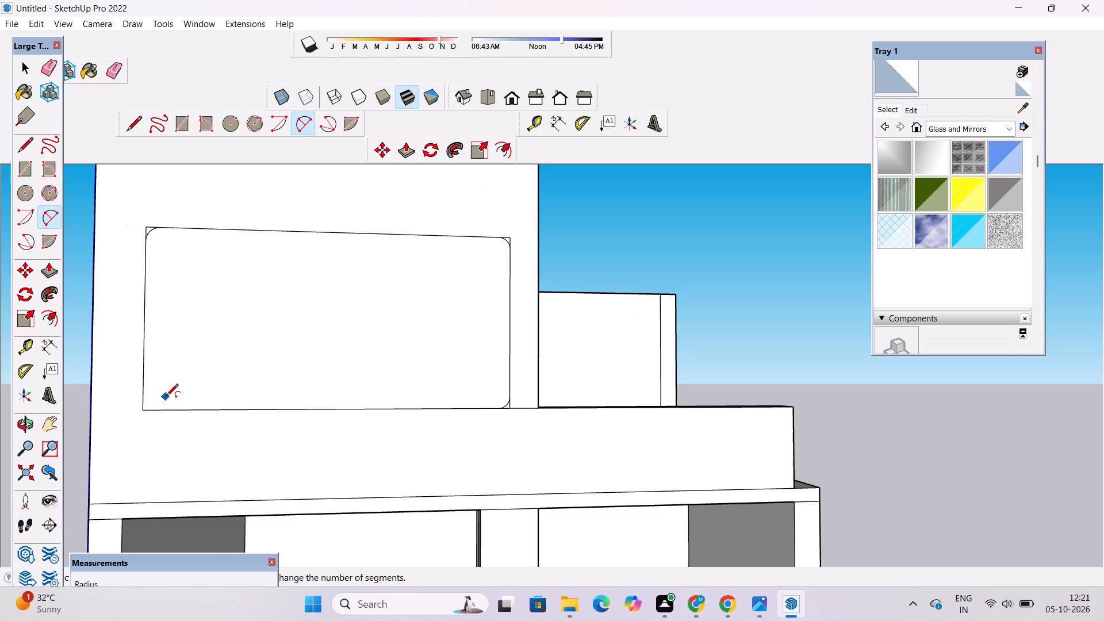
scroll(148, 388, up, 1)
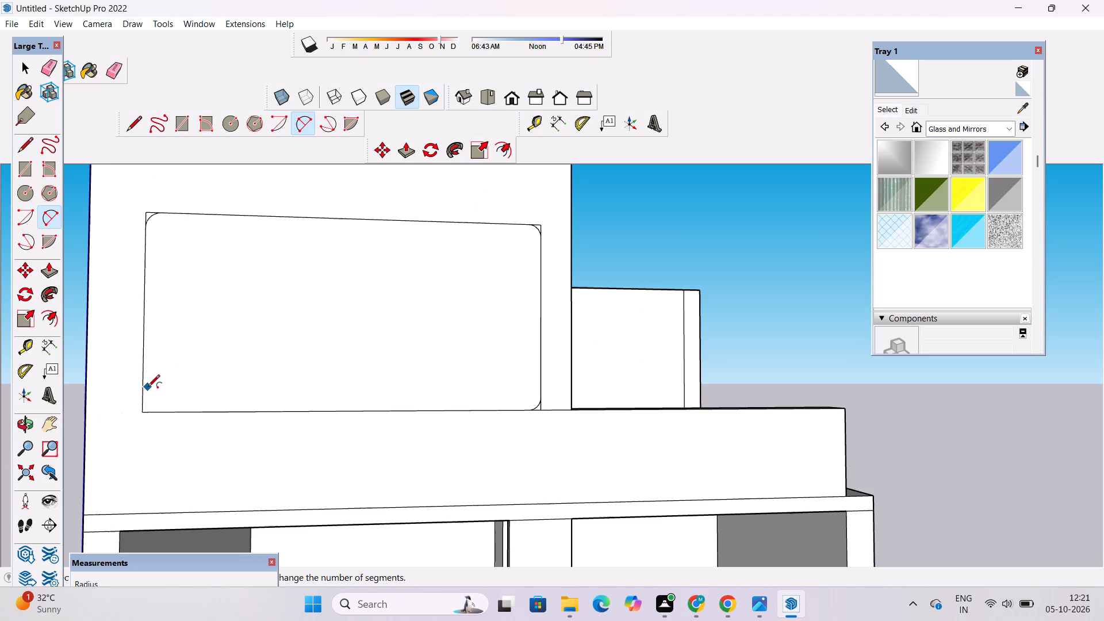
scroll(126, 400, up, 7)
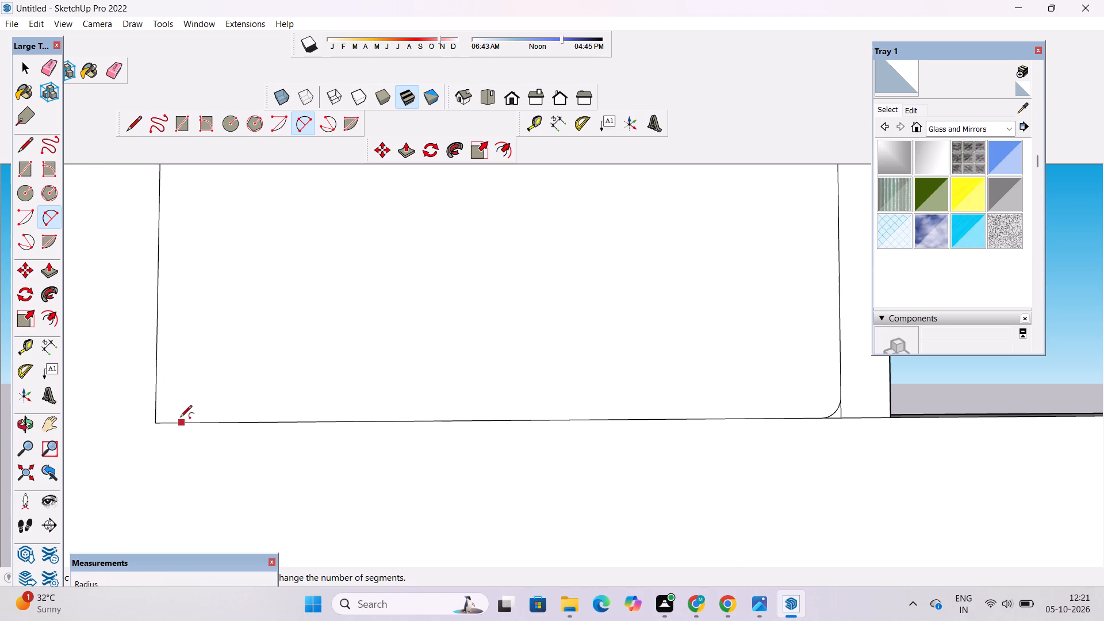
scroll(178, 432, down, 7)
scroll(174, 344, up, 3)
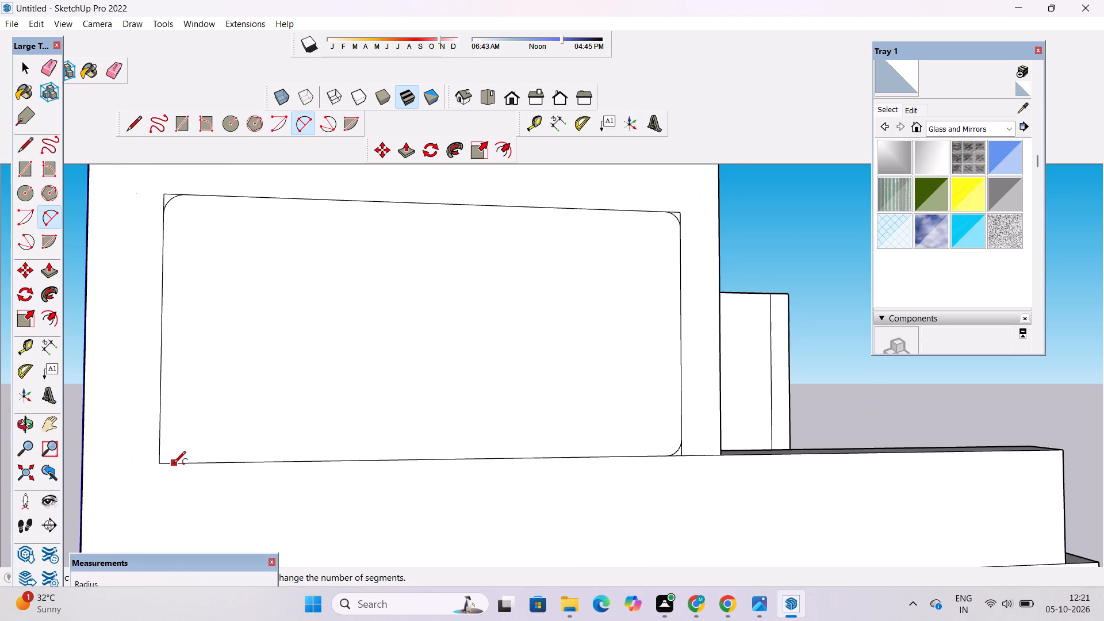
drag(183, 465, 181, 460)
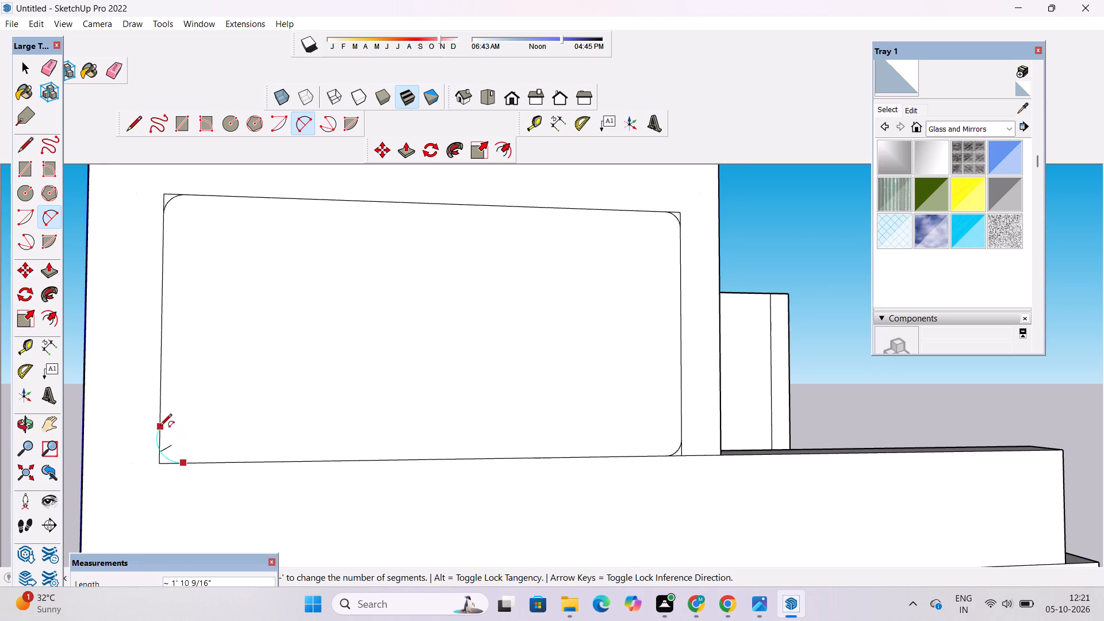
double_click(160, 442)
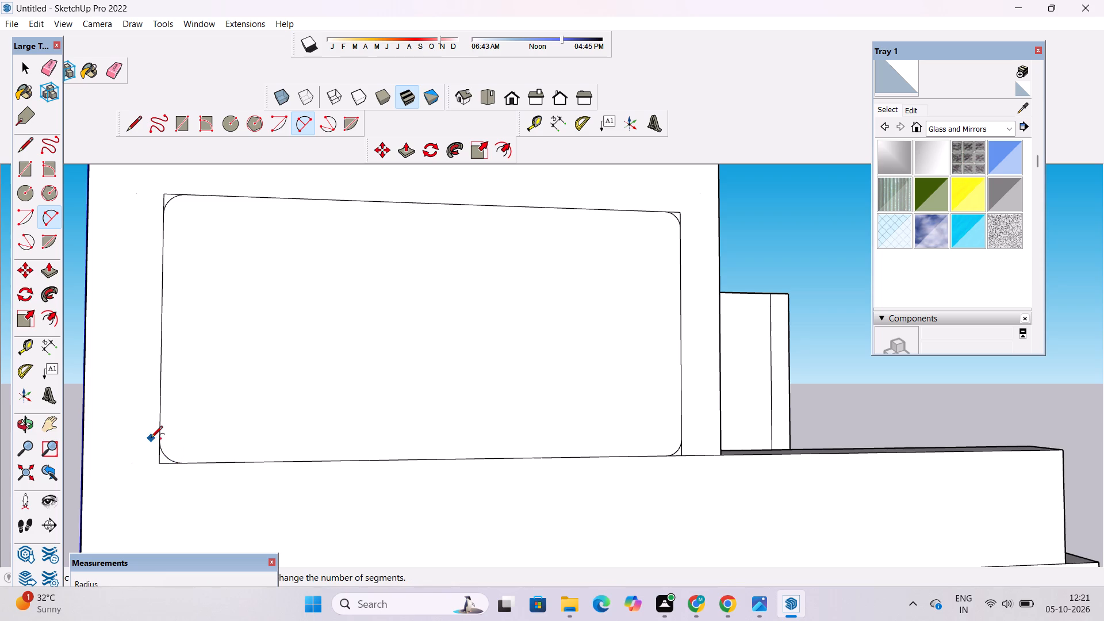
Delete the rounded-corner face covering the upper storey's front opening.
key(space)
key(o)
scroll(97, 367, down, 6)
drag(128, 406, 128, 486)
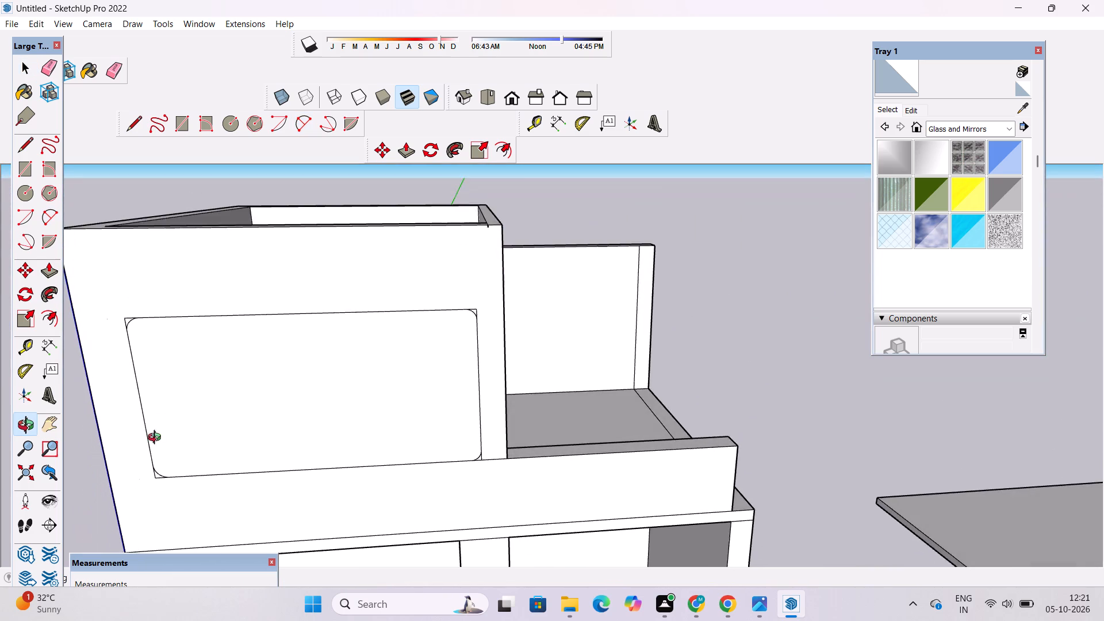
scroll(164, 404, up, 4)
drag(218, 424, 167, 385)
shift+drag(185, 378, 213, 411)
shift+drag(213, 415, 231, 416)
drag(237, 419, 263, 420)
shift+drag(263, 422, 257, 435)
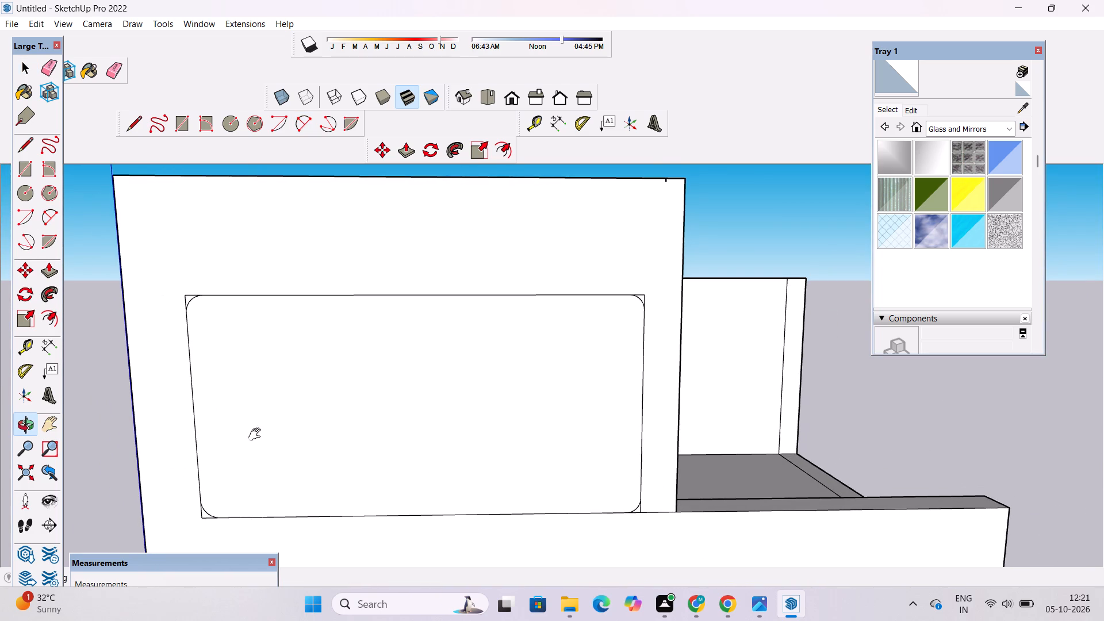
key(space)
click(270, 412)
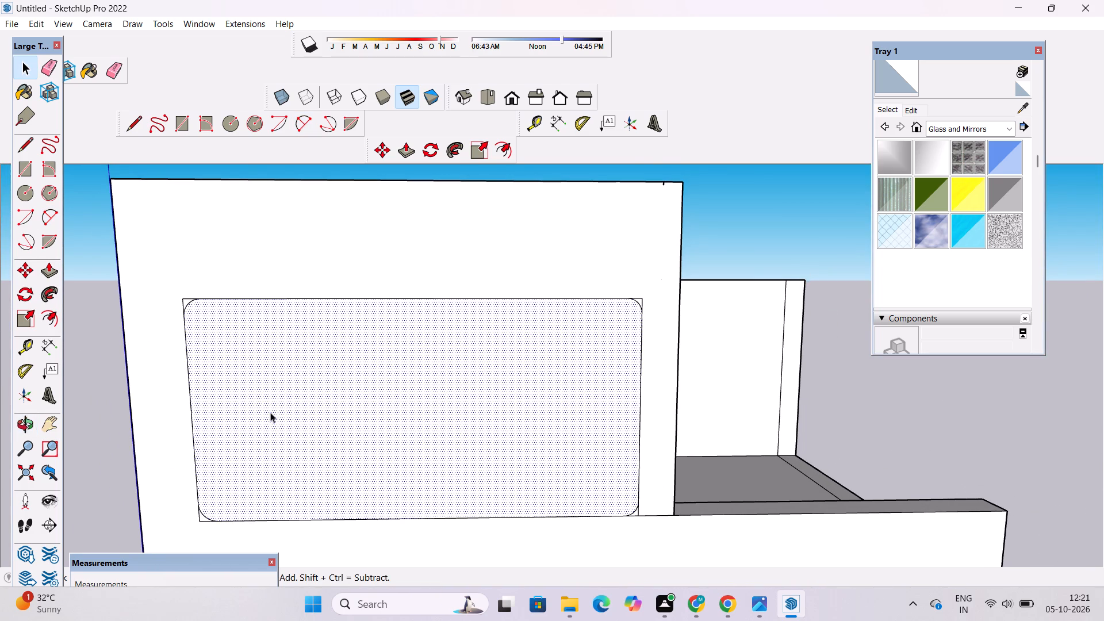
key(Delete)
Erase the short stray line at the top edge of the front facade, near its terrace-side corner.
key(o)
scroll(274, 401, down, 5)
drag(455, 381, 259, 317)
scroll(241, 327, up, 4)
drag(271, 339, 393, 375)
scroll(382, 370, down, 1)
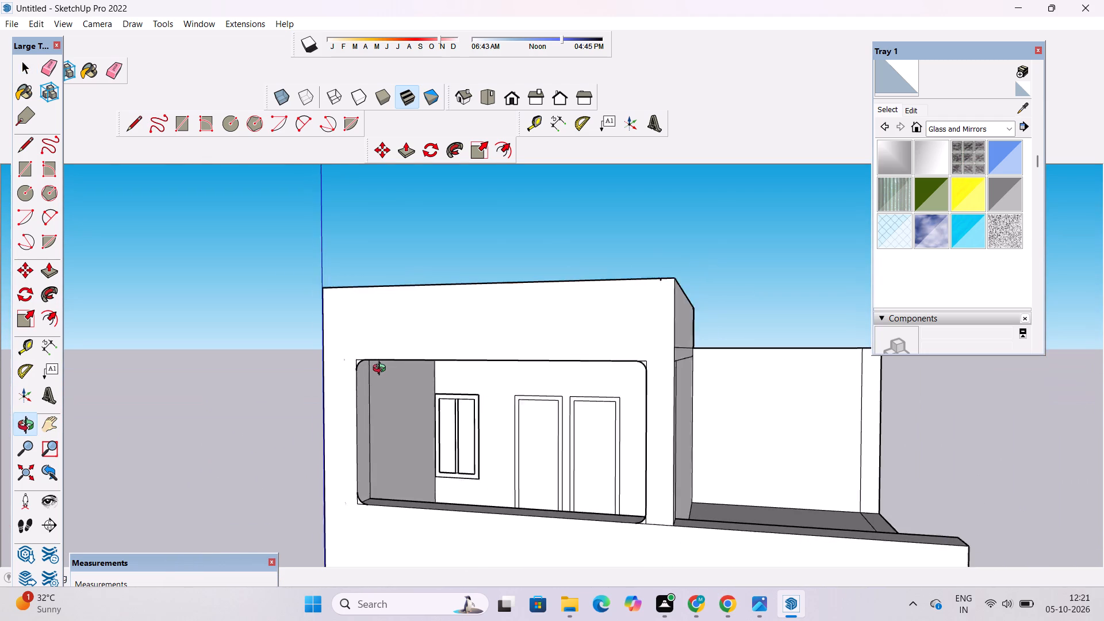
scroll(382, 370, down, 4)
scroll(330, 346, up, 3)
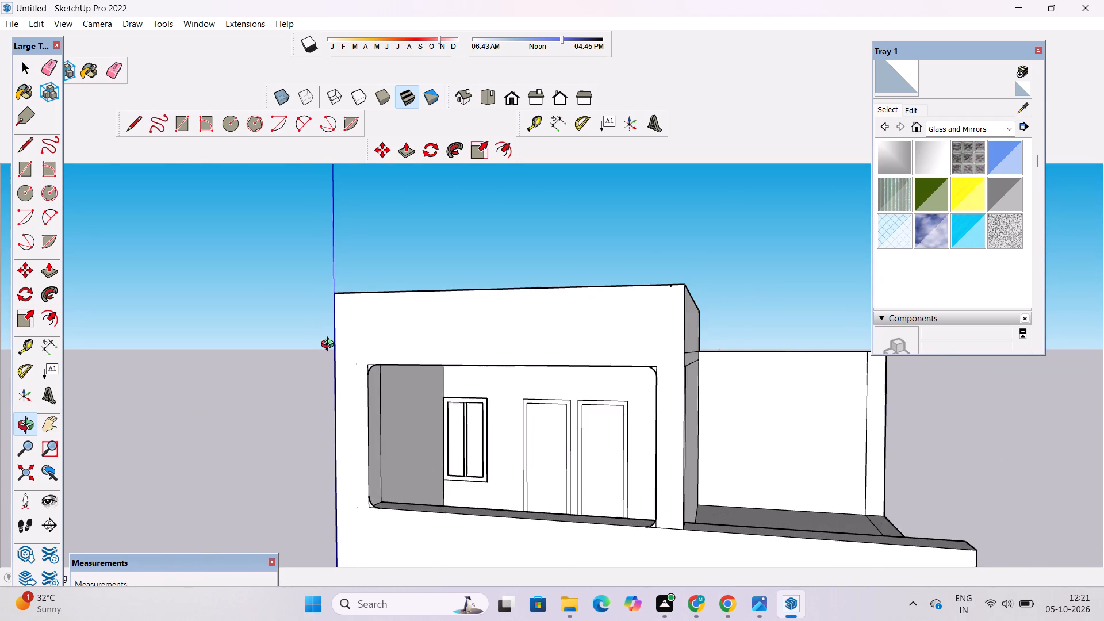
scroll(330, 346, up, 4)
scroll(296, 381, down, 4)
drag(292, 406, 293, 389)
shift+drag(302, 374, 309, 422)
scroll(417, 421, up, 2)
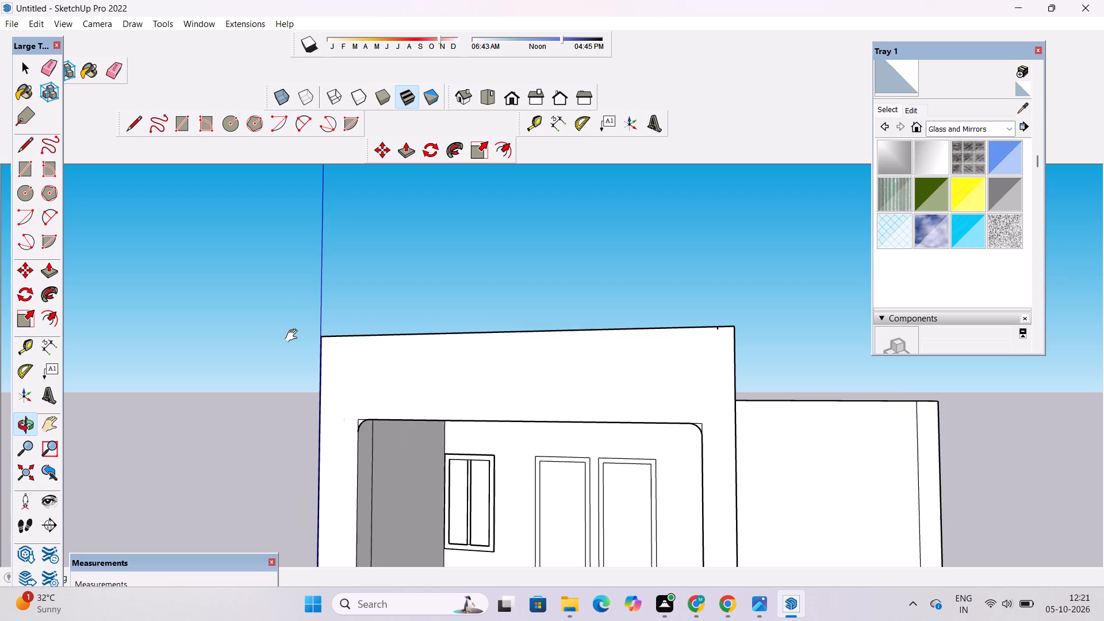
scroll(443, 415, down, 3)
scroll(678, 332, up, 16)
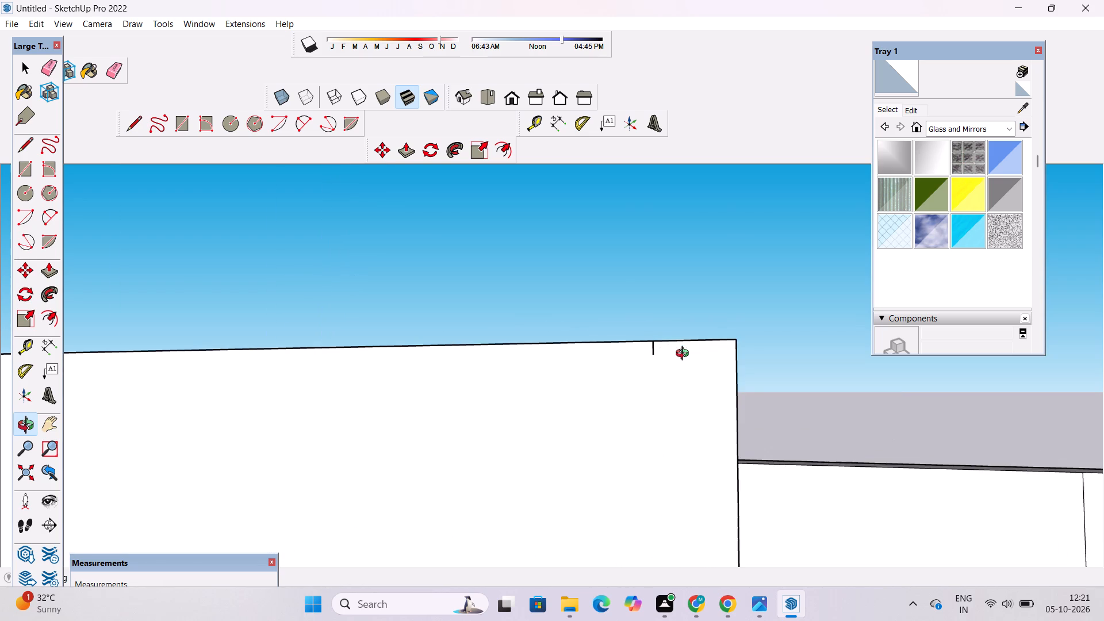
scroll(685, 354, up, 5)
key(e)
drag(648, 346, 624, 348)
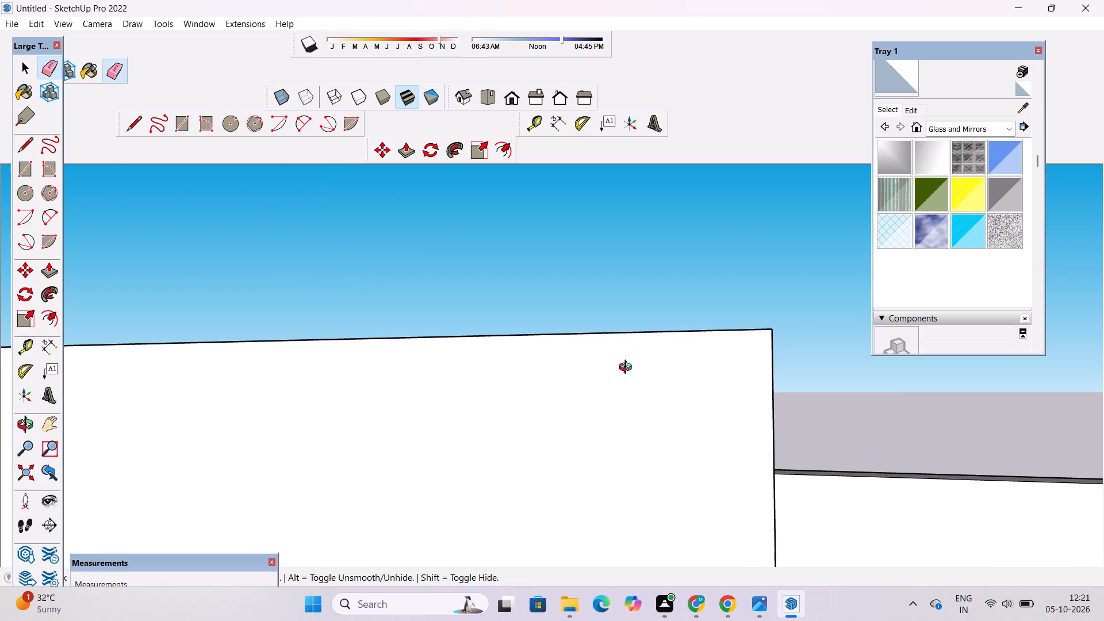
Examine the upper storey's front opening, its rounded corners and the surrounding facade from several viewpoints.
key(o)
scroll(624, 357, down, 13)
drag(646, 380, 654, 407)
scroll(654, 407, down, 5)
shift+drag(657, 469, 661, 343)
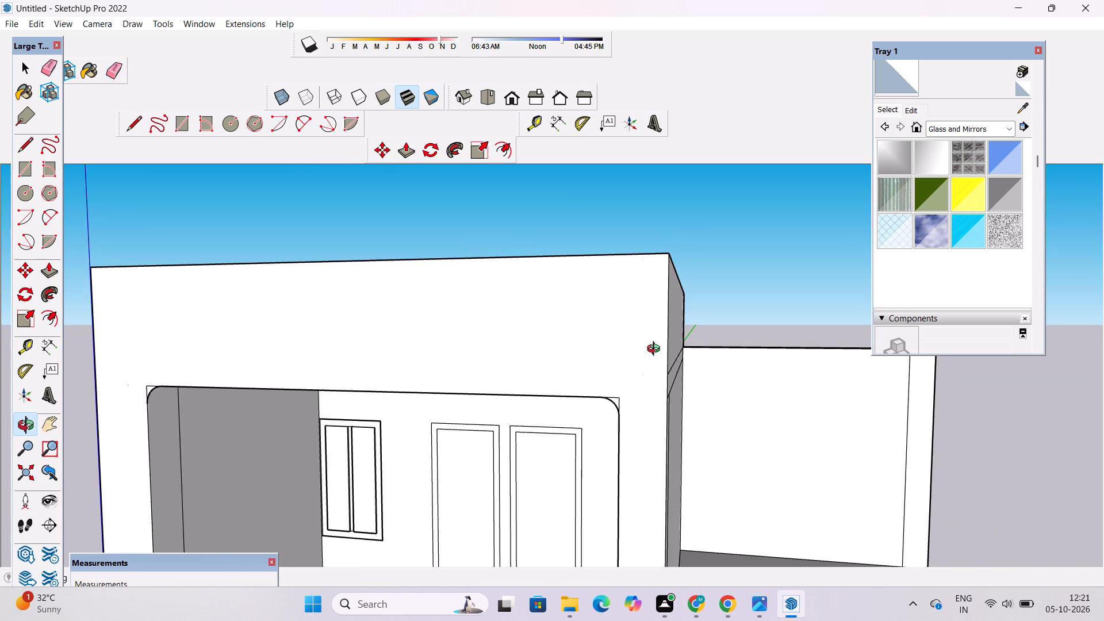
scroll(693, 241, down, 4)
drag(600, 386, 696, 417)
scroll(688, 388, up, 2)
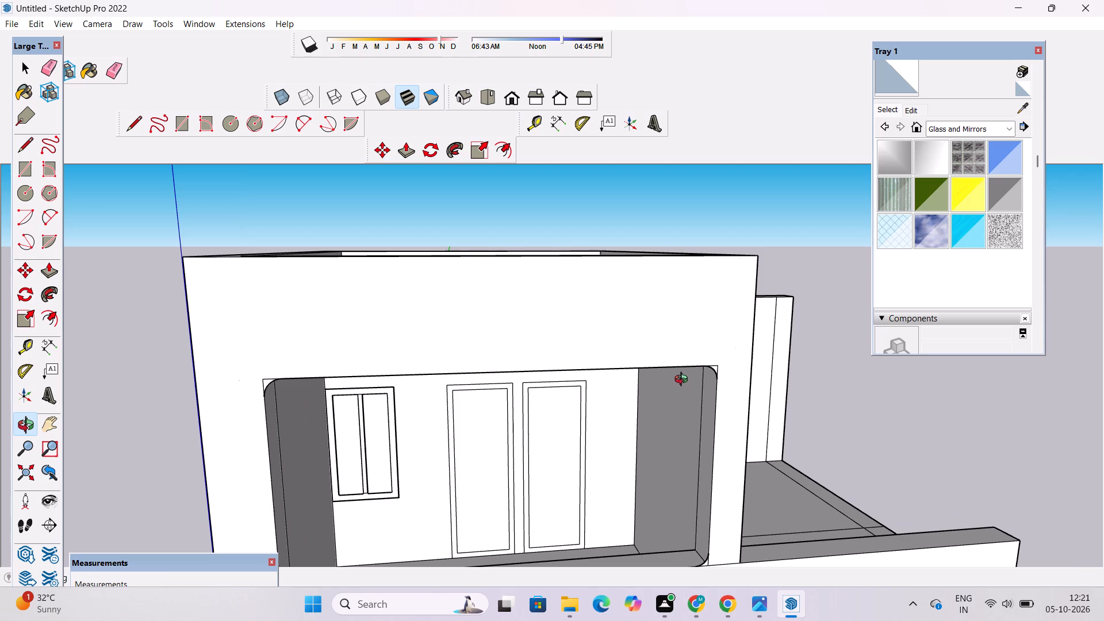
scroll(667, 356, up, 5)
drag(737, 381, 690, 364)
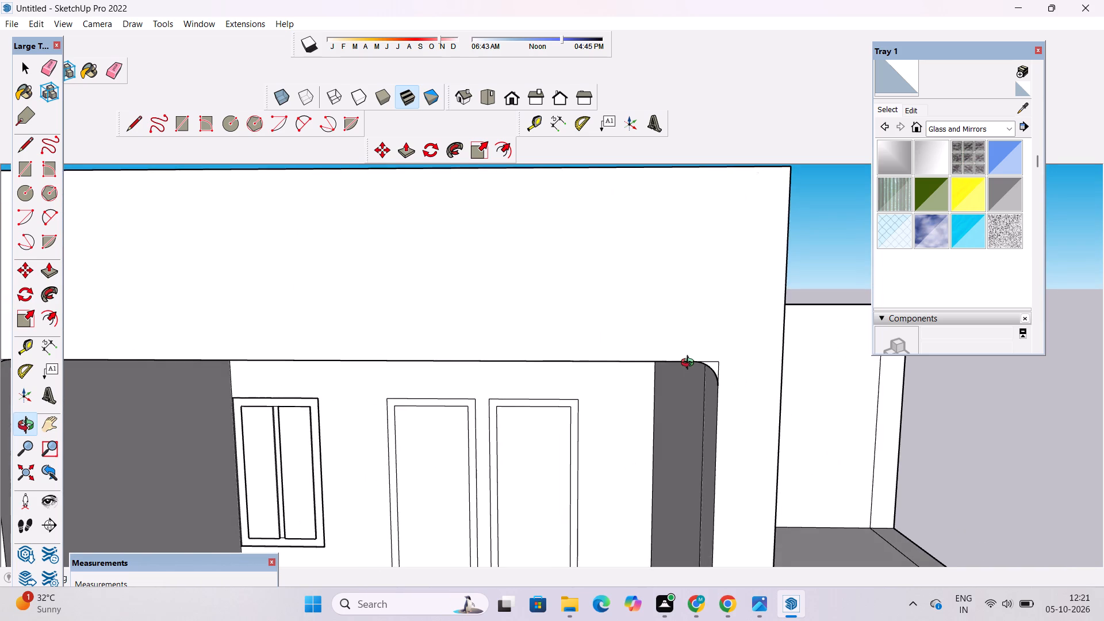
scroll(690, 364, down, 5)
shift+drag(599, 388, 647, 367)
shift+drag(293, 352, 320, 320)
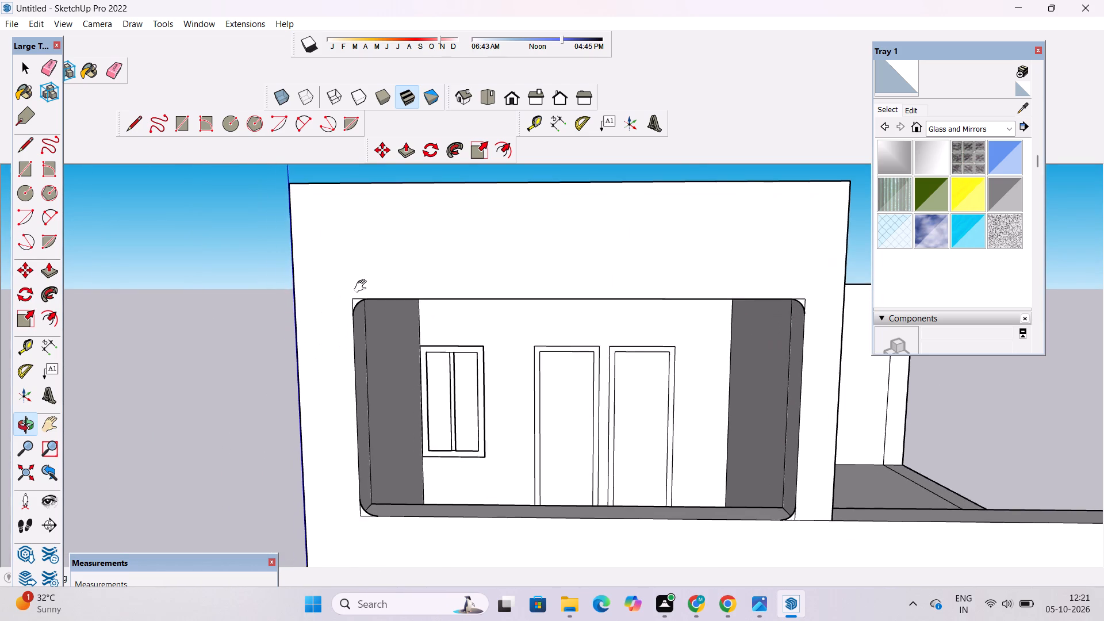
shift+scroll(363, 286, up, 3)
shift+drag(363, 286, 352, 283)
shift+scroll(352, 282, down, 4)
drag(370, 297, 398, 282)
shift+drag(398, 282, 383, 282)
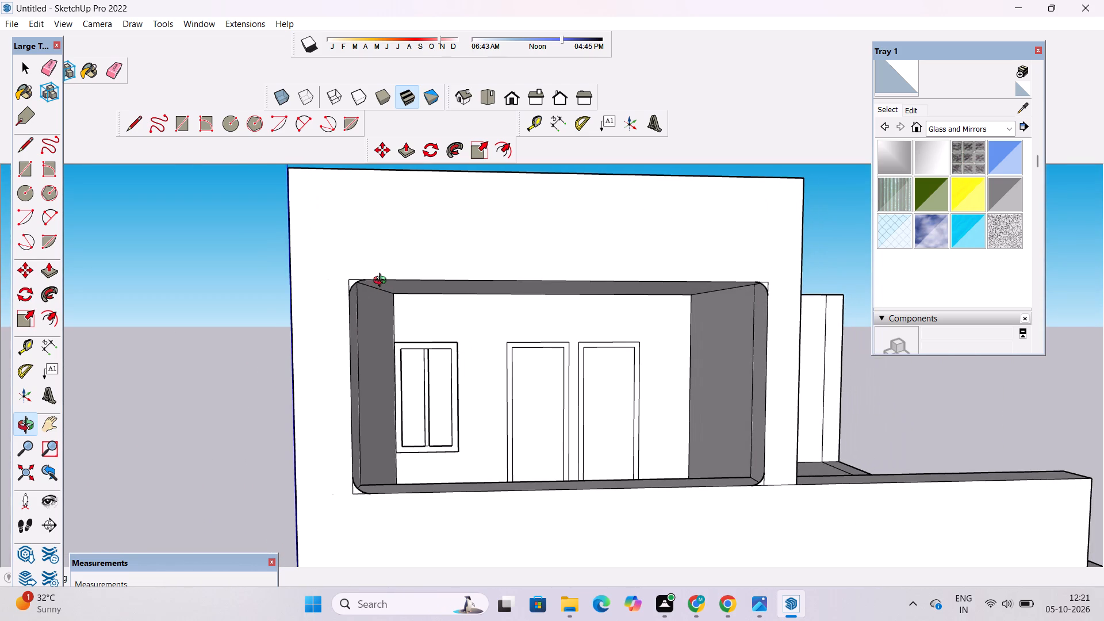
key(t)
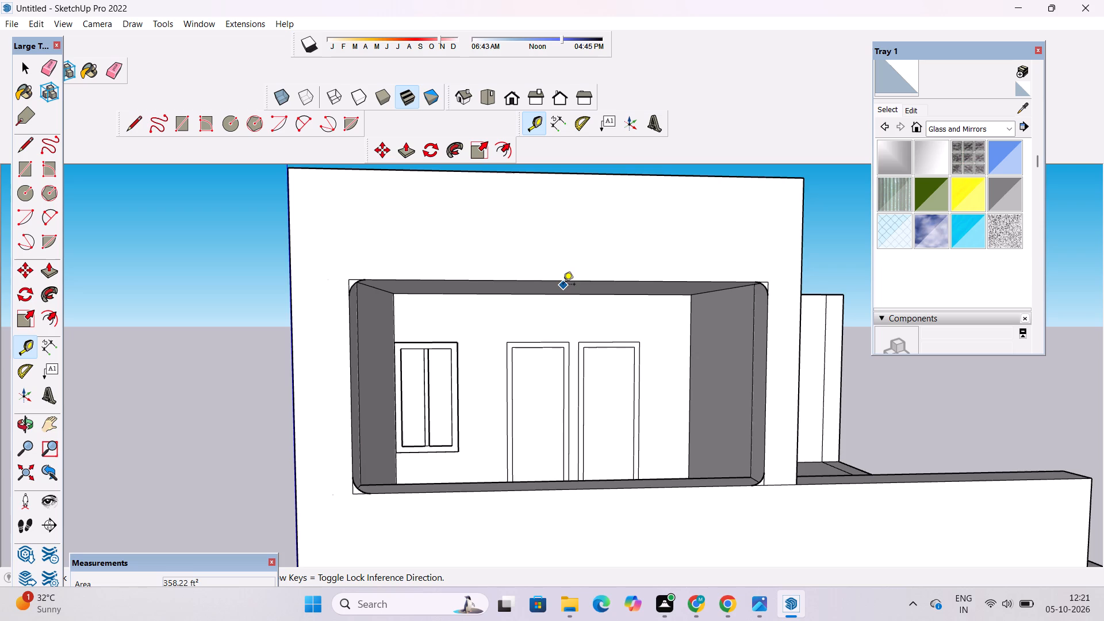
scroll(560, 286, down, 4)
scroll(561, 280, up, 5)
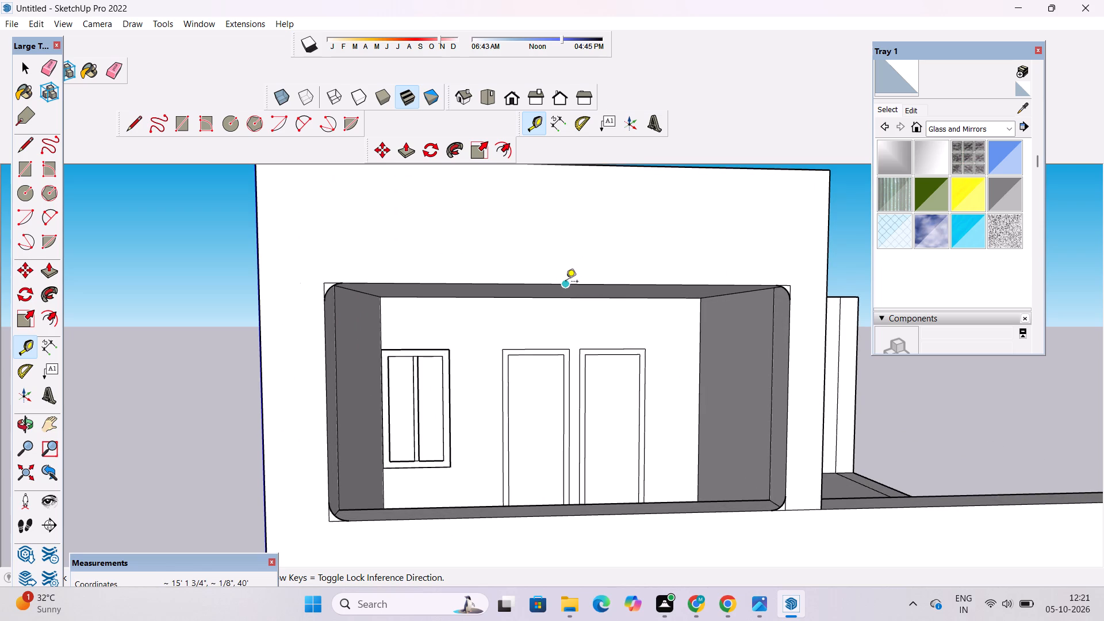
key(space)
text(o)
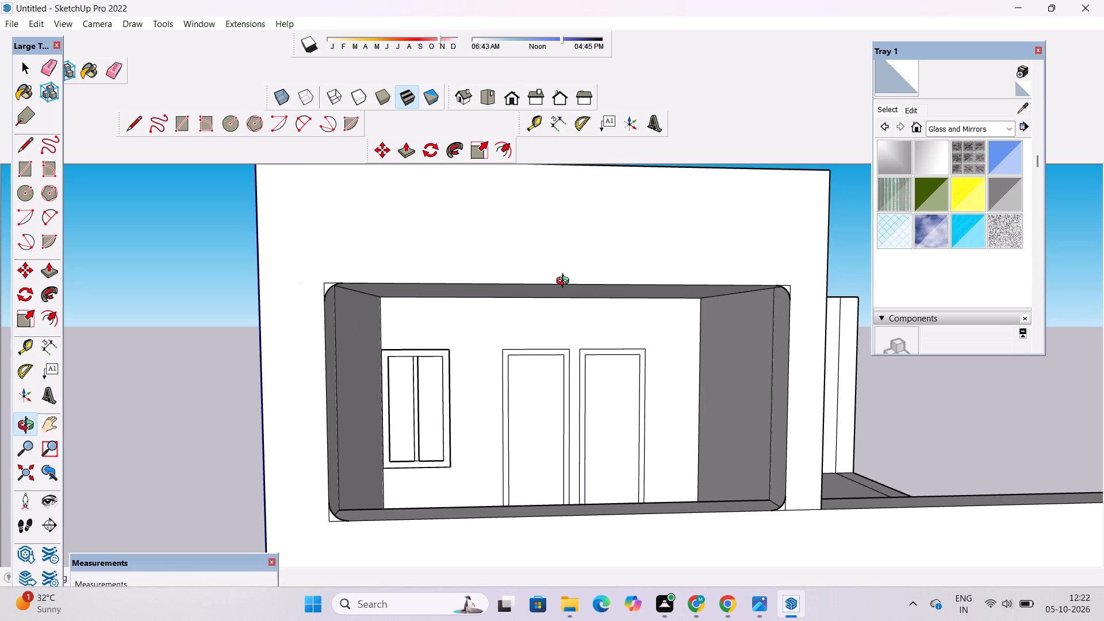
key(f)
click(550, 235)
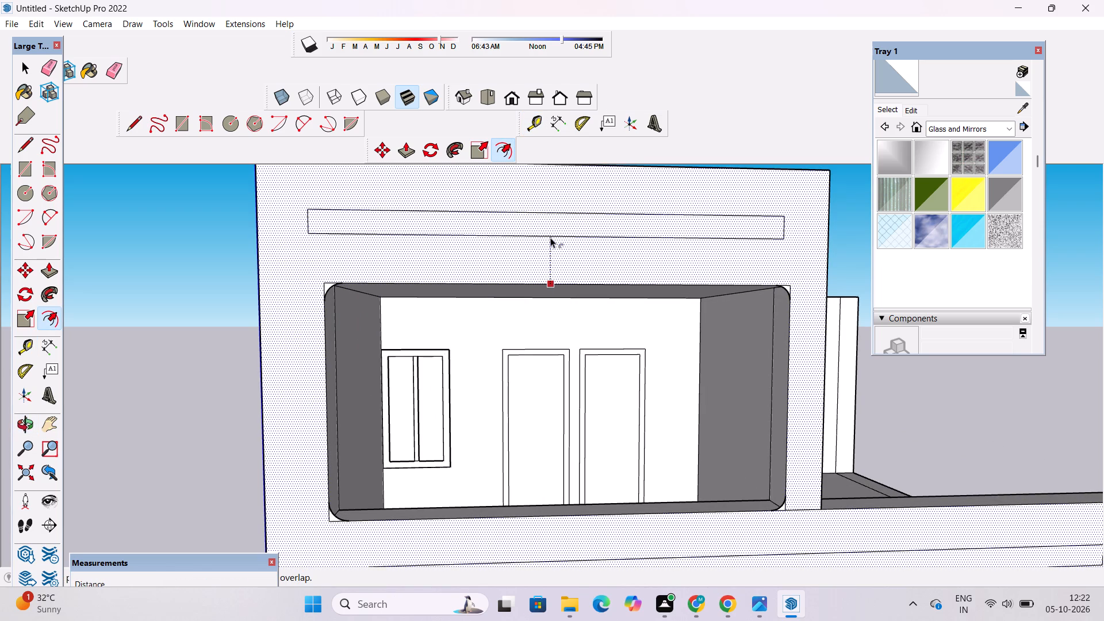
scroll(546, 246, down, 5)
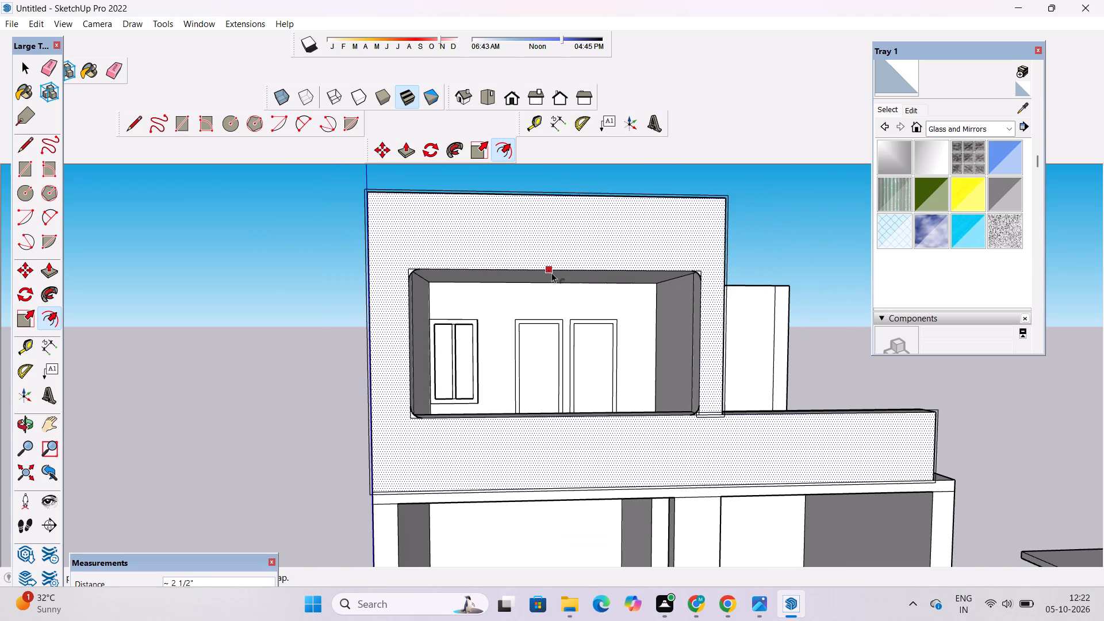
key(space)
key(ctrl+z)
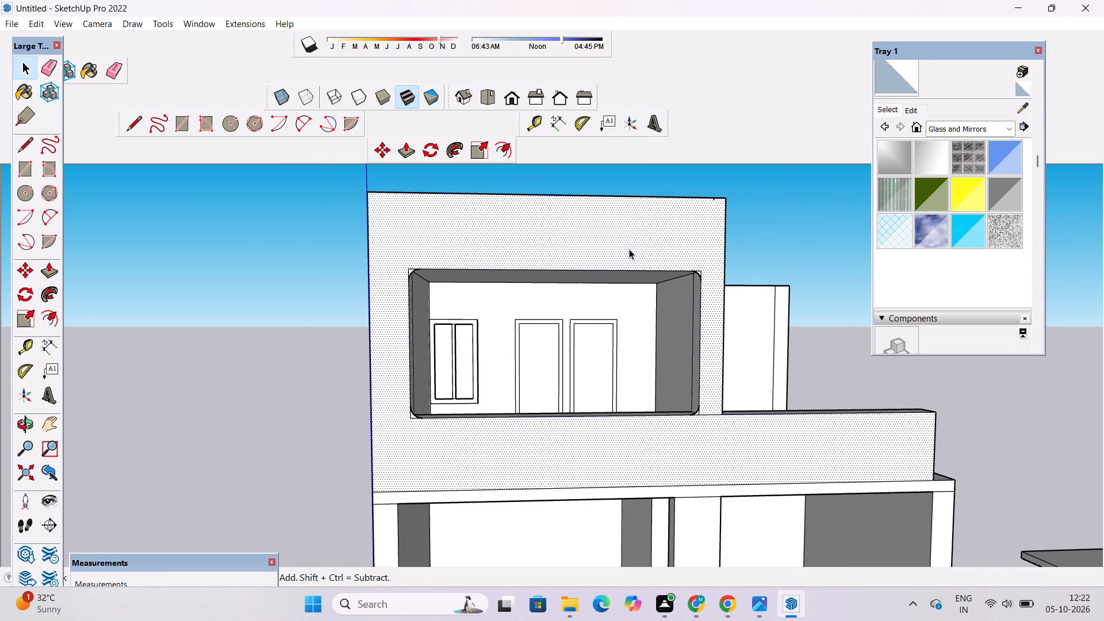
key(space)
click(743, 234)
Inspect the upper storey's front facade, opening and terrace side from nearer and farther viewpoints.
scroll(764, 271, up, 1)
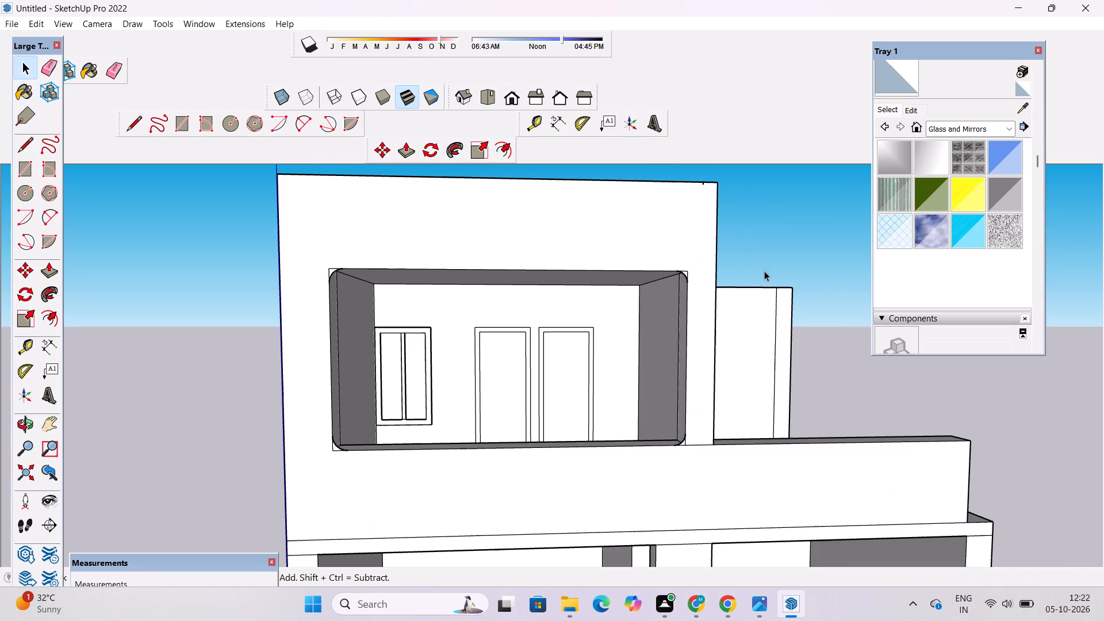
scroll(760, 289, up, 2)
scroll(715, 308, down, 3)
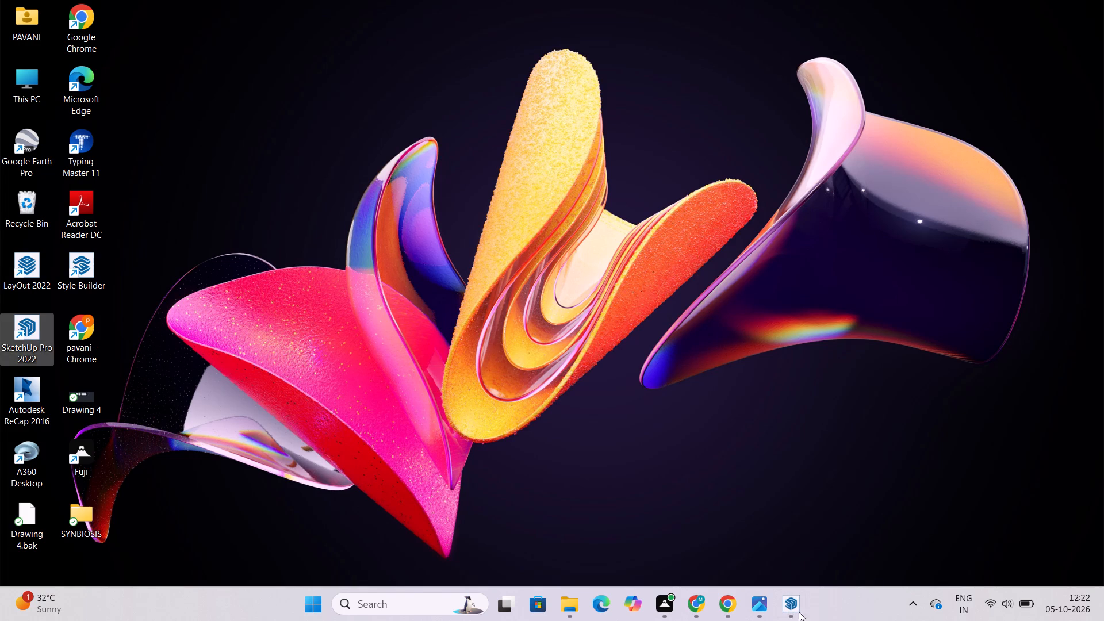
click(788, 609)
scroll(624, 432, down, 5)
scroll(612, 377, up, 3)
key(o)
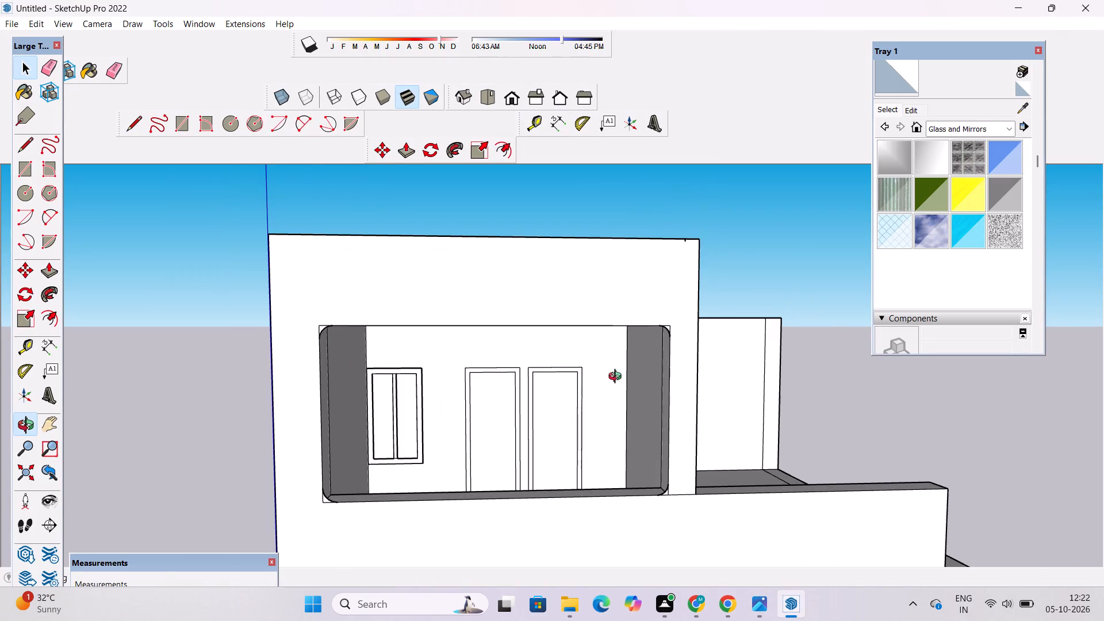
drag(672, 422, 581, 407)
shift+scroll(576, 386, down, 7)
drag(574, 391, 595, 432)
scroll(535, 393, up, 4)
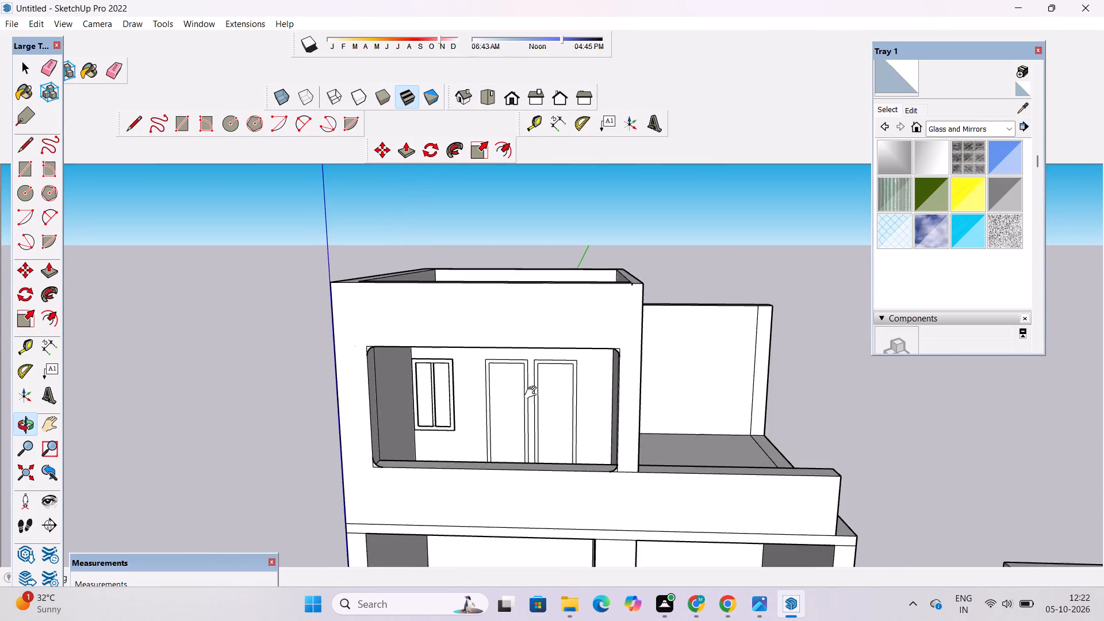
shift+drag(531, 398, 525, 420)
shift+drag(524, 421, 532, 407)
scroll(531, 407, up, 2)
scroll(531, 401, down, 2)
drag(530, 404, 548, 381)
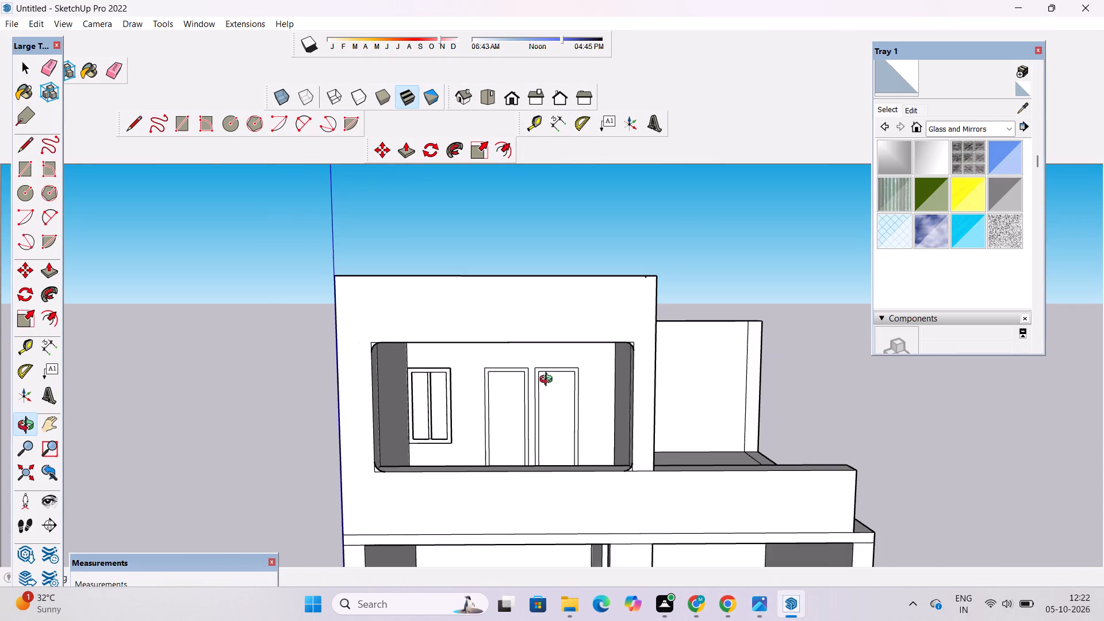
scroll(546, 393, up, 2)
shift+drag(546, 393, 546, 381)
scroll(544, 374, up, 3)
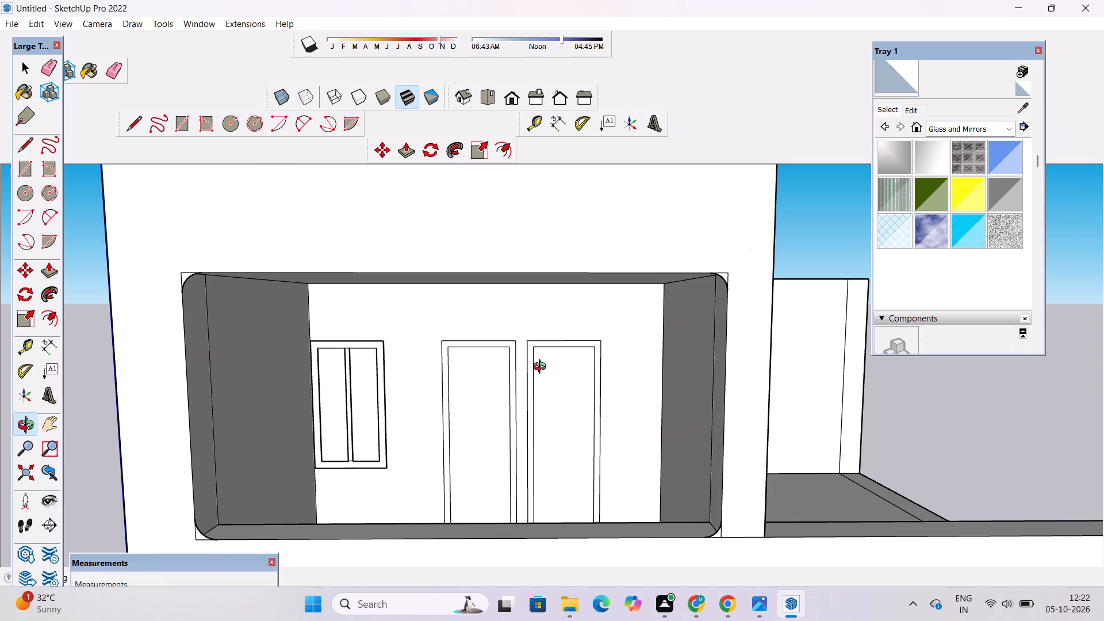
shift+click(542, 368)
scroll(536, 357, down, 4)
shift+click(538, 353)
shift+drag(538, 358, 521, 359)
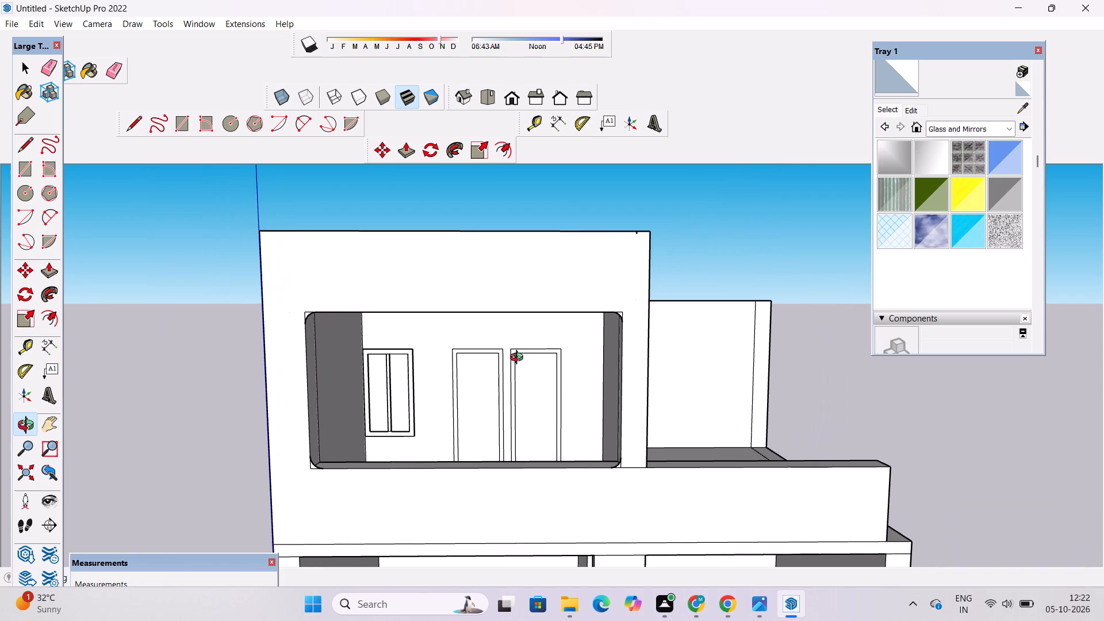
Place a horizontal guide on the front facade 2.5' above the upper storey opening's top edge.
key(t)
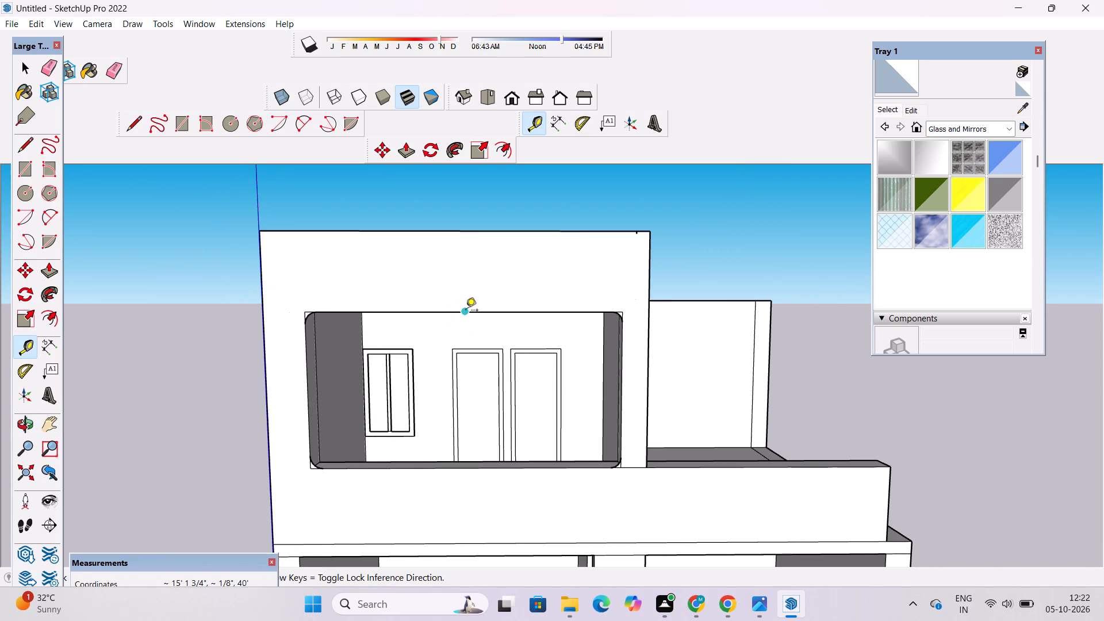
click(467, 316)
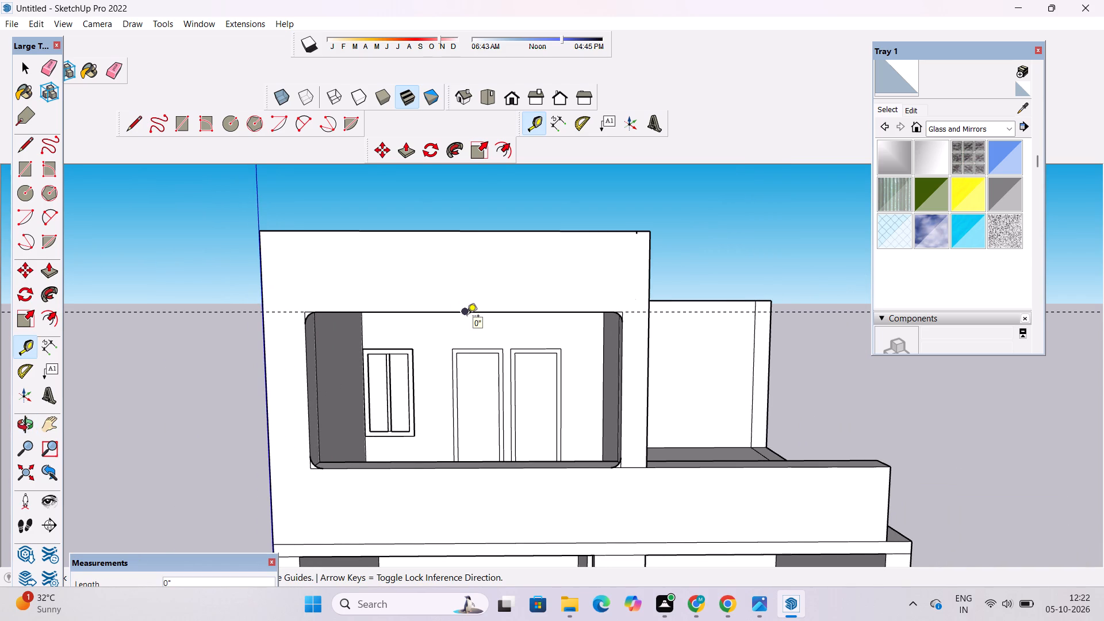
scroll(467, 317, up, 1)
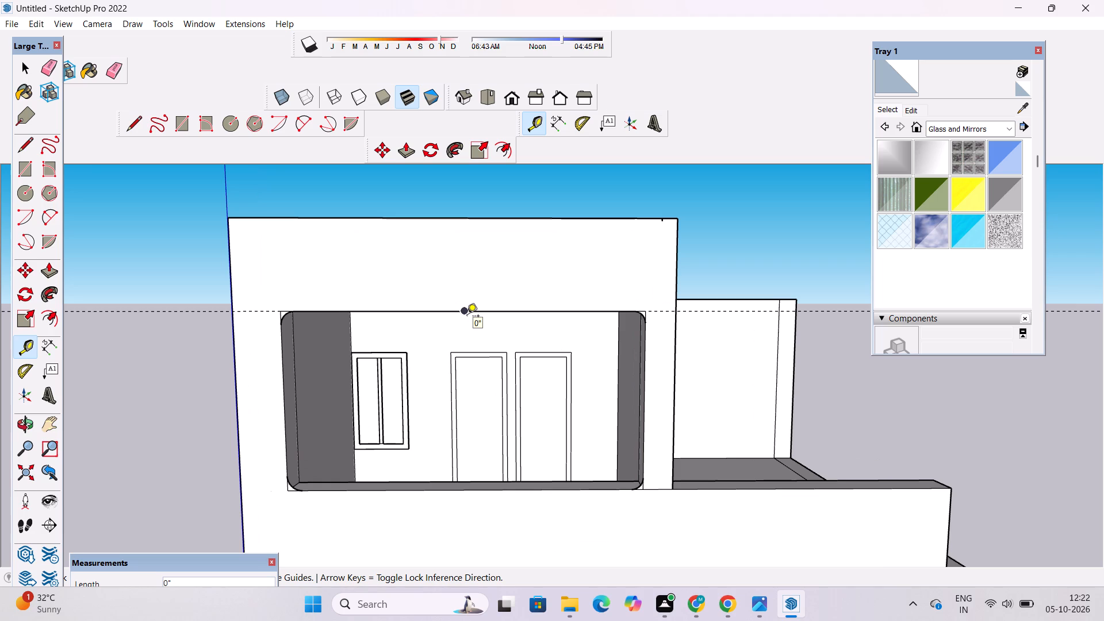
scroll(467, 317, down, 6)
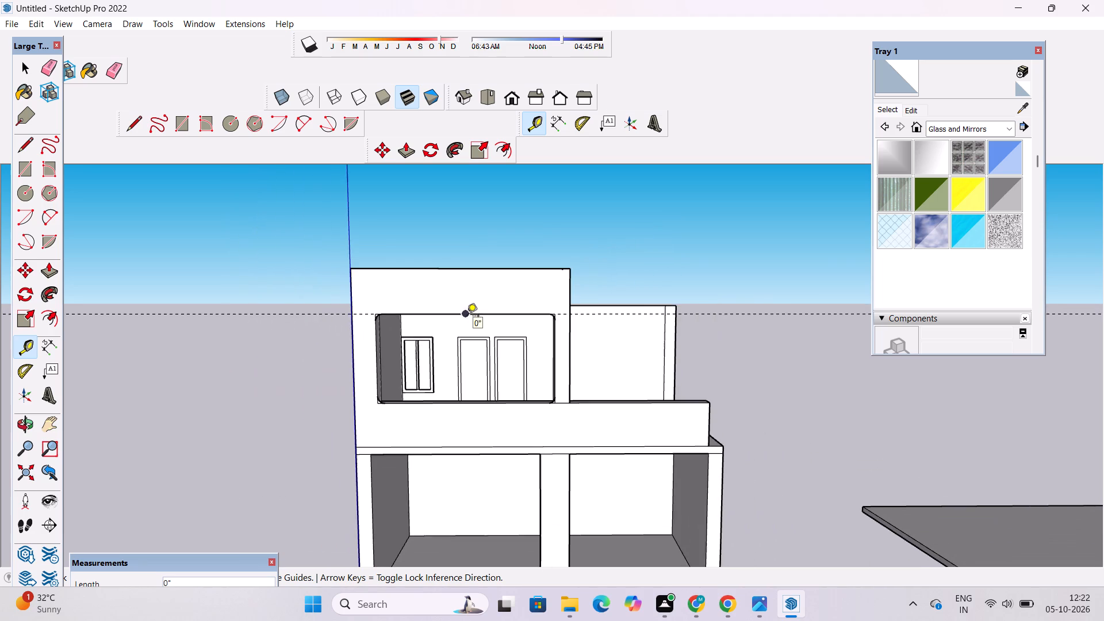
scroll(469, 296, up, 4)
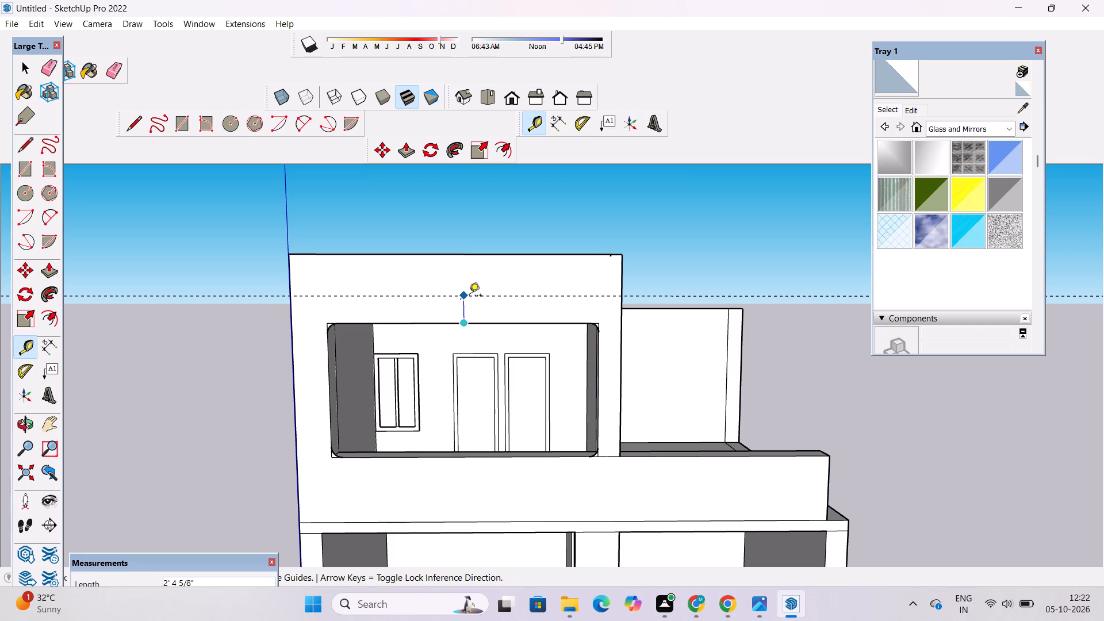
text(2.5)
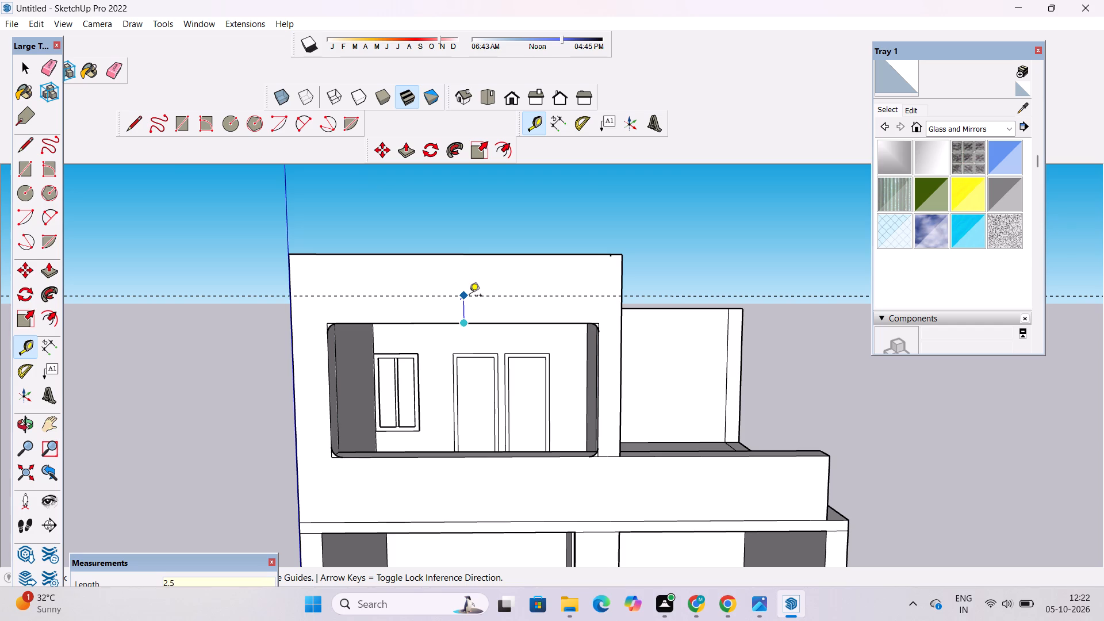
key(apostrophe)
key(Return)
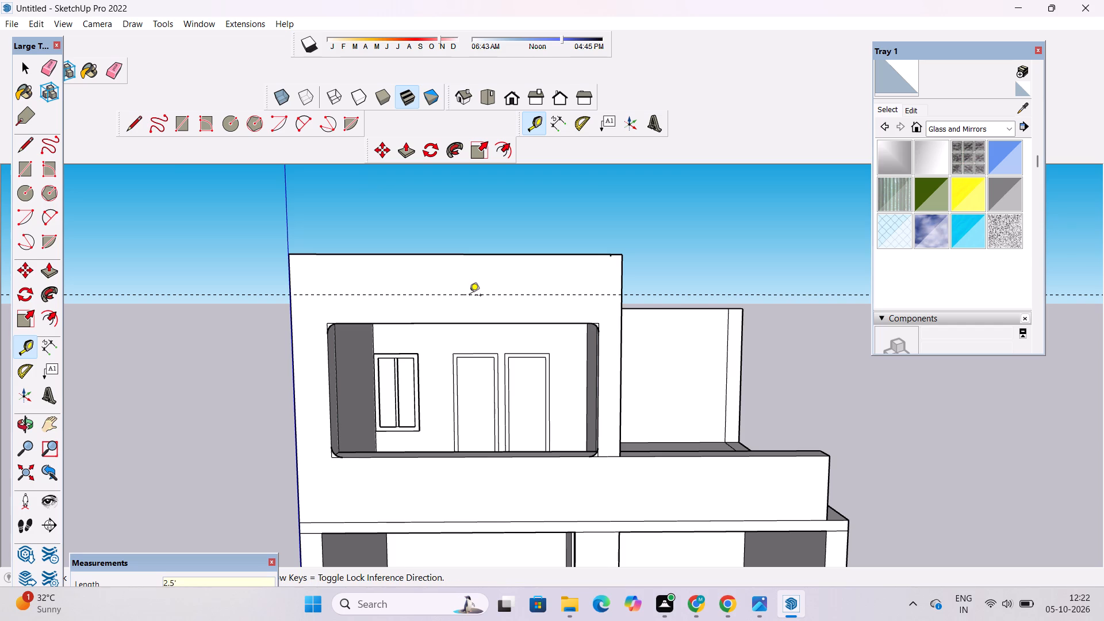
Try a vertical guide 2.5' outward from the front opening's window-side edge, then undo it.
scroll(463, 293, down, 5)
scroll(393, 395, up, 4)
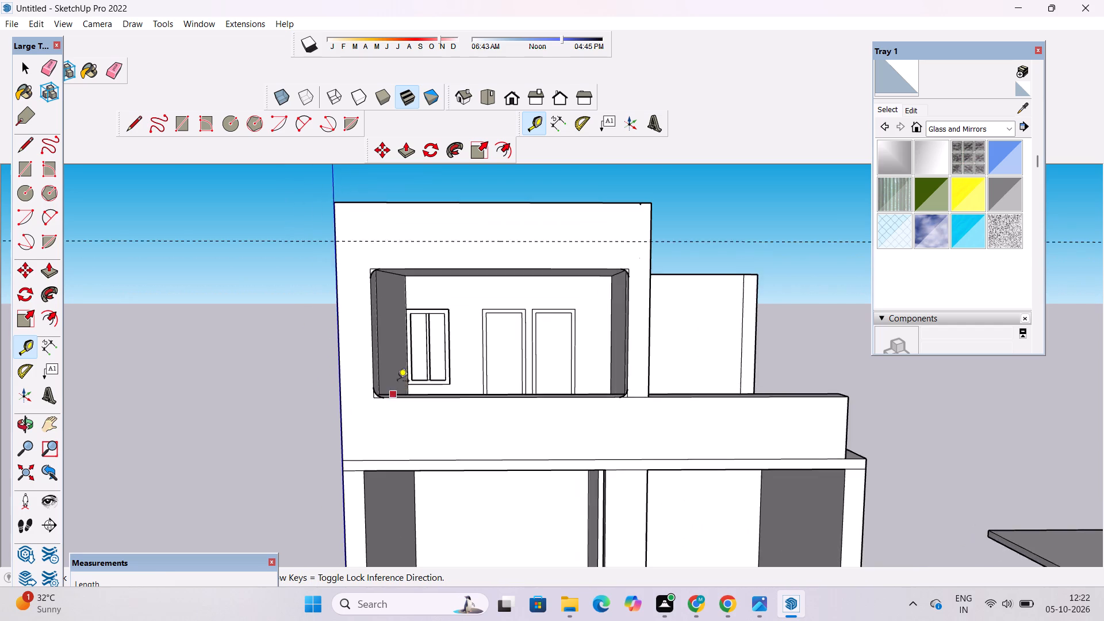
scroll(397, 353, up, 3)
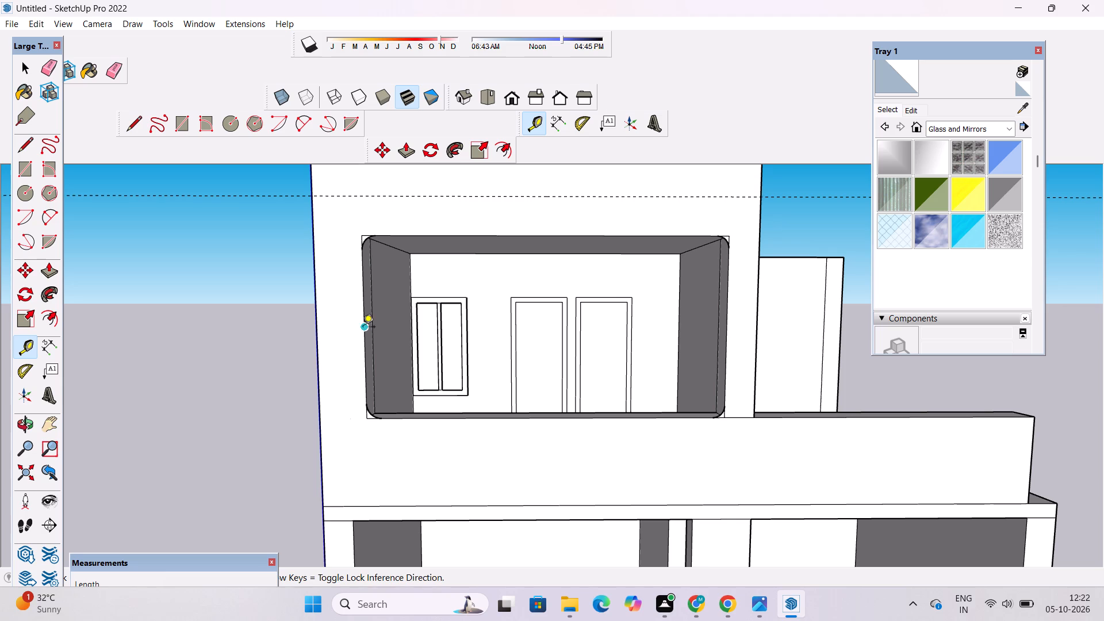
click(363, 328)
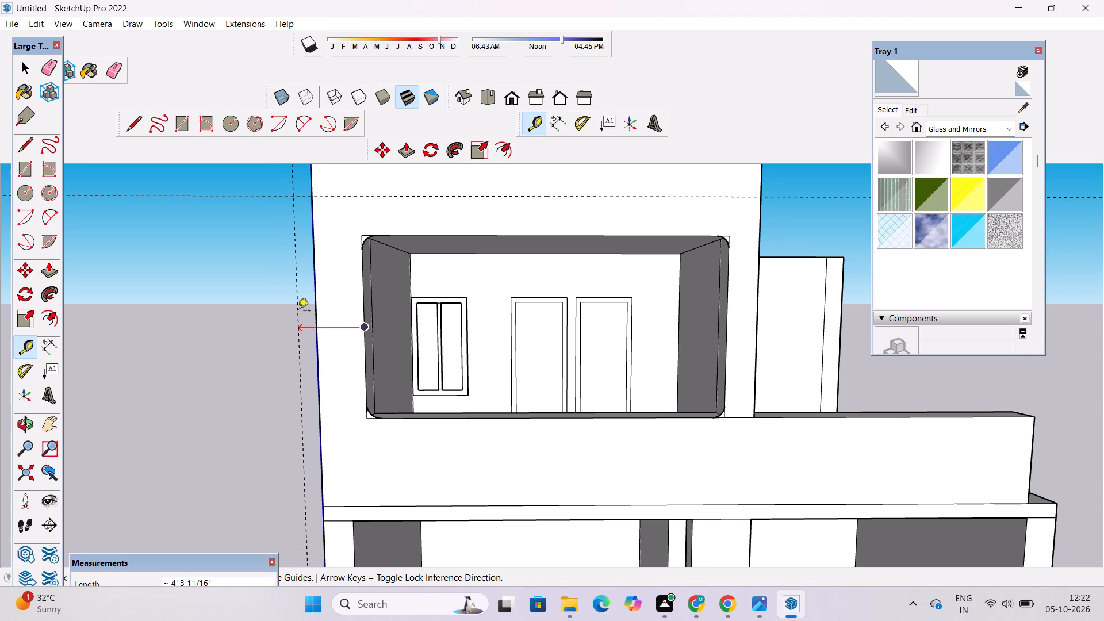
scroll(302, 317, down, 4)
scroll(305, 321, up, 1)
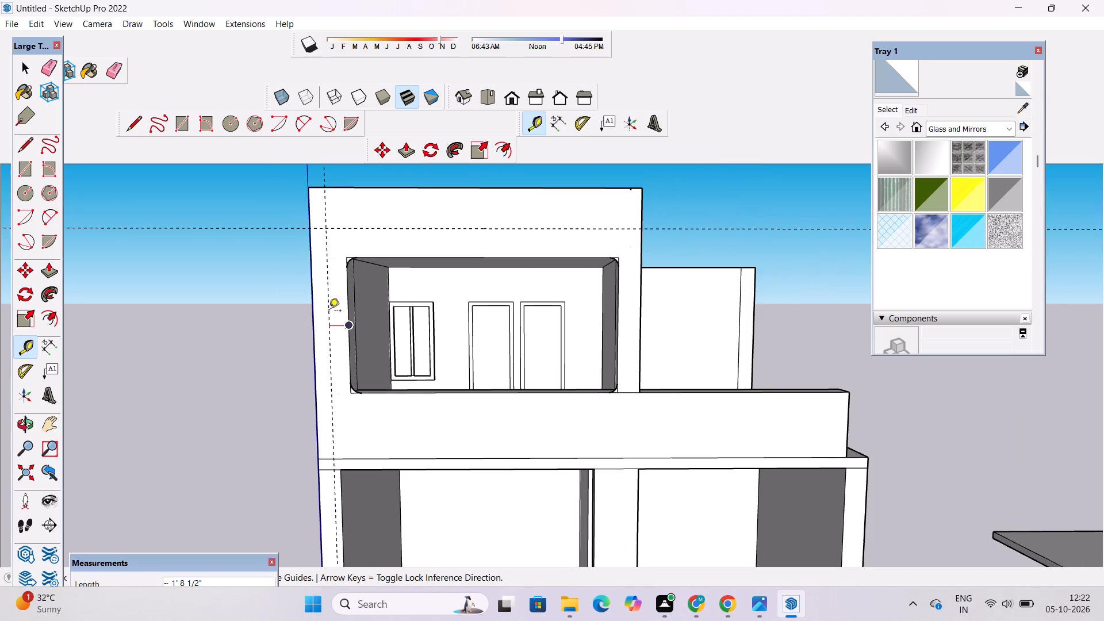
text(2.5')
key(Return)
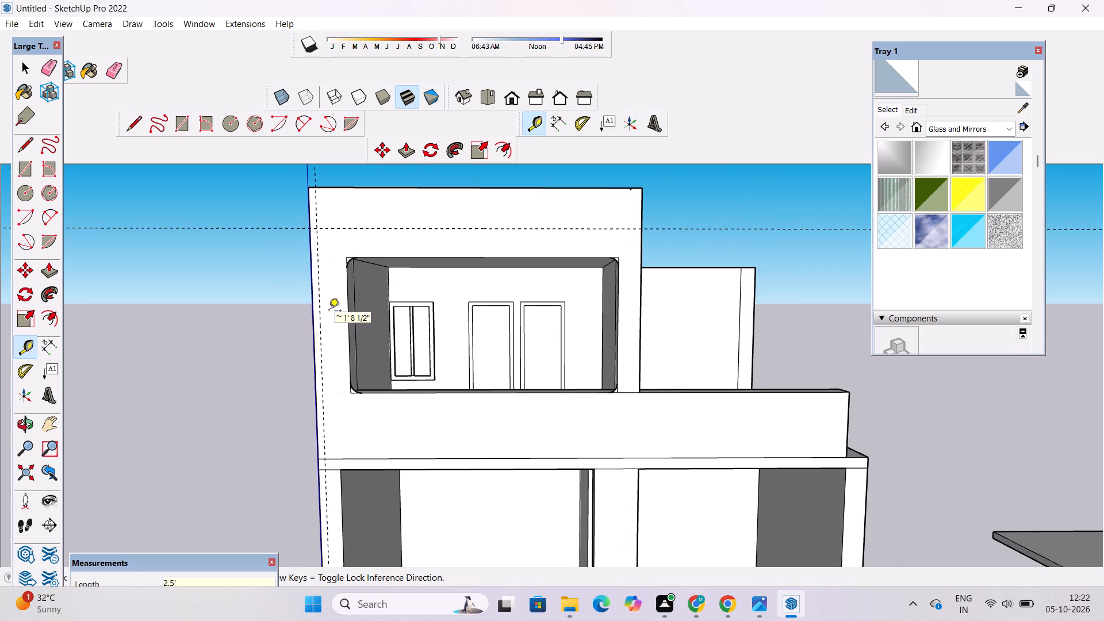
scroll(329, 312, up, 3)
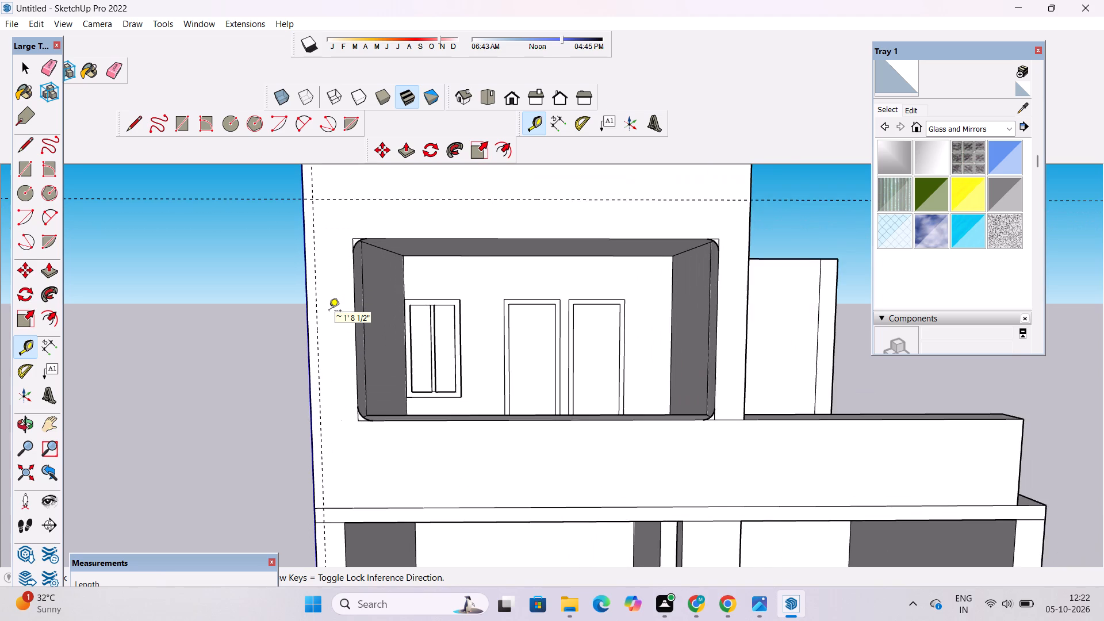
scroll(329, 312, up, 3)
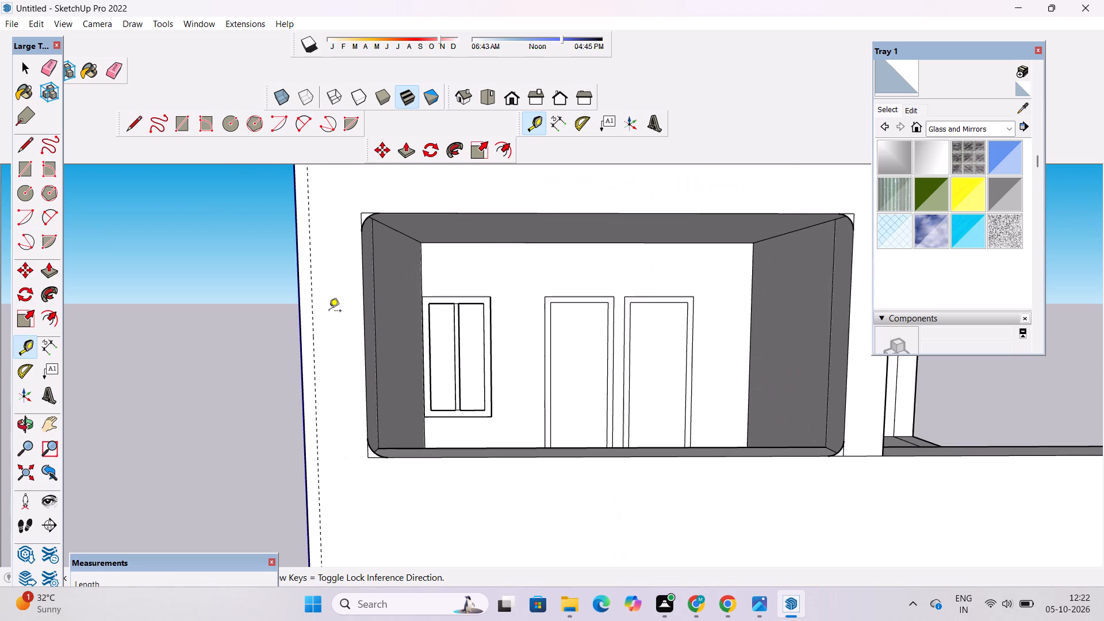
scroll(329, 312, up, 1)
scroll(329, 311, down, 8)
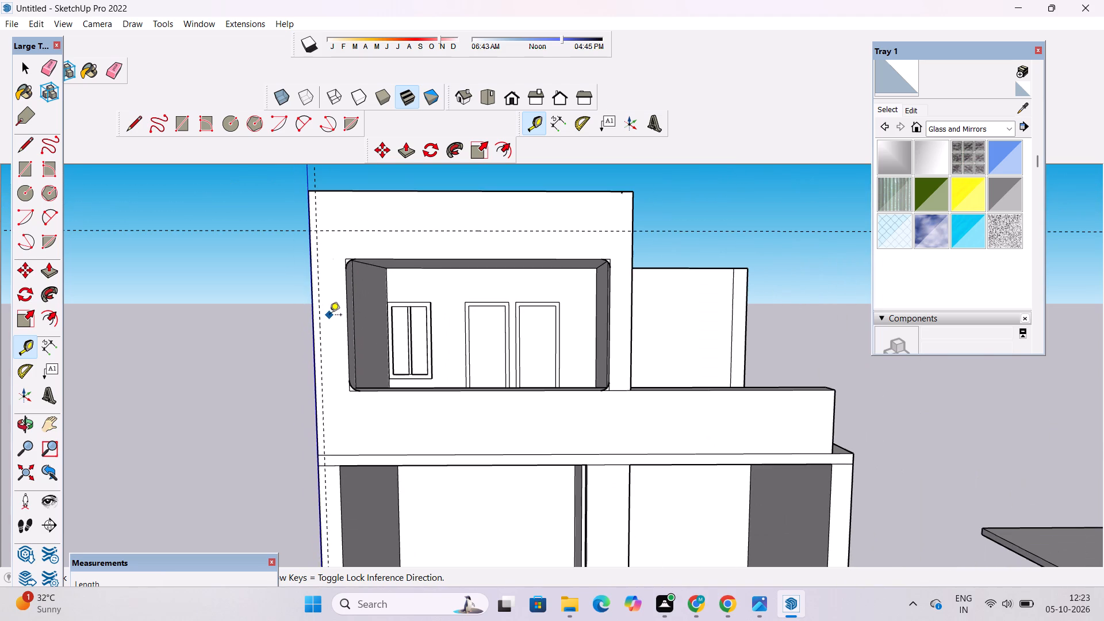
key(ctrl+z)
Place a vertical guide on the front facade about 1' 8" outward from the upper storey opening's window-side edge.
scroll(329, 316, up, 4)
click(355, 329)
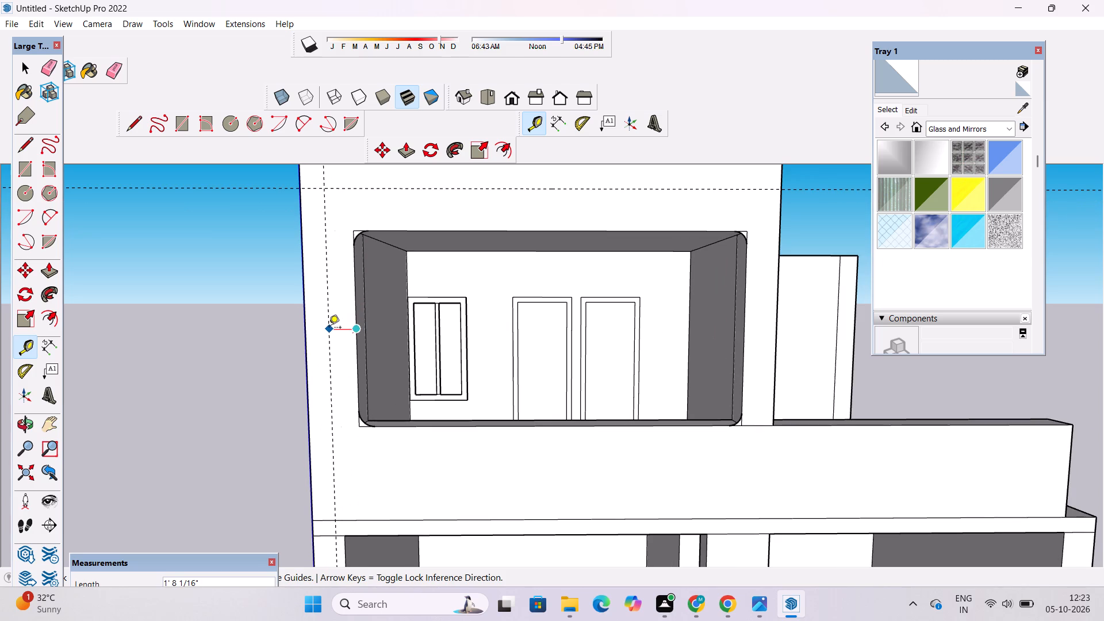
scroll(329, 328, up, 5)
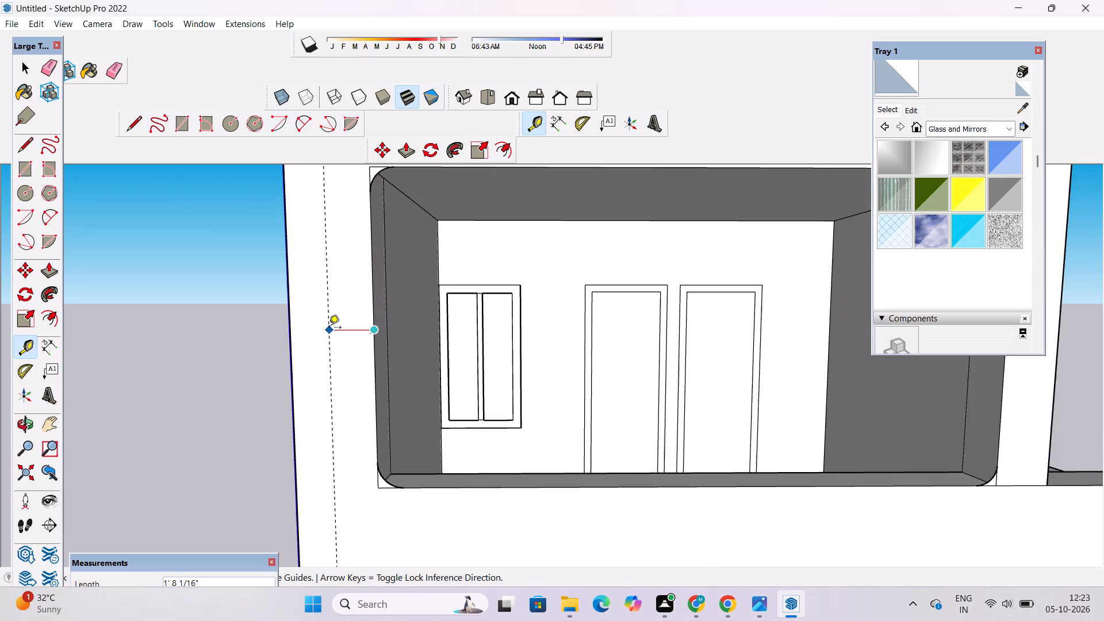
scroll(328, 328, up, 2)
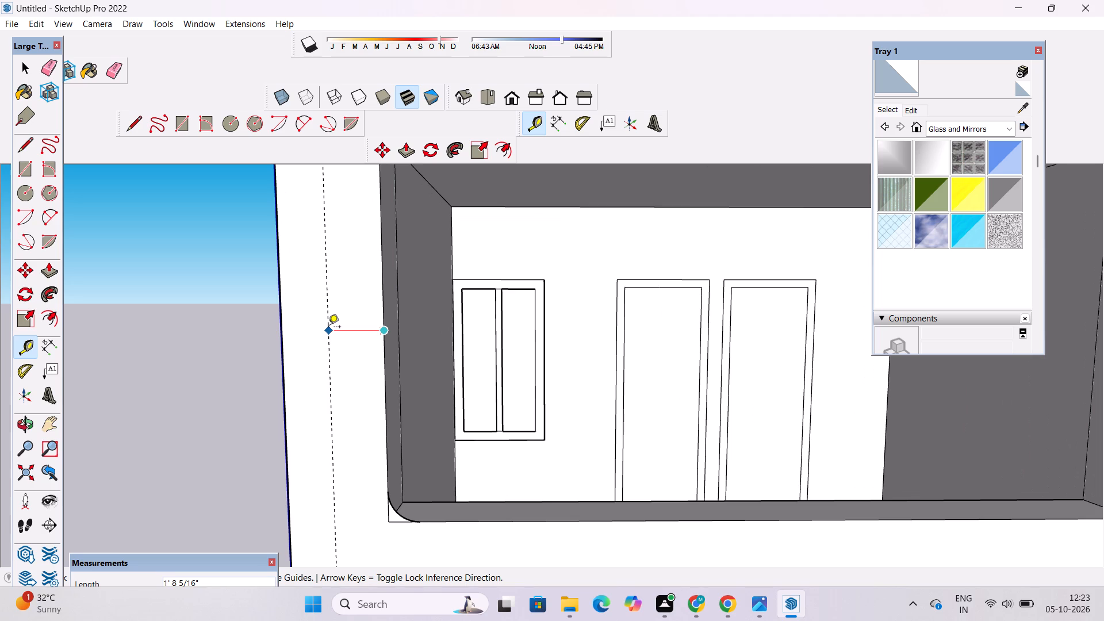
scroll(328, 327, down, 4)
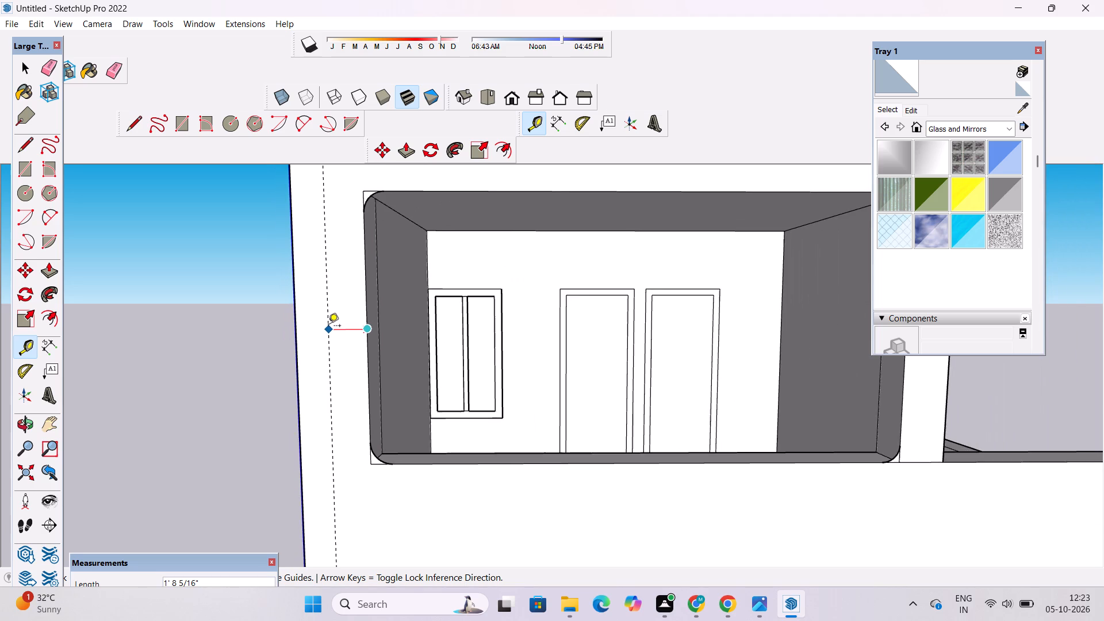
click(328, 327)
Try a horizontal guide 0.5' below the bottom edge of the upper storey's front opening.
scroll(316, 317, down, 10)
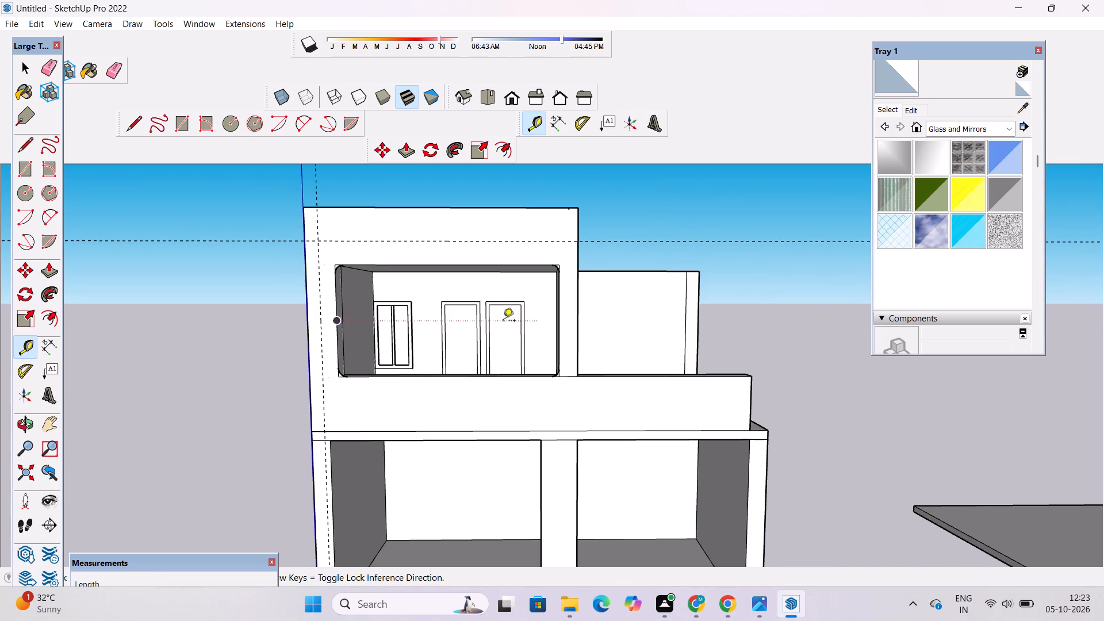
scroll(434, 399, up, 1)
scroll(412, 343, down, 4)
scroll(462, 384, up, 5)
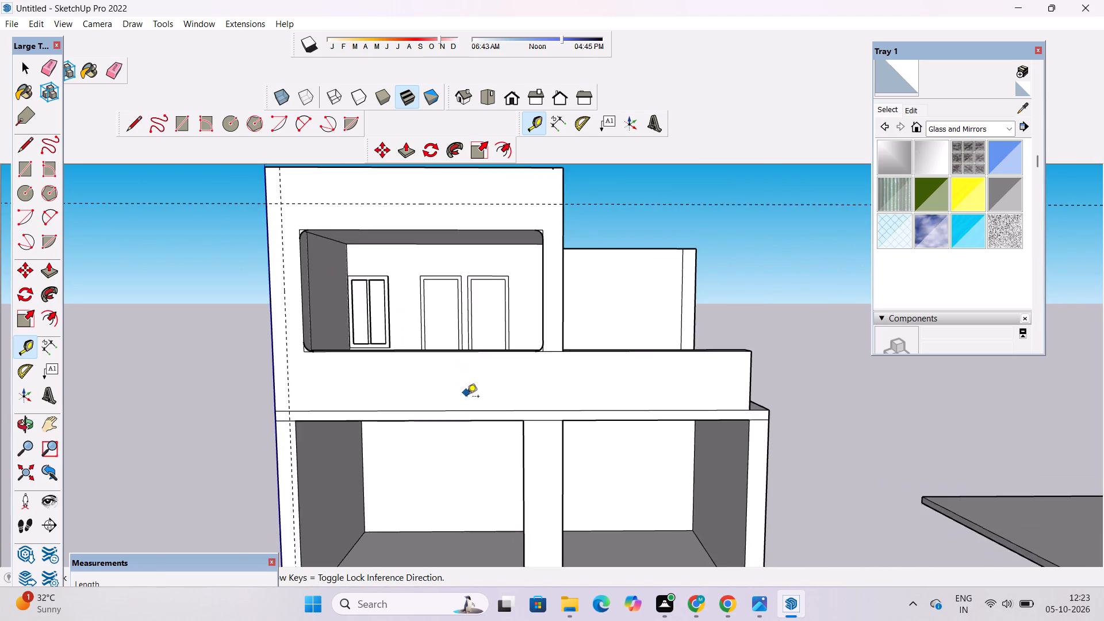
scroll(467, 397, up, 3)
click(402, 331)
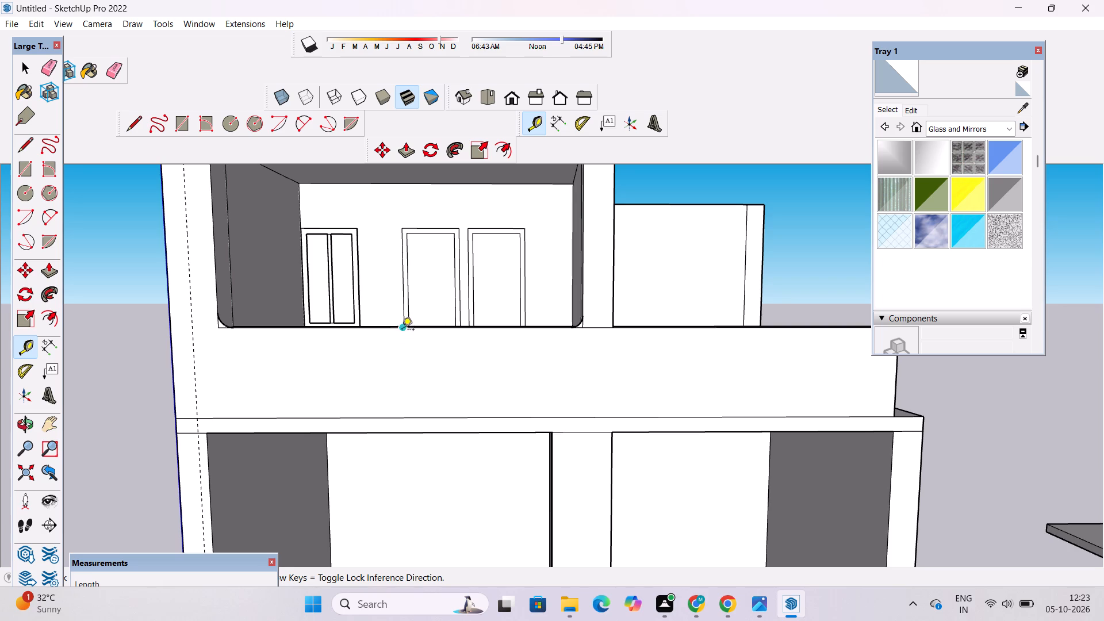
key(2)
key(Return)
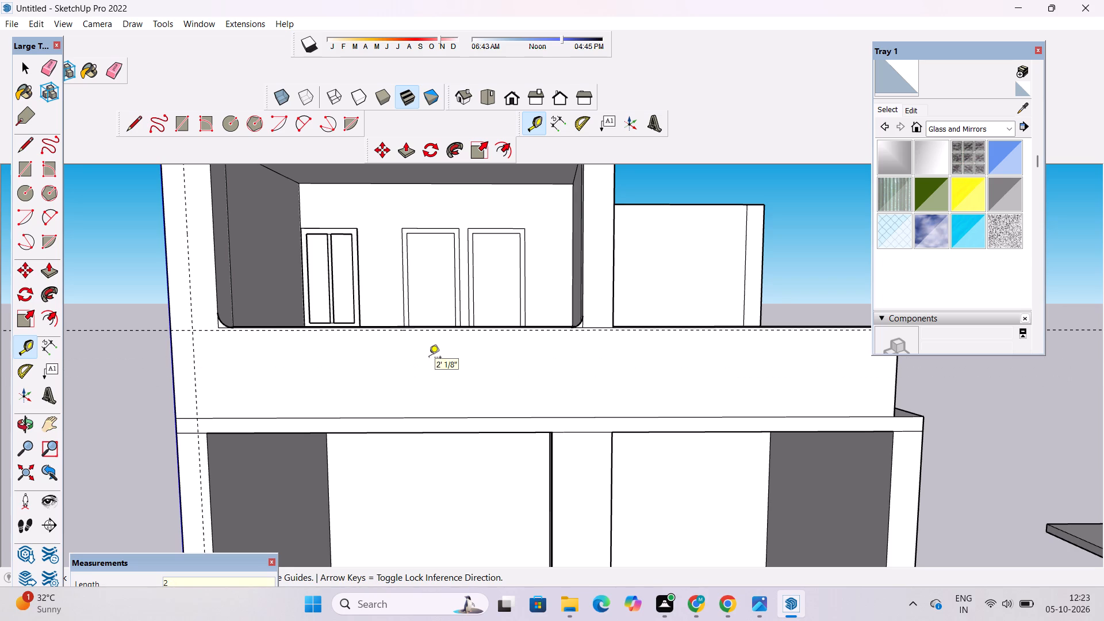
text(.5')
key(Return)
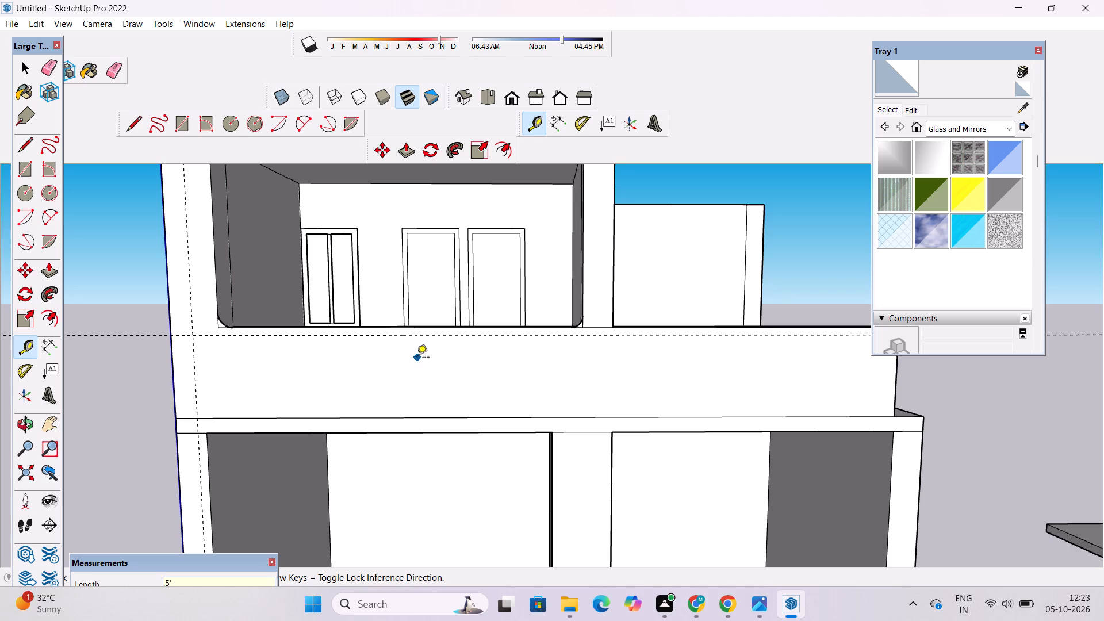
Examine the window and door frames inside the upper storey opening from close range and from outside.
scroll(417, 358, down, 7)
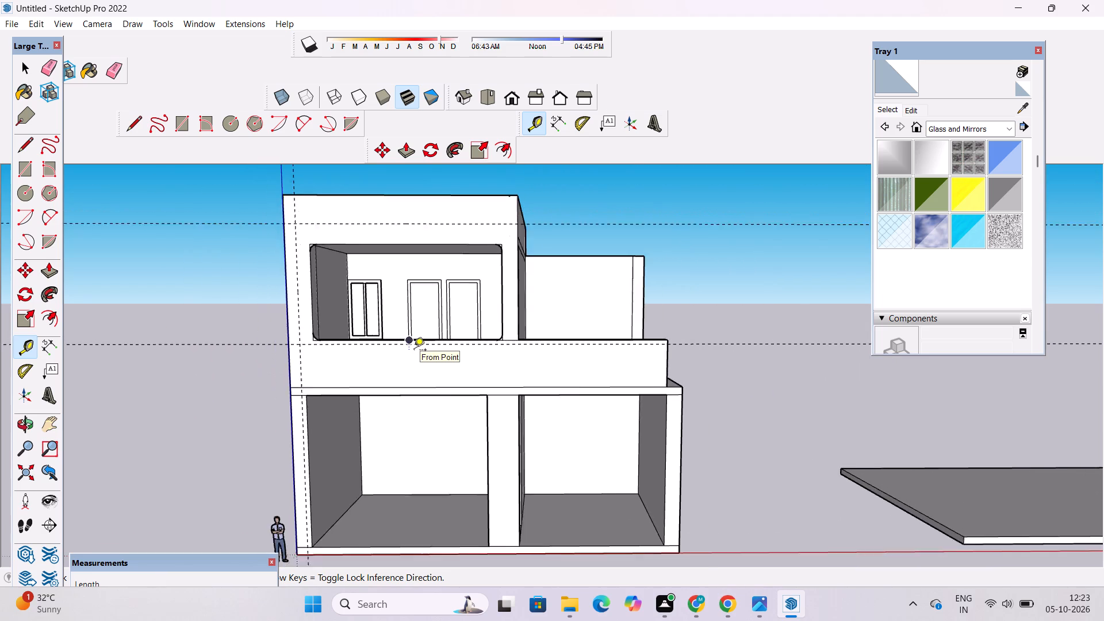
scroll(414, 351, down, 3)
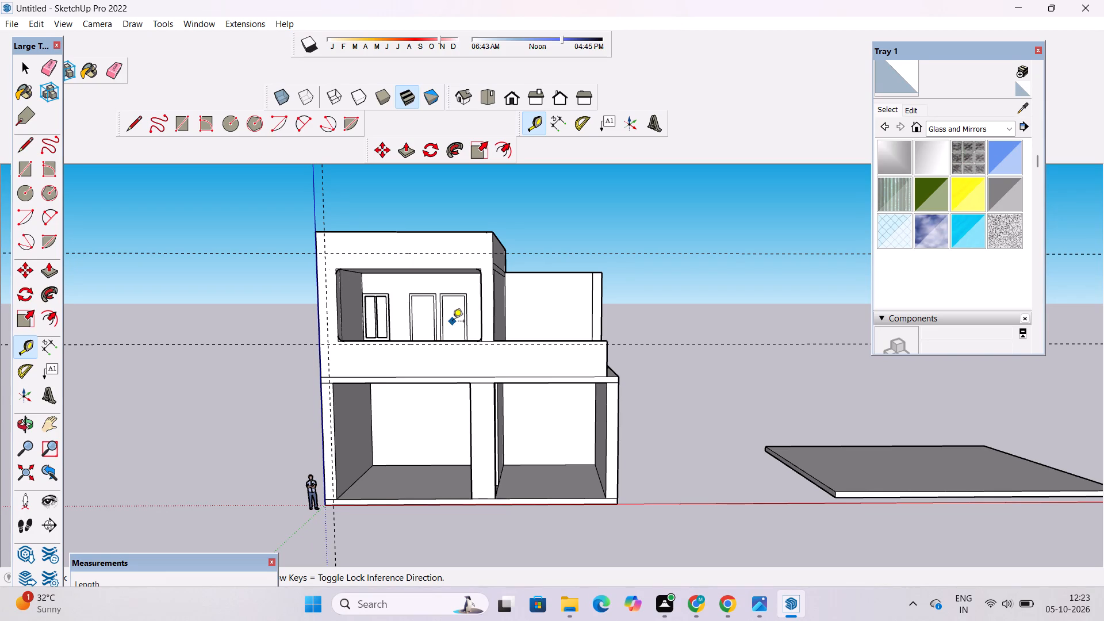
scroll(352, 329, up, 11)
key(space)
key(o)
scroll(377, 275, up, 6)
drag(622, 273, 512, 328)
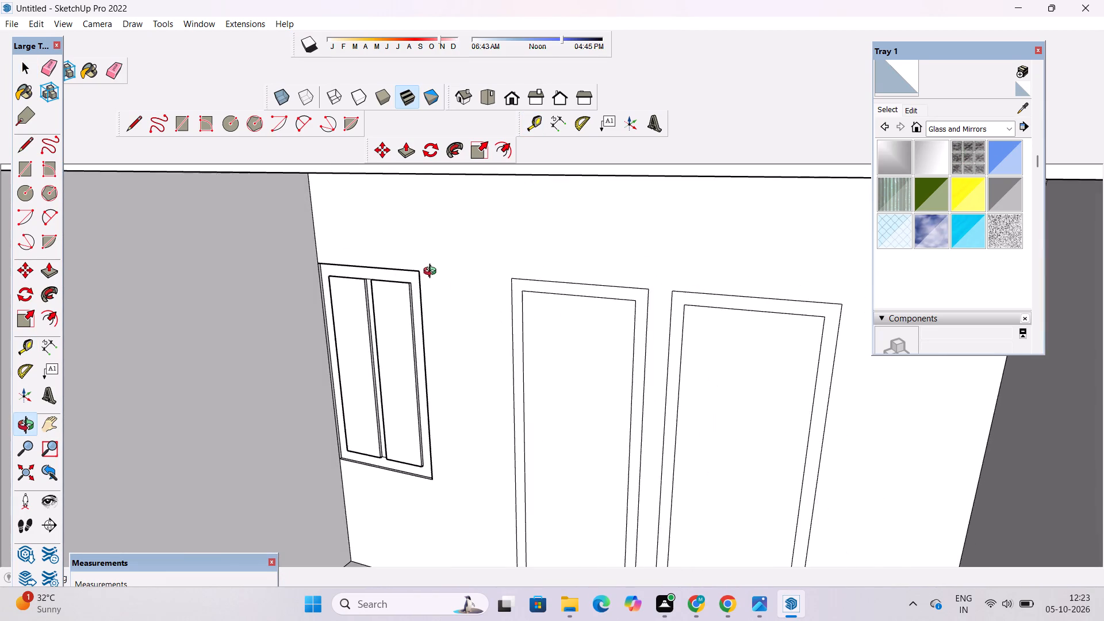
scroll(429, 271, up, 12)
shift+drag(386, 321, 519, 301)
scroll(486, 265, up, 4)
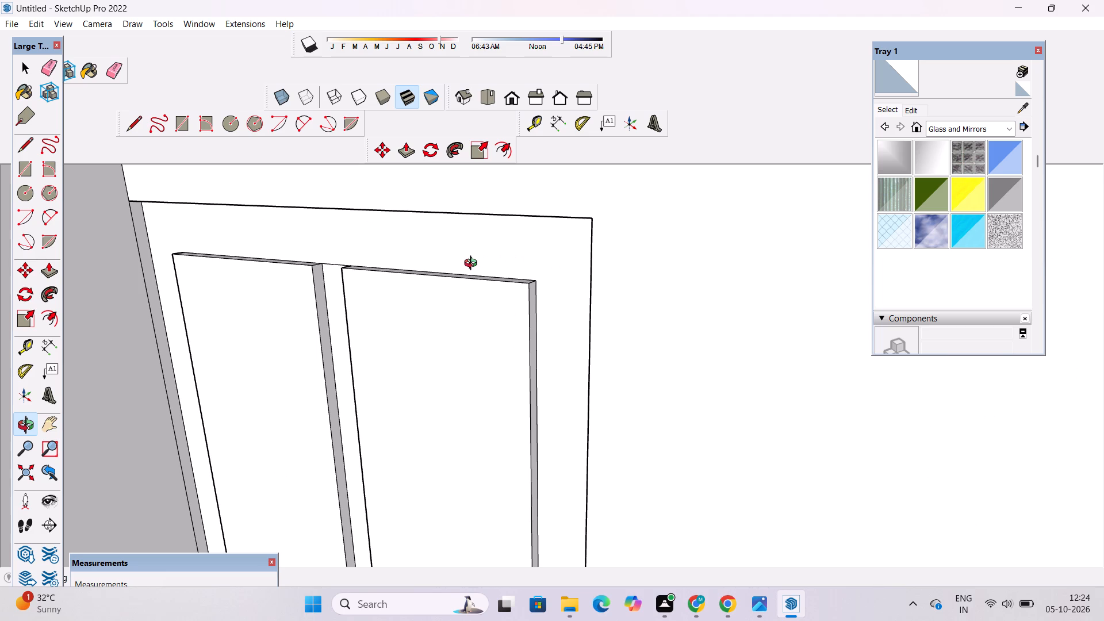
scroll(473, 264, down, 10)
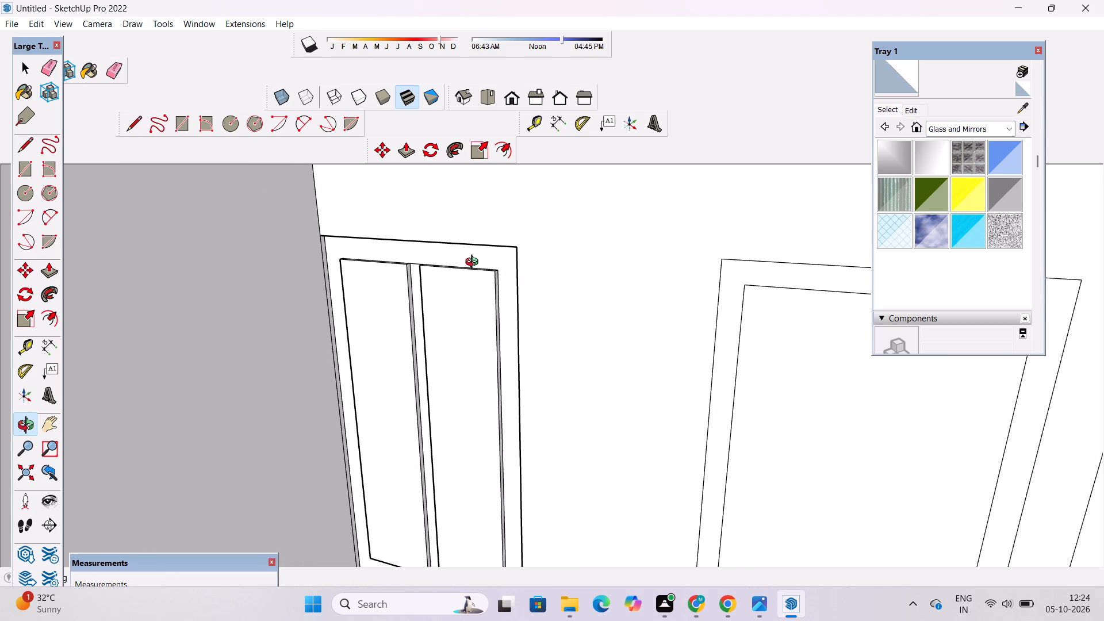
scroll(474, 263, down, 17)
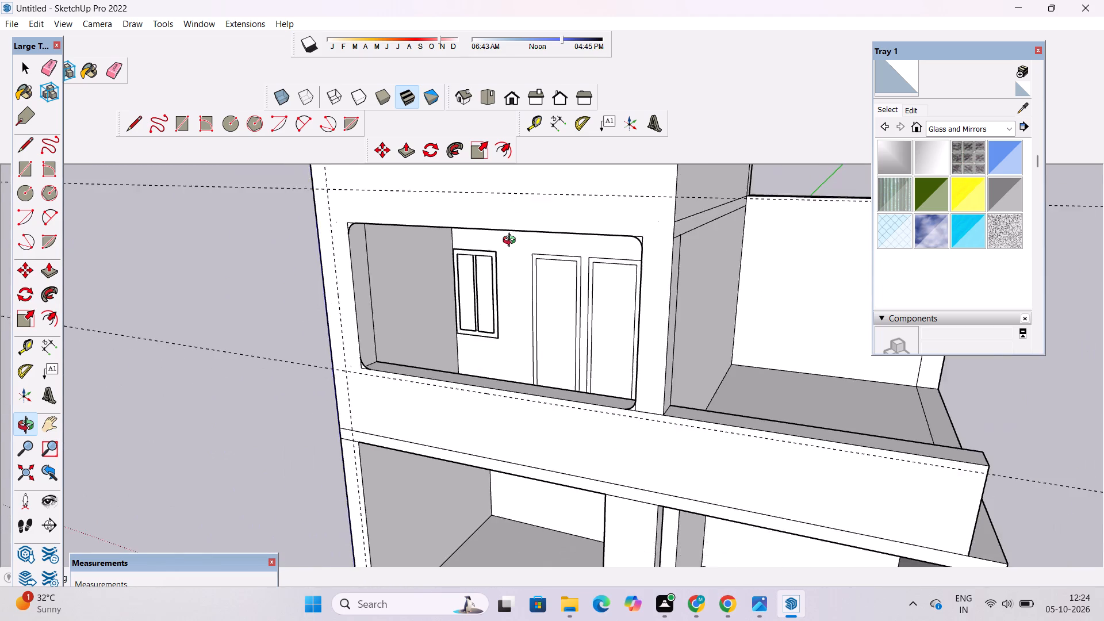
Inspect the whole building and the guides around the upper storey opening from several viewpoints.
scroll(512, 241, down, 13)
drag(511, 308, 545, 292)
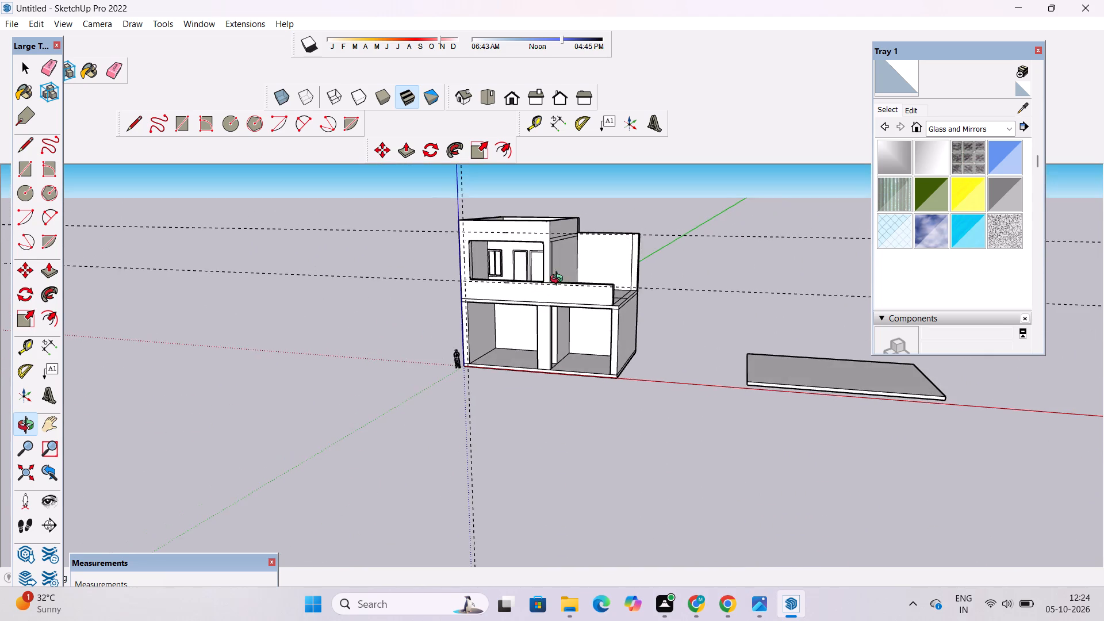
scroll(507, 247, up, 5)
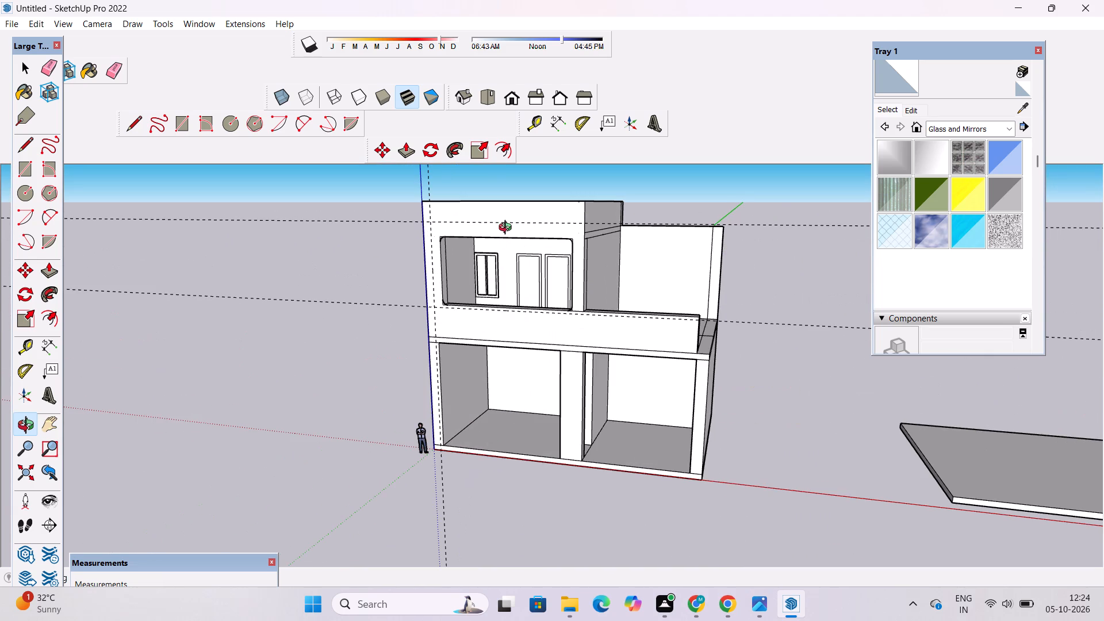
scroll(508, 226, down, 3)
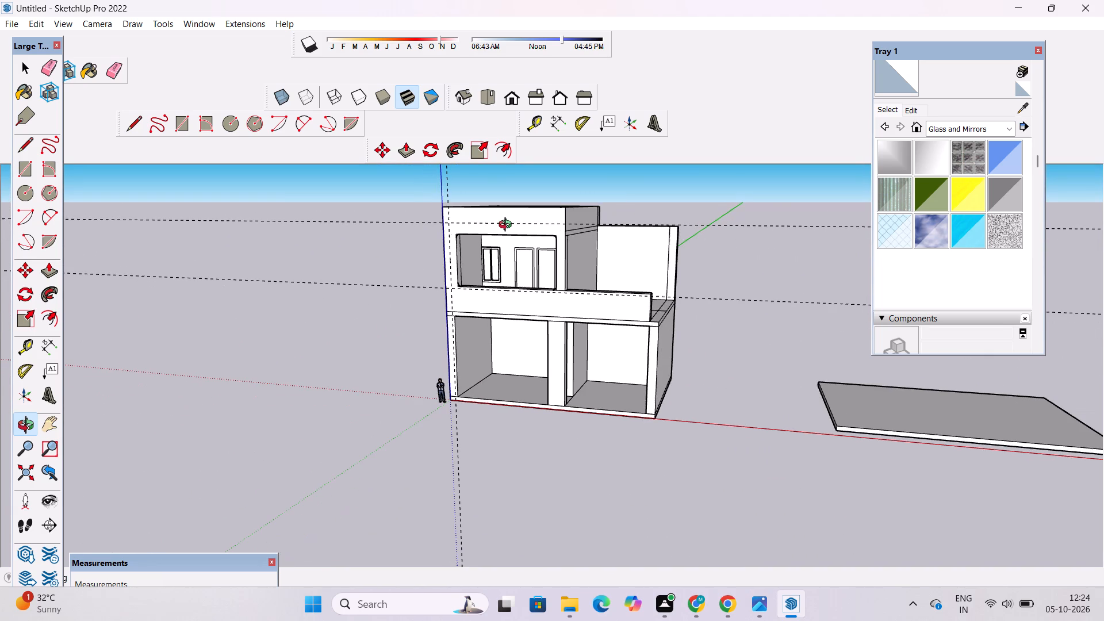
scroll(508, 226, down, 2)
shift+drag(524, 210, 503, 282)
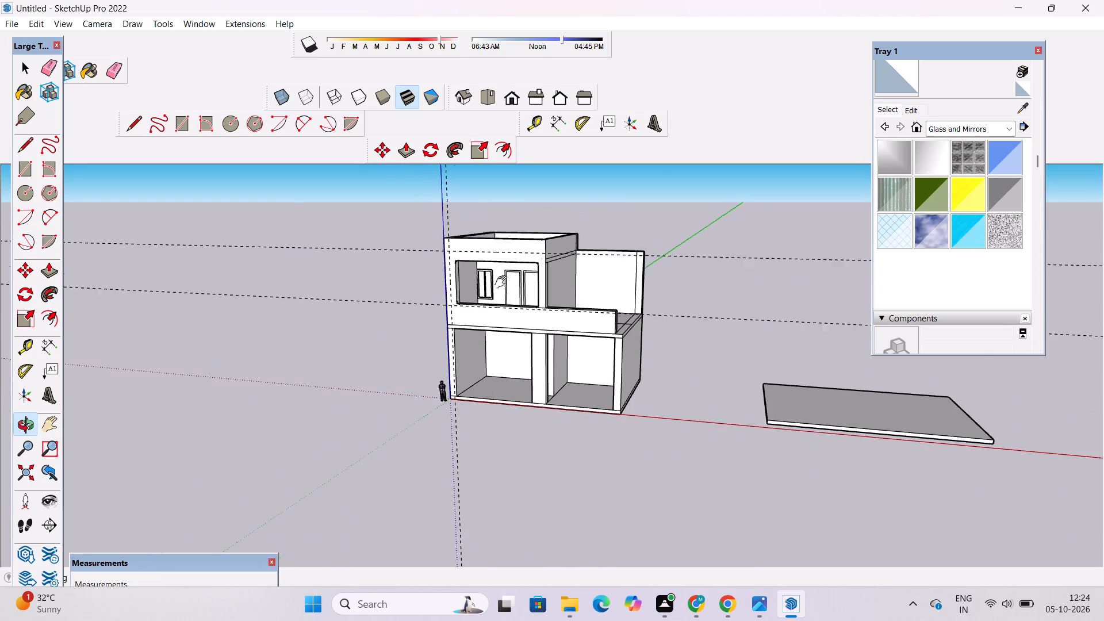
shift+drag(503, 282, 500, 301)
scroll(502, 340, up, 10)
drag(412, 364, 553, 330)
drag(553, 330, 486, 328)
scroll(488, 339, down, 5)
drag(563, 373, 524, 396)
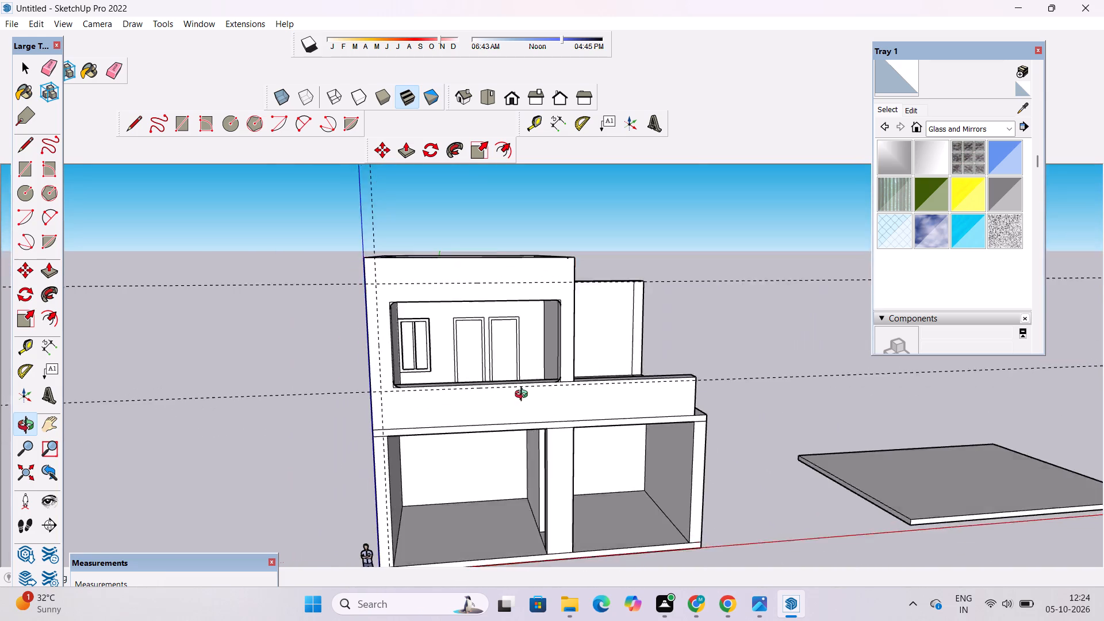
drag(524, 396, 473, 408)
scroll(468, 405, up, 3)
shift+drag(468, 405, 462, 420)
scroll(461, 420, up, 3)
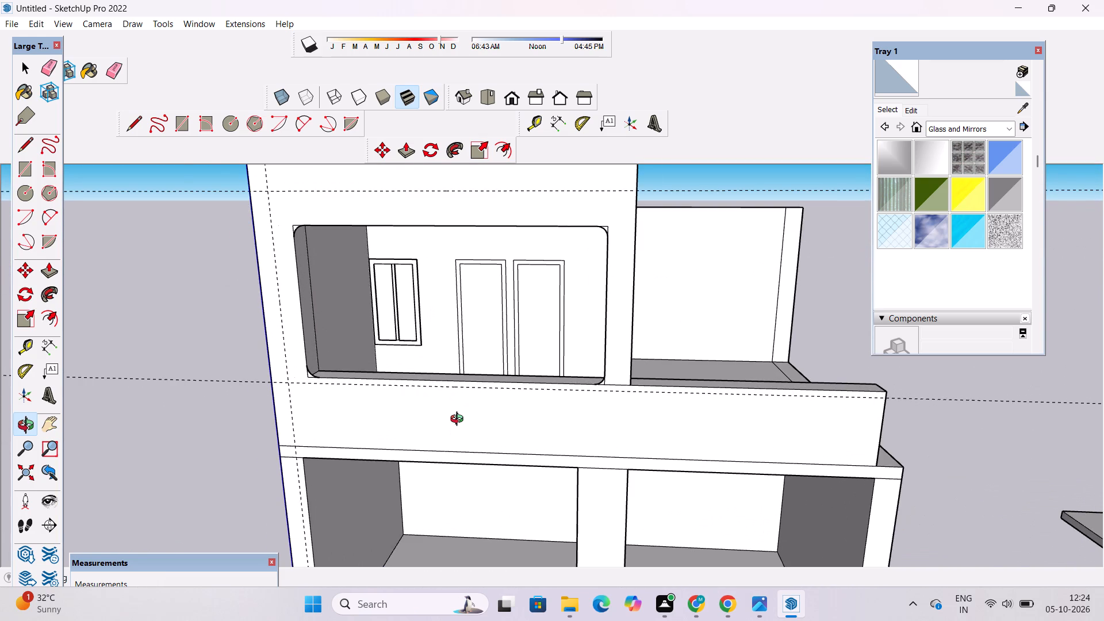
scroll(459, 420, up, 2)
shift+click(459, 420)
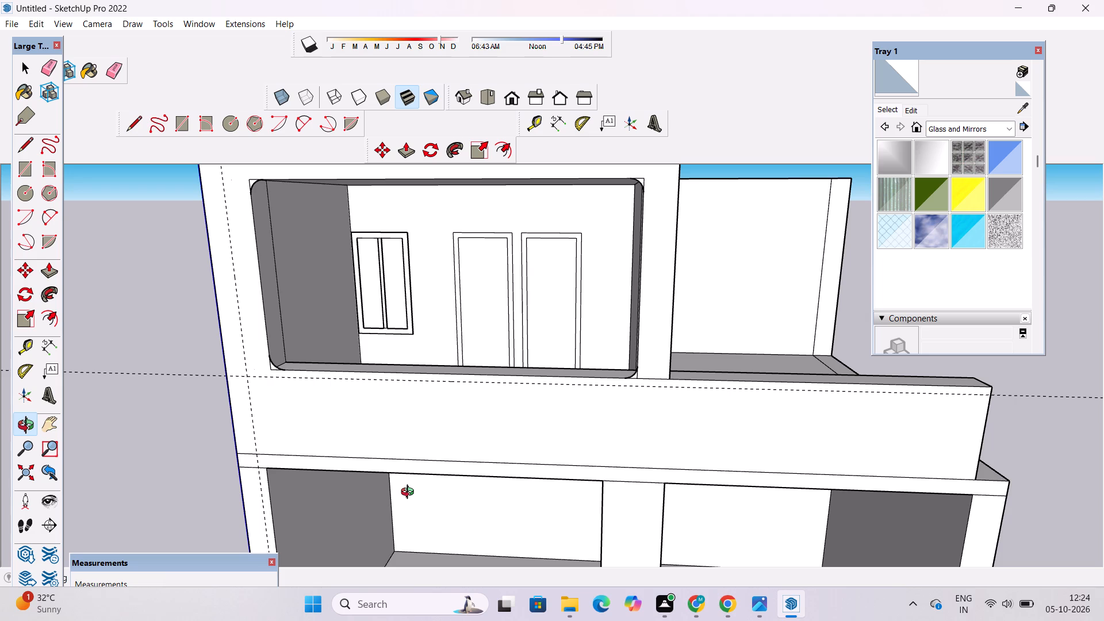
Inspect the opening's lower edge, the parapet below it and the window on the back wall up close.
scroll(410, 494, up, 1)
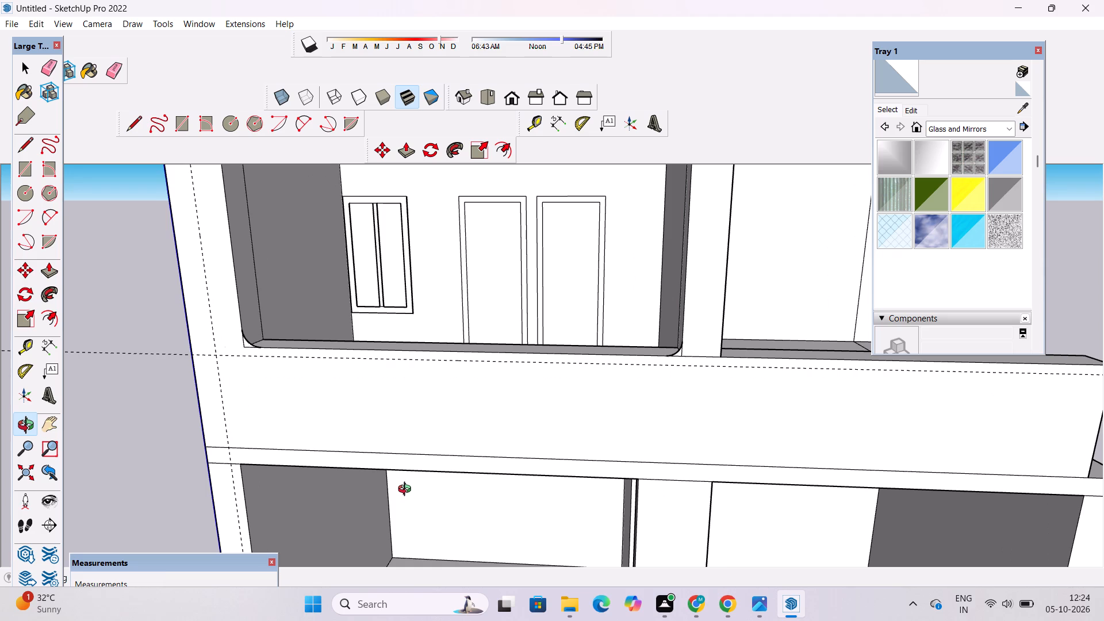
scroll(389, 493, up, 1)
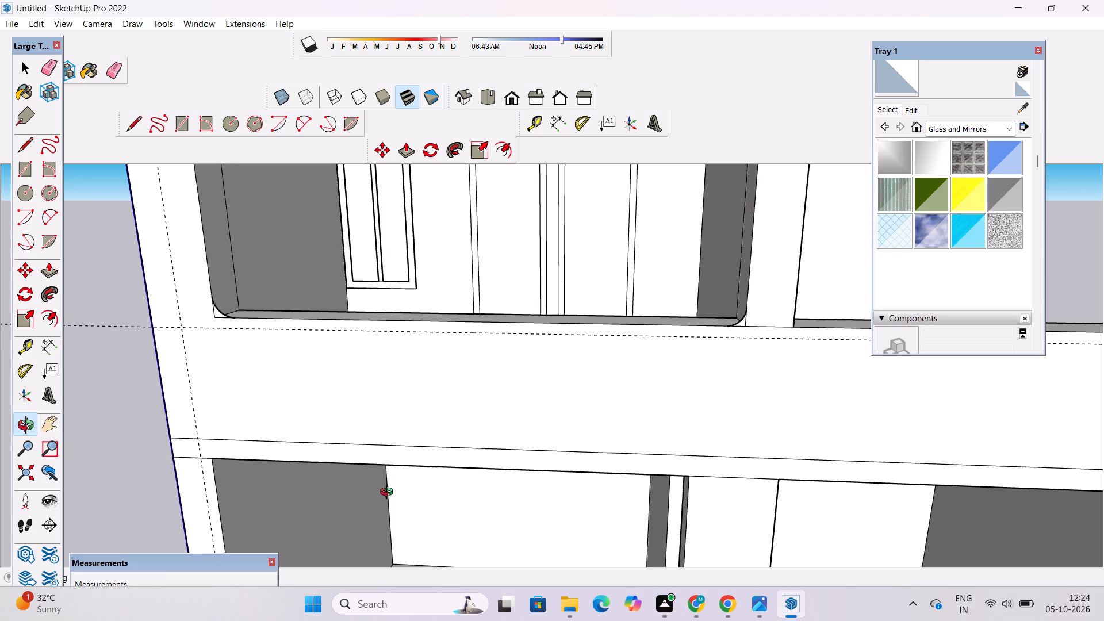
scroll(351, 488, down, 7)
scroll(338, 312, up, 8)
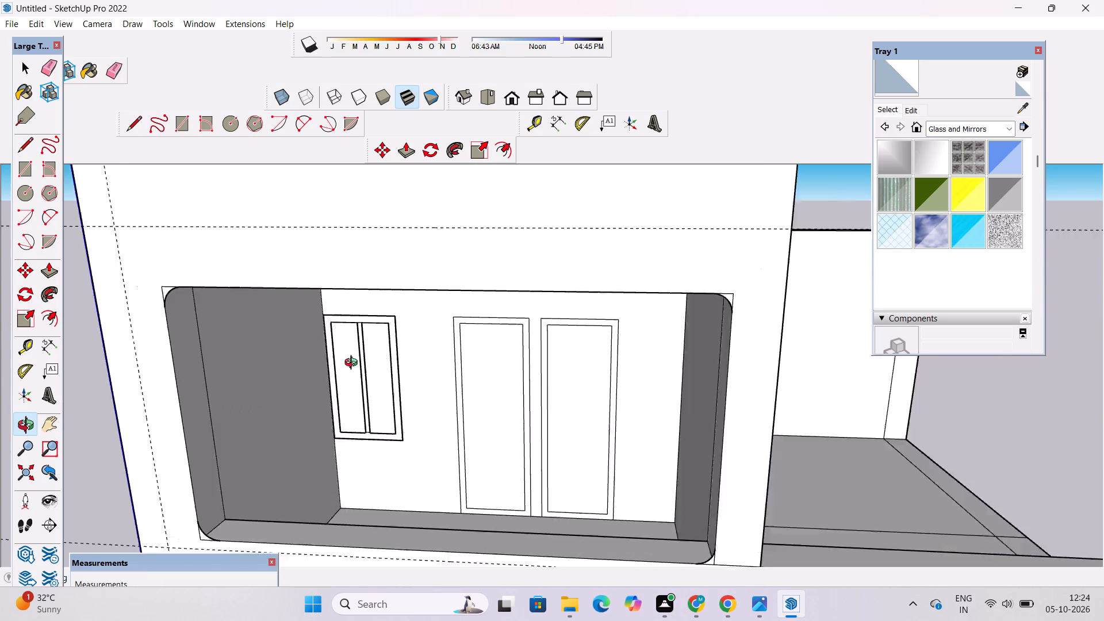
scroll(354, 364, up, 2)
shift+drag(354, 370, 348, 413)
scroll(348, 428, up, 12)
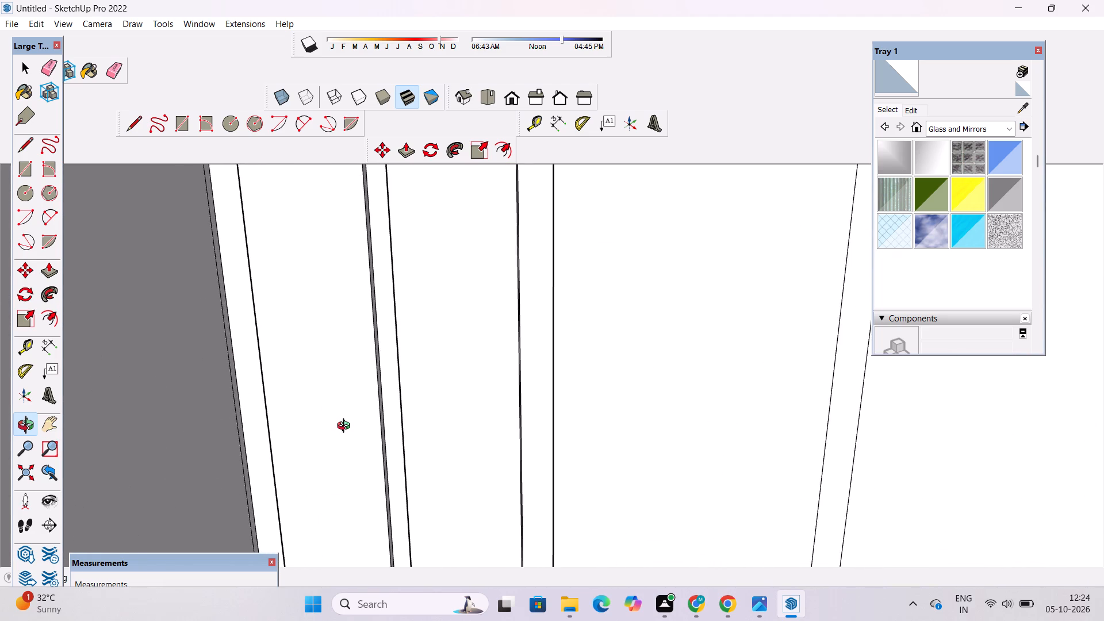
scroll(341, 421, down, 8)
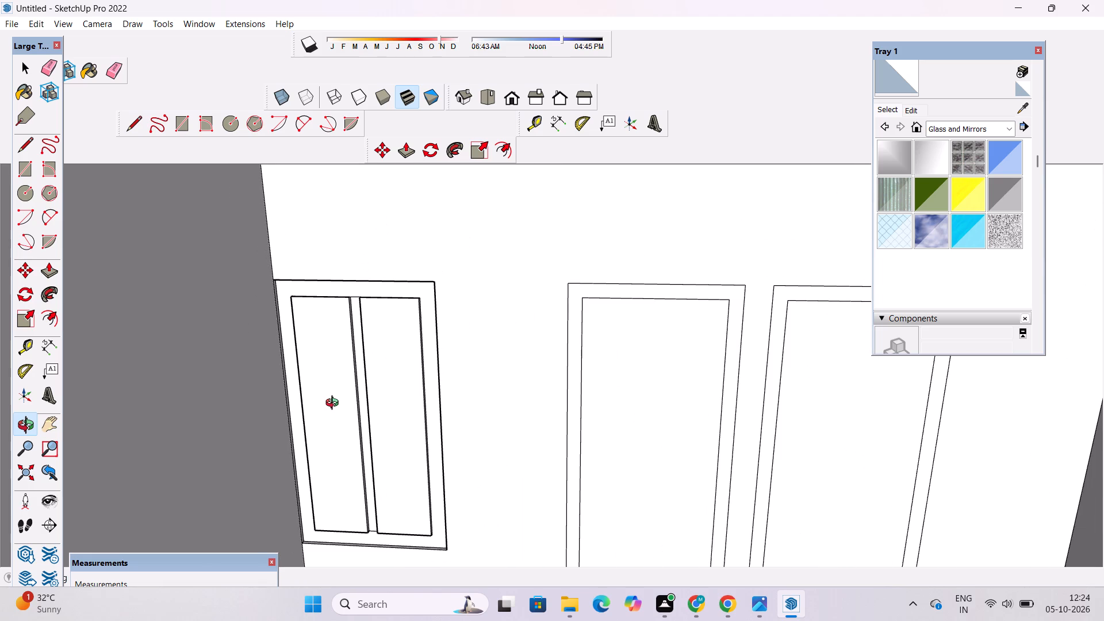
scroll(335, 404, down, 5)
shift+drag(364, 443, 382, 259)
scroll(382, 259, down, 6)
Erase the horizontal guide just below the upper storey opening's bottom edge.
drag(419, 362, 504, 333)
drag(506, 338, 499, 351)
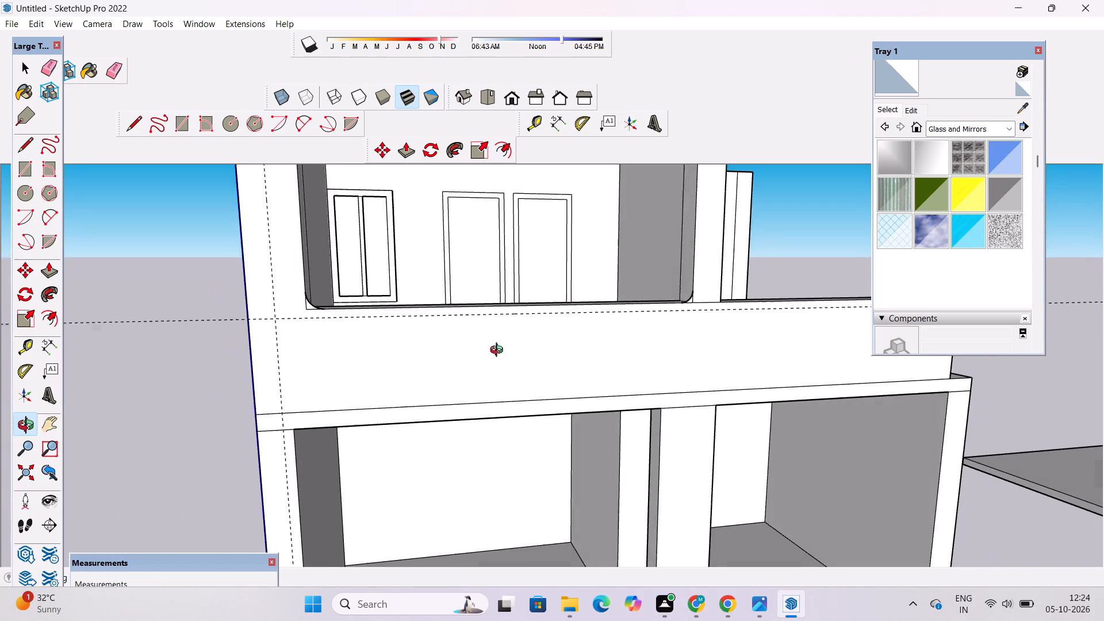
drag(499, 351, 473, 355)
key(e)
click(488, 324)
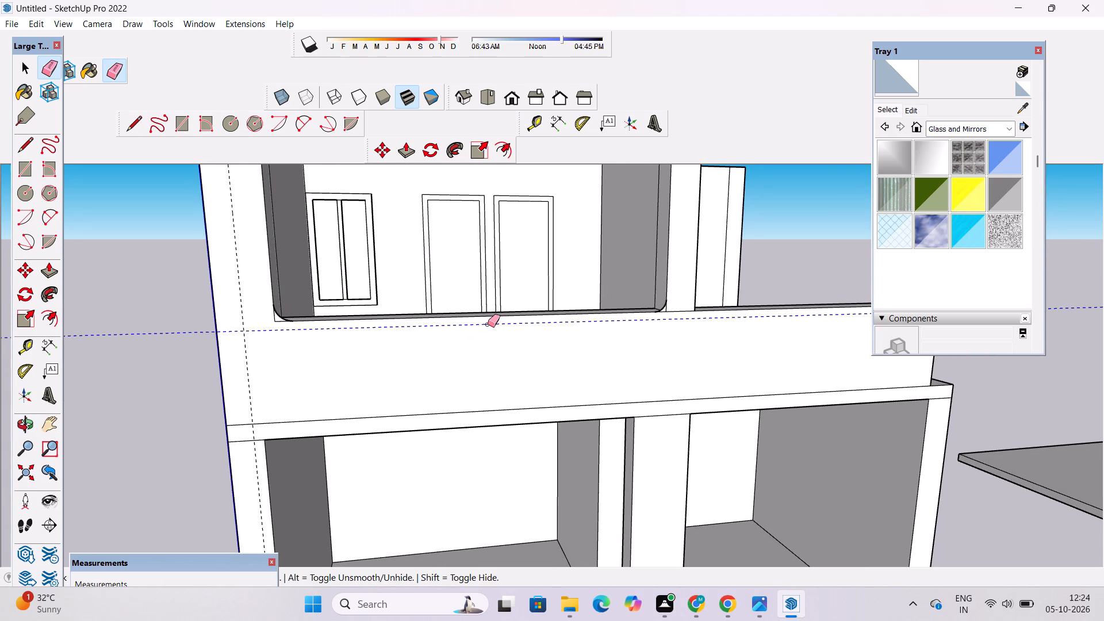
Place a horizontal guide on the front facade 2.5' below the upper storey opening's bottom edge.
scroll(411, 361, down, 5)
key(space)
key(t)
scroll(444, 356, up, 4)
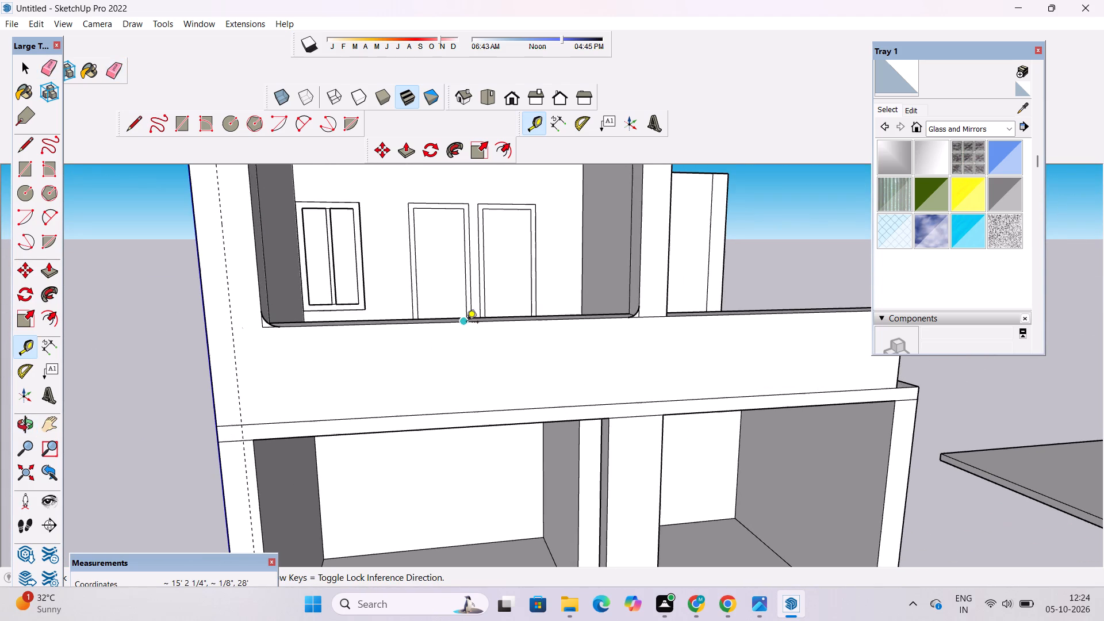
click(462, 323)
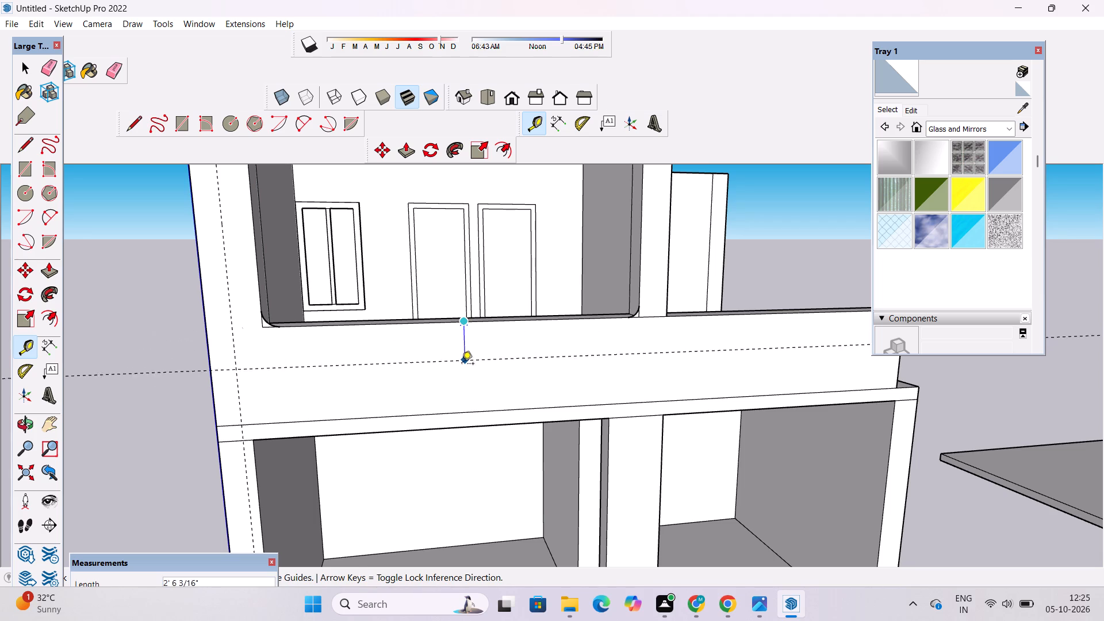
text(2.5')
key(Return)
Examine the front facade and the guides laid out around the upper storey opening.
scroll(412, 397, down, 4)
key(l)
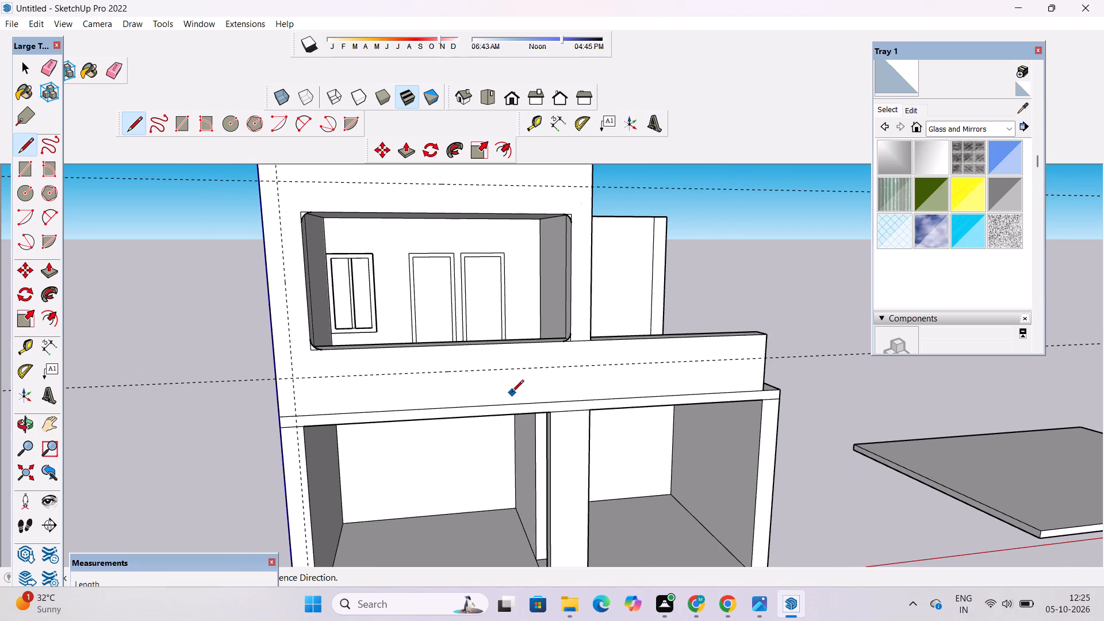
key(o)
drag(688, 354, 624, 354)
scroll(619, 350, down, 5)
shift+drag(593, 366, 592, 371)
scroll(592, 372, up, 2)
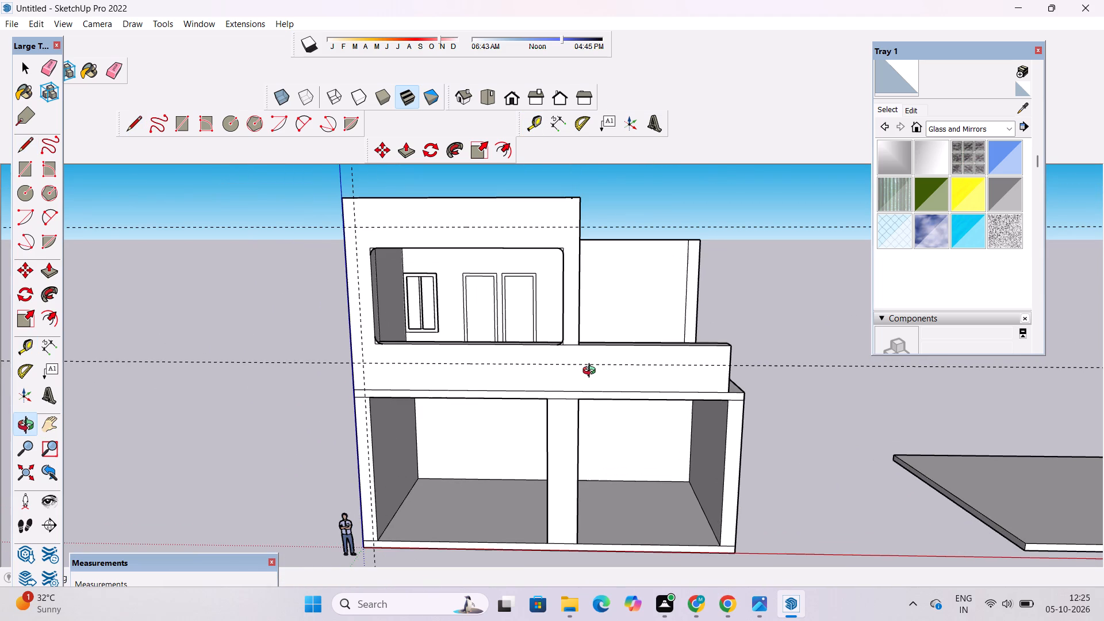
scroll(591, 372, up, 1)
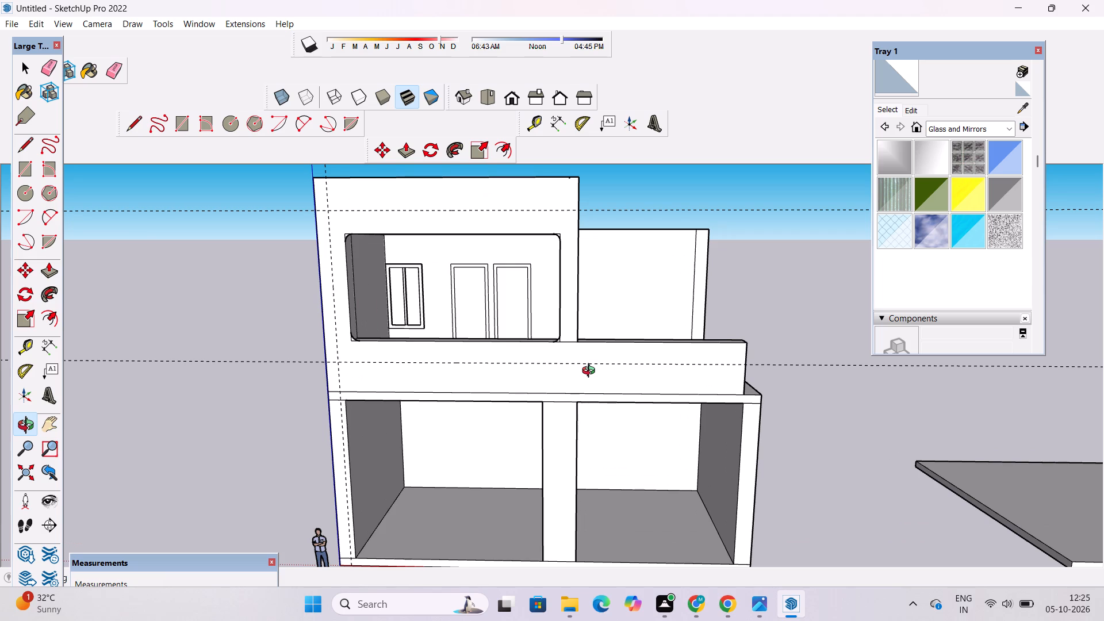
scroll(559, 367, down, 4)
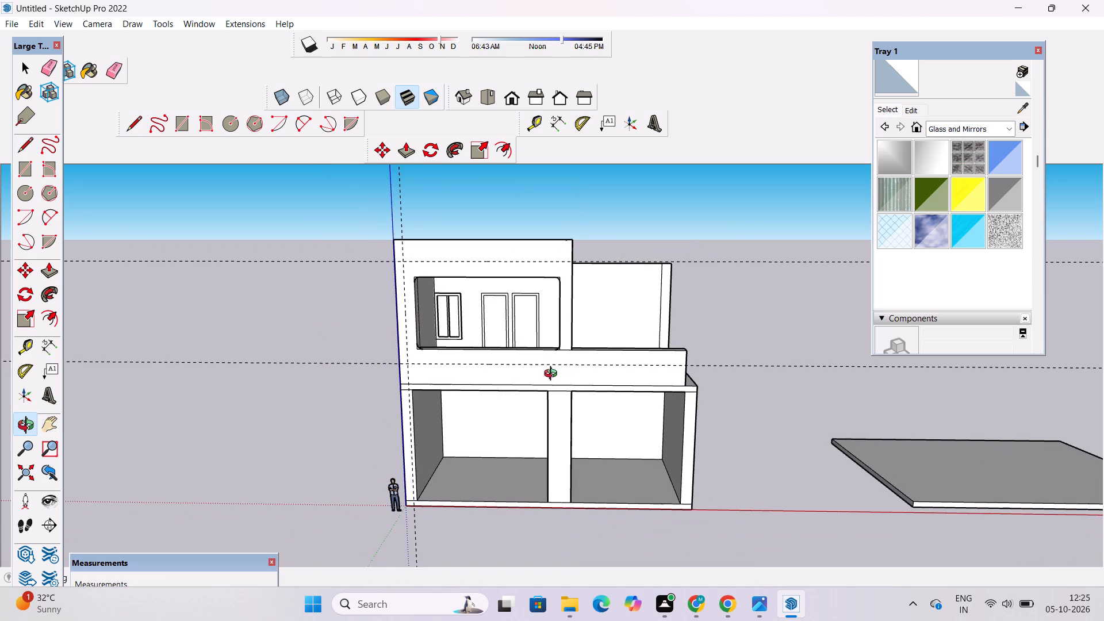
Draw a line 2' 6" down from the upper storey wall's right lower corner, continuing about 27' 7" along the lower guide to the vertical guide.
scroll(553, 375, up, 2)
shift+drag(530, 393, 524, 403)
drag(515, 412, 558, 371)
shift+drag(558, 370, 548, 389)
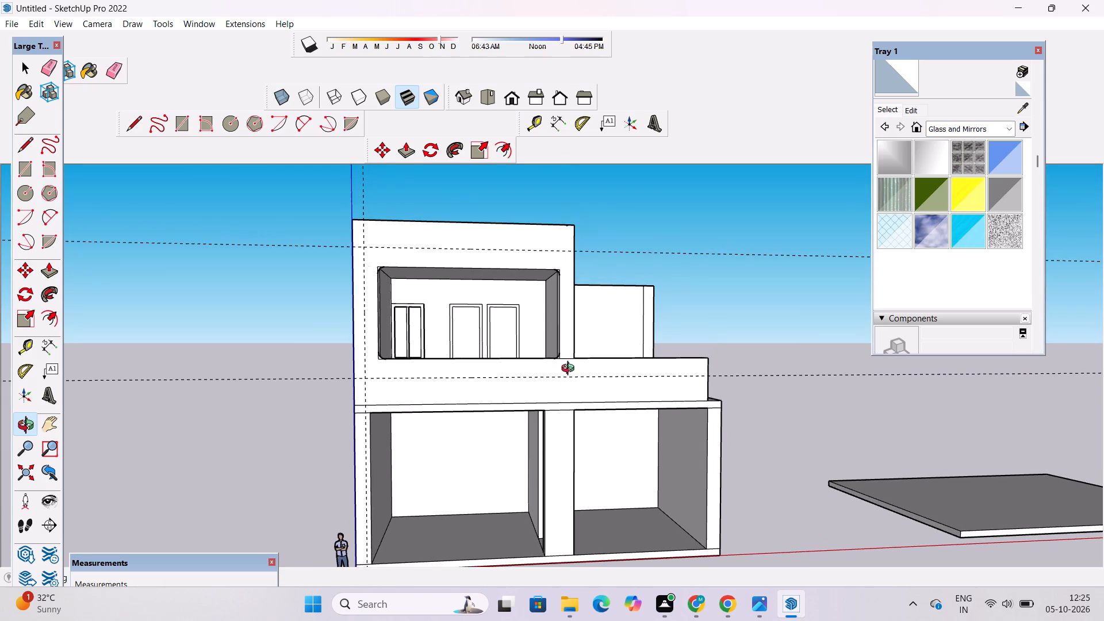
drag(572, 370, 546, 366)
scroll(551, 371, up, 2)
shift+drag(558, 368, 508, 381)
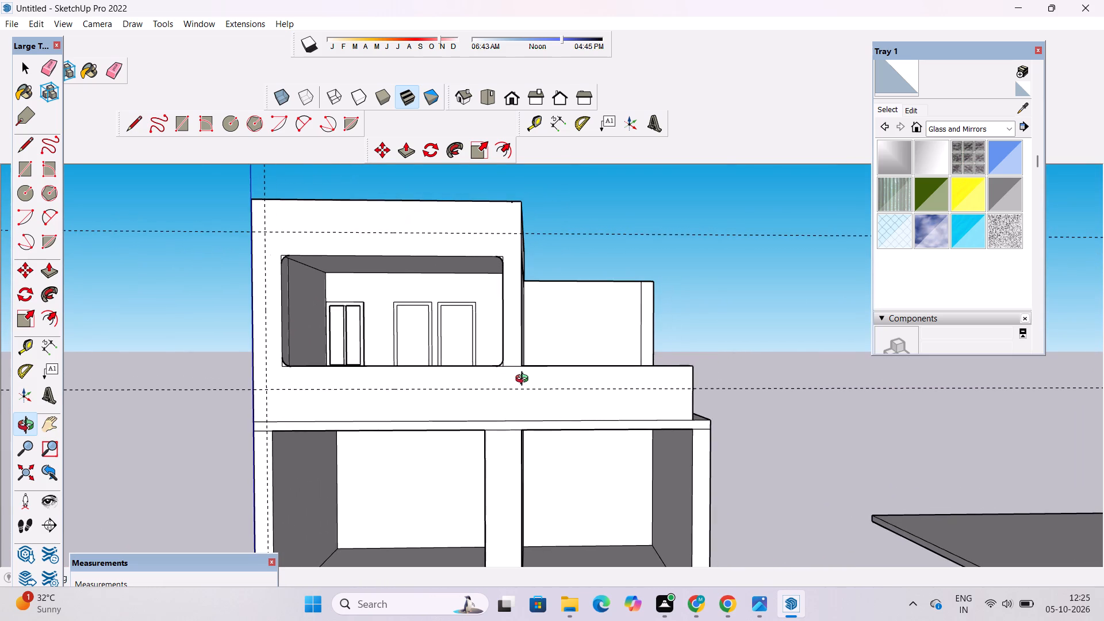
scroll(531, 381, up, 2)
drag(531, 381, 524, 391)
key(l)
scroll(513, 396, up, 3)
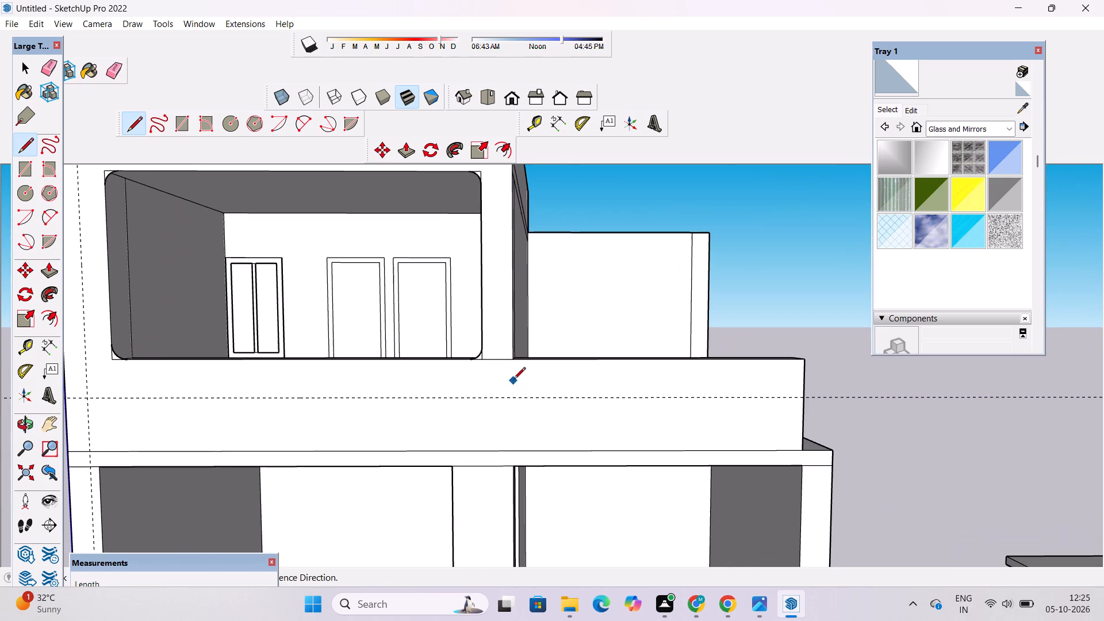
click(510, 361)
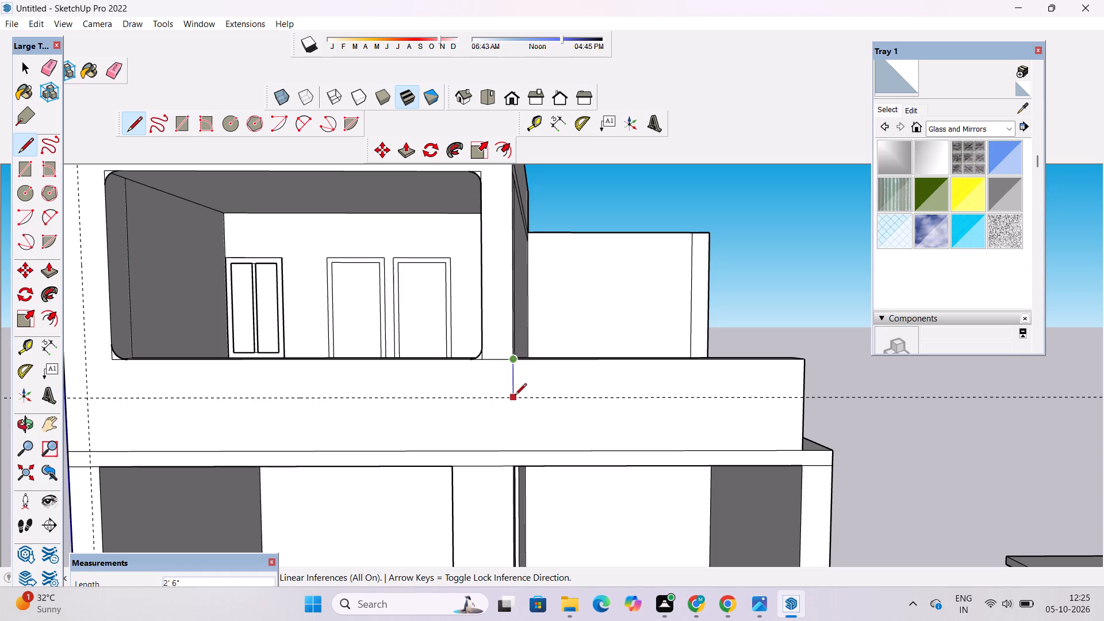
click(511, 399)
scroll(511, 399, down, 5)
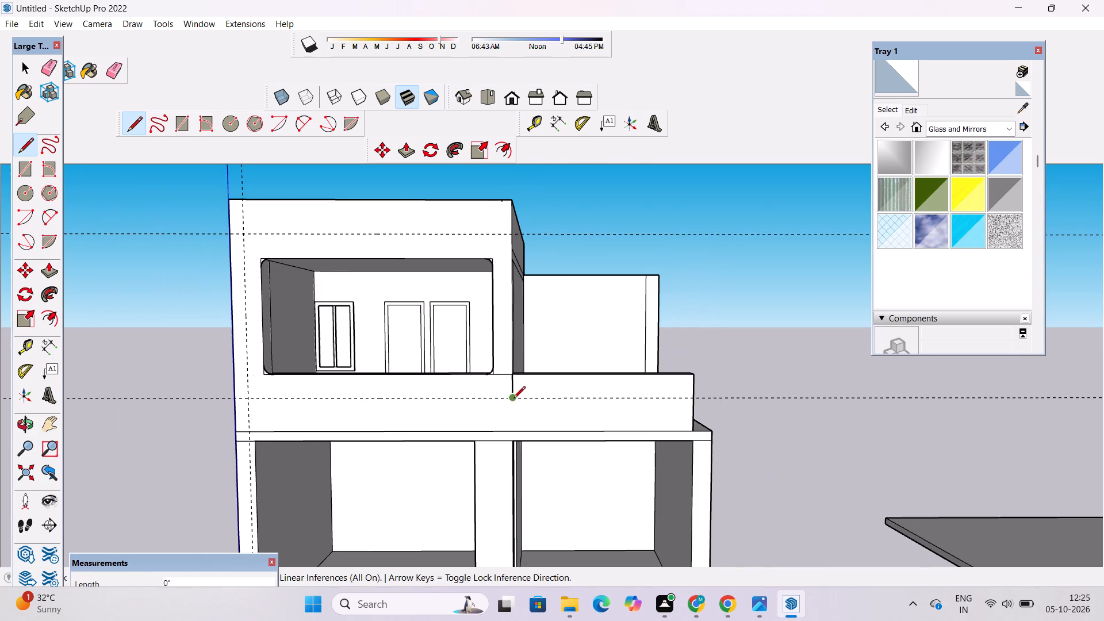
click(246, 401)
Complete the border outline with a 17' line up the vertical guide and about 27' 7" along the upper guide to the wall's right edge.
scroll(246, 401, down, 2)
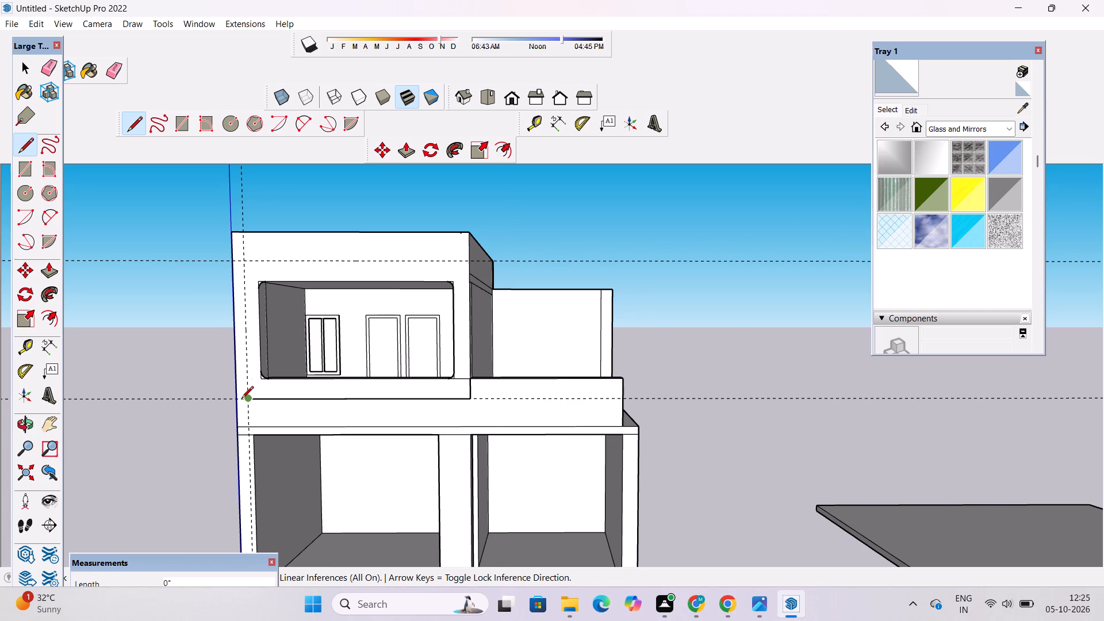
scroll(241, 399, up, 1)
scroll(241, 399, down, 3)
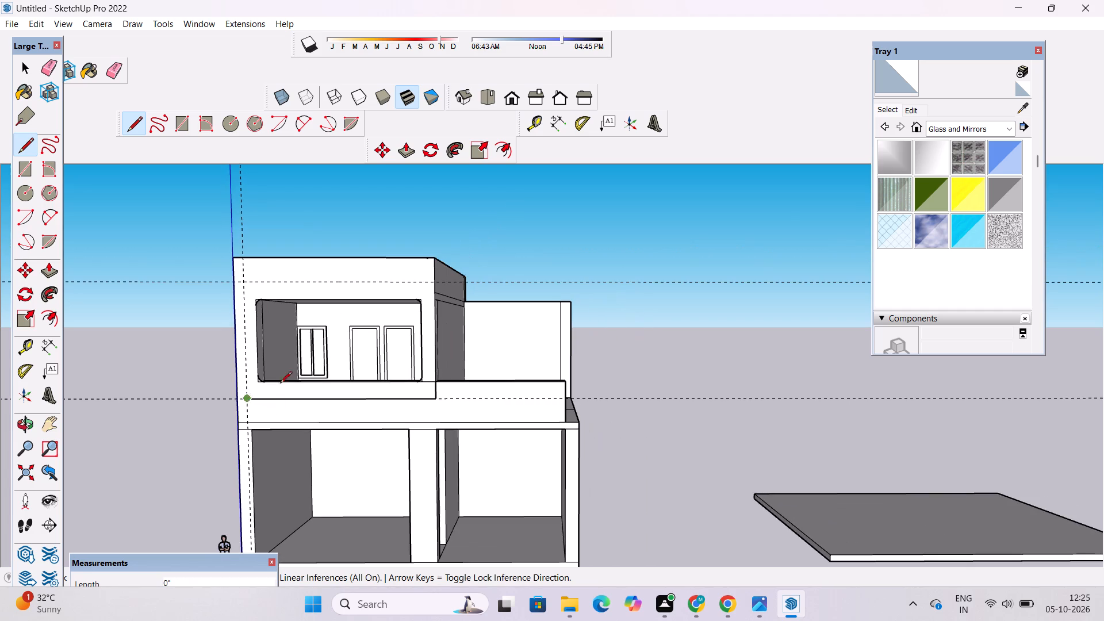
scroll(230, 388, up, 4)
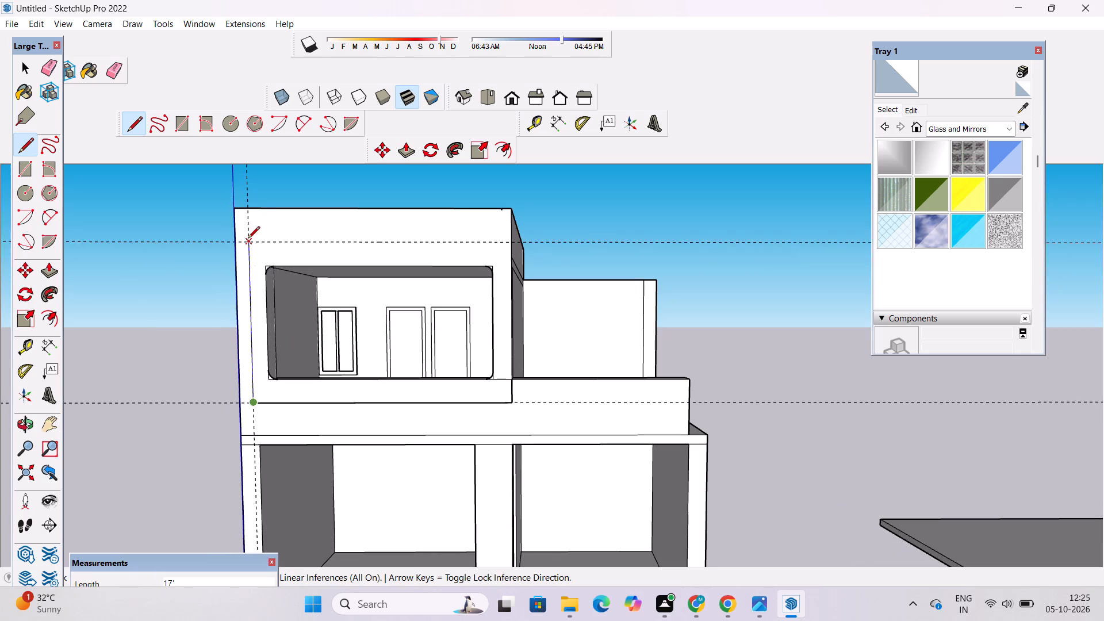
click(247, 241)
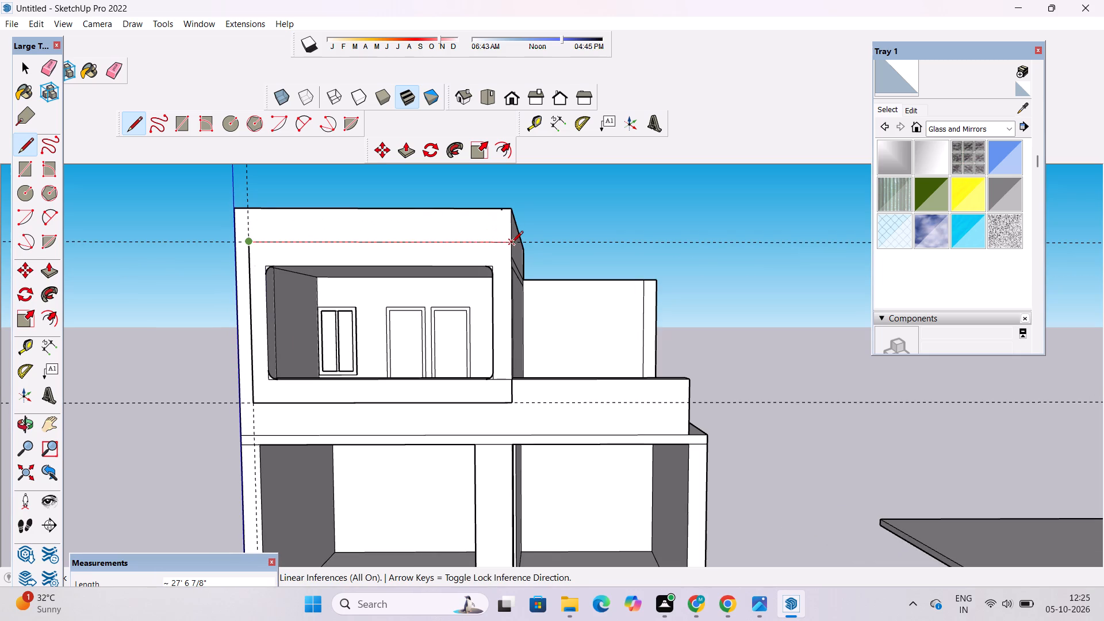
click(511, 244)
key(space)
Examine the border outline drawn around the upper storey opening from several angles.
text(o)
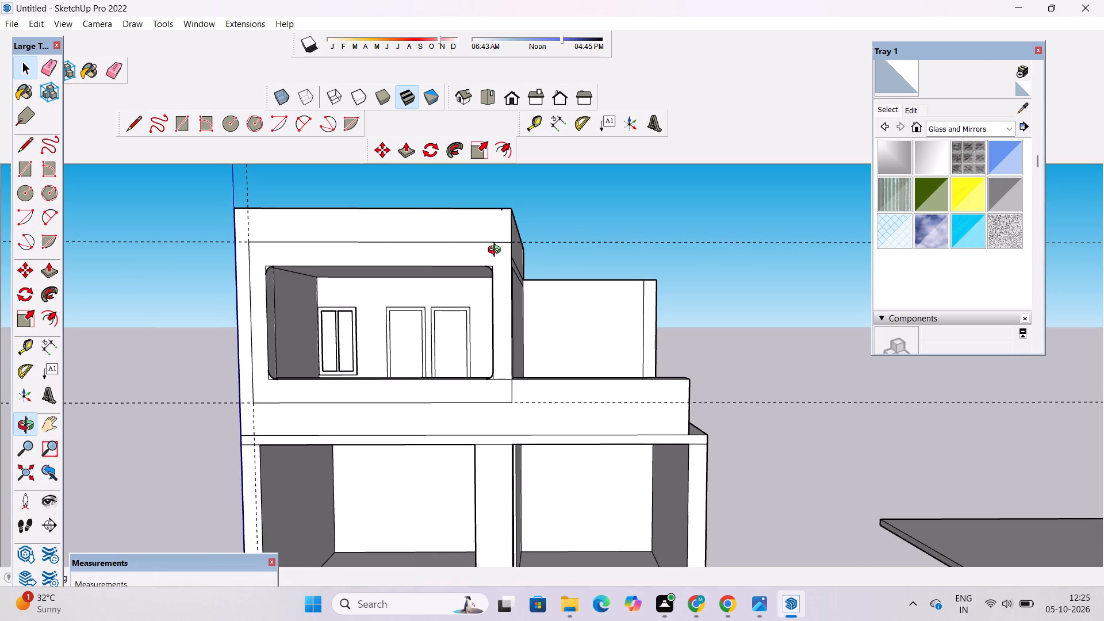
scroll(497, 251, down, 4)
drag(481, 277, 498, 339)
scroll(437, 310, up, 3)
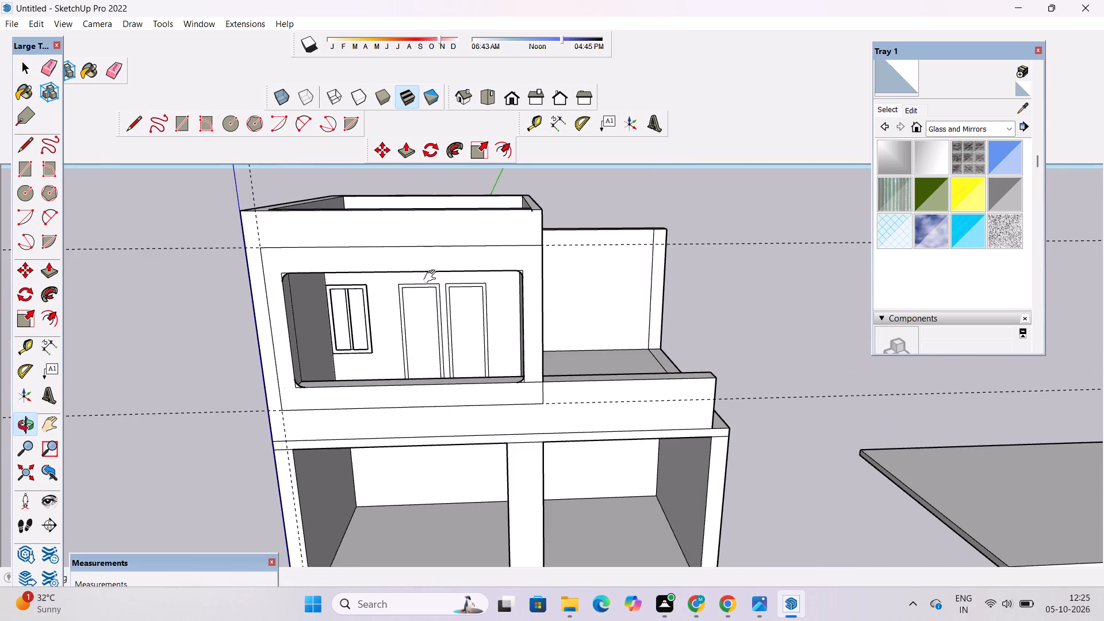
shift+drag(432, 277, 451, 303)
scroll(359, 309, up, 4)
shift+drag(268, 332, 508, 265)
scroll(452, 276, down, 6)
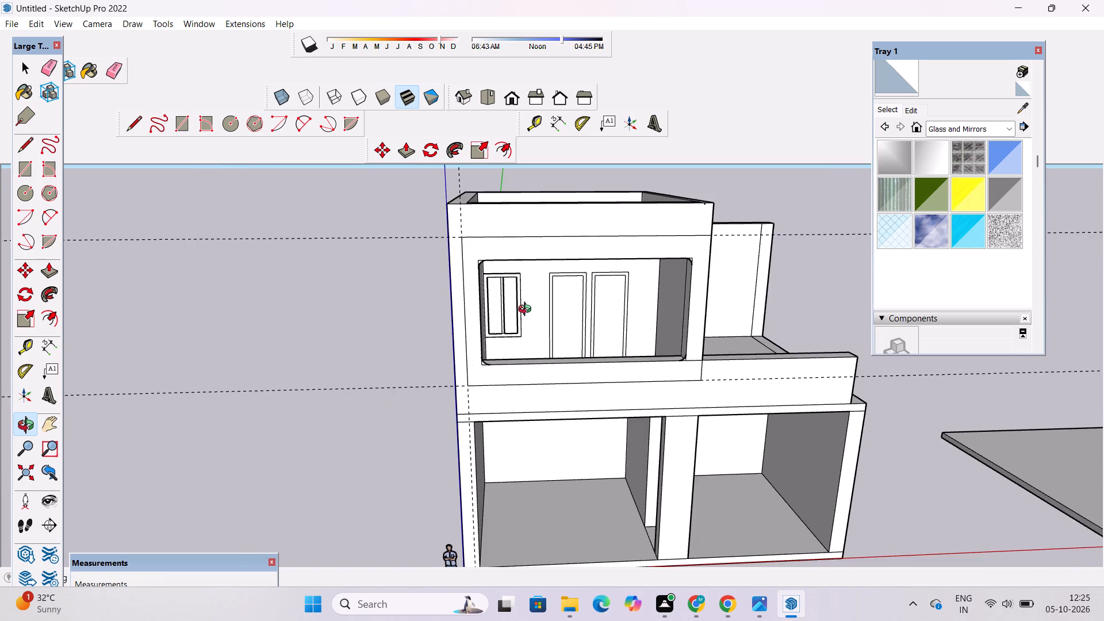
drag(527, 310, 517, 286)
shift+drag(515, 285, 481, 315)
shift+drag(479, 310, 471, 319)
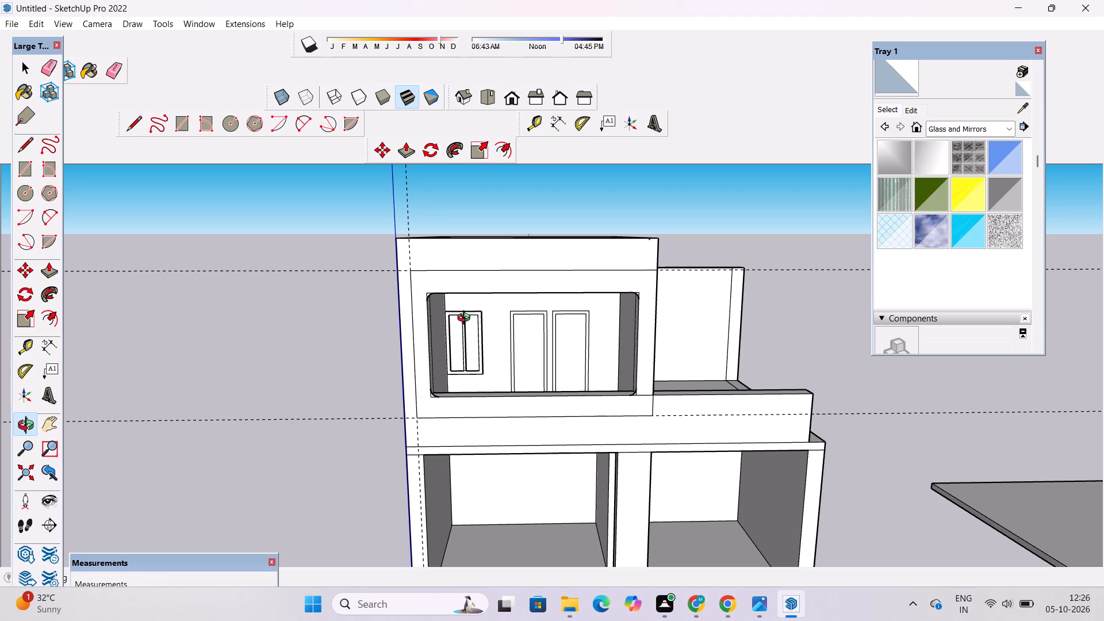
scroll(447, 317, down, 5)
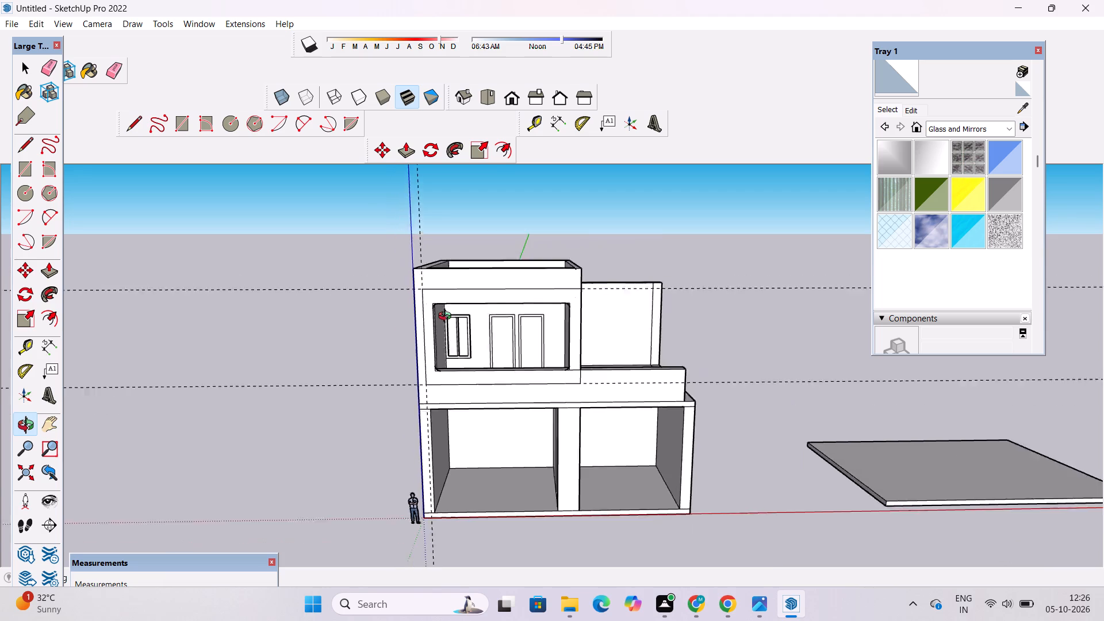
Erase the two horizontal guides and the vertical guide around the upper storey's border outline.
scroll(447, 317, down, 1)
scroll(463, 323, up, 5)
shift+drag(525, 314, 498, 328)
scroll(486, 330, up, 1)
key(e)
drag(254, 246, 260, 277)
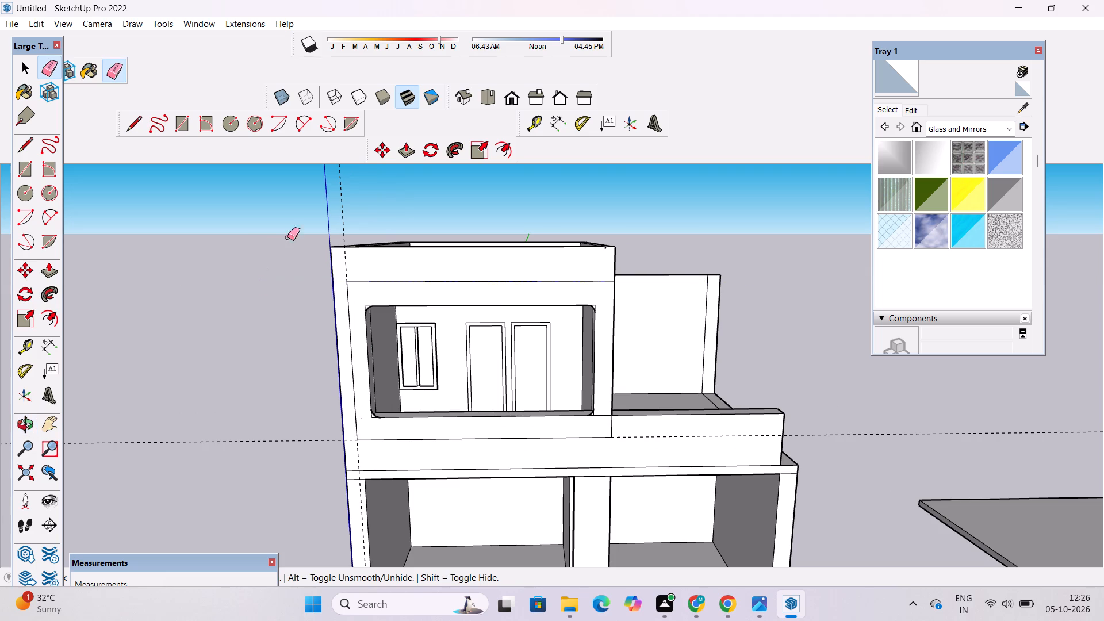
drag(341, 183, 342, 193)
drag(250, 313, 251, 447)
scroll(237, 319, down, 5)
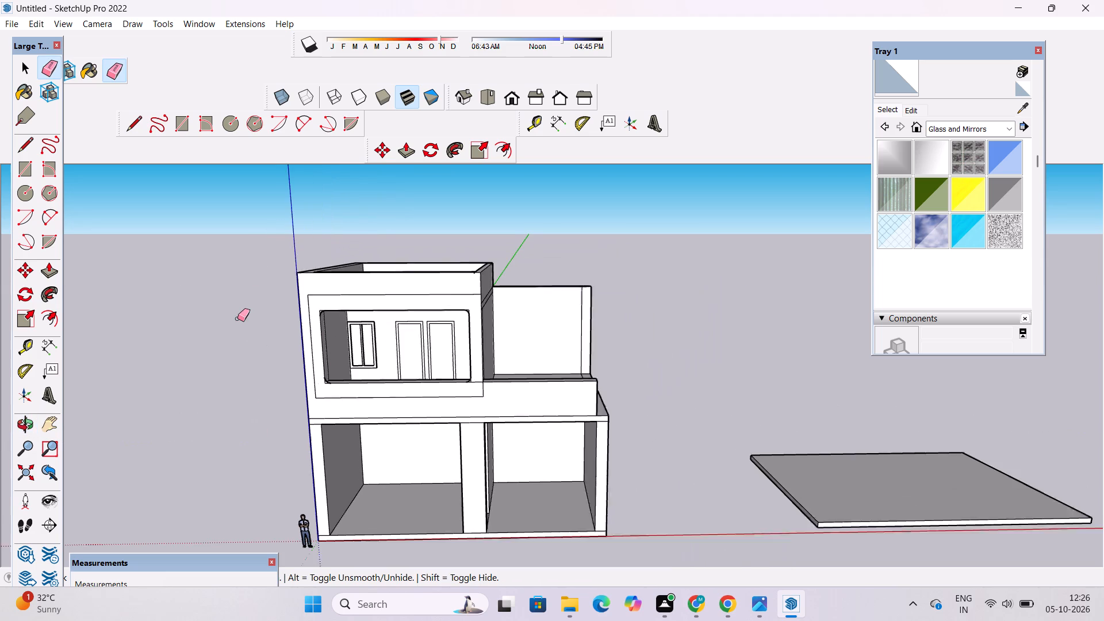
scroll(237, 319, down, 2)
key(space)
Erase the short horizontal edge between the opening's lower right corner and the upper storey wall's right edge.
key(o)
scroll(298, 324, up, 6)
scroll(331, 314, down, 4)
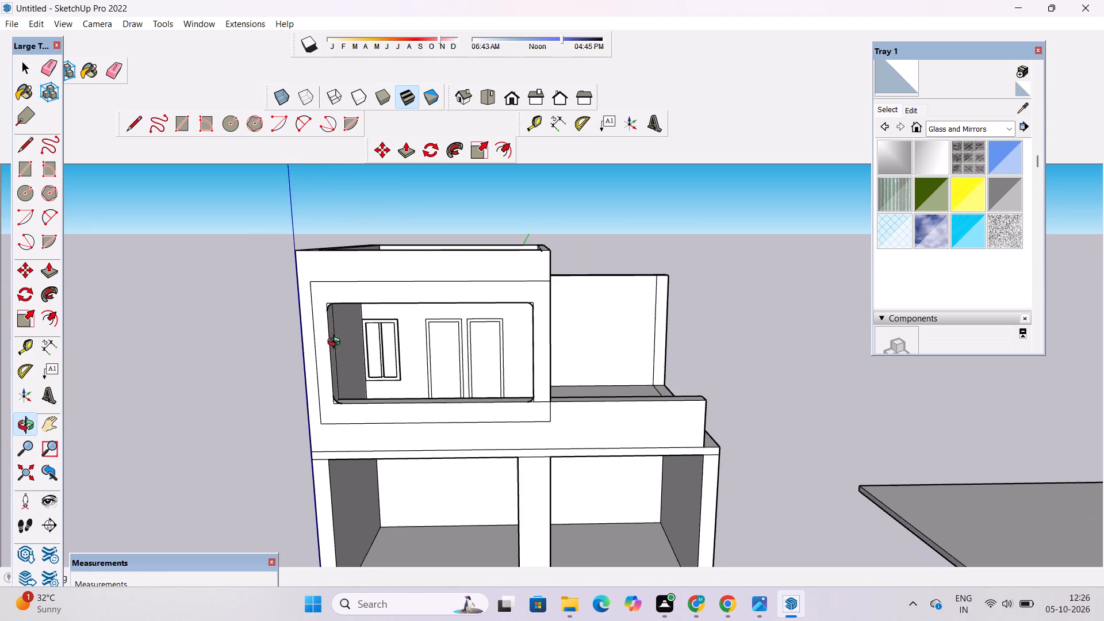
shift+drag(346, 358, 445, 336)
shift+drag(603, 299, 603, 236)
scroll(603, 238, up, 2)
shift+drag(605, 232, 568, 296)
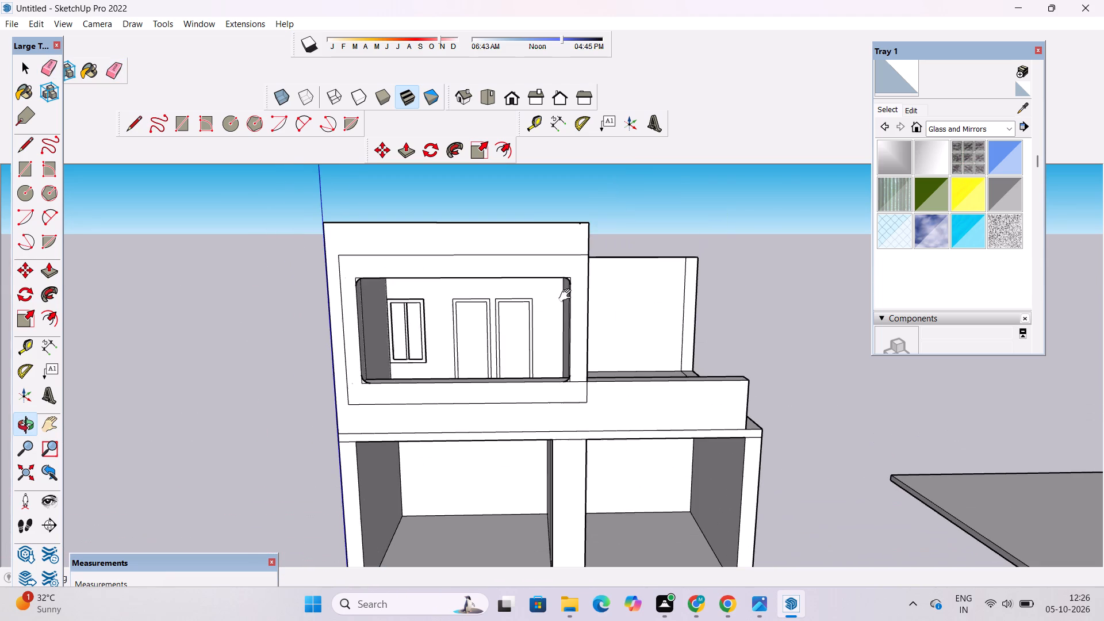
scroll(593, 351, up, 4)
drag(605, 389, 584, 394)
shift+drag(553, 419, 553, 406)
scroll(536, 400, down, 4)
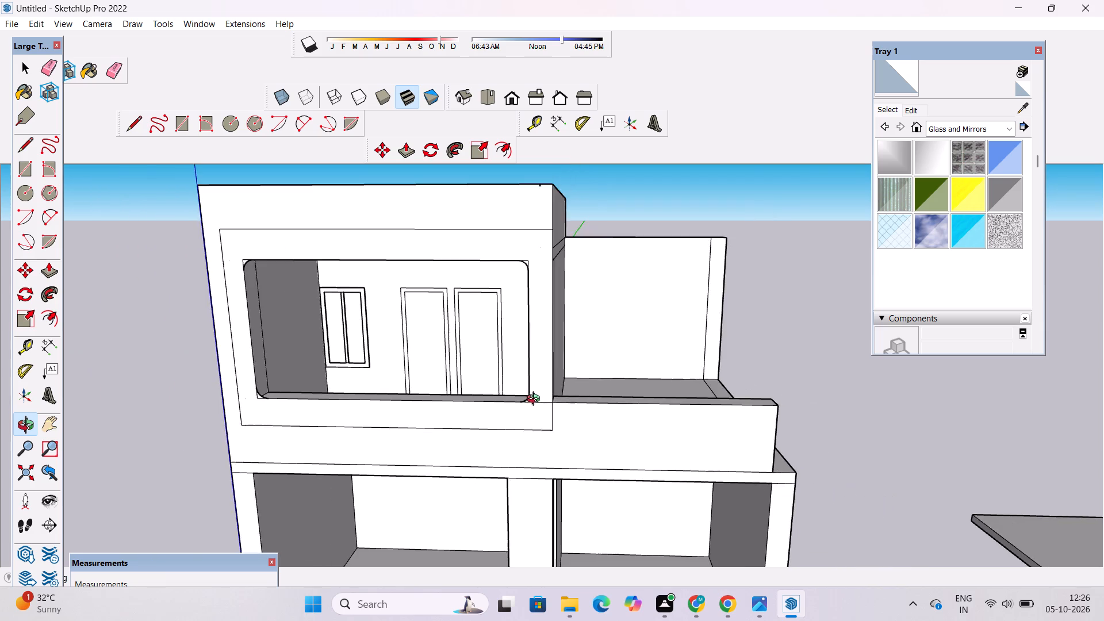
scroll(526, 427, up, 8)
shift+drag(560, 390, 534, 406)
scroll(528, 401, up, 2)
key(e)
drag(528, 371, 528, 387)
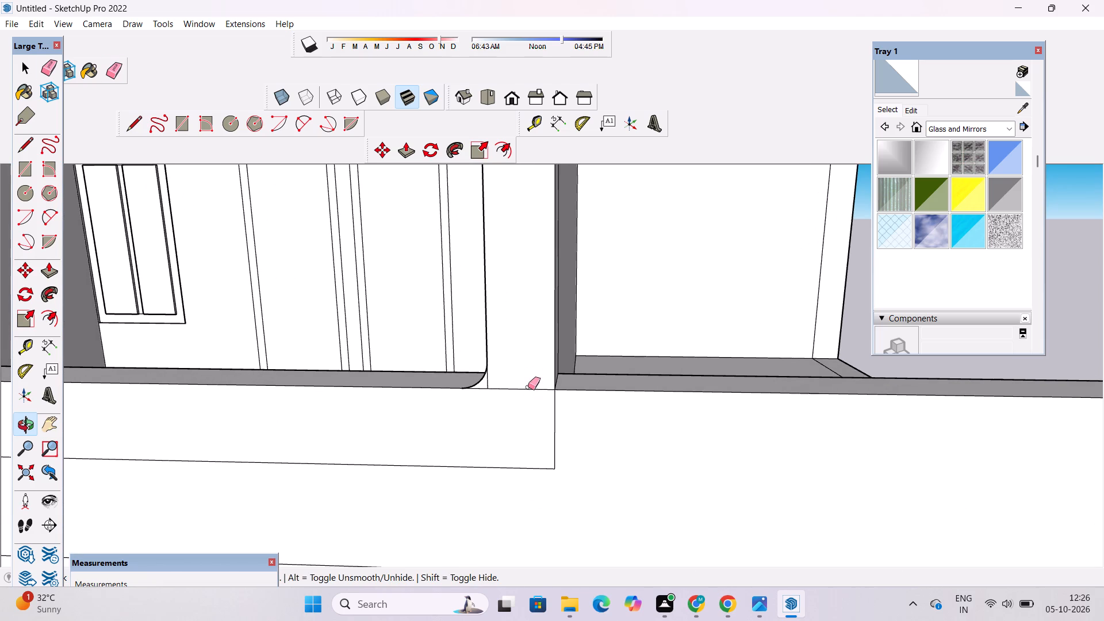
drag(528, 387, 528, 398)
Inspect the opening's lower ledge, rounded corners and surrounding border from inside and outside.
key(o)
drag(386, 394, 527, 413)
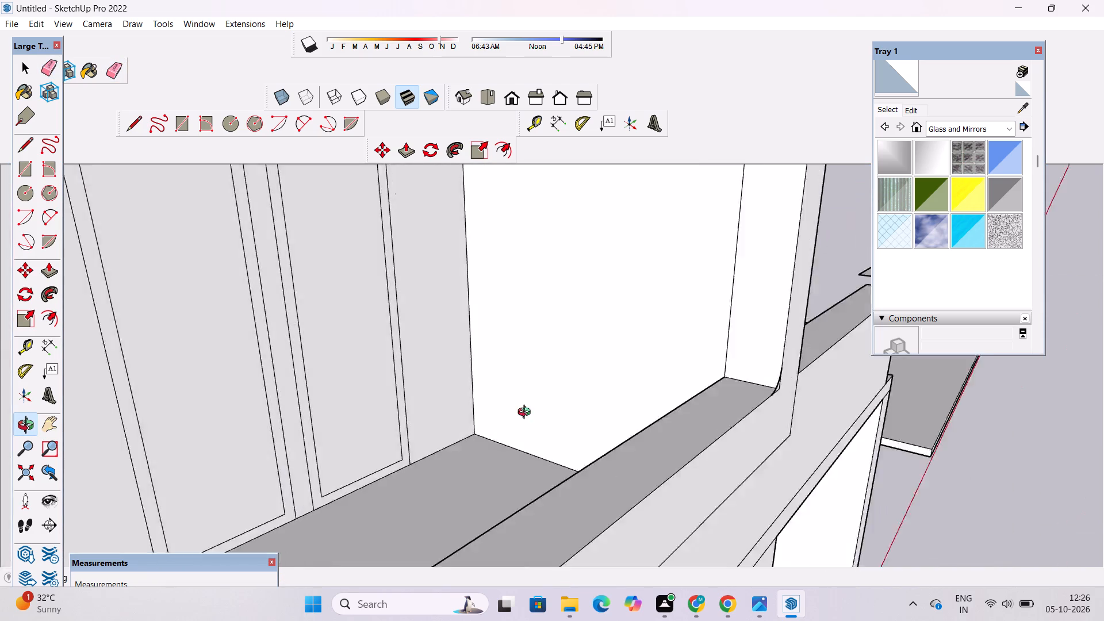
drag(527, 413, 508, 393)
scroll(505, 367, down, 4)
drag(594, 392, 526, 381)
scroll(513, 369, down, 3)
shift+drag(510, 369, 560, 460)
drag(559, 469, 448, 420)
scroll(444, 412, down, 5)
scroll(473, 329, up, 3)
shift+drag(471, 339, 511, 324)
scroll(508, 396, up, 4)
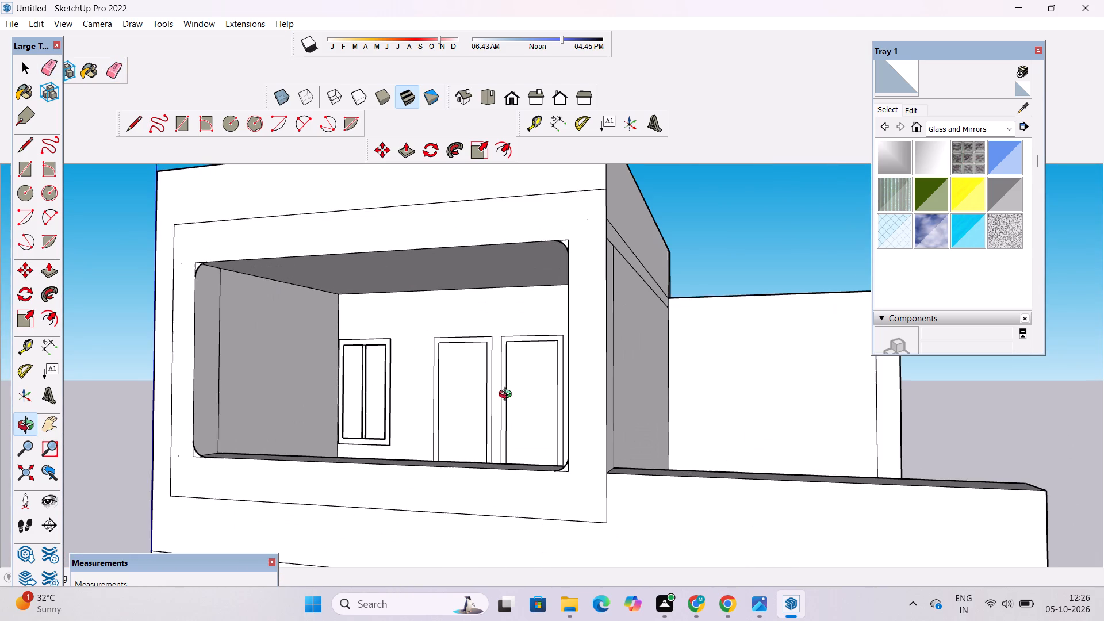
shift+drag(507, 397, 525, 362)
drag(554, 425, 557, 488)
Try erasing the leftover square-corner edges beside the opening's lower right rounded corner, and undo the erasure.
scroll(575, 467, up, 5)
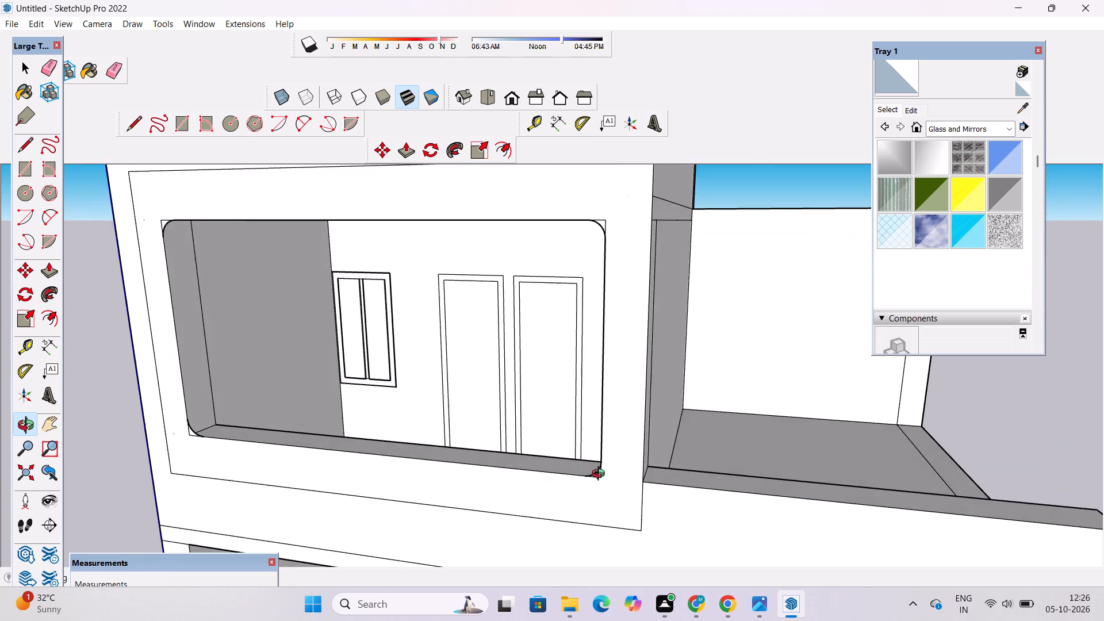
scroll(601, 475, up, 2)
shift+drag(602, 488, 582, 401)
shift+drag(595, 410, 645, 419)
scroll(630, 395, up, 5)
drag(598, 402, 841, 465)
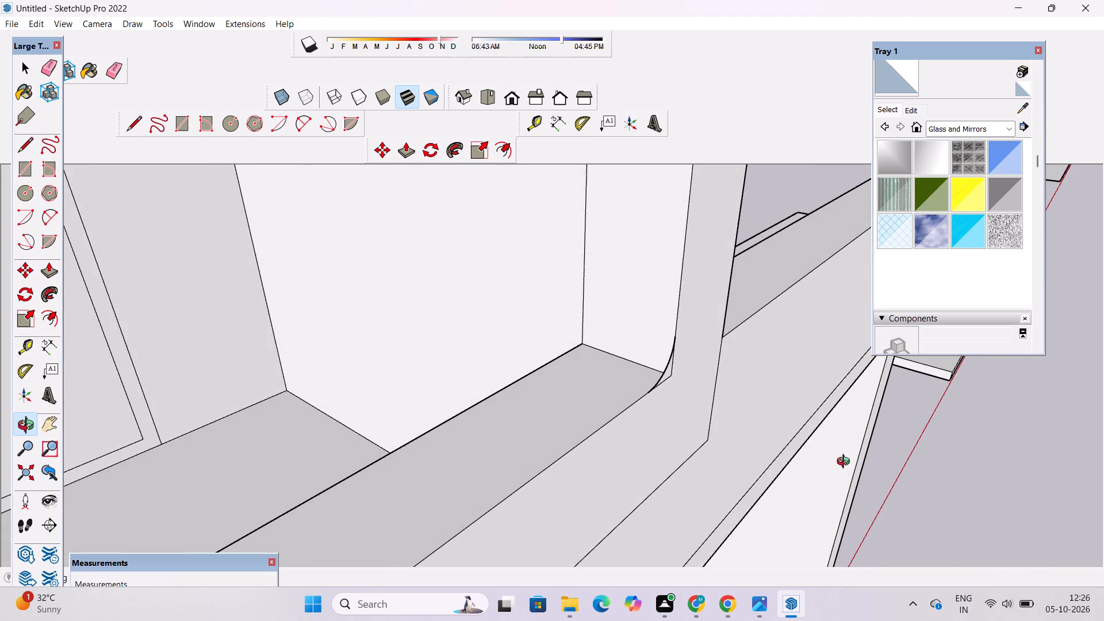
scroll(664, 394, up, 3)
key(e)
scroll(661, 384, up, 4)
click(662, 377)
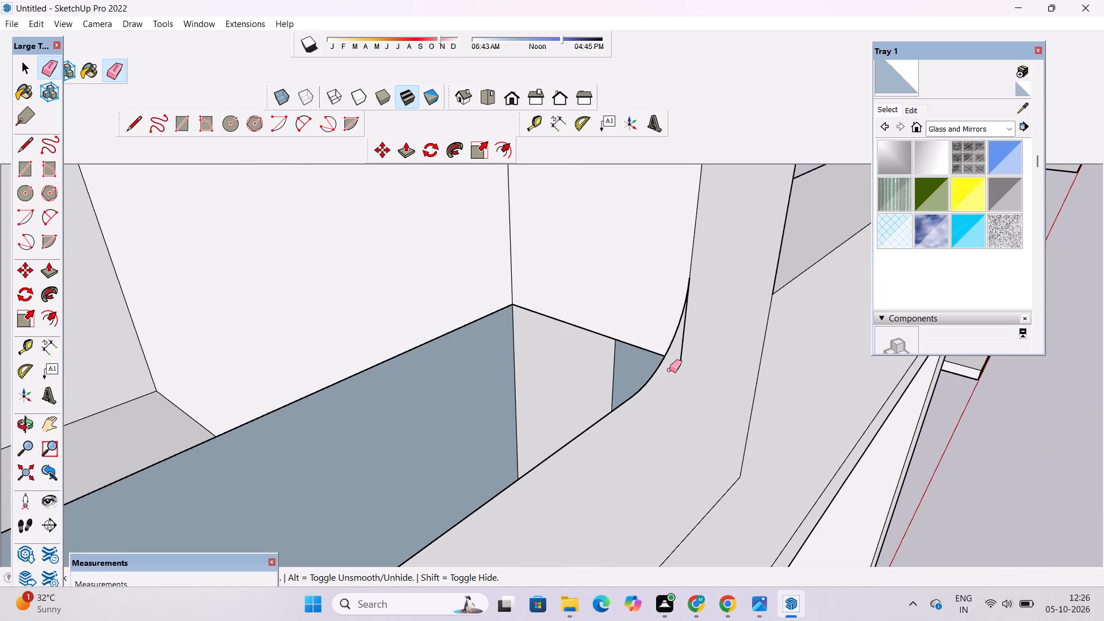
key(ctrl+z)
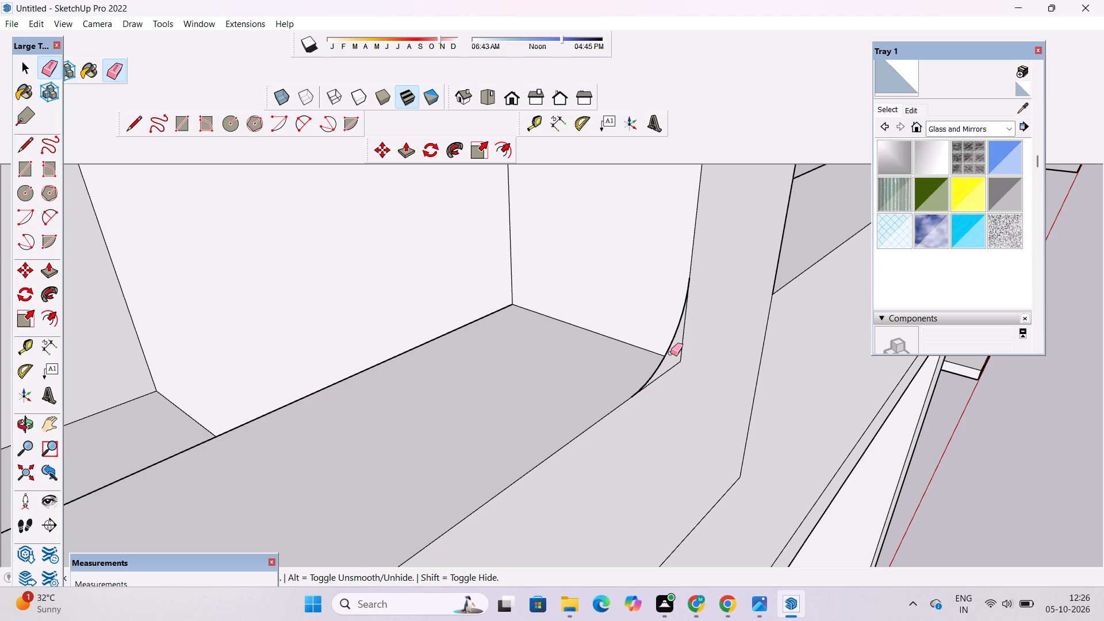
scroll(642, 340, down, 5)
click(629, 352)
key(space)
Push/Pull the border face around the upper storey opening outward by 1.5'.
key(o)
scroll(617, 338, down, 3)
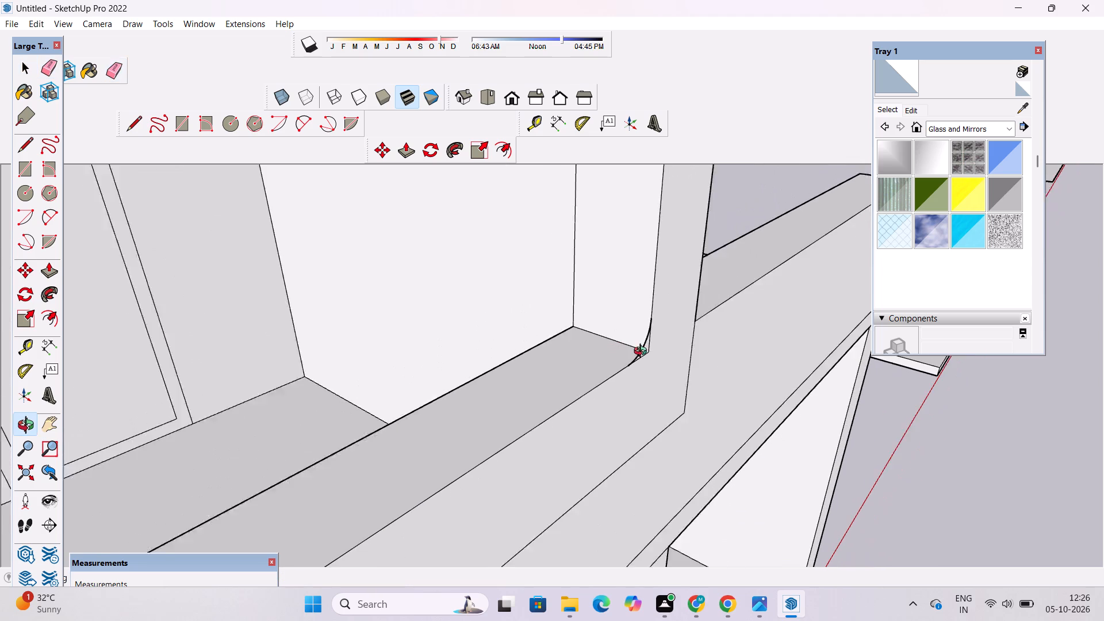
scroll(643, 352, down, 2)
drag(701, 388, 617, 377)
scroll(589, 373, down, 5)
drag(618, 371, 568, 369)
shift+drag(527, 366, 631, 382)
scroll(627, 372, down, 7)
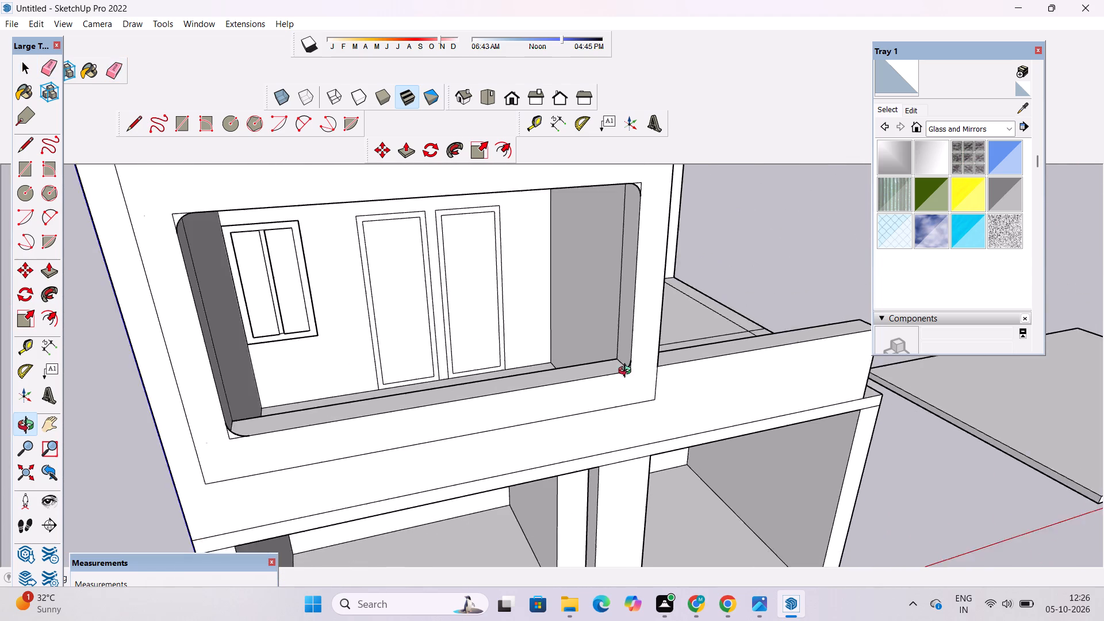
scroll(627, 372, down, 4)
drag(530, 391, 719, 421)
drag(700, 423, 624, 403)
scroll(400, 373, up, 3)
drag(400, 373, 393, 384)
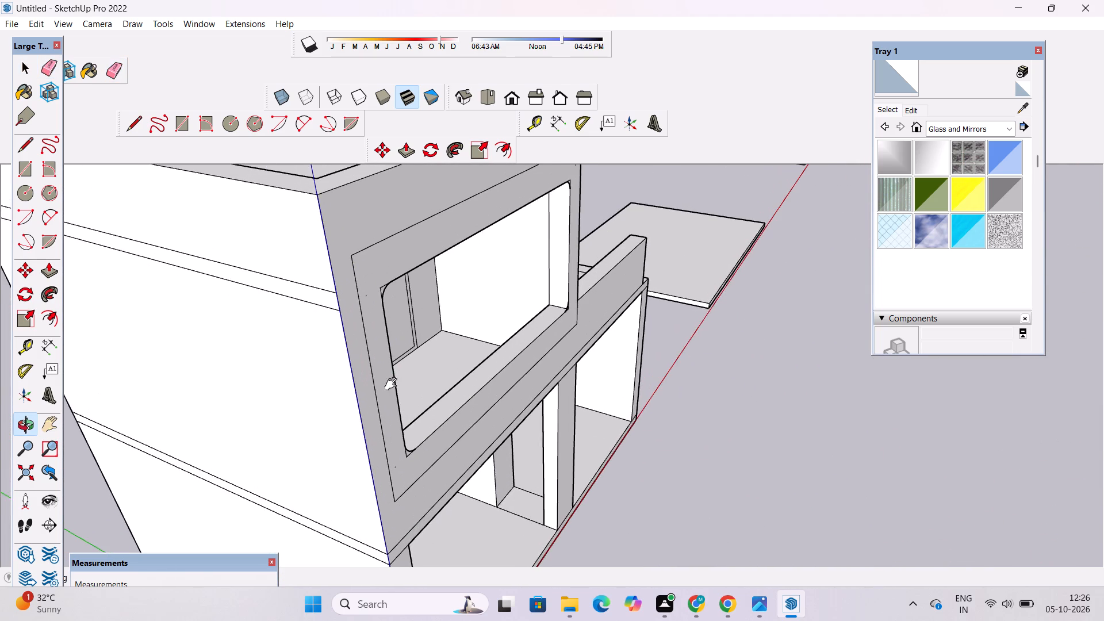
drag(393, 384, 393, 385)
key(space)
click(367, 342)
key(p)
click(367, 342)
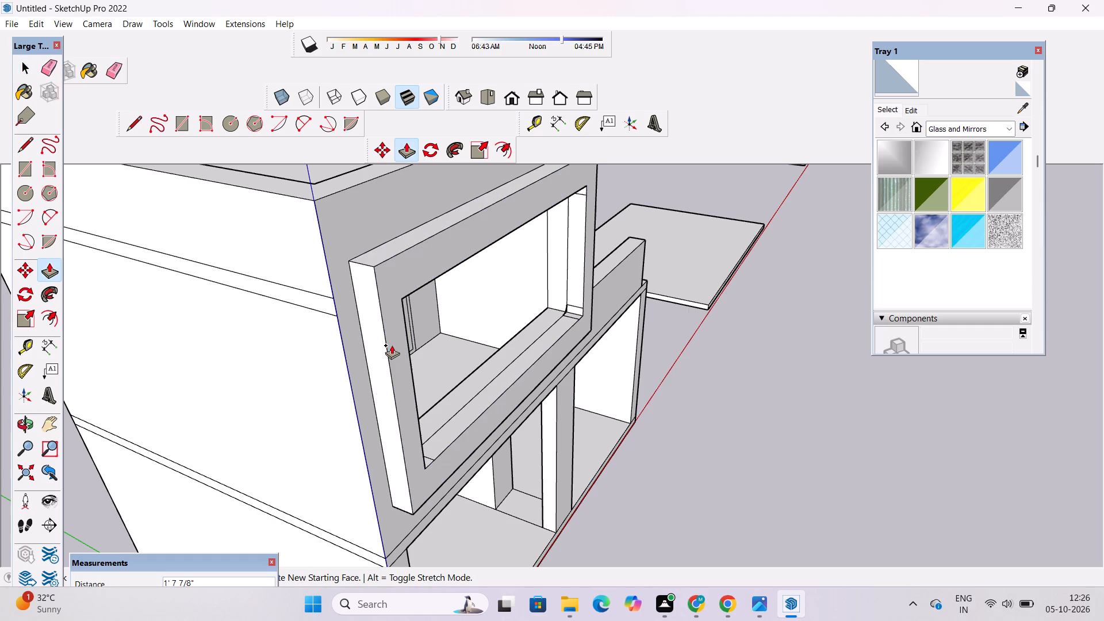
scroll(392, 345, down, 6)
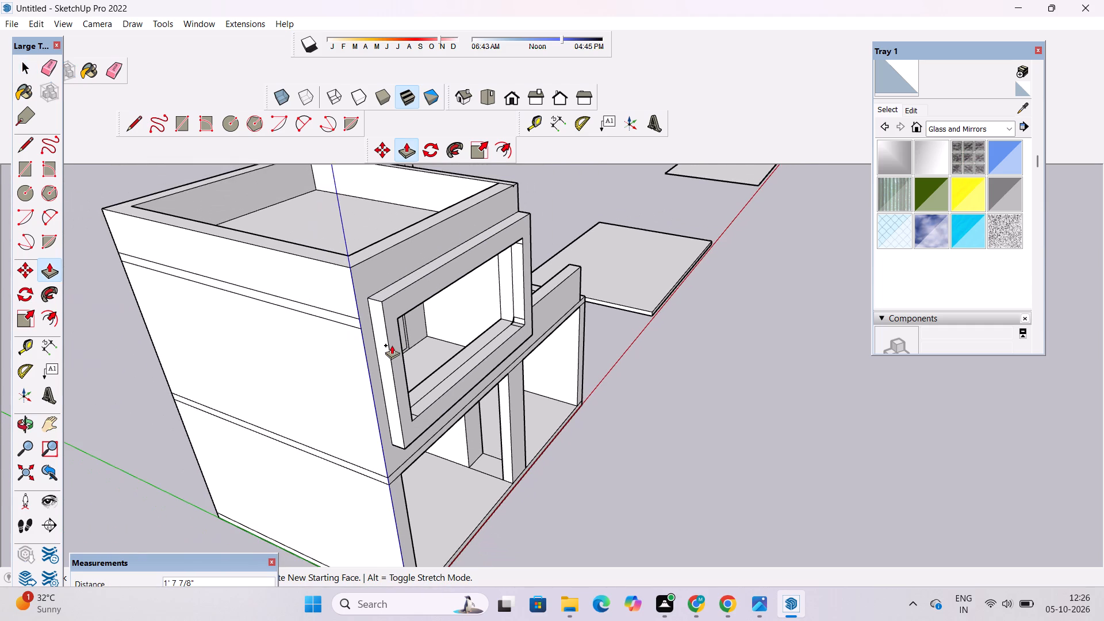
text(1.5')
key(Return)
Examine the projecting border from the front and inspect the opening's lower left rounded corner up close.
key(o)
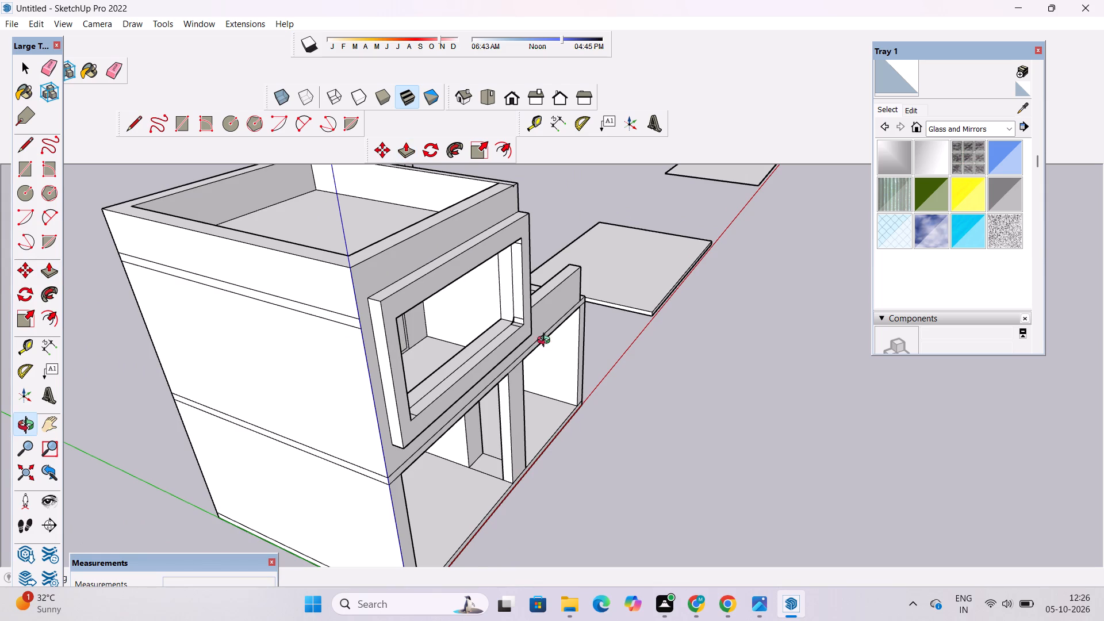
scroll(542, 330, up, 17)
drag(521, 355, 342, 339)
scroll(333, 329, down, 6)
drag(448, 358, 312, 309)
scroll(311, 309, up, 2)
shift+drag(311, 309, 424, 359)
scroll(417, 336, down, 6)
drag(292, 358, 334, 373)
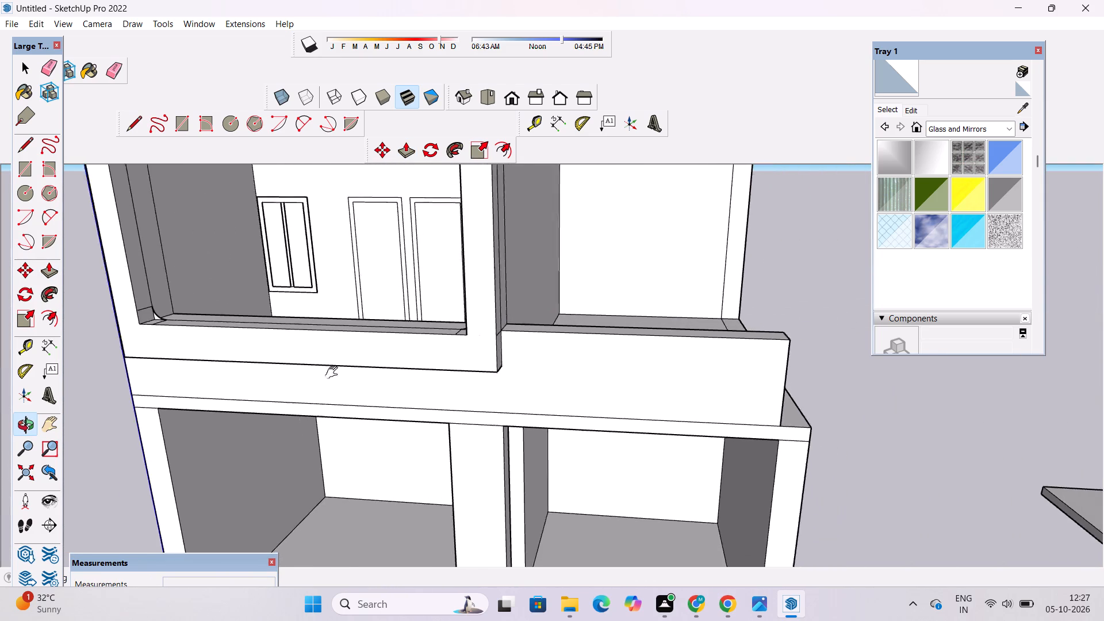
drag(334, 373, 390, 401)
scroll(354, 377, down, 4)
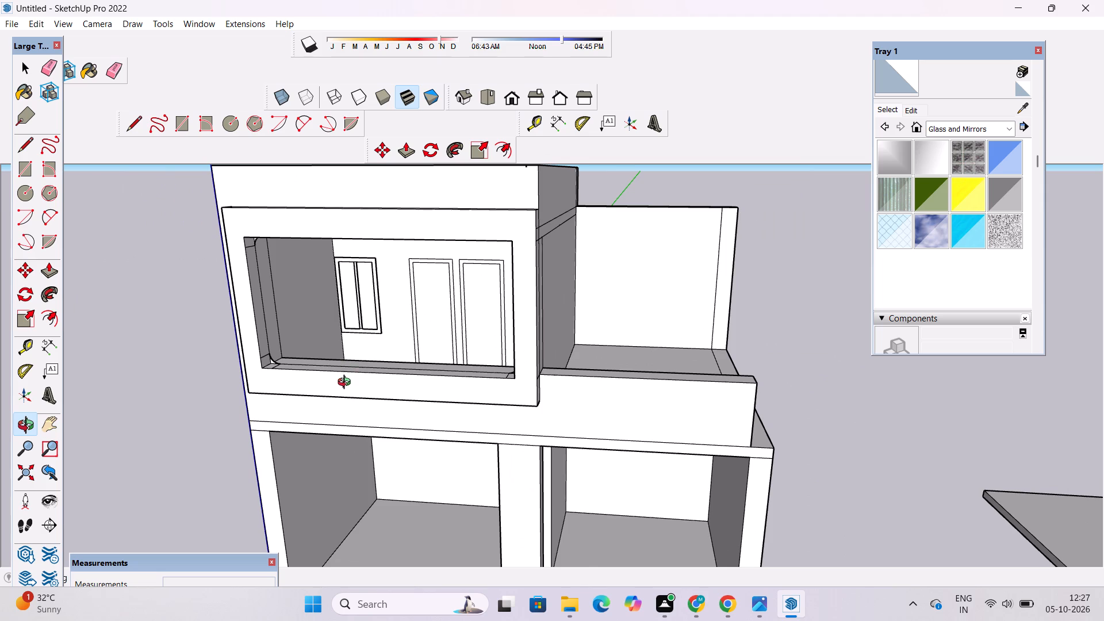
scroll(346, 388, up, 17)
shift+drag(264, 354, 252, 406)
scroll(297, 388, up, 3)
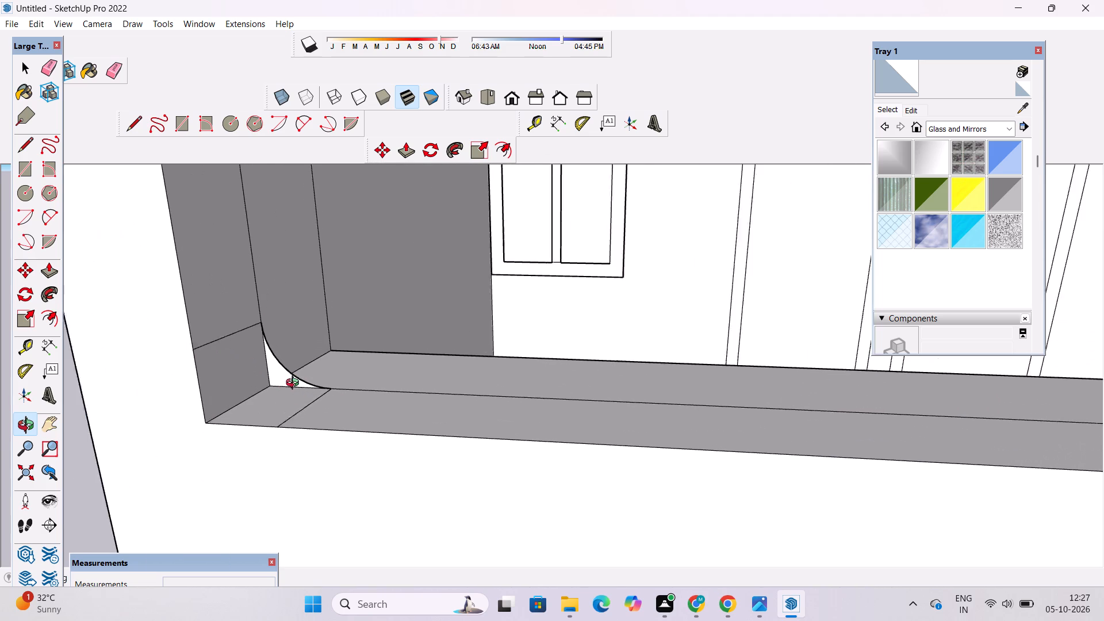
Push/Pull the small face at the opening's lower left rounded corner outward 1' 6", flush with the projecting border.
scroll(295, 384, up, 6)
shift+click(290, 374)
key(space)
click(272, 370)
key(p)
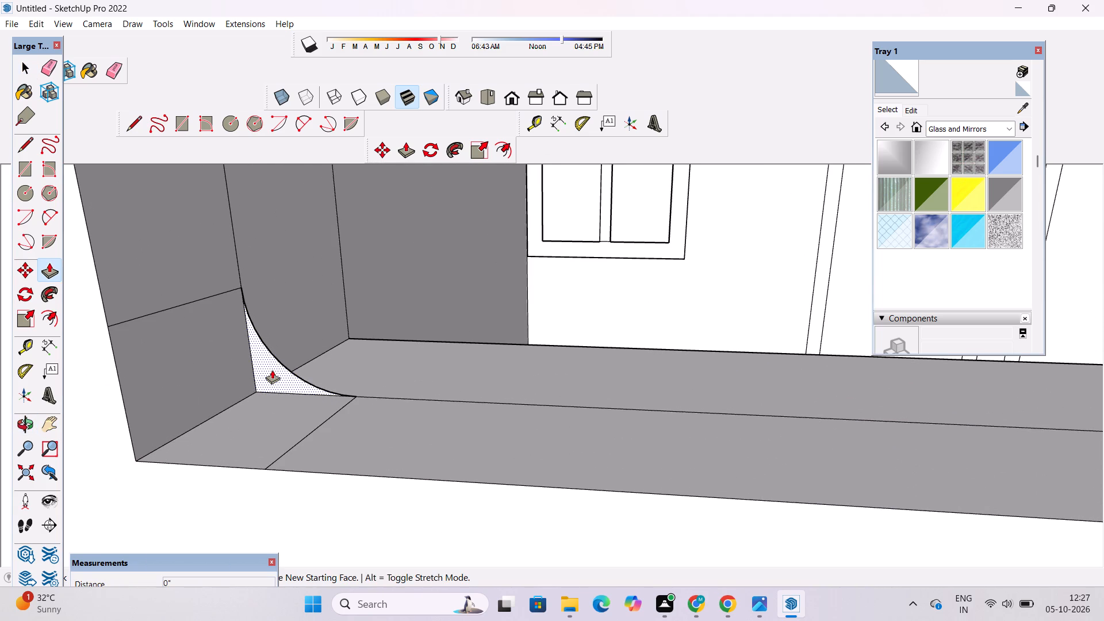
click(272, 370)
scroll(255, 377, down, 6)
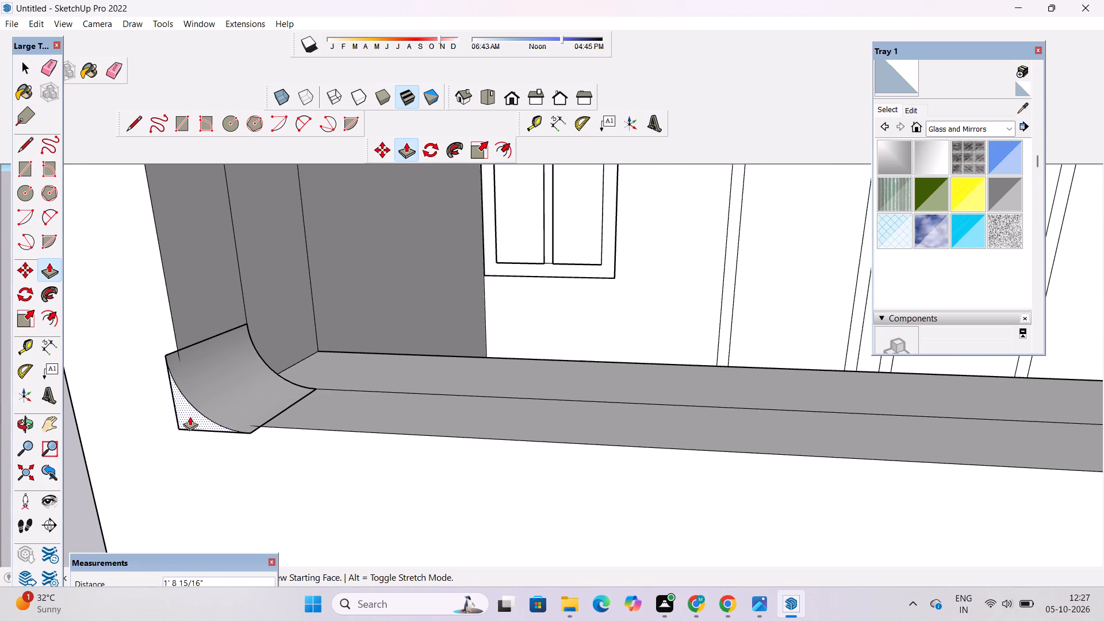
click(164, 317)
scroll(261, 416, down, 12)
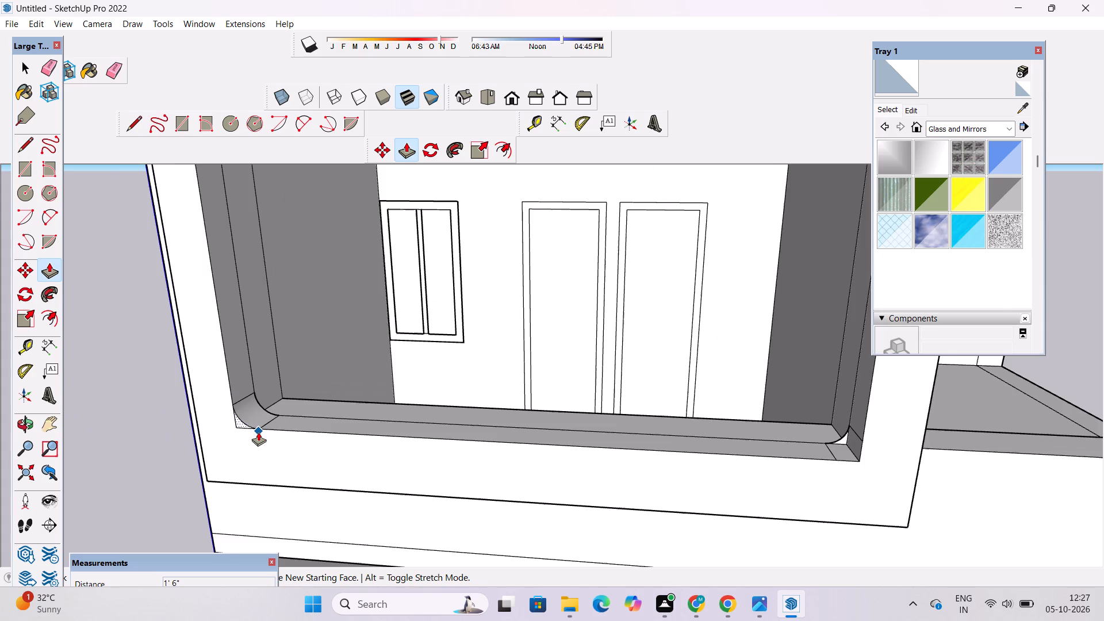
Push/Pull the small face at the opening's lower right rounded corner outward, flush with the projecting border's front.
scroll(258, 432, down, 8)
scroll(573, 439, up, 14)
key(space)
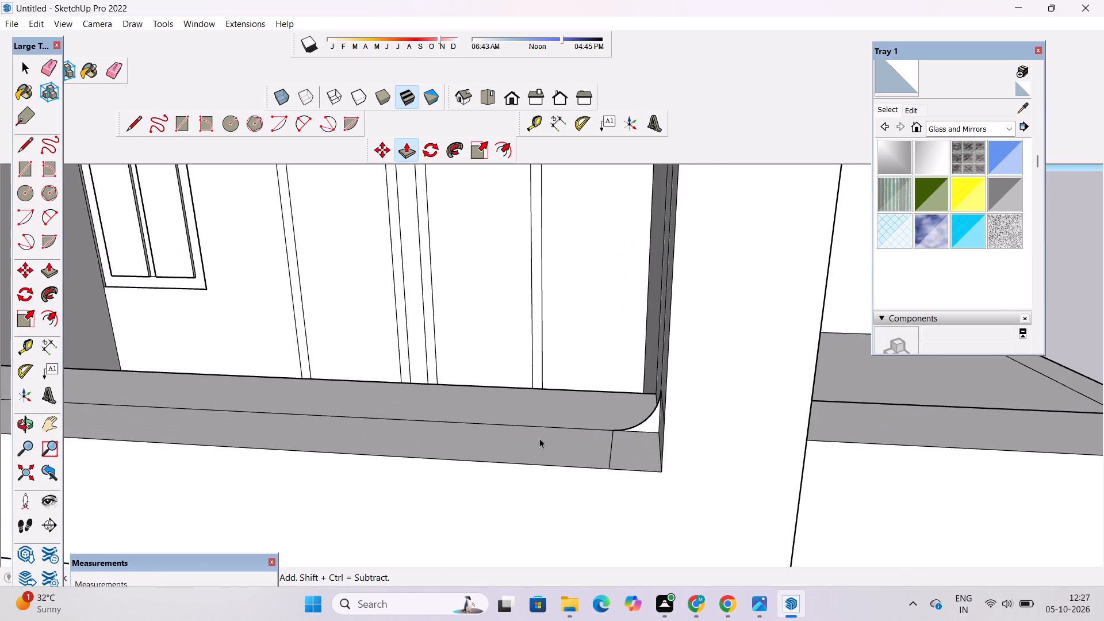
scroll(580, 429, up, 5)
click(702, 425)
key(p)
click(700, 420)
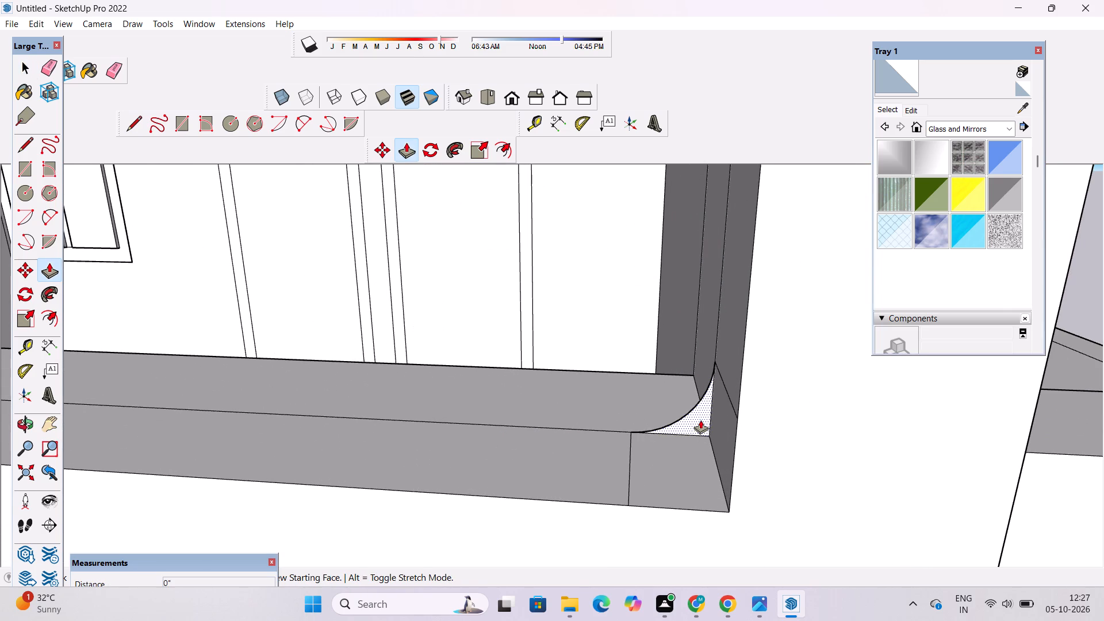
scroll(708, 434, down, 5)
click(783, 424)
key(space)
scroll(591, 496, down, 3)
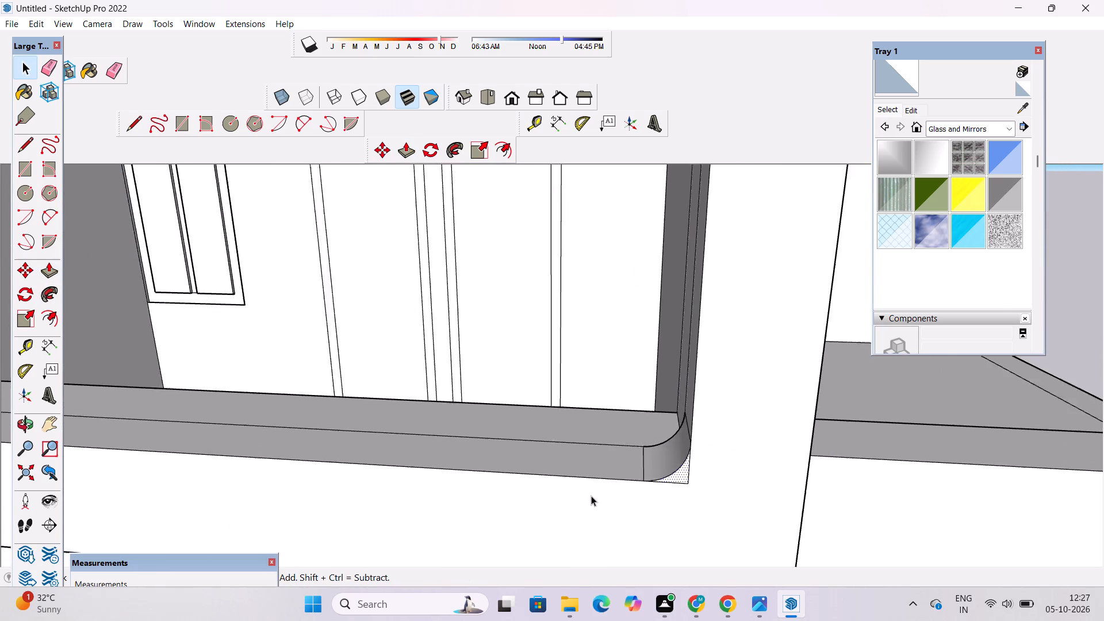
Push/Pull the small face at the opening's upper right rounded corner outward 1' 6", flush with the border's front.
scroll(591, 496, down, 17)
scroll(603, 265, up, 5)
scroll(609, 446, up, 1)
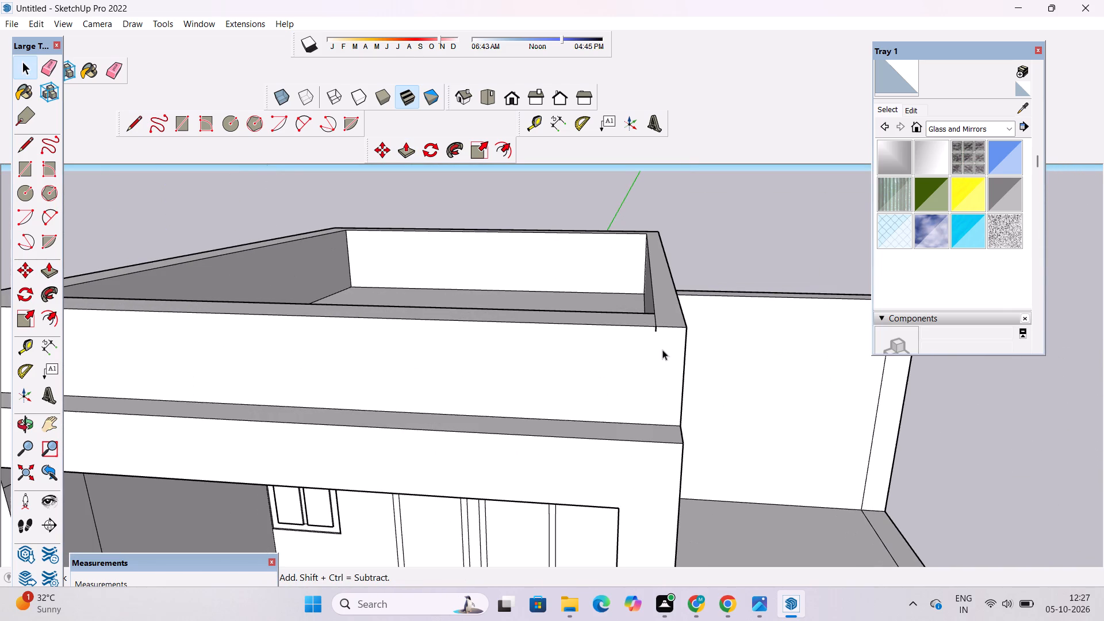
key(o)
drag(597, 471, 660, 330)
shift+drag(668, 419, 670, 338)
drag(670, 338, 665, 346)
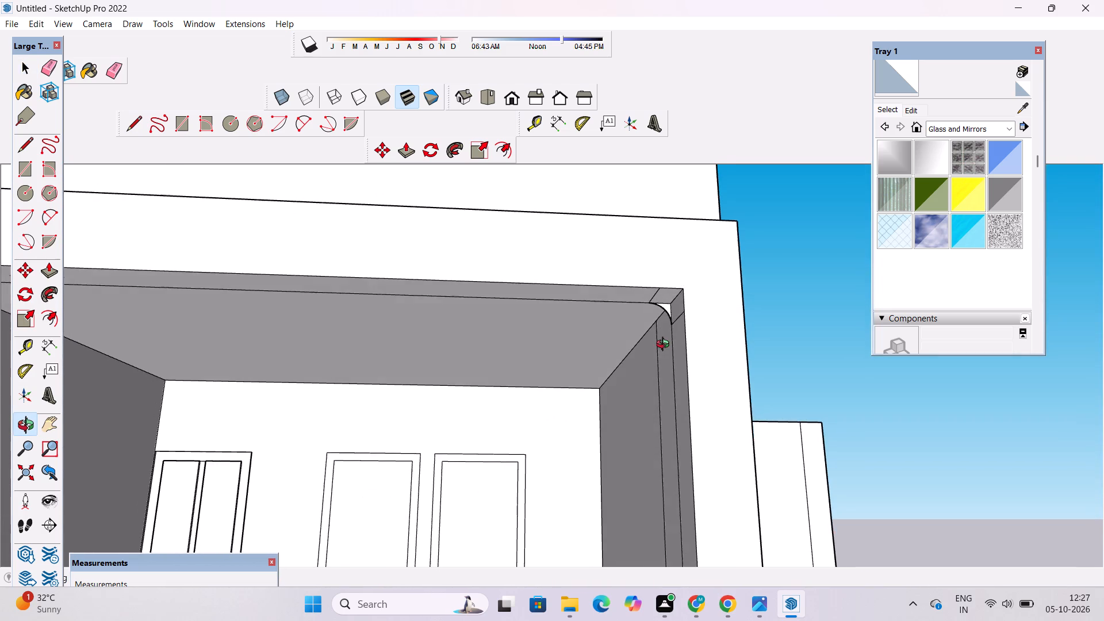
drag(665, 346, 660, 355)
key(p)
scroll(657, 320, up, 4)
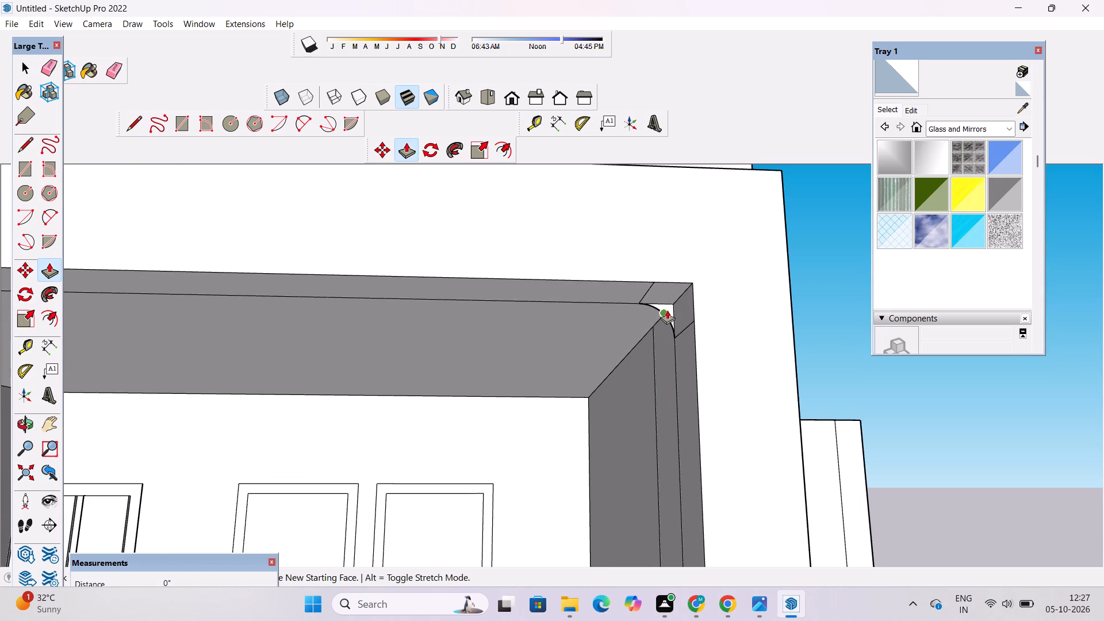
key(space)
click(667, 310)
key(p)
click(667, 310)
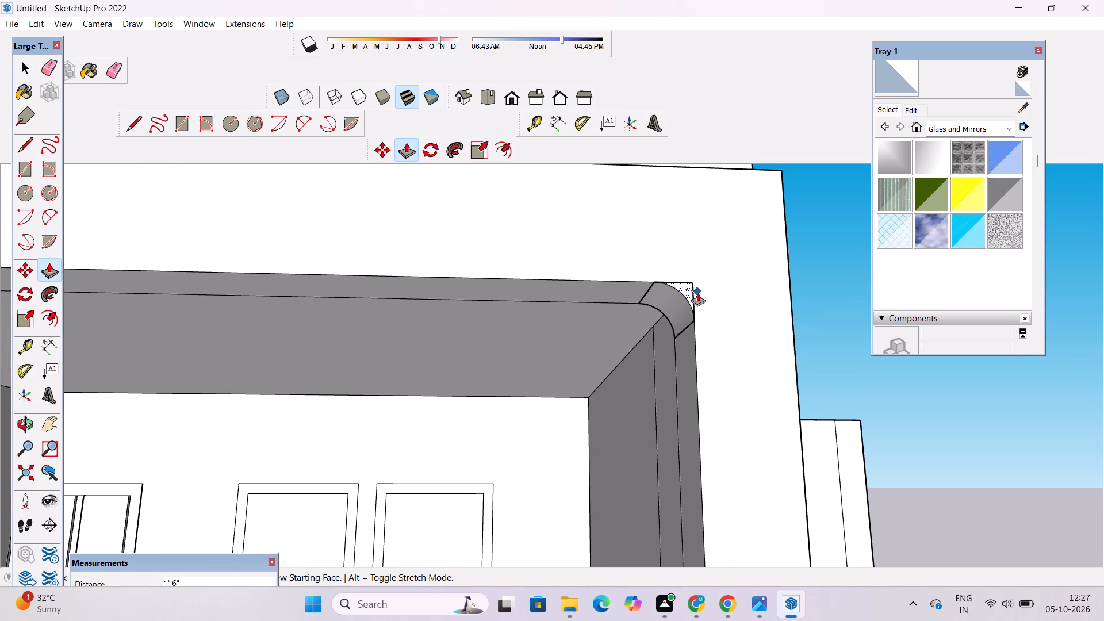
click(699, 290)
key(space)
Examine the upper storey's projecting border, the opening's corners and the parapet from the front and above.
text(o)
scroll(699, 290, down, 4)
drag(701, 287, 701, 296)
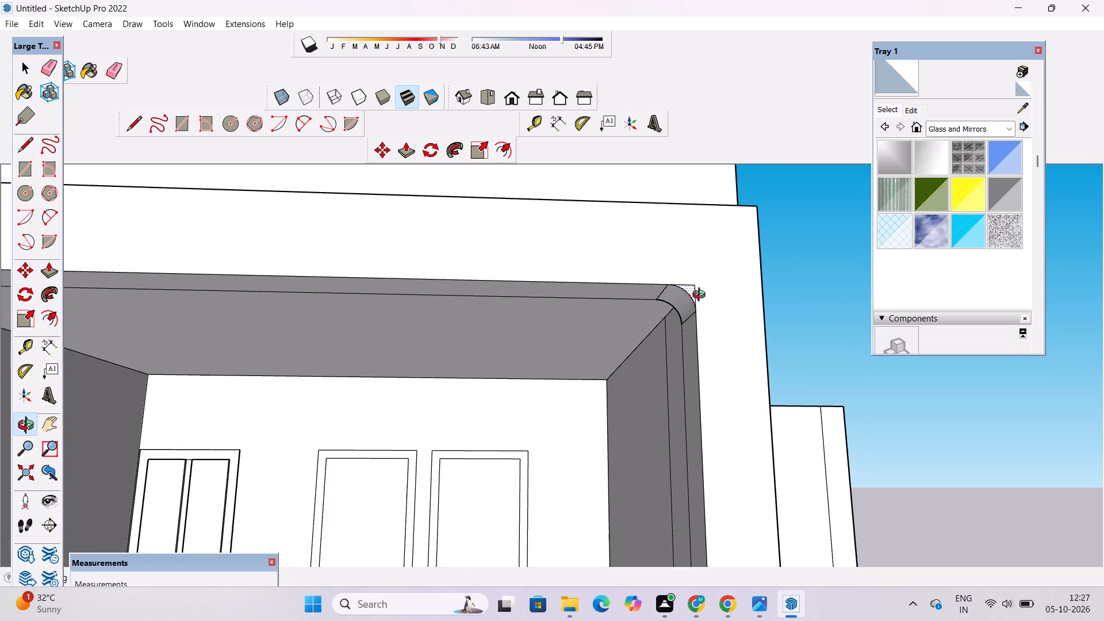
drag(701, 296, 676, 347)
scroll(674, 342, down, 5)
shift+drag(457, 369, 715, 302)
shift+drag(668, 301, 646, 332)
scroll(640, 321, down, 1)
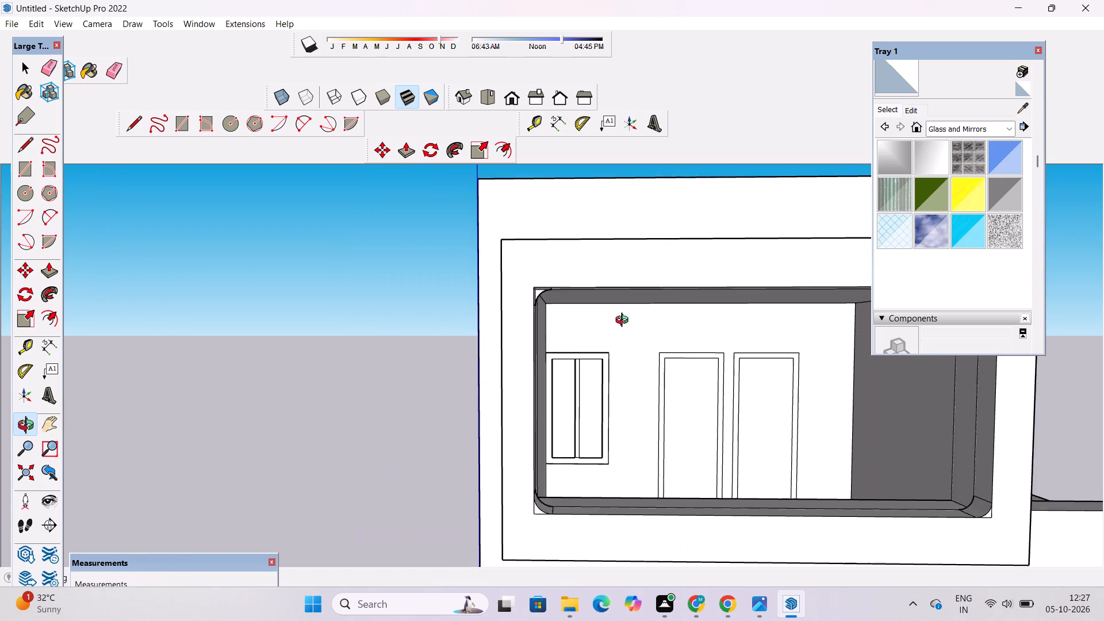
scroll(624, 321, down, 1)
shift+drag(619, 321, 600, 340)
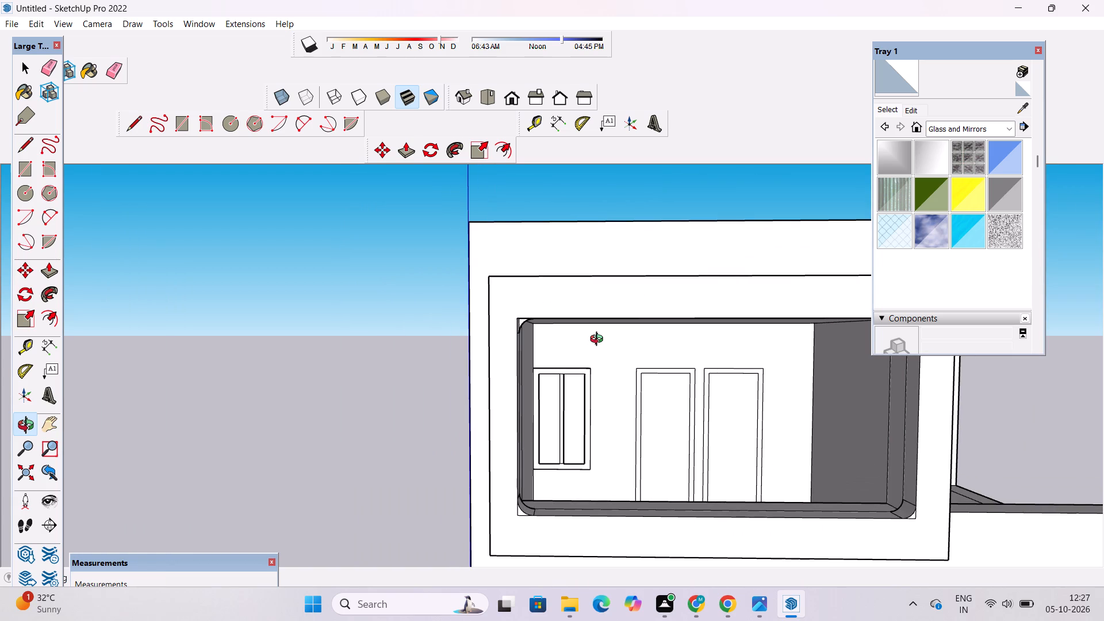
shift+drag(599, 338, 592, 352)
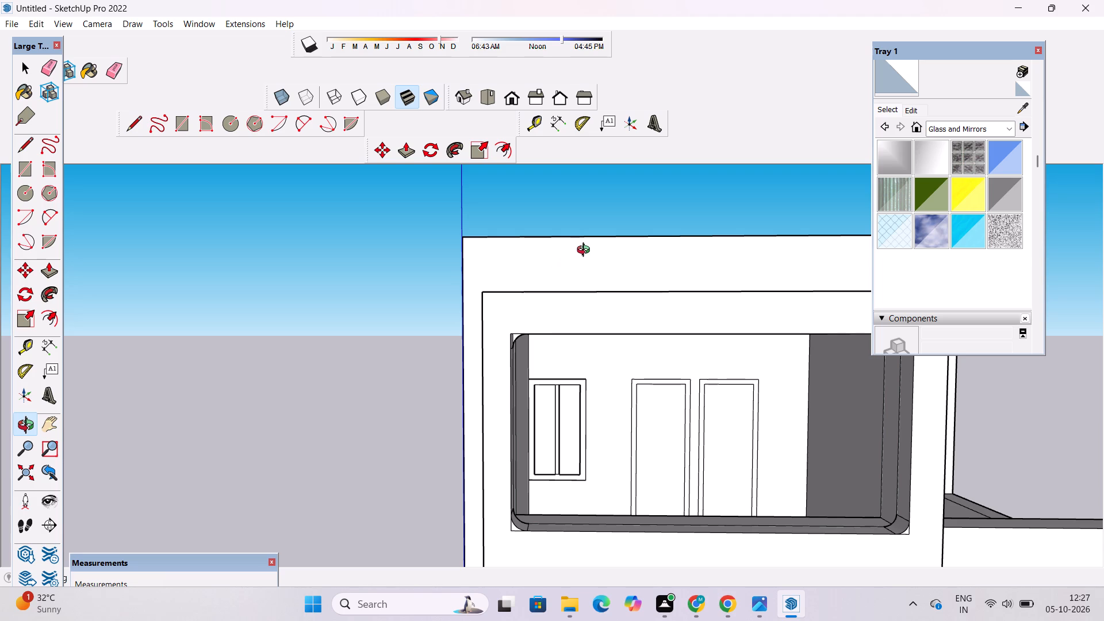
scroll(586, 261, down, 5)
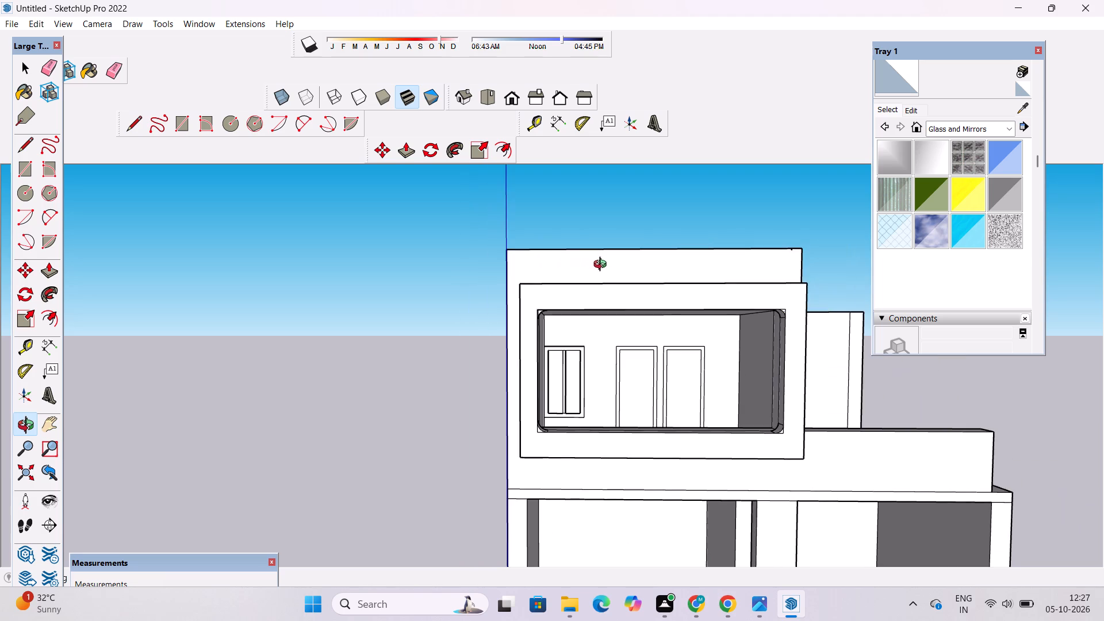
drag(604, 264, 599, 304)
scroll(599, 304, up, 1)
shift+drag(599, 302, 550, 308)
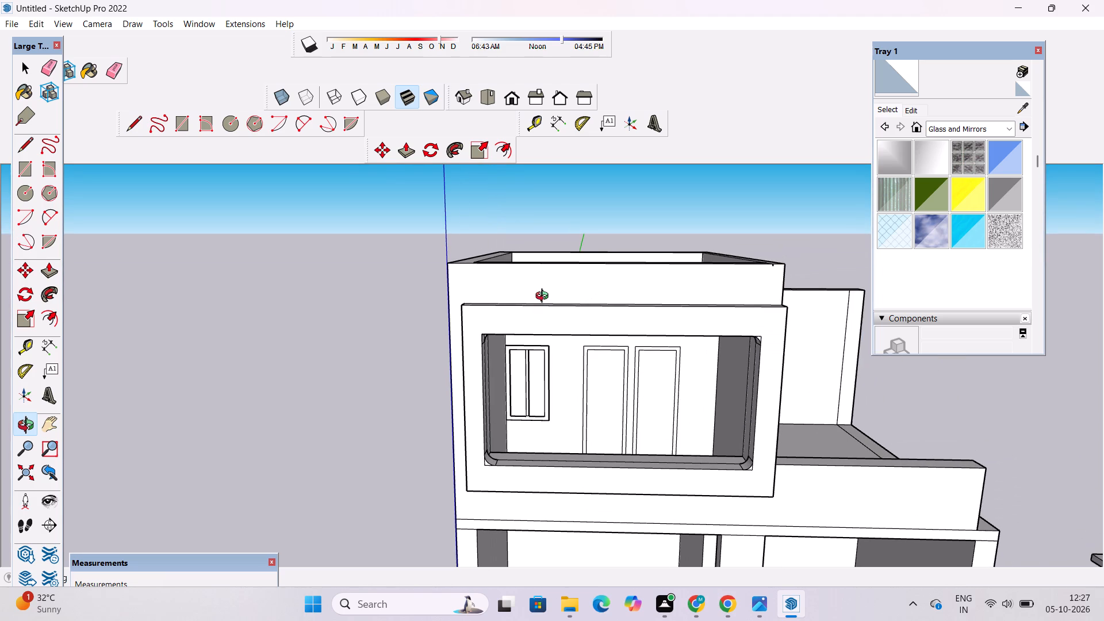
scroll(550, 292, down, 5)
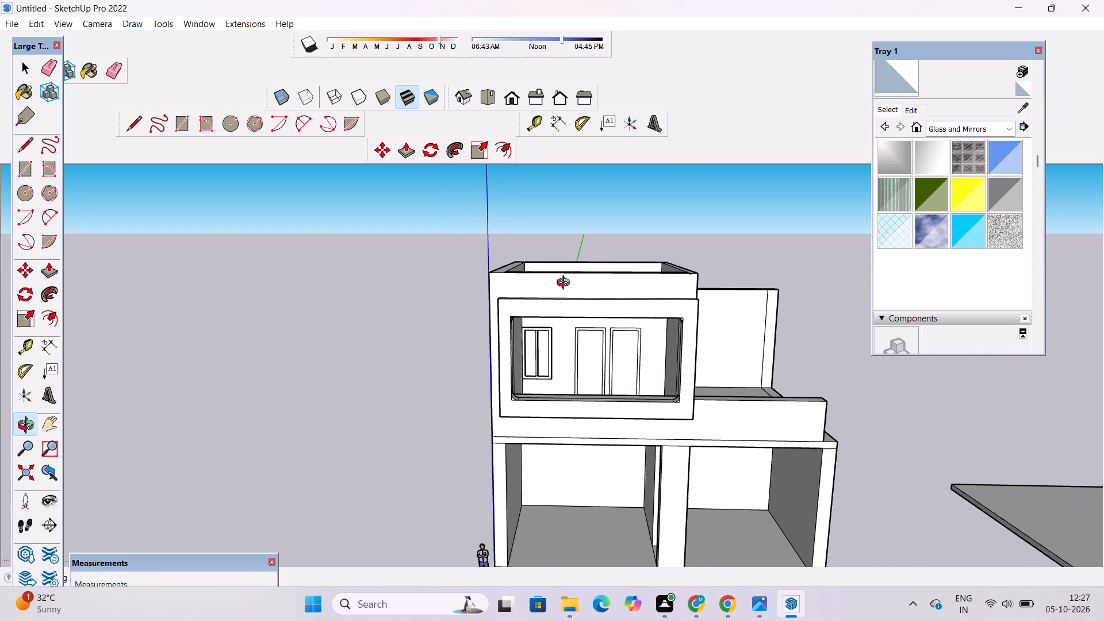
scroll(566, 284, up, 8)
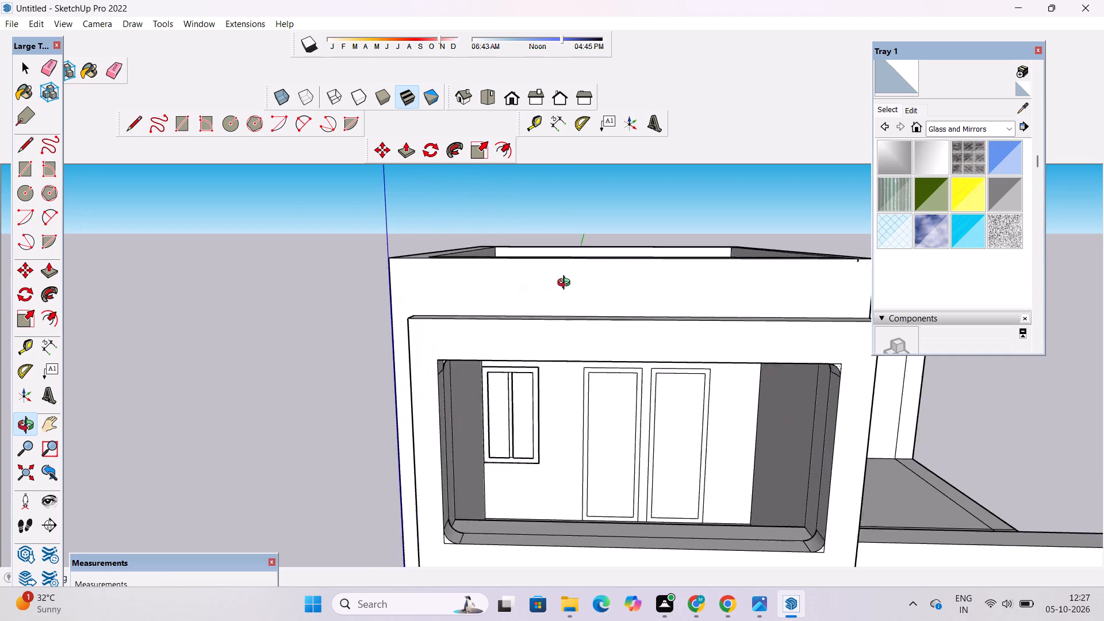
scroll(566, 284, up, 7)
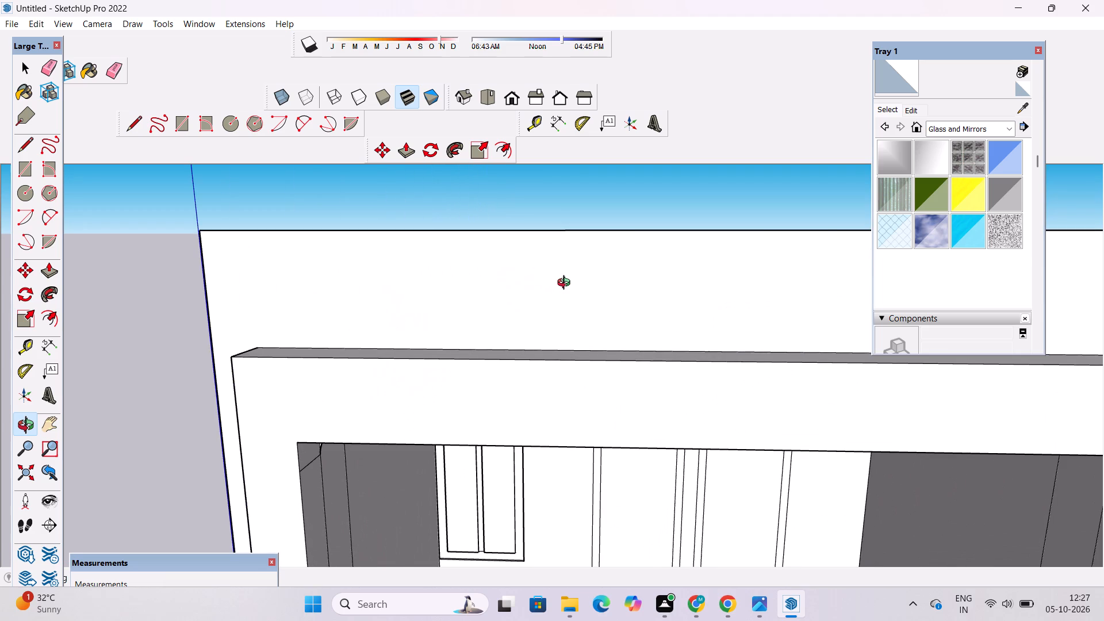
scroll(566, 284, up, 4)
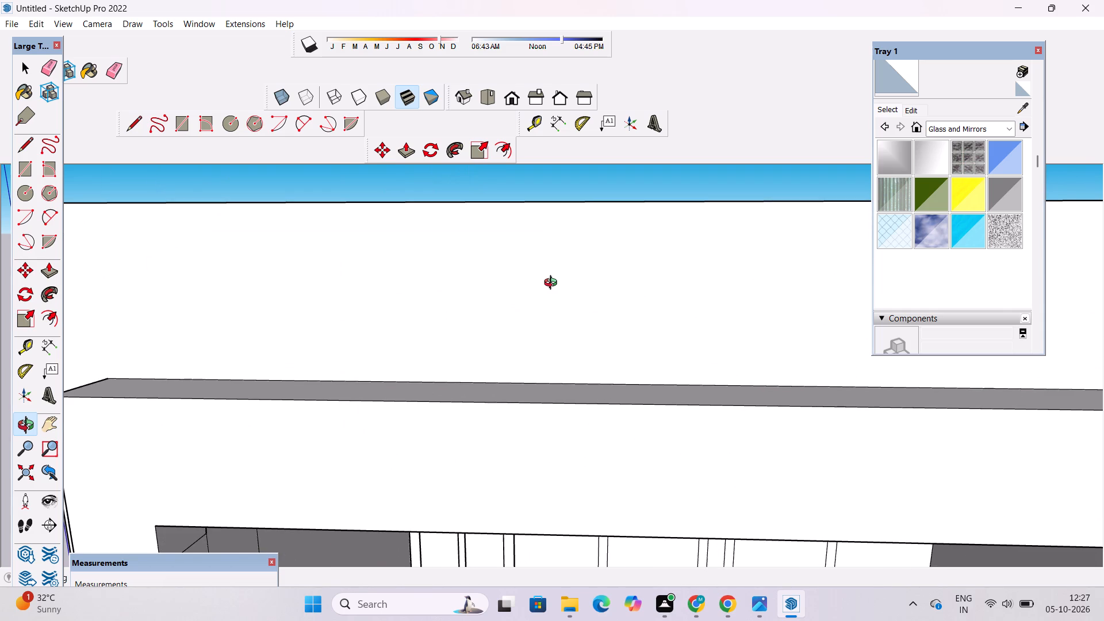
scroll(553, 284, down, 5)
scroll(553, 284, up, 2)
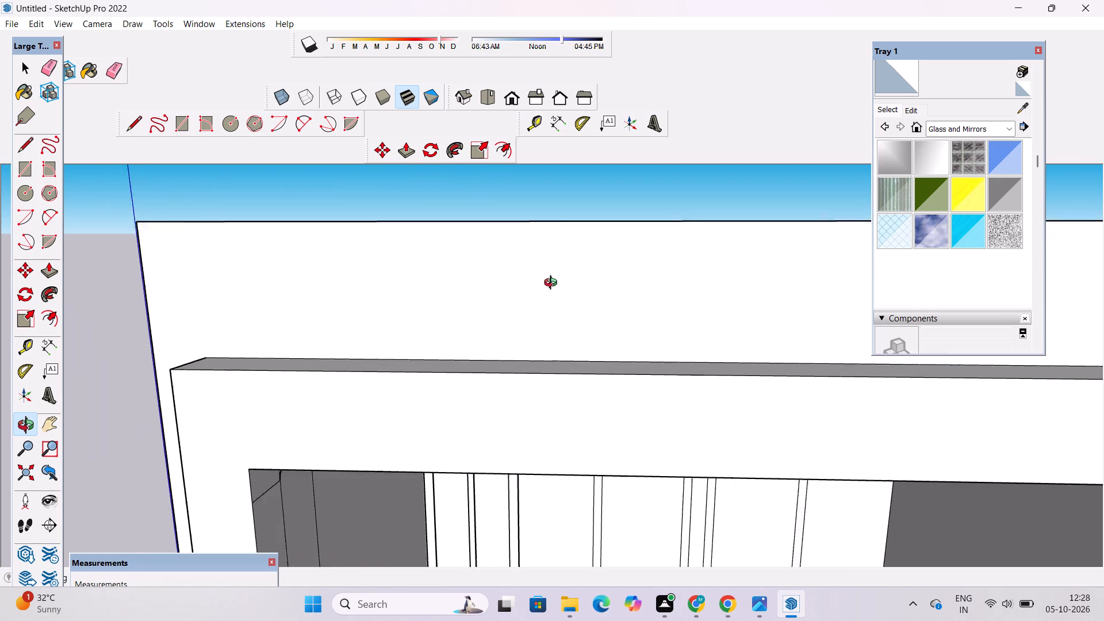
scroll(553, 284, up, 1)
scroll(549, 287, down, 4)
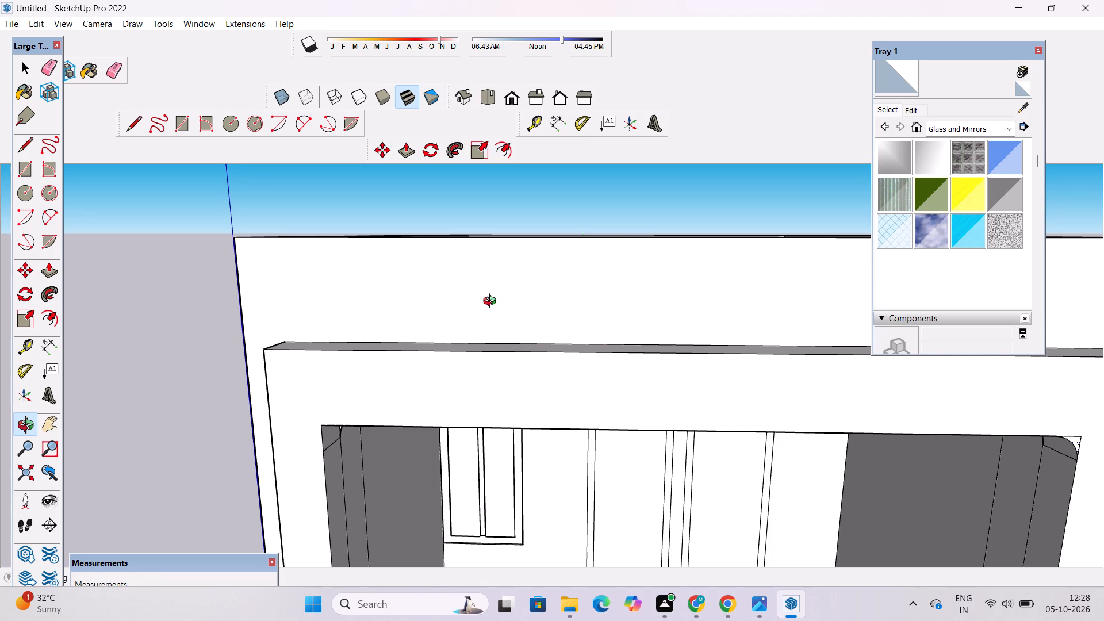
shift+drag(492, 302, 546, 294)
scroll(598, 268, down, 4)
drag(598, 268, 611, 367)
scroll(573, 287, down, 5)
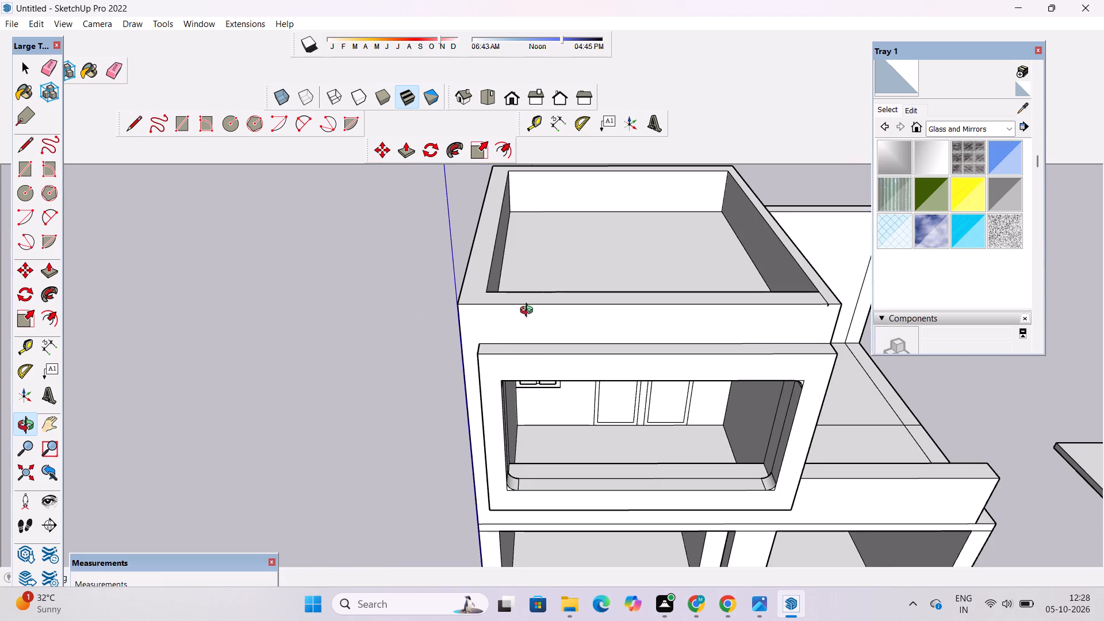
Push/Pull the small face at the opening's upper left rounded corner outward, flush with the projecting border's front.
shift+drag(563, 352, 465, 379)
drag(680, 394, 668, 312)
scroll(658, 328, up, 3)
shift+drag(669, 325, 639, 318)
scroll(400, 336, up, 5)
drag(403, 382, 410, 267)
shift+drag(410, 267, 625, 359)
scroll(546, 329, up, 7)
shift+drag(552, 327, 512, 333)
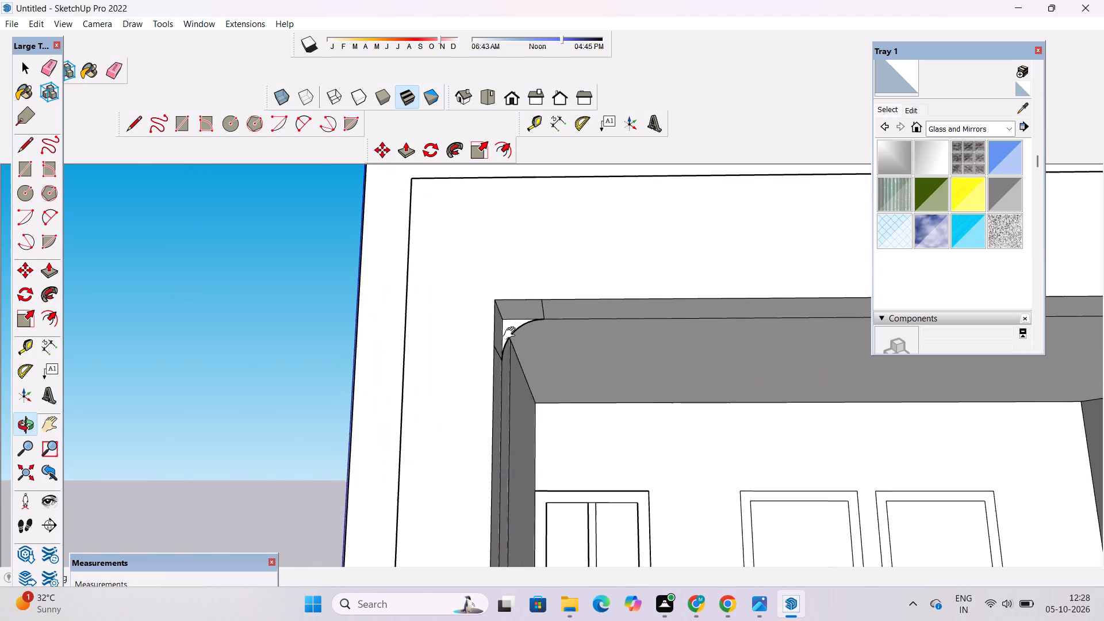
shift+drag(512, 333, 511, 334)
key(p)
key(space)
click(509, 327)
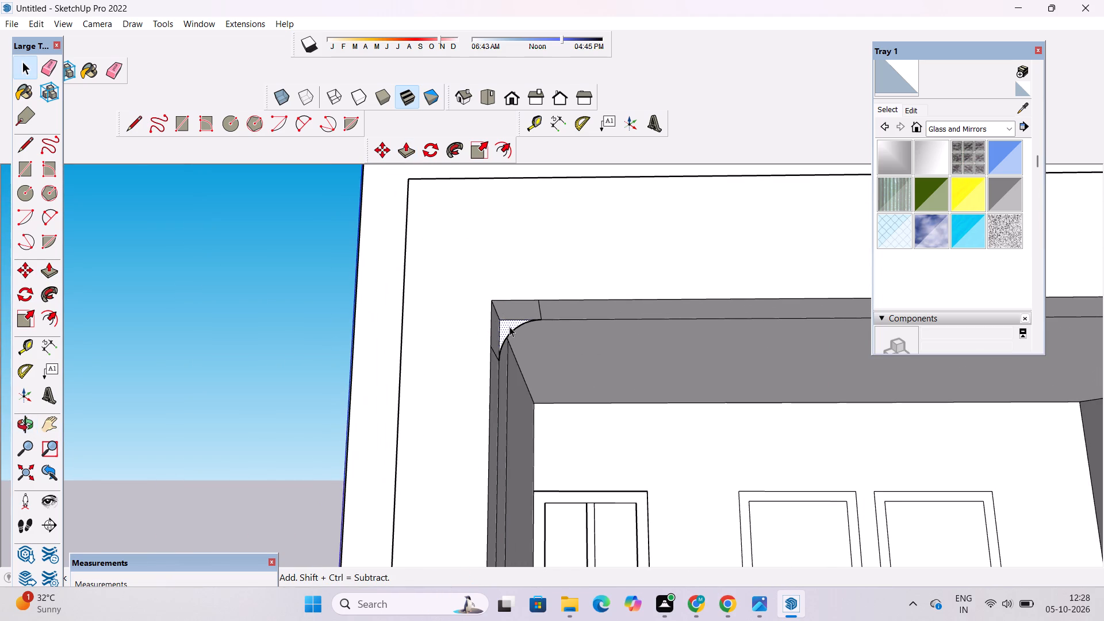
key(p)
click(509, 327)
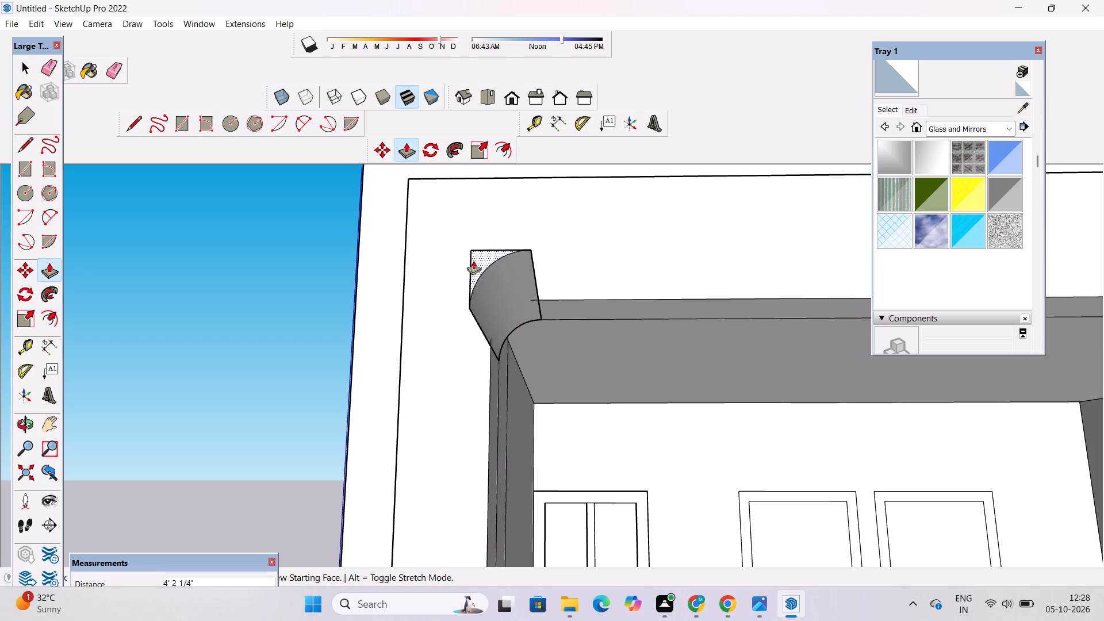
click(433, 355)
Erase the short stray edge at the top of the parapet's outer side face, near its rear corner.
key(o)
scroll(462, 328, down, 6)
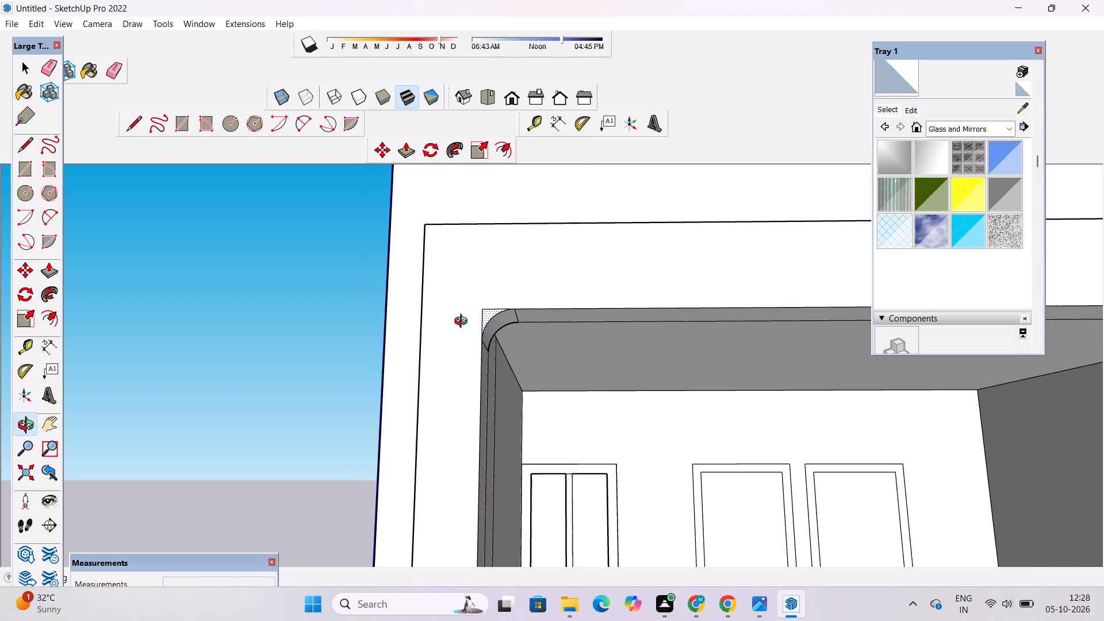
scroll(463, 323, down, 20)
scroll(463, 323, down, 2)
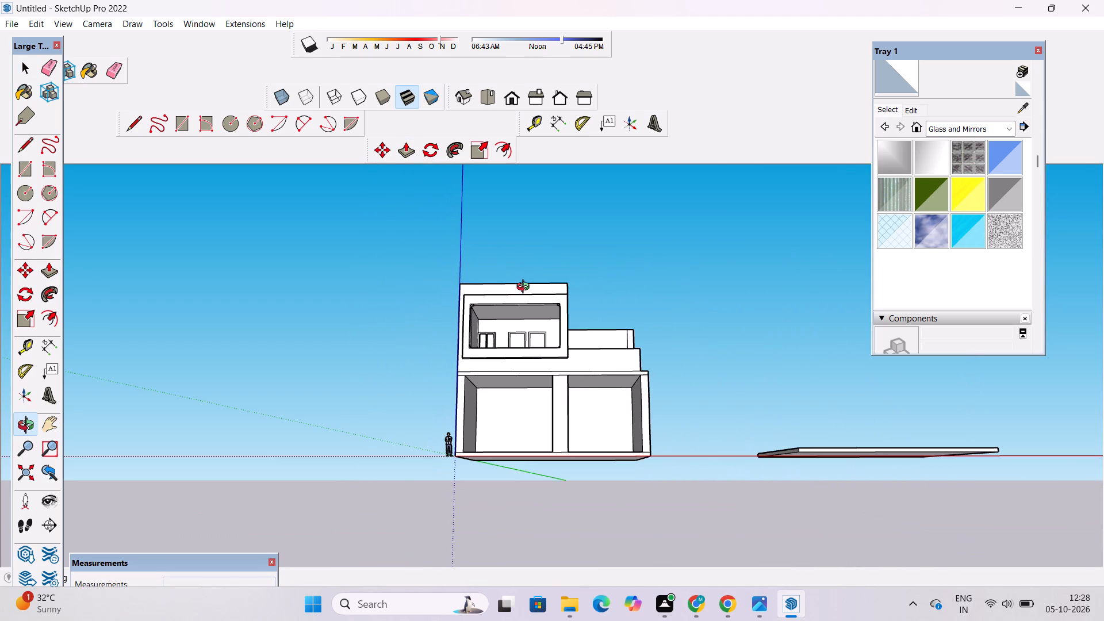
scroll(526, 288, down, 3)
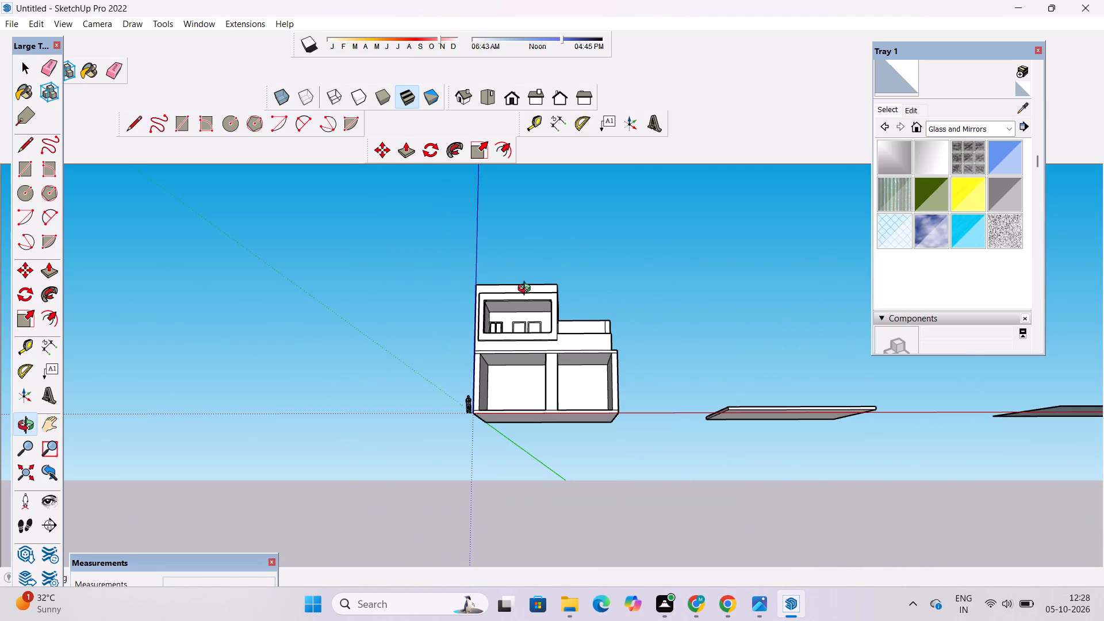
shift+drag(588, 328, 522, 321)
drag(521, 324, 534, 408)
scroll(478, 287, up, 7)
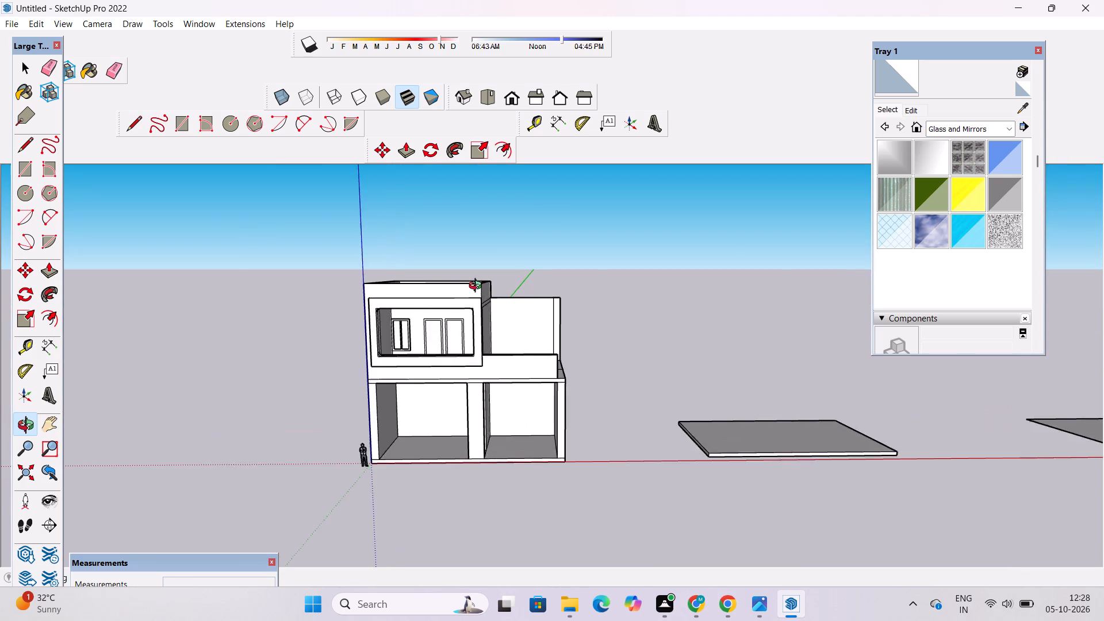
scroll(478, 287, up, 3)
drag(732, 254, 423, 278)
scroll(523, 288, up, 3)
drag(497, 322, 505, 358)
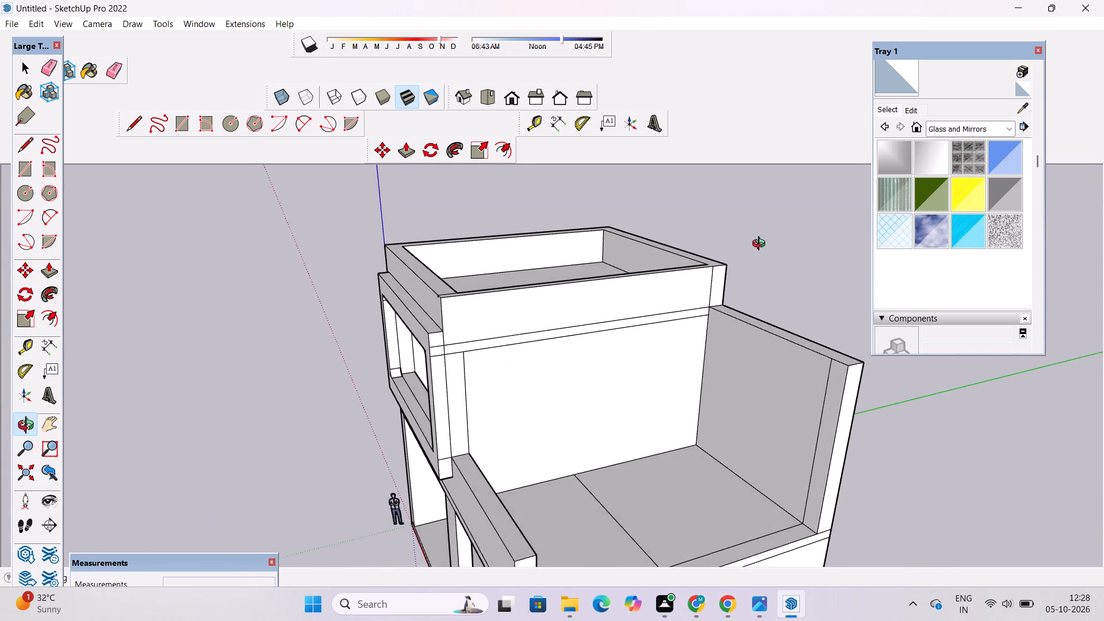
scroll(761, 245, up, 4)
shift+drag(723, 292, 697, 309)
scroll(675, 315, up, 4)
key(e)
drag(668, 316, 641, 344)
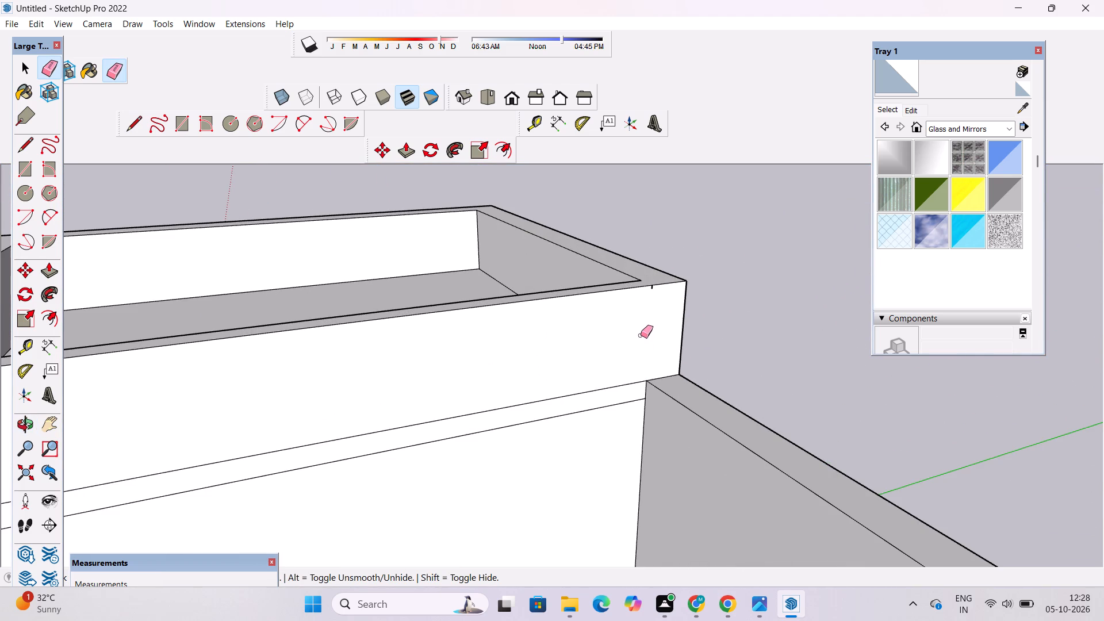
key(o)
scroll(658, 292, up, 15)
key(e)
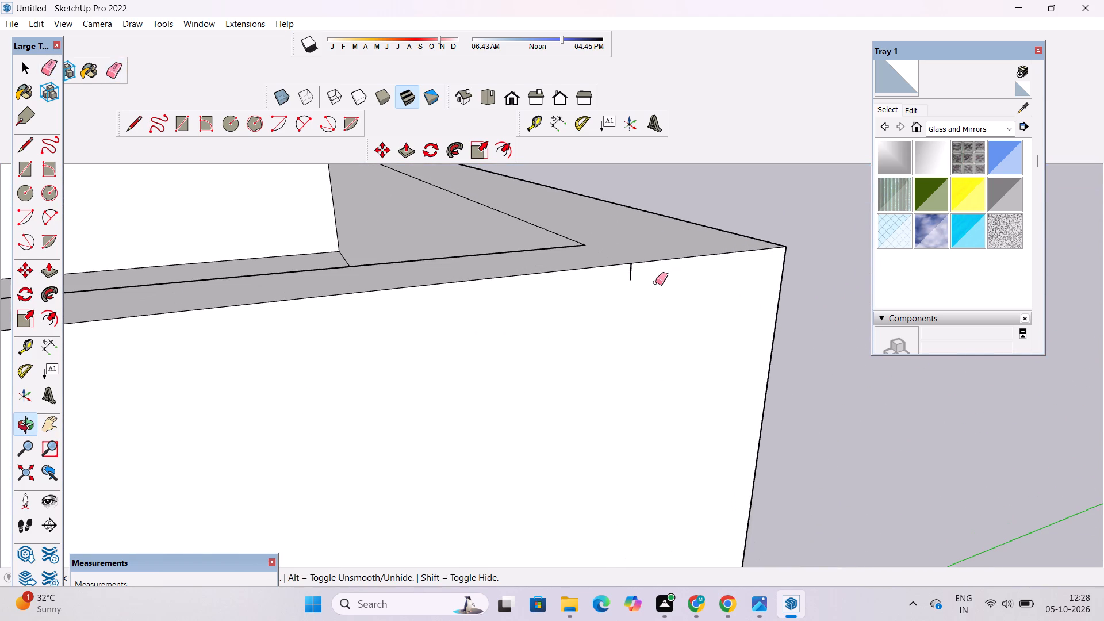
drag(650, 274, 619, 281)
Erase the leftover square-corner edges around the rounded upper left corner of the upper storey's front opening.
key(o)
scroll(643, 248, down, 8)
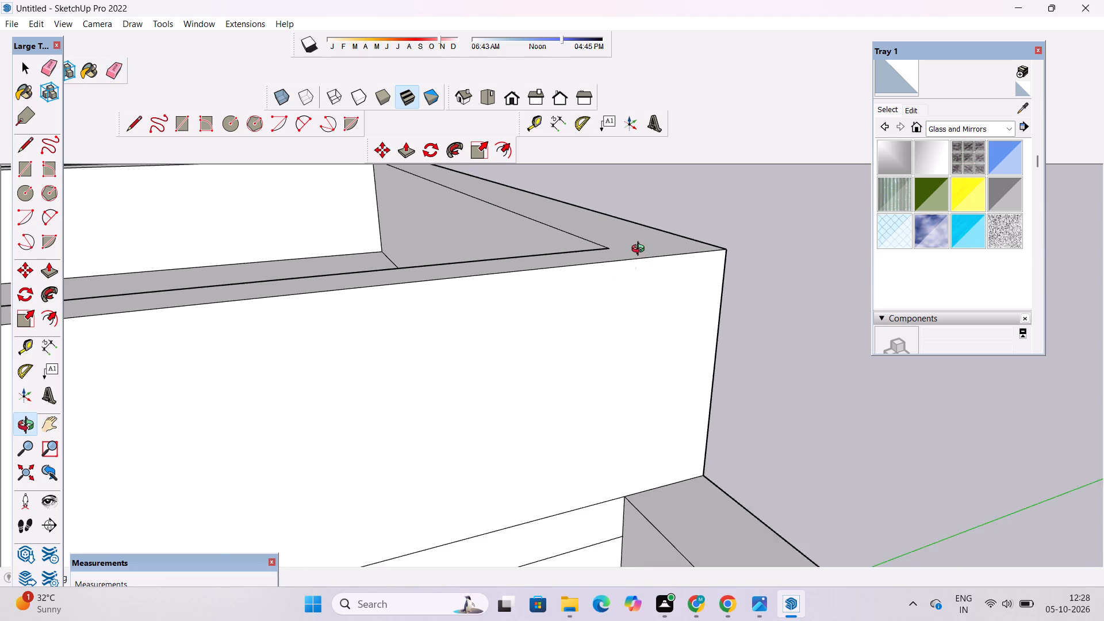
scroll(641, 250, down, 20)
drag(404, 343, 679, 325)
scroll(563, 302, up, 3)
shift+drag(466, 326, 454, 375)
scroll(240, 391, up, 5)
scroll(489, 336, up, 1)
shift+drag(534, 335, 484, 342)
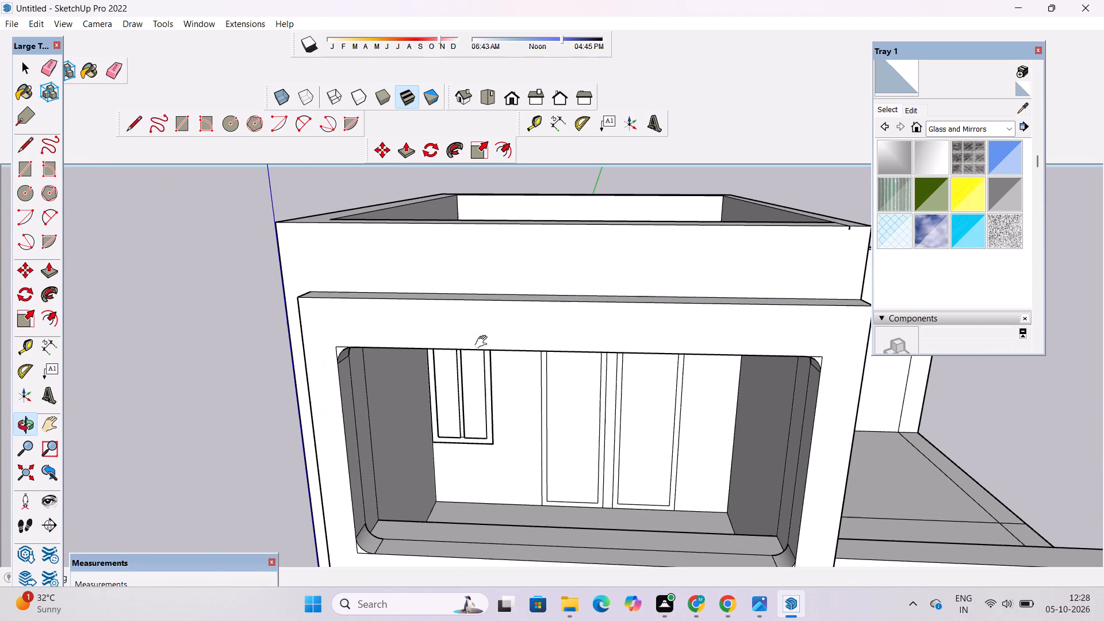
scroll(317, 391, up, 8)
drag(375, 381, 363, 255)
scroll(363, 239, down, 6)
shift+drag(361, 244, 312, 262)
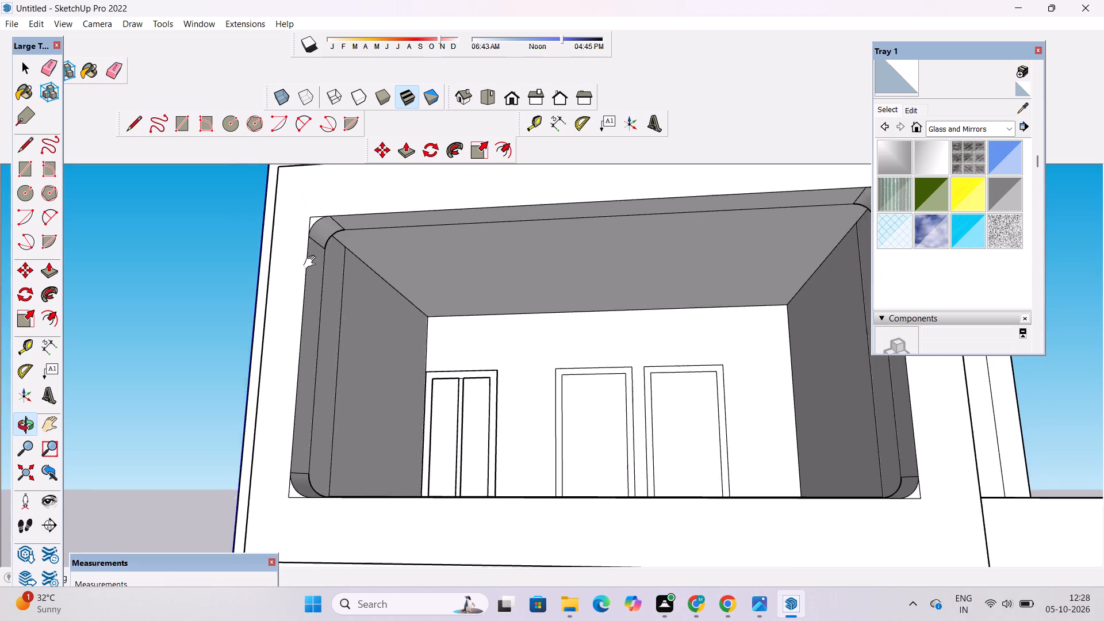
shift+drag(312, 263, 450, 347)
scroll(370, 255, up, 5)
shift+drag(397, 228, 422, 316)
drag(422, 317, 353, 330)
key(e)
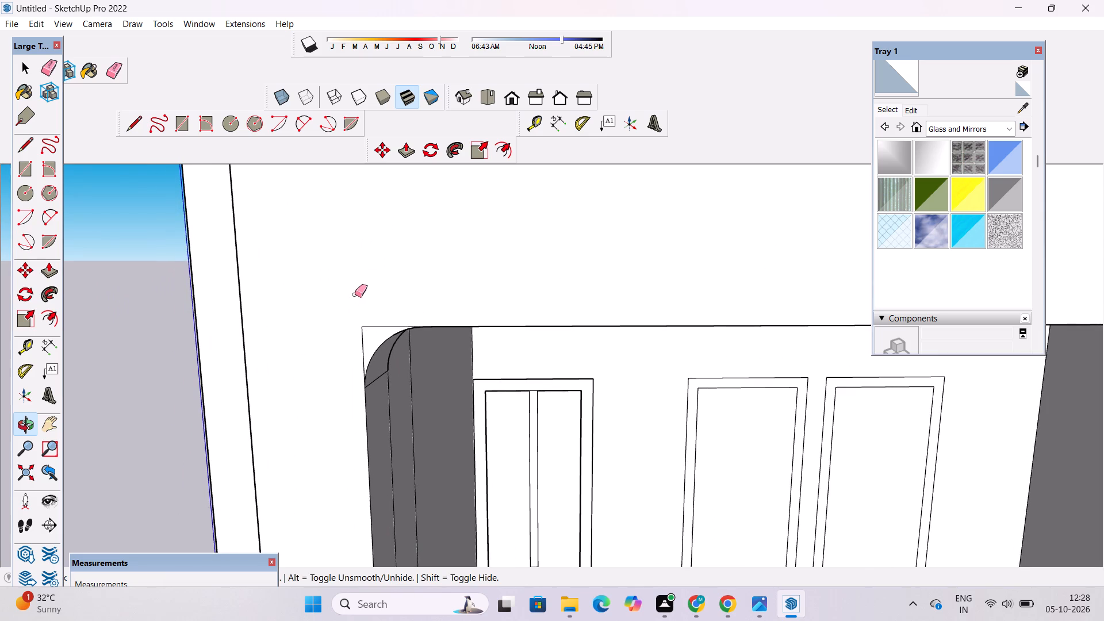
drag(369, 302, 362, 331)
Erase the leftover square-corner edges around the front opening's rounded upper right corner.
scroll(281, 306, down, 10)
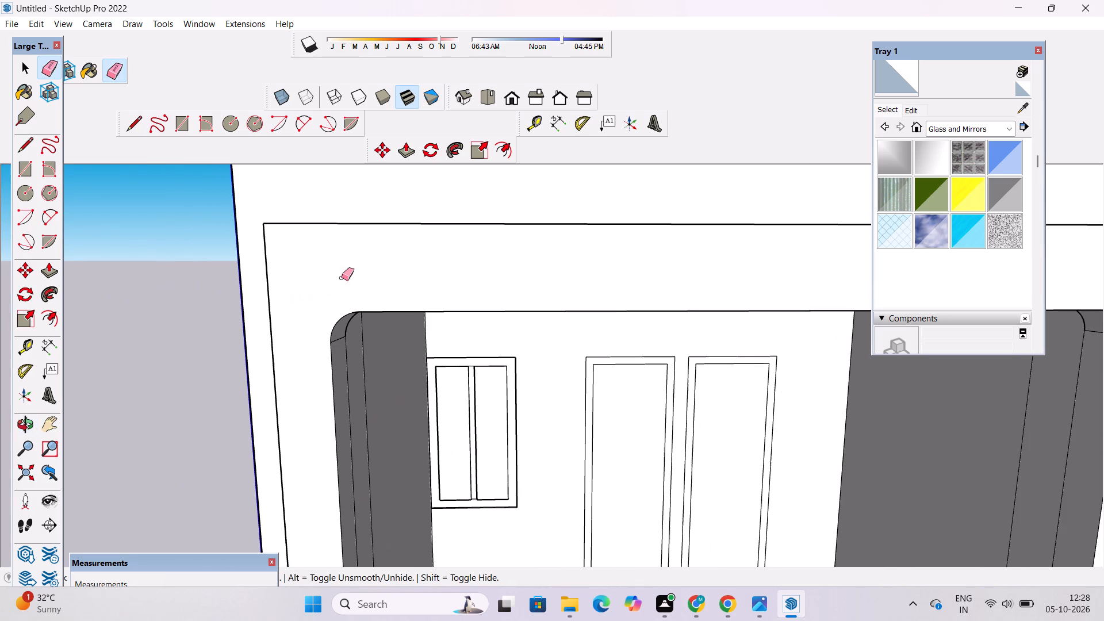
scroll(396, 293, down, 10)
scroll(645, 301, up, 9)
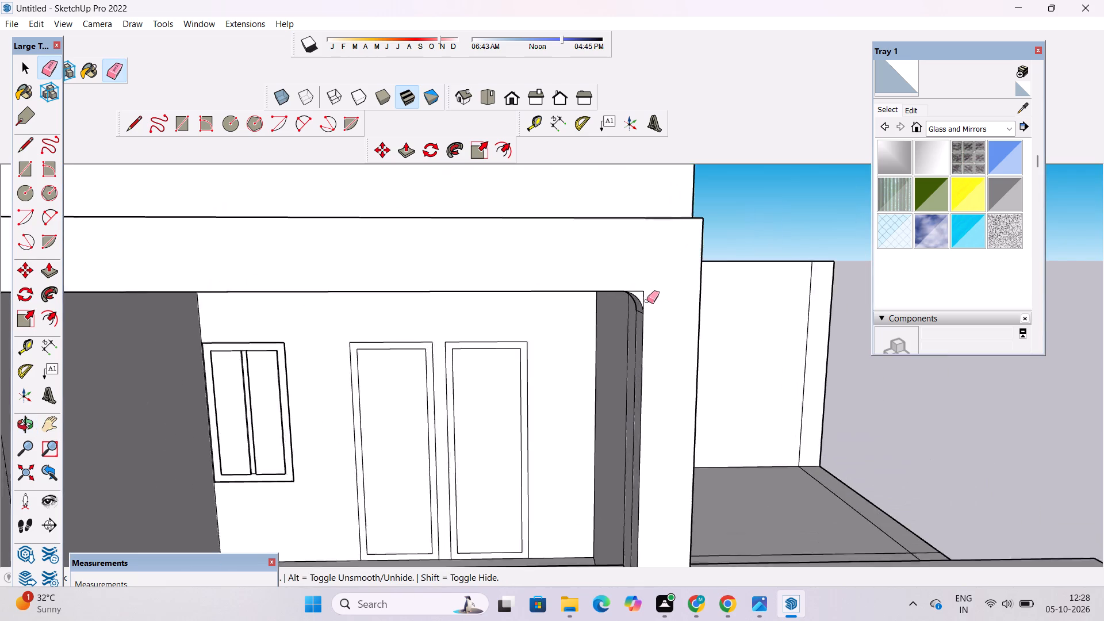
scroll(647, 301, up, 12)
drag(623, 270, 640, 298)
Erase the leftover square-corner edges around the front opening's rounded lower right corner.
scroll(624, 266, down, 8)
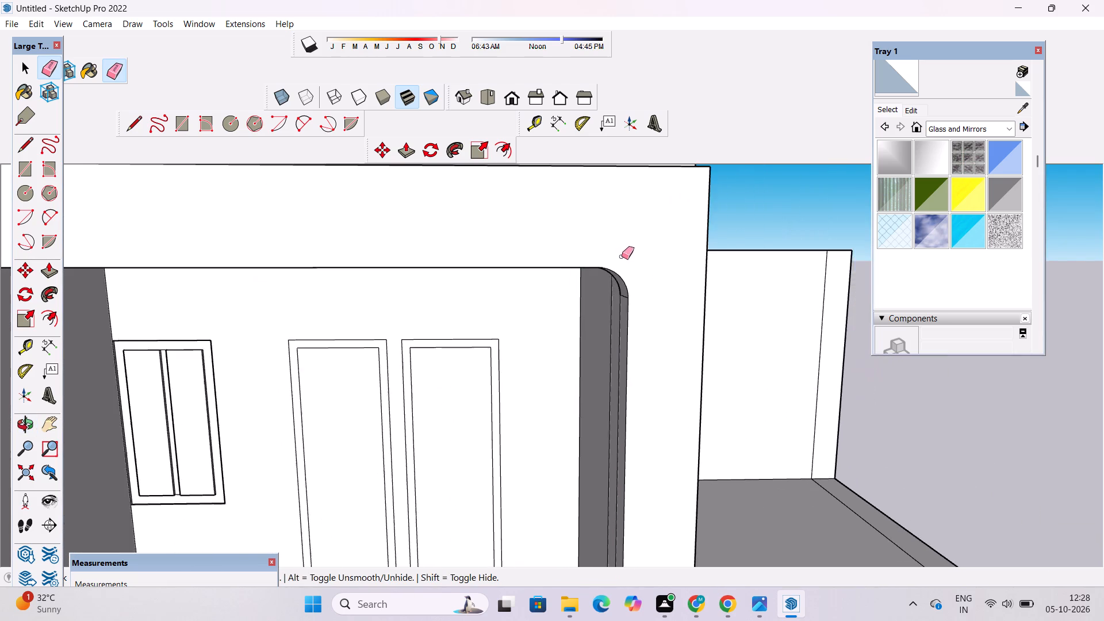
scroll(622, 256, down, 7)
scroll(636, 445, up, 4)
scroll(642, 315, down, 6)
scroll(636, 299, up, 1)
scroll(636, 300, down, 3)
scroll(639, 501, up, 6)
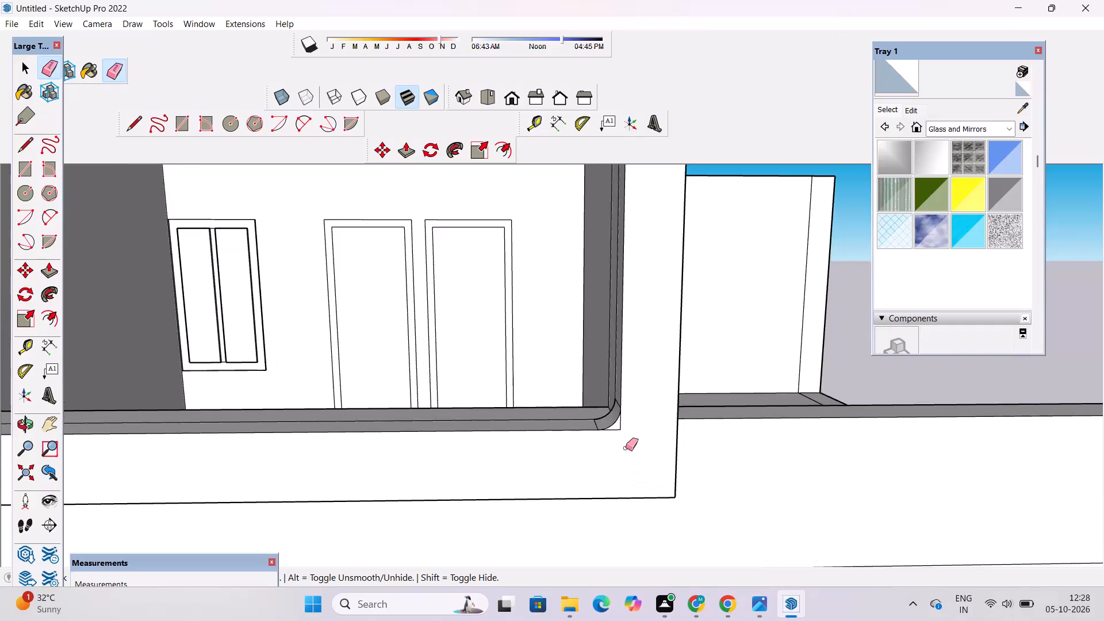
scroll(626, 448, up, 8)
drag(634, 382, 602, 425)
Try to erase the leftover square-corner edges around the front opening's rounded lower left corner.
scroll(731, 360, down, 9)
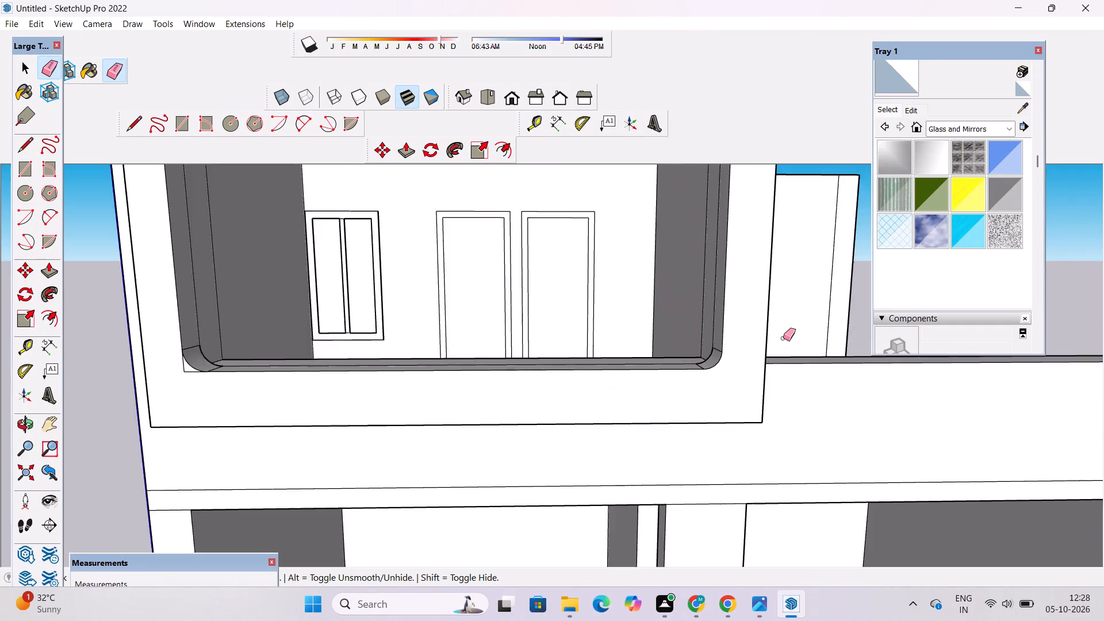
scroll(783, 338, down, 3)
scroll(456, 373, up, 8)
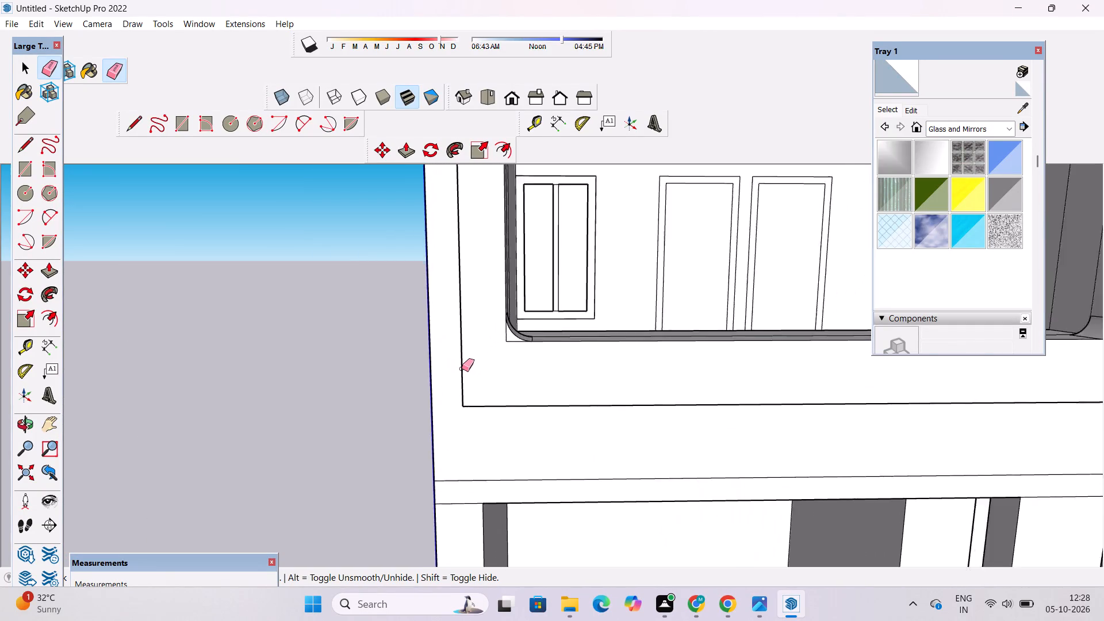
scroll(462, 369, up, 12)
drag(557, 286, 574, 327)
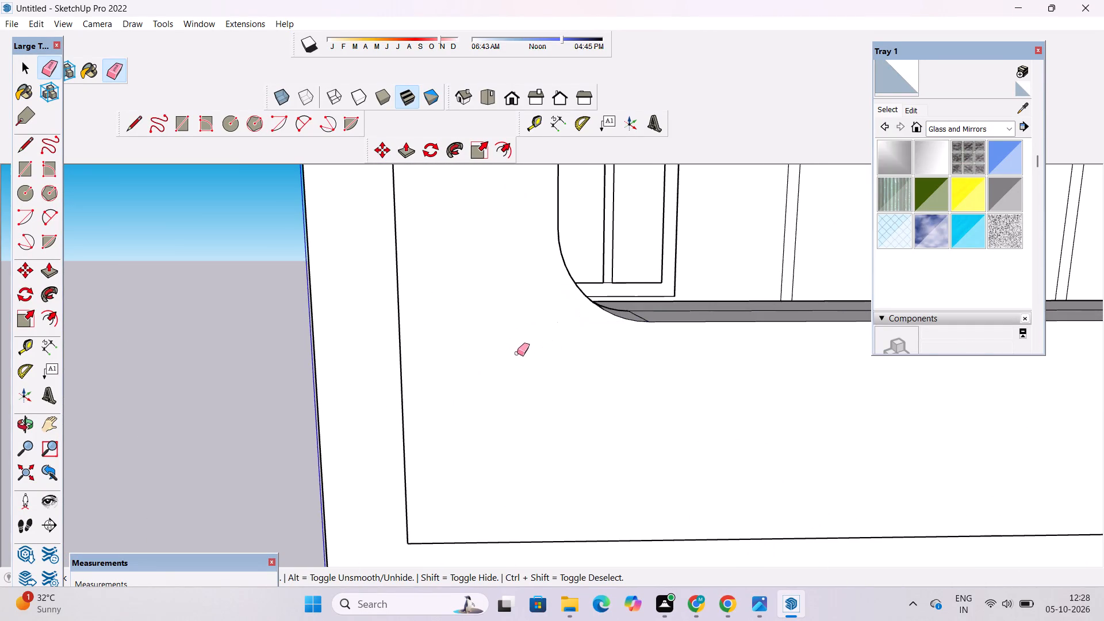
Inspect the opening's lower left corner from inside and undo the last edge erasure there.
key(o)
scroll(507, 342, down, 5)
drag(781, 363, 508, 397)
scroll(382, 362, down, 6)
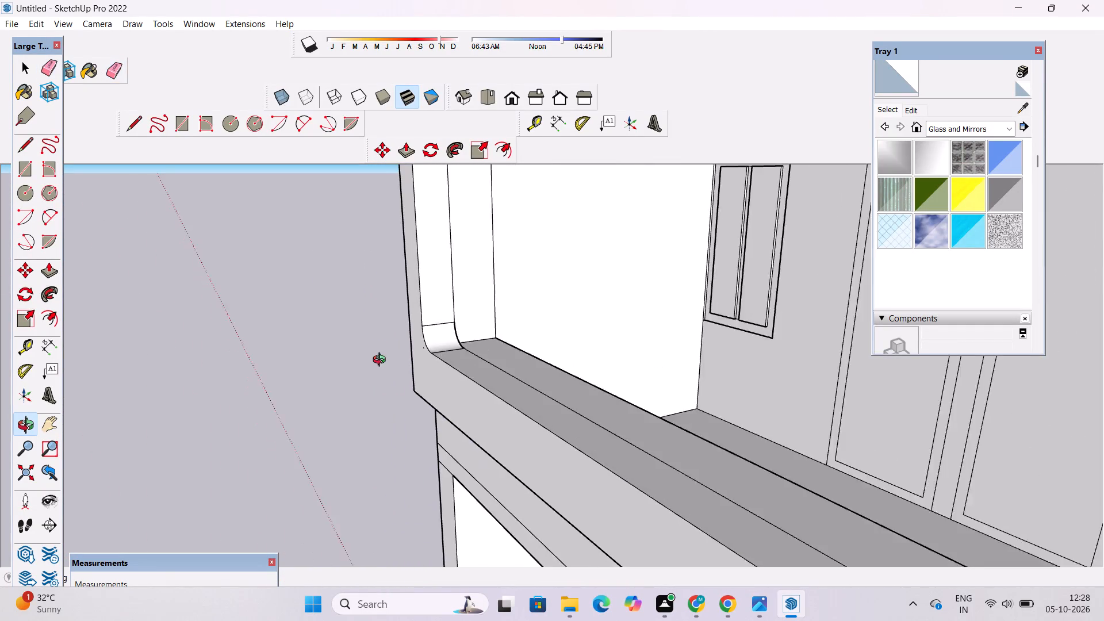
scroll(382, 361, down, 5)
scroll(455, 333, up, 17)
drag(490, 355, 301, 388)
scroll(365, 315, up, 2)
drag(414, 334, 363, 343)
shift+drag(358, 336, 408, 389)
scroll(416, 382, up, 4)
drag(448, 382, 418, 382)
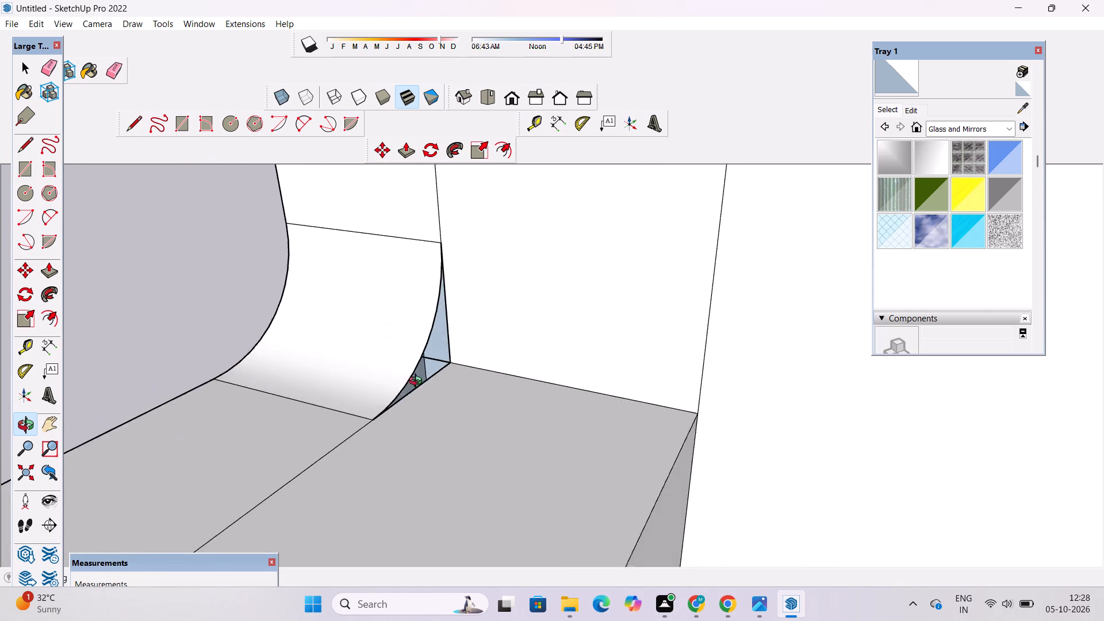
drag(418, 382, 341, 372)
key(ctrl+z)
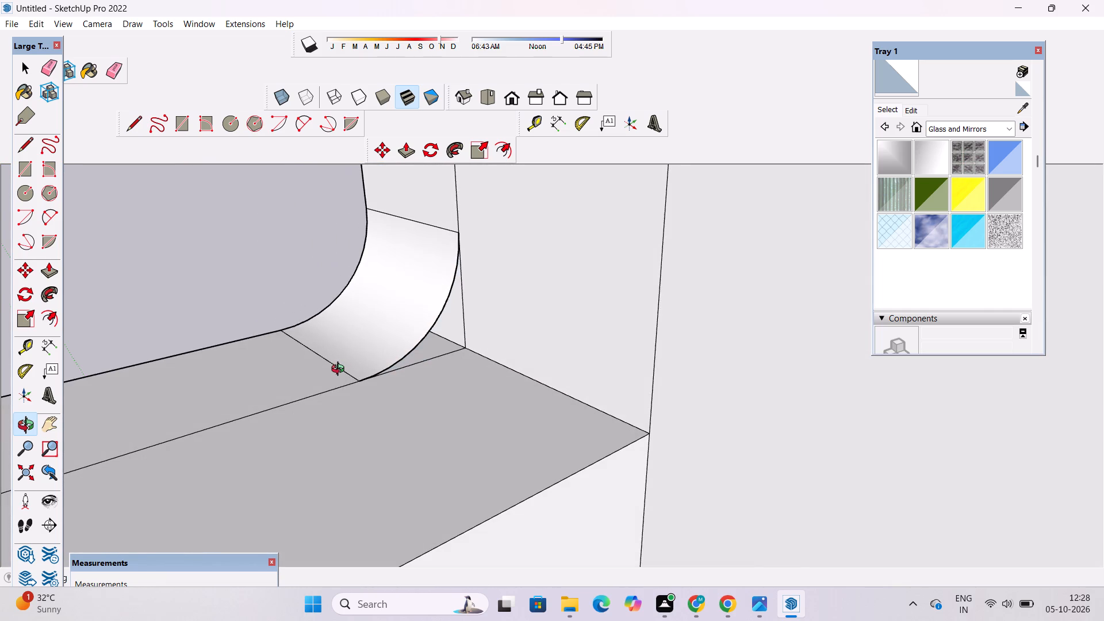
Draw a line from the curve's lower end to the square inner corner, closing the small face behind the lower left corner.
scroll(438, 356, up, 4)
key(space)
click(450, 342)
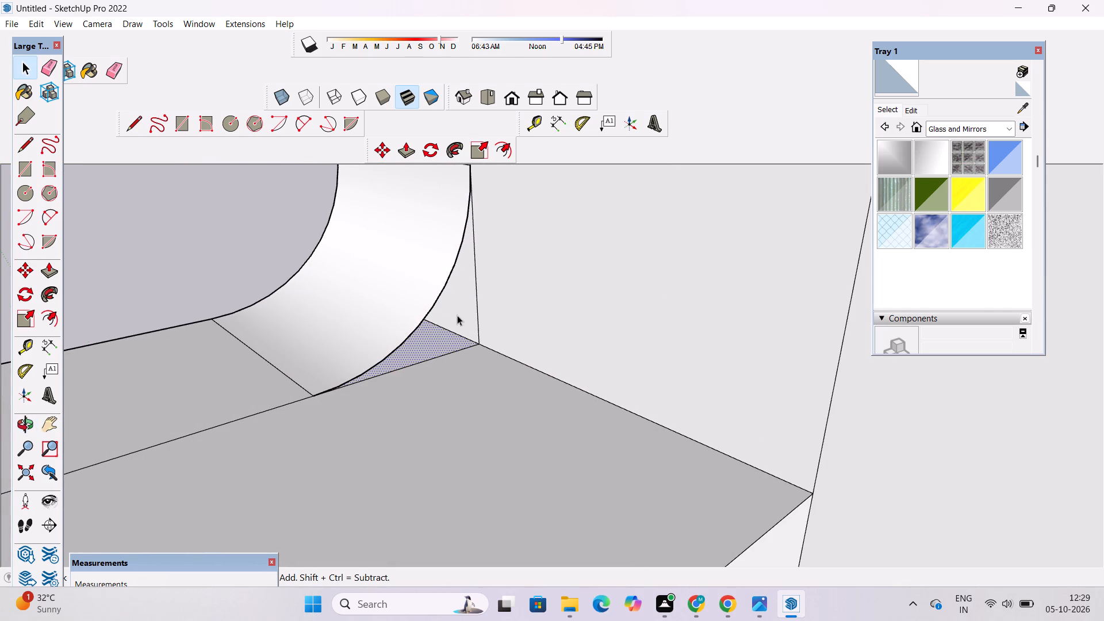
scroll(455, 306, down, 2)
key(space)
key(l)
scroll(426, 363, up, 4)
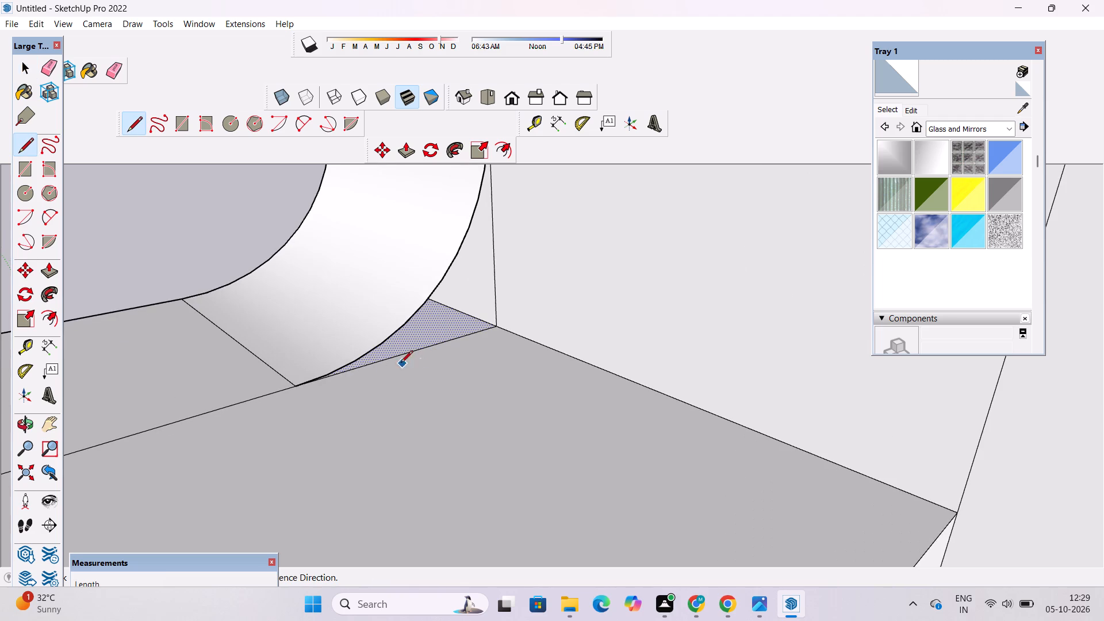
click(312, 381)
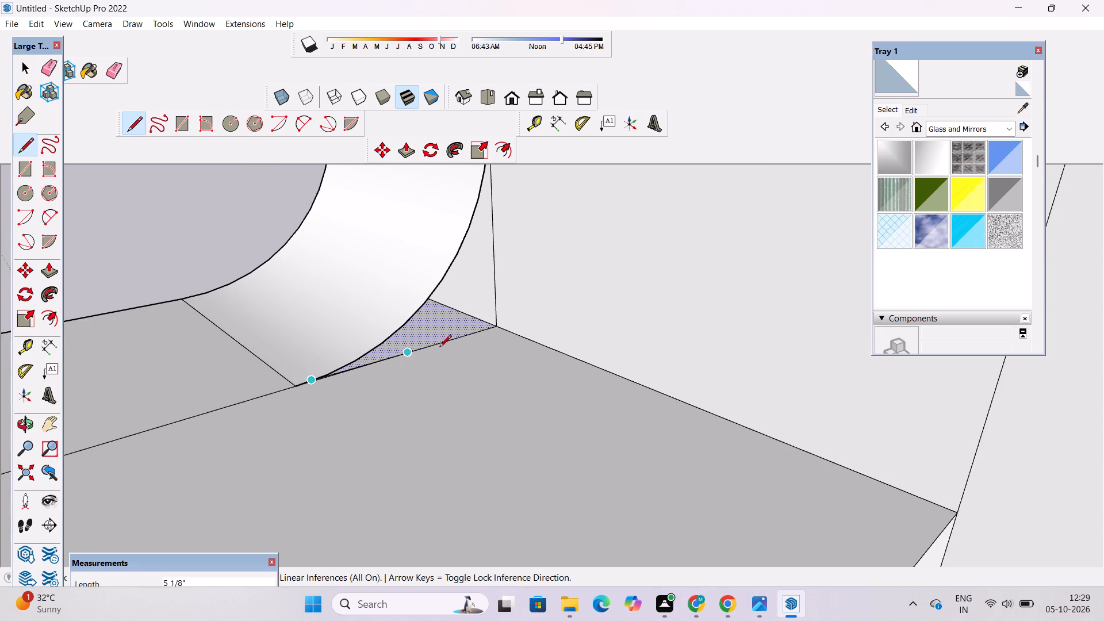
click(496, 329)
key(space)
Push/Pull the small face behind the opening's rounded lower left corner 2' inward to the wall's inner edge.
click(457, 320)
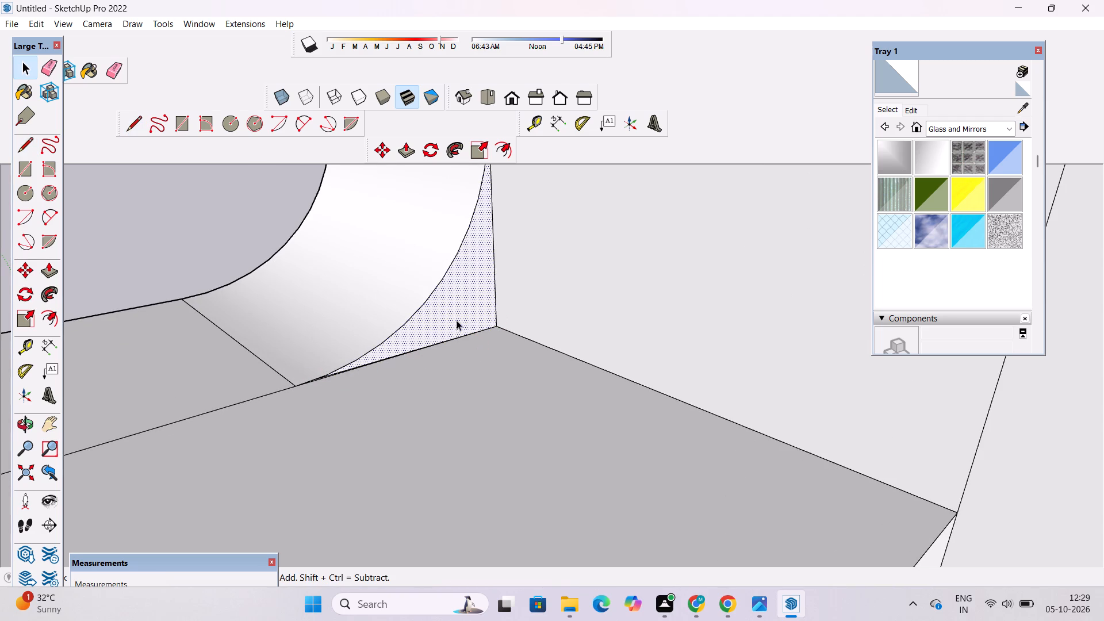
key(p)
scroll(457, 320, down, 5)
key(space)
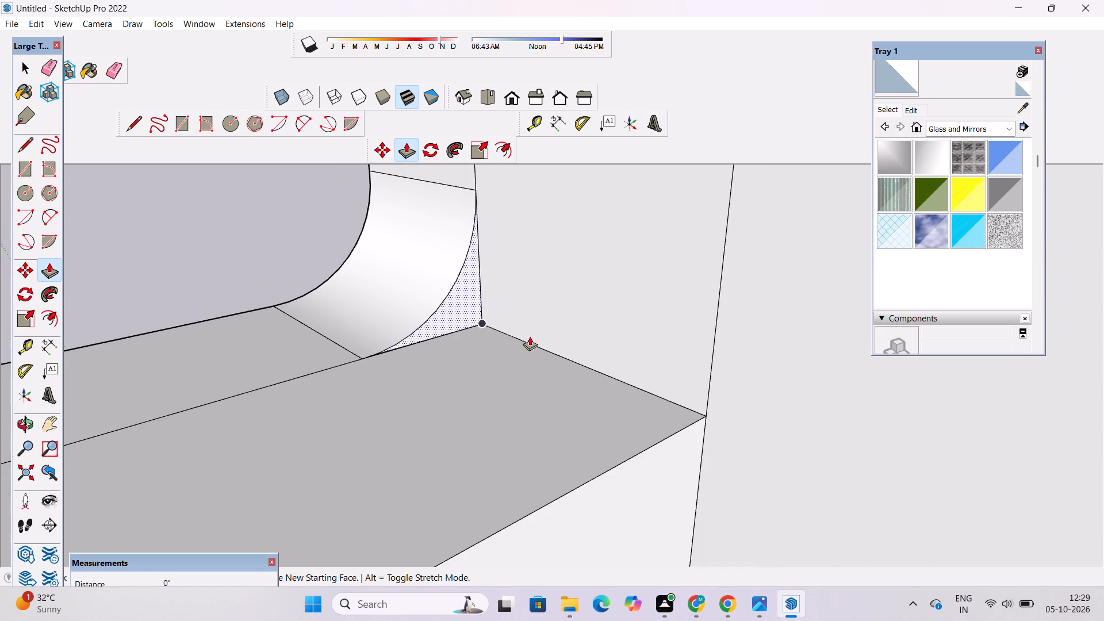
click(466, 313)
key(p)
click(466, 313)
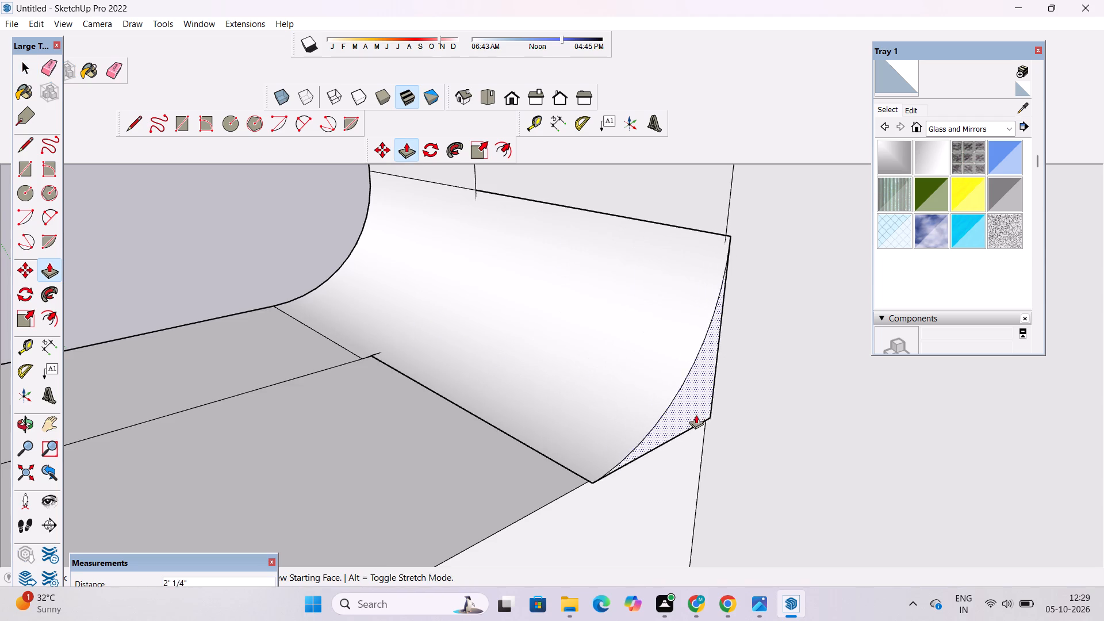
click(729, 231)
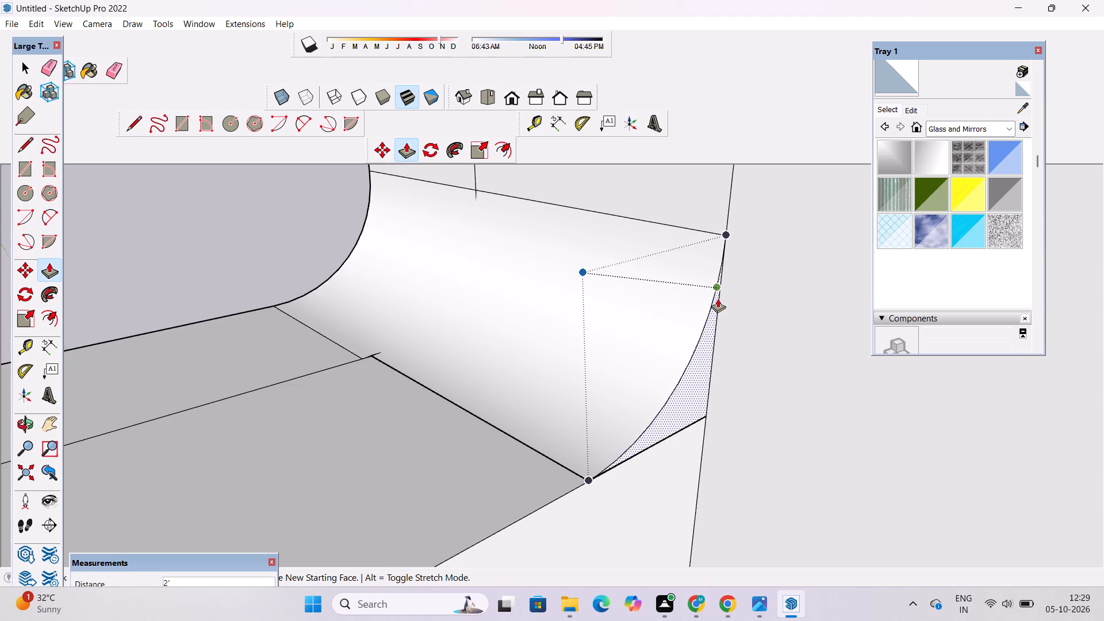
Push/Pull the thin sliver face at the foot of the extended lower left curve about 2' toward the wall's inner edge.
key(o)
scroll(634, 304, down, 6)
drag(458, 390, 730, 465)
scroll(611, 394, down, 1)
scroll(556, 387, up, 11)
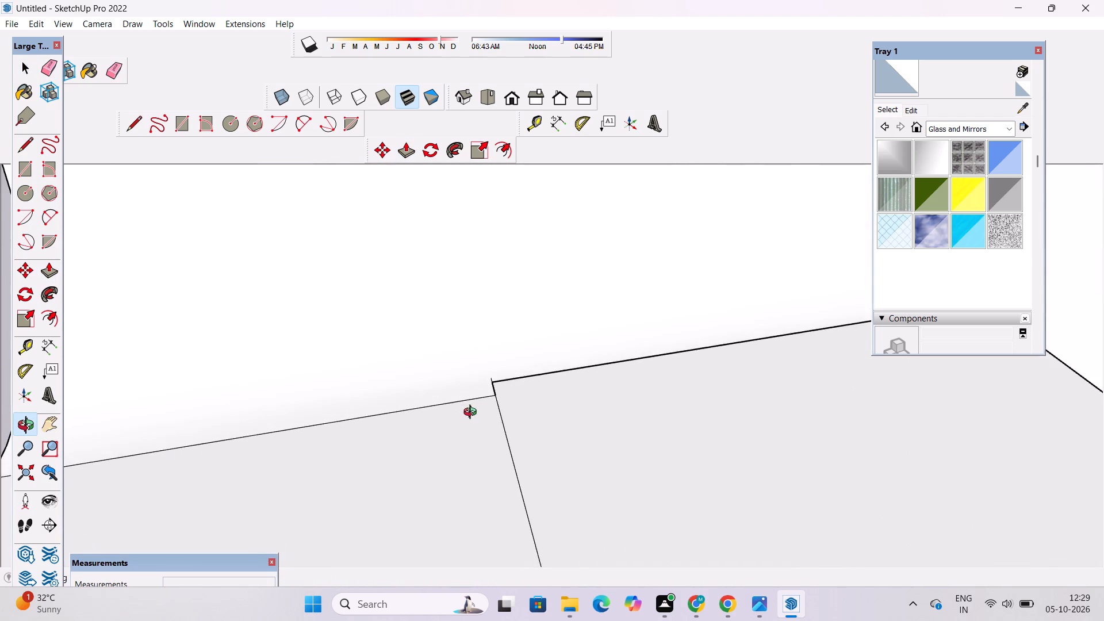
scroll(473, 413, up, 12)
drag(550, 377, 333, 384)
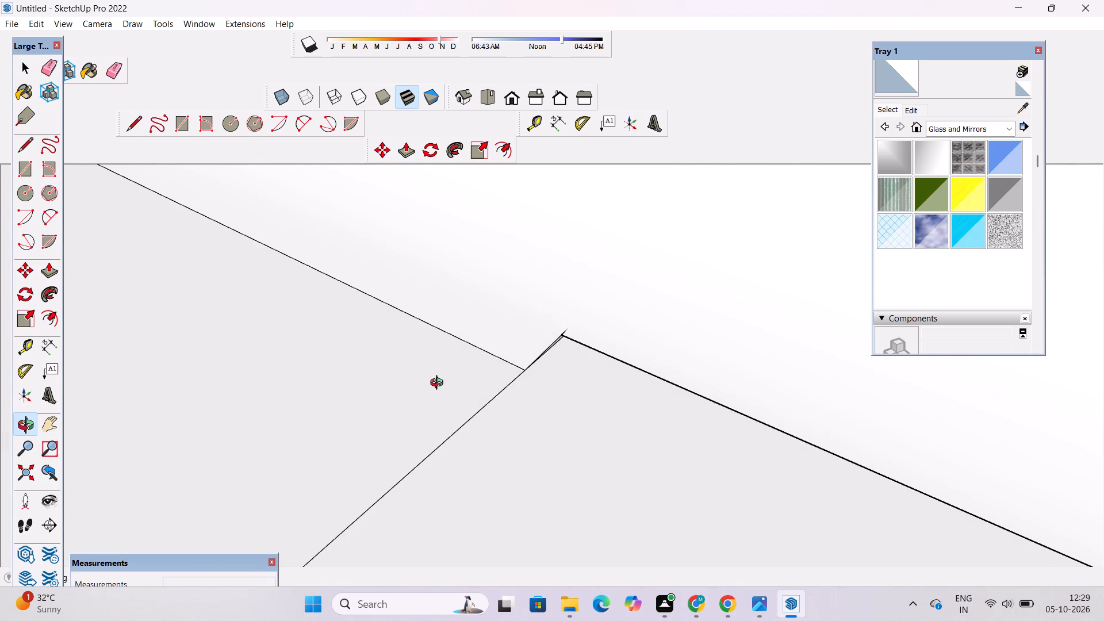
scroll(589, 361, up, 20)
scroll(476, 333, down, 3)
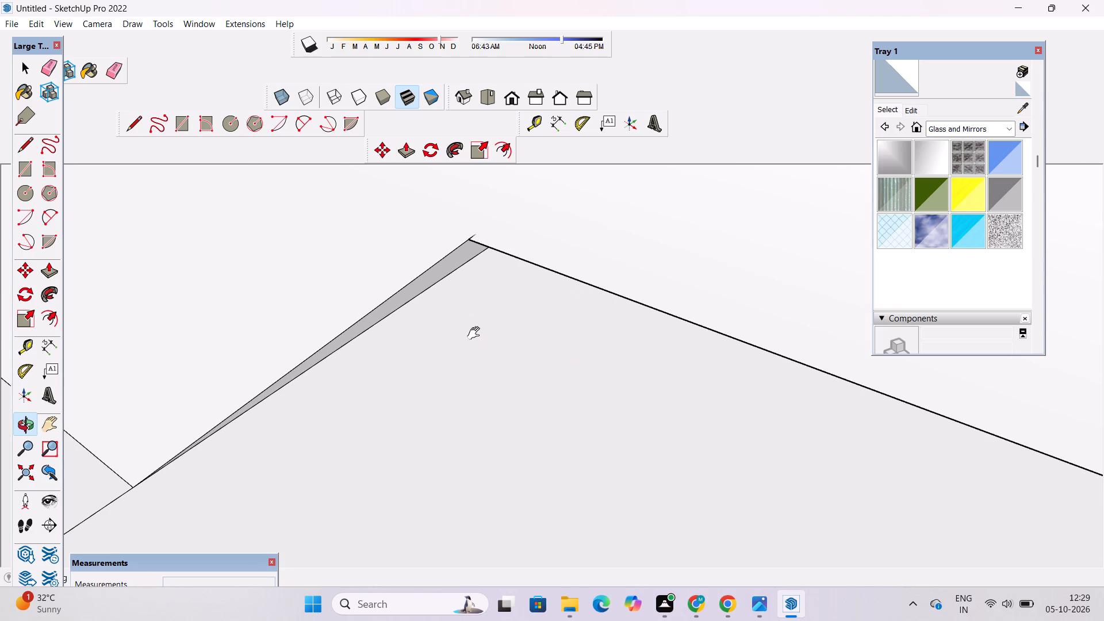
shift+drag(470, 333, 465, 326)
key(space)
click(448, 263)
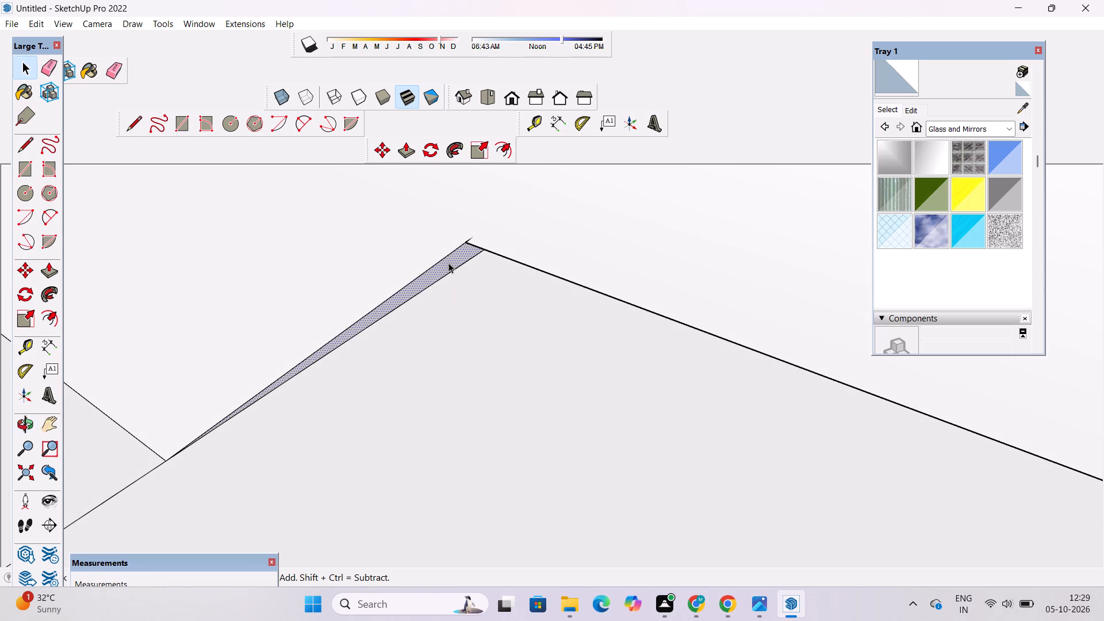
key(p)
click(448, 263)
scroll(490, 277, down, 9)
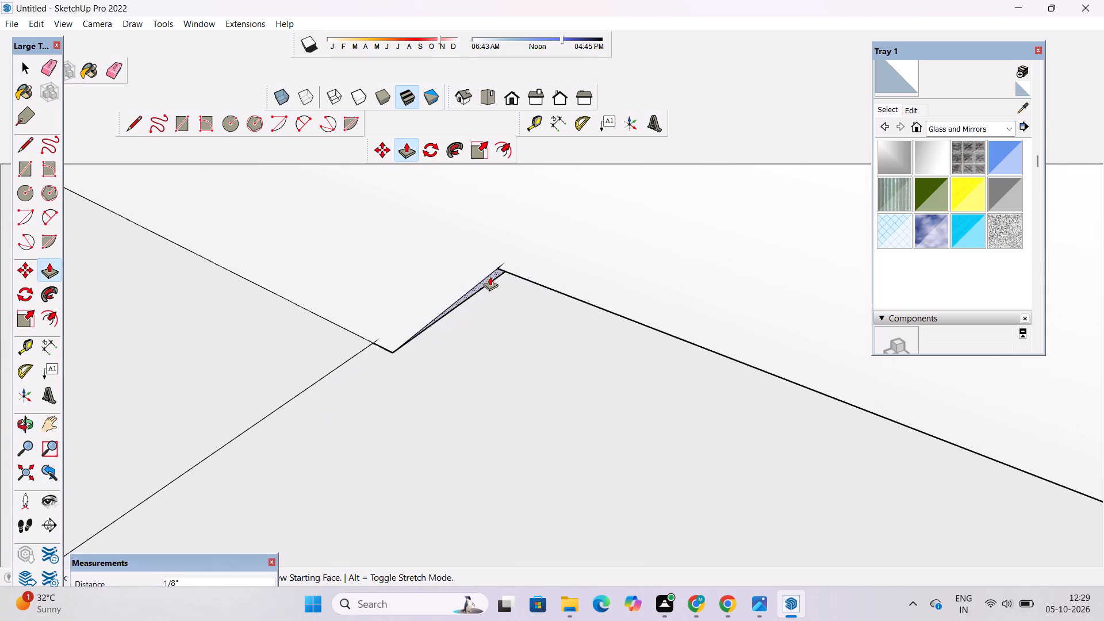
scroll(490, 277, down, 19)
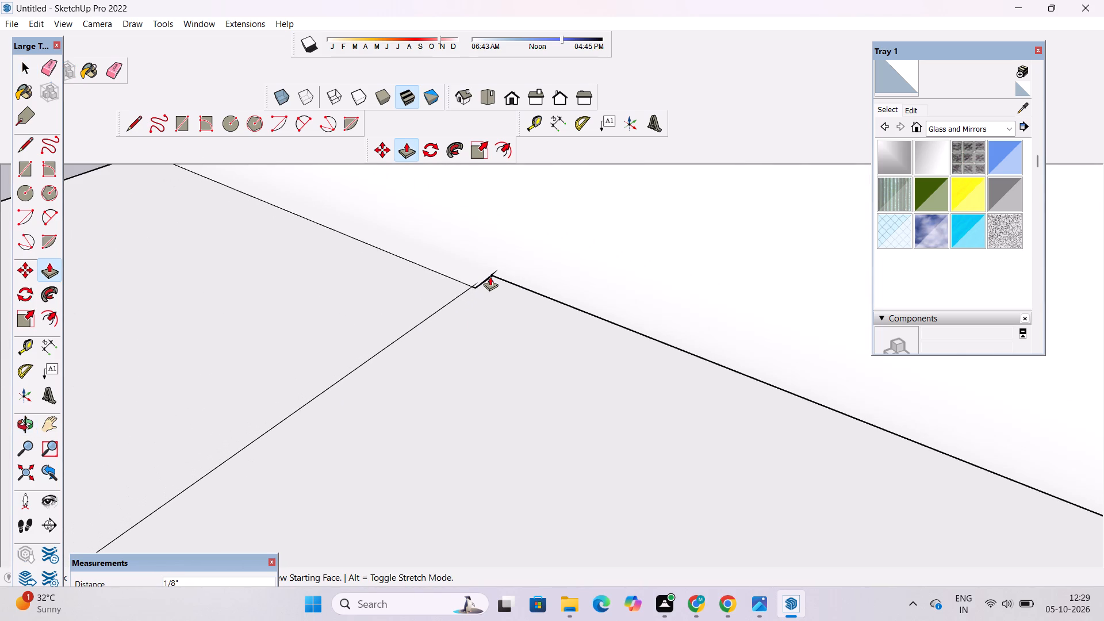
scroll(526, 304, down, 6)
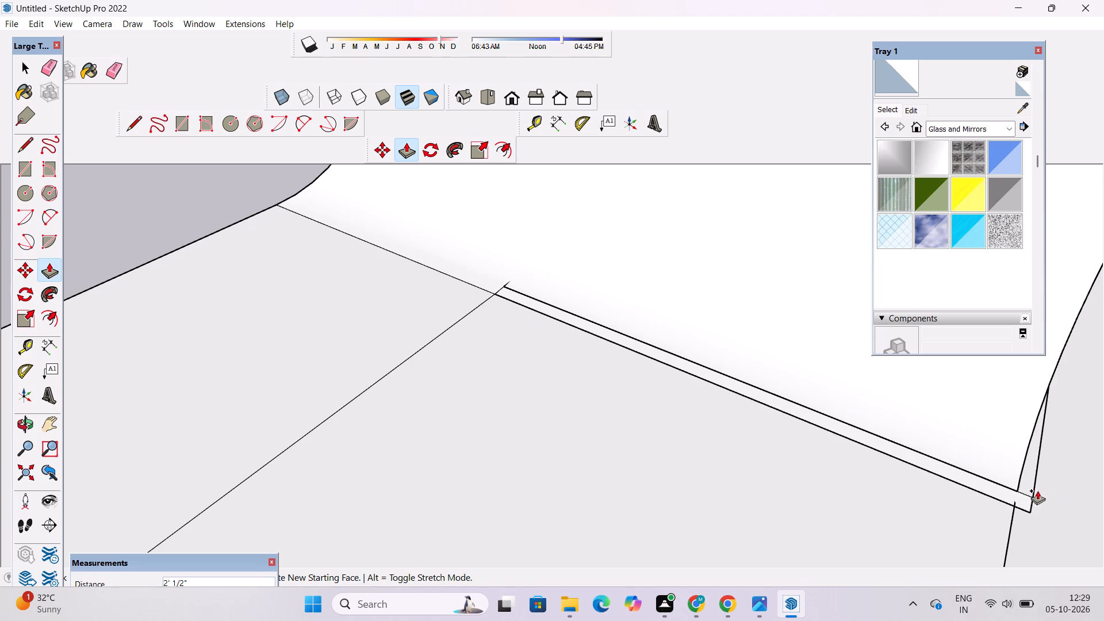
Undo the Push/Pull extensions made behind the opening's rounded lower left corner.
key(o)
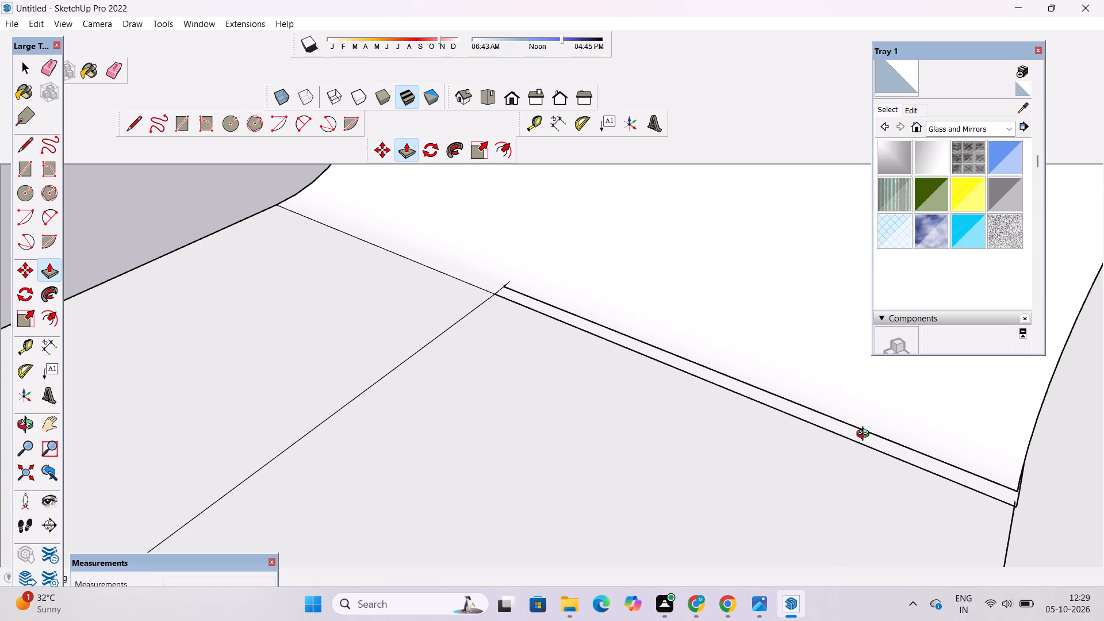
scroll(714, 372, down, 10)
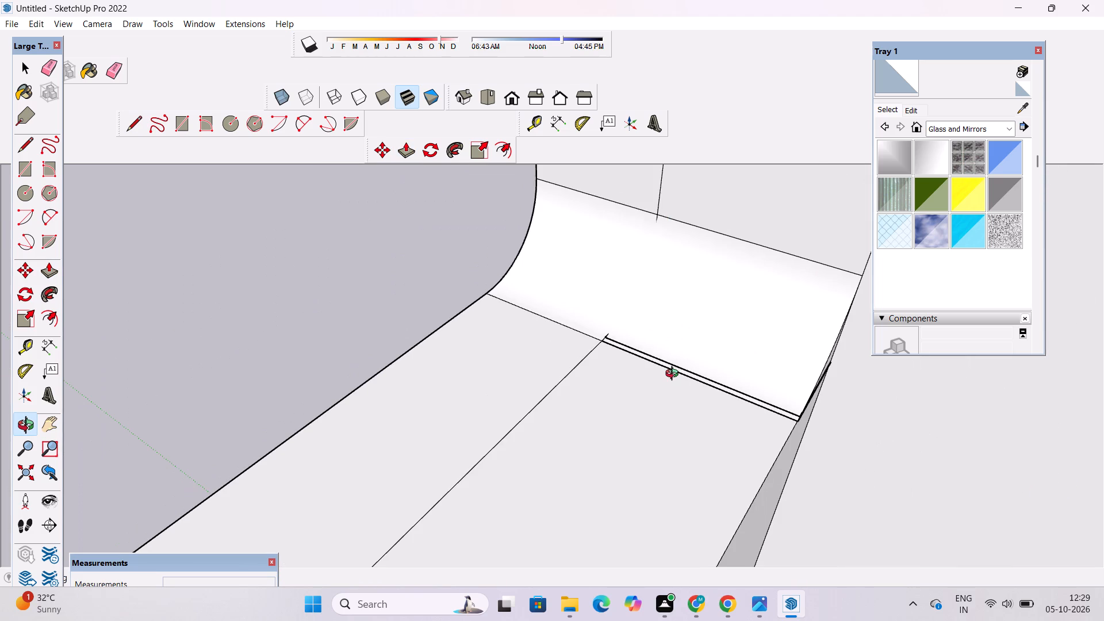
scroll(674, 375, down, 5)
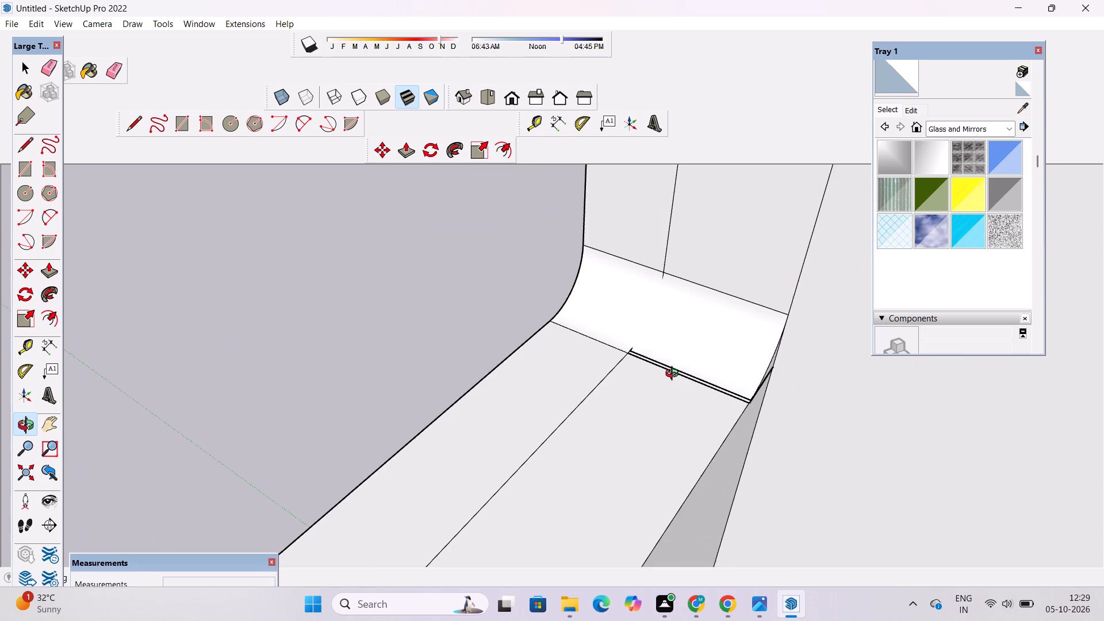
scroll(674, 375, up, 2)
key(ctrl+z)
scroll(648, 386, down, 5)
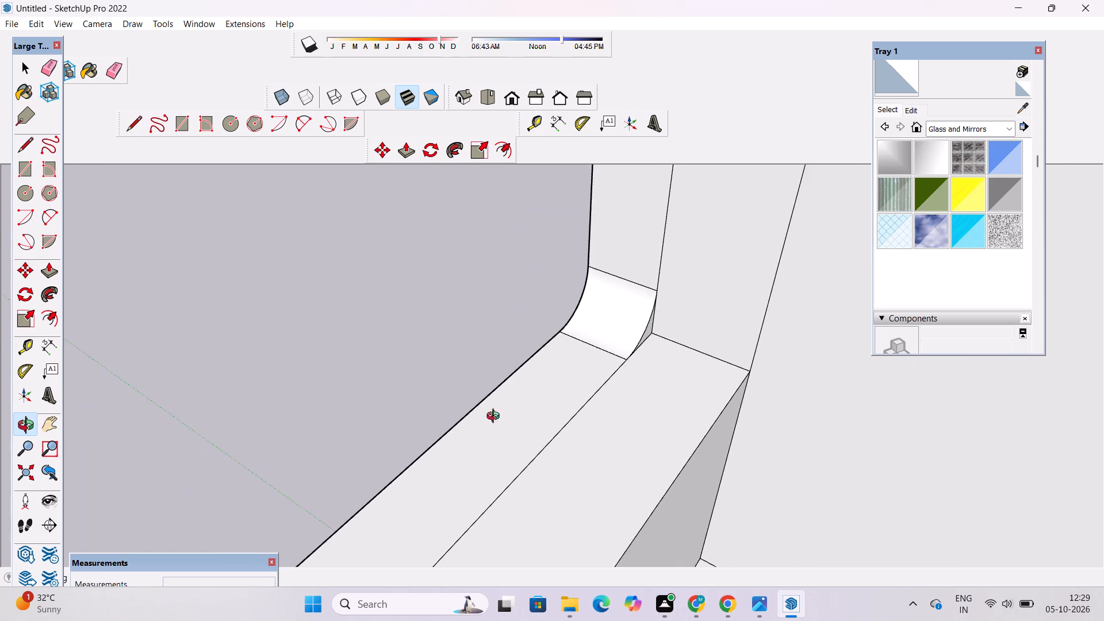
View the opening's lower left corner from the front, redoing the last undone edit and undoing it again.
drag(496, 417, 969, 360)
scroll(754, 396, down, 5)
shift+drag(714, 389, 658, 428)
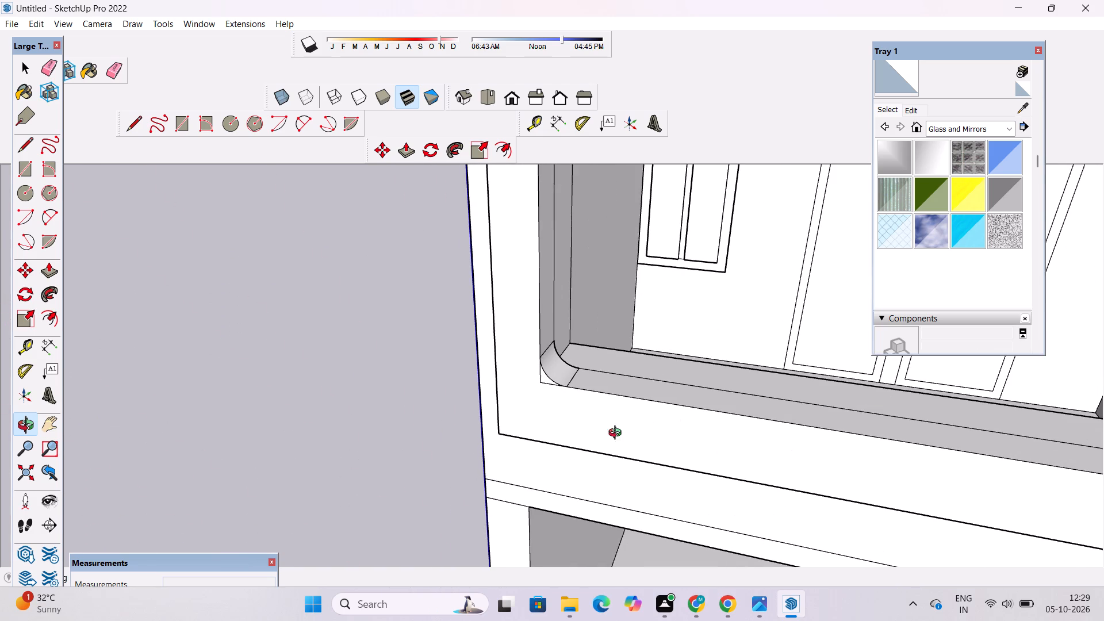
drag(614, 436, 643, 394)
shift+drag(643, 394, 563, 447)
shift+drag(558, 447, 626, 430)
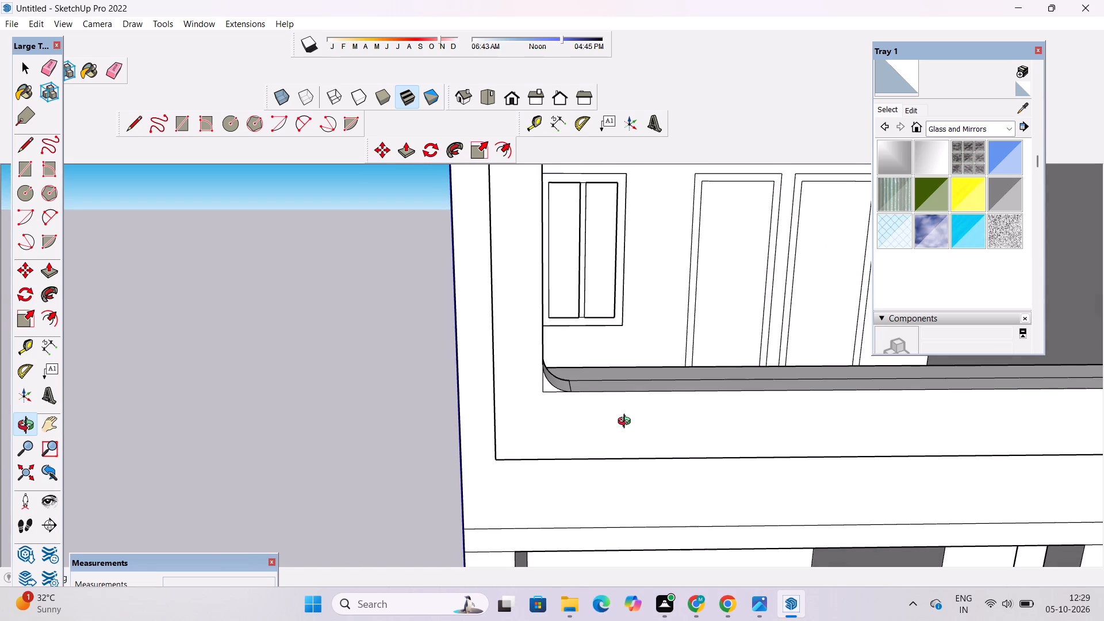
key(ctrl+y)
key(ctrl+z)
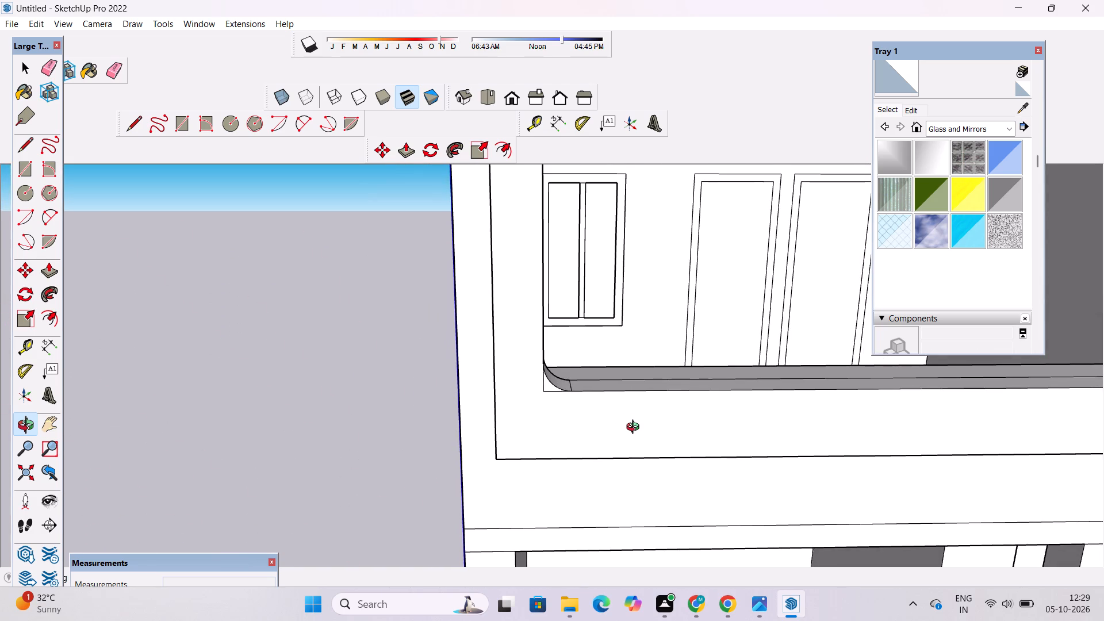
Undo the last edit at the opening's rounded lower left corner.
key(ctrl+z)
scroll(635, 428, down, 3)
shift+drag(653, 422, 637, 444)
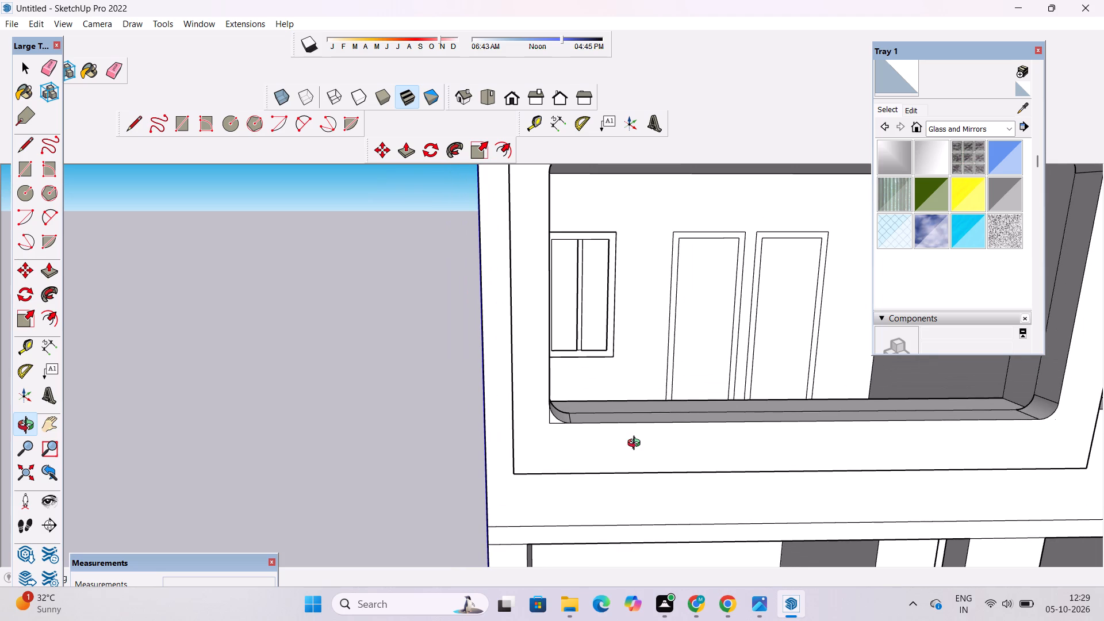
scroll(637, 444, up, 2)
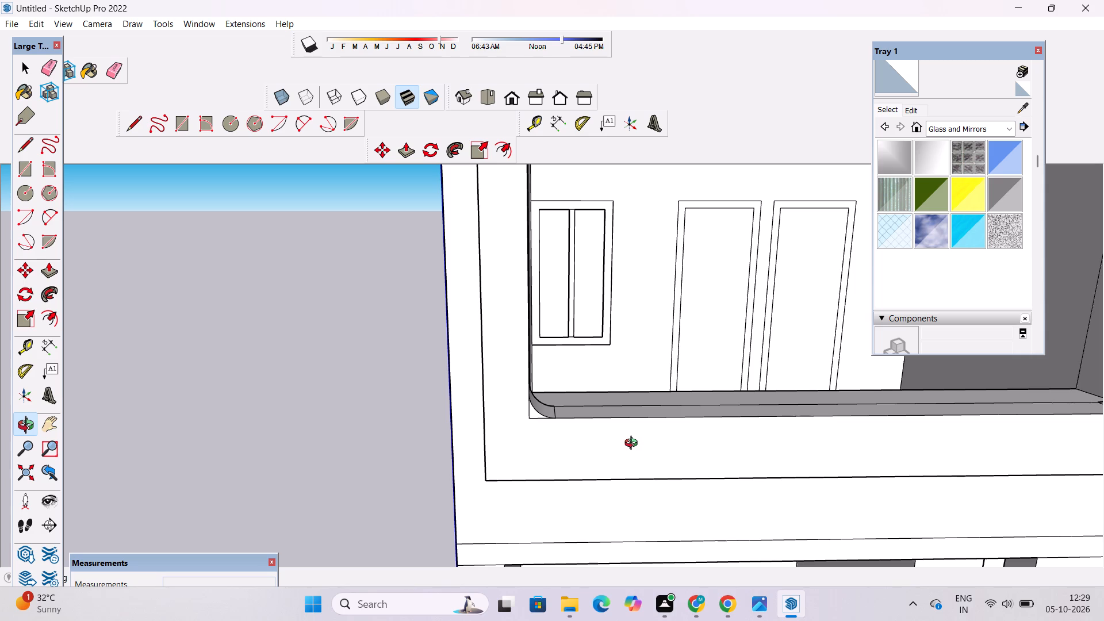
scroll(634, 444, up, 1)
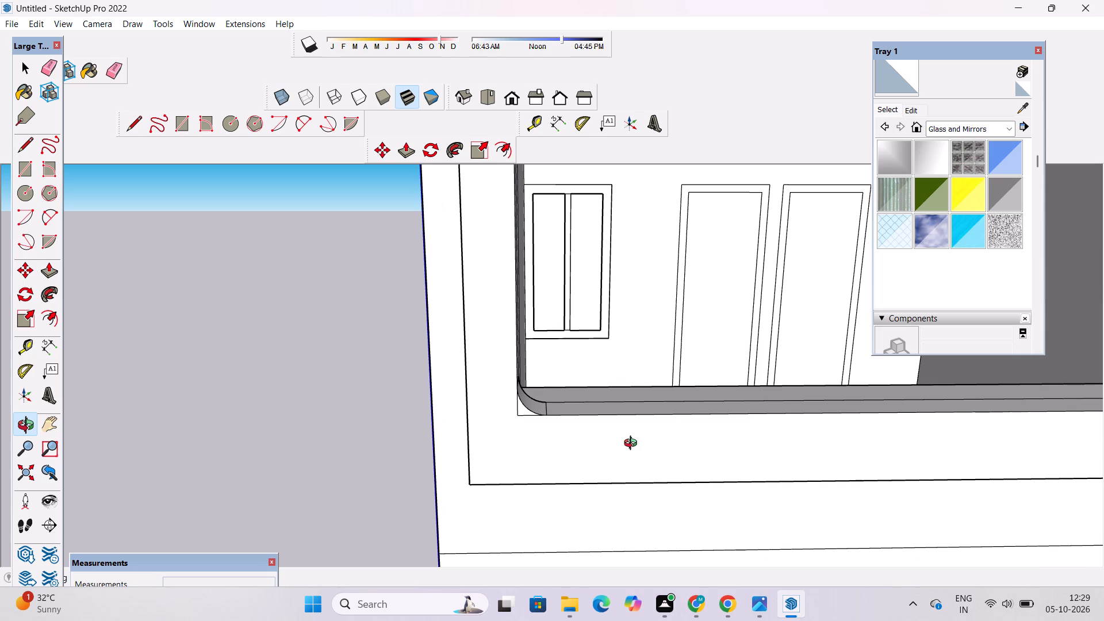
scroll(633, 444, down, 9)
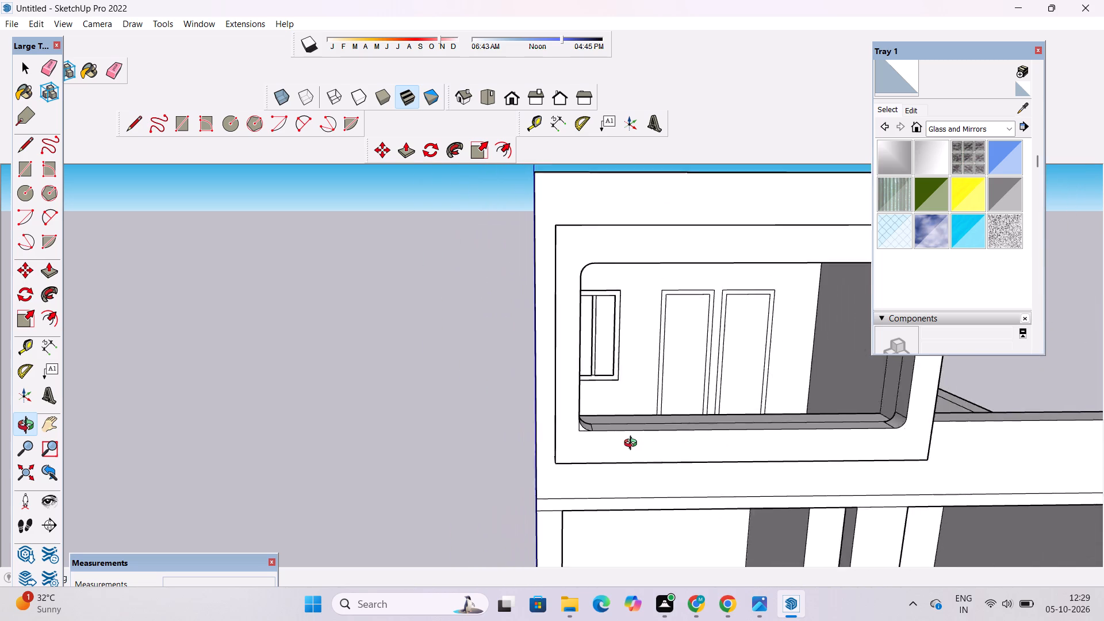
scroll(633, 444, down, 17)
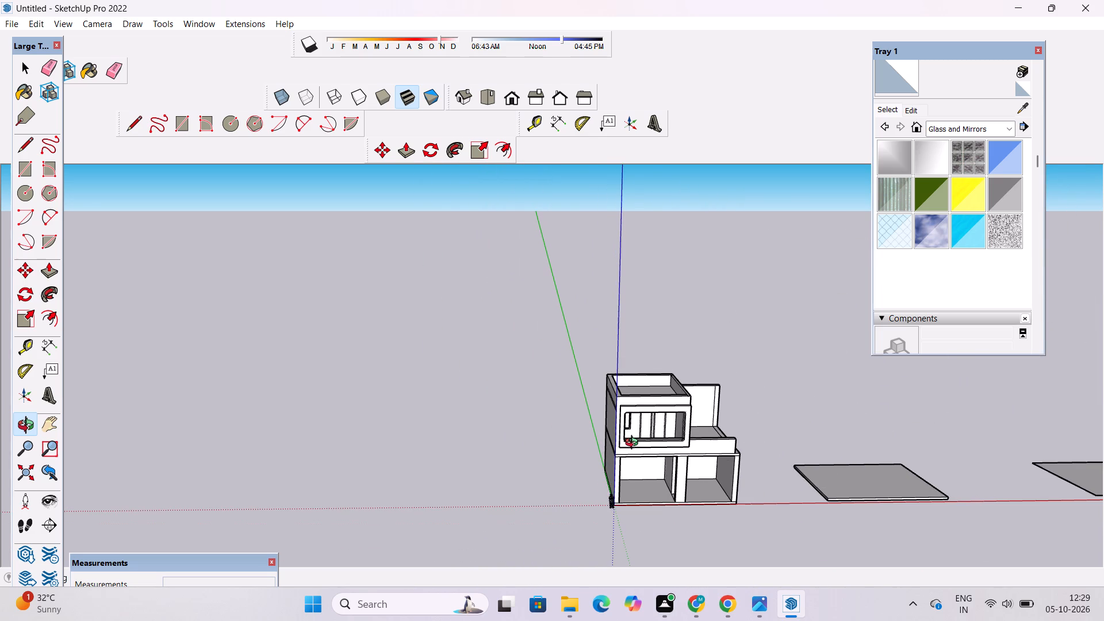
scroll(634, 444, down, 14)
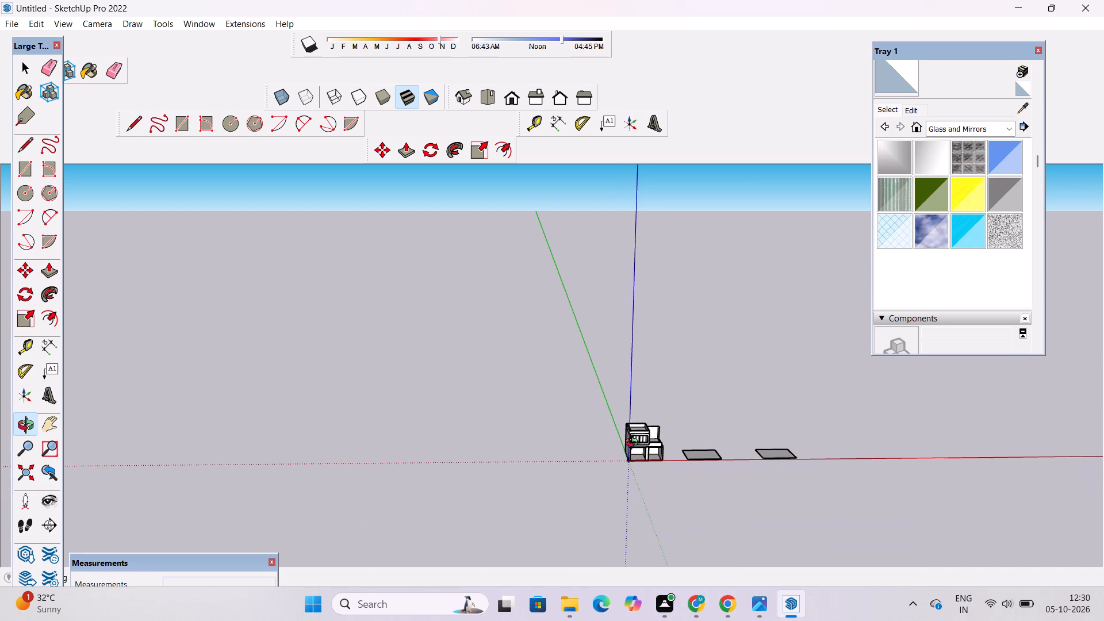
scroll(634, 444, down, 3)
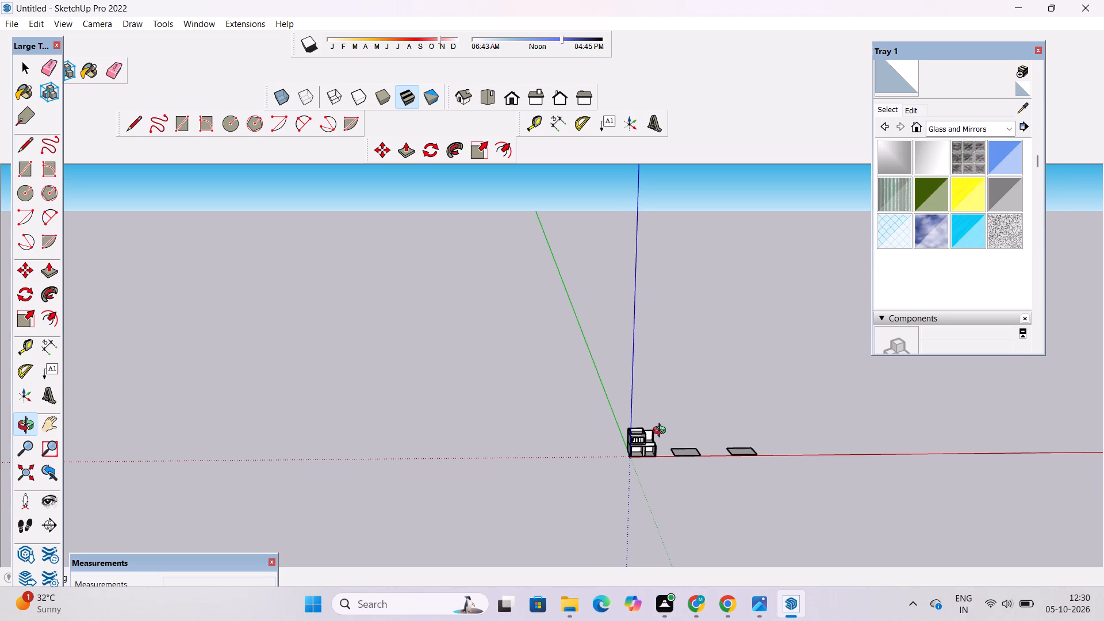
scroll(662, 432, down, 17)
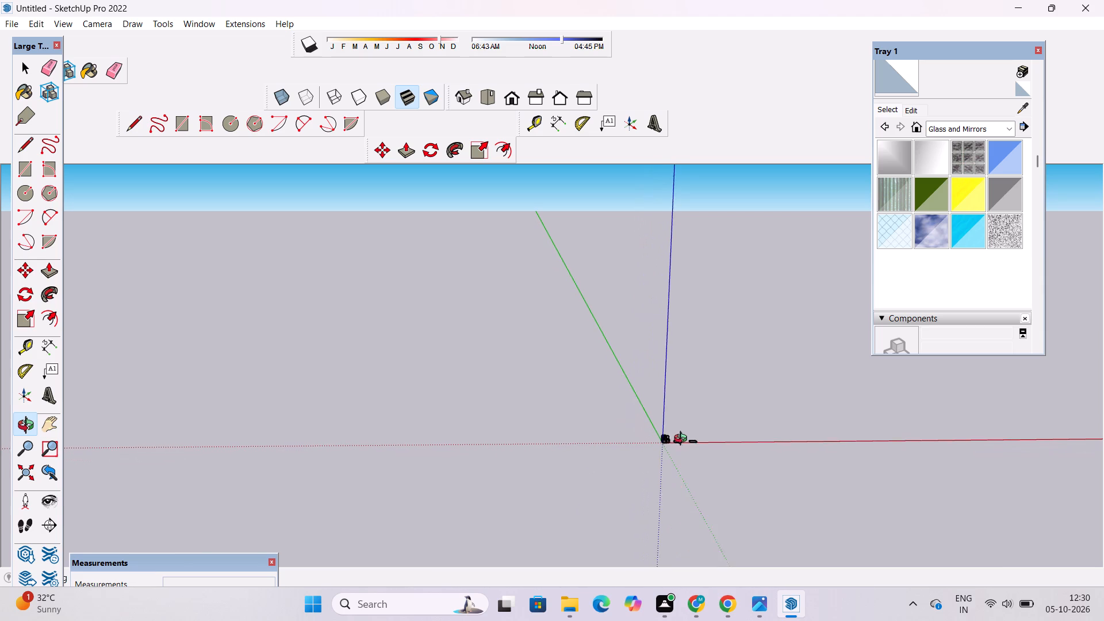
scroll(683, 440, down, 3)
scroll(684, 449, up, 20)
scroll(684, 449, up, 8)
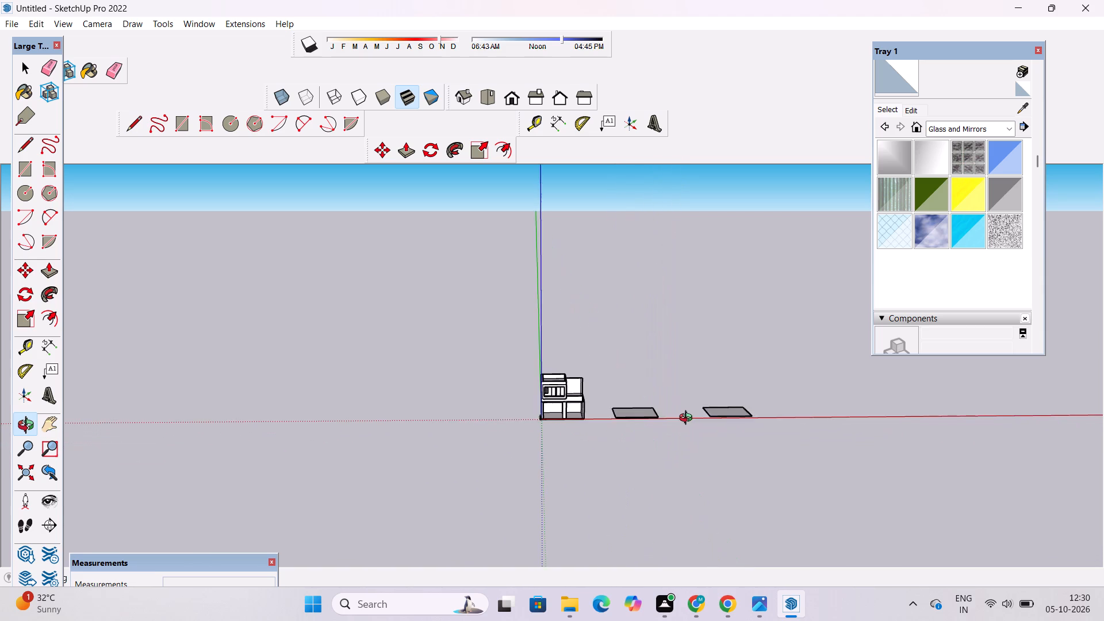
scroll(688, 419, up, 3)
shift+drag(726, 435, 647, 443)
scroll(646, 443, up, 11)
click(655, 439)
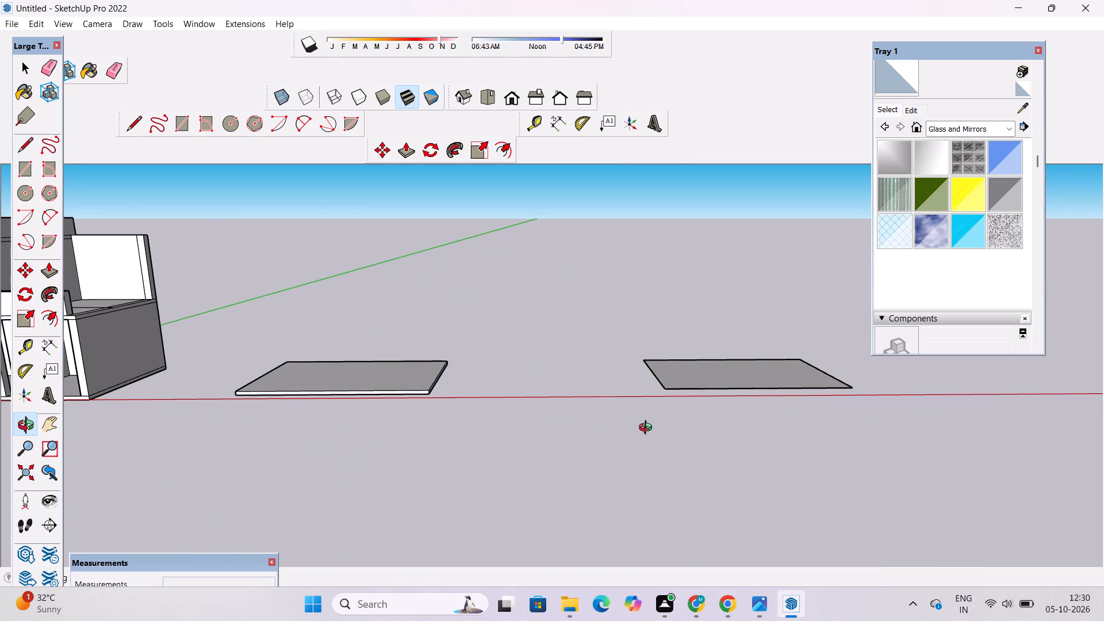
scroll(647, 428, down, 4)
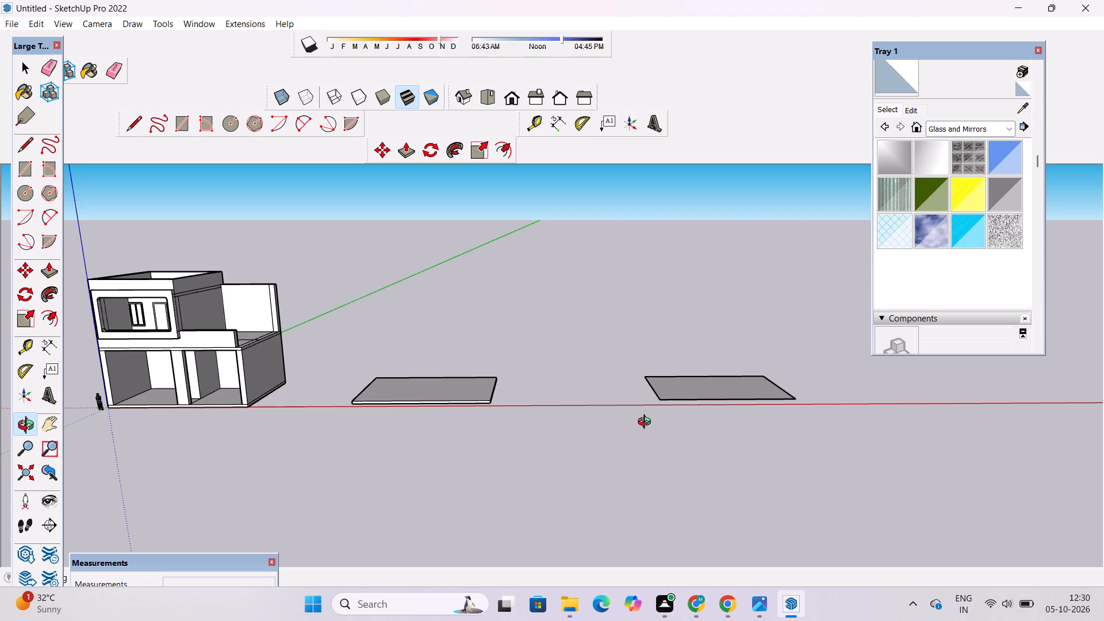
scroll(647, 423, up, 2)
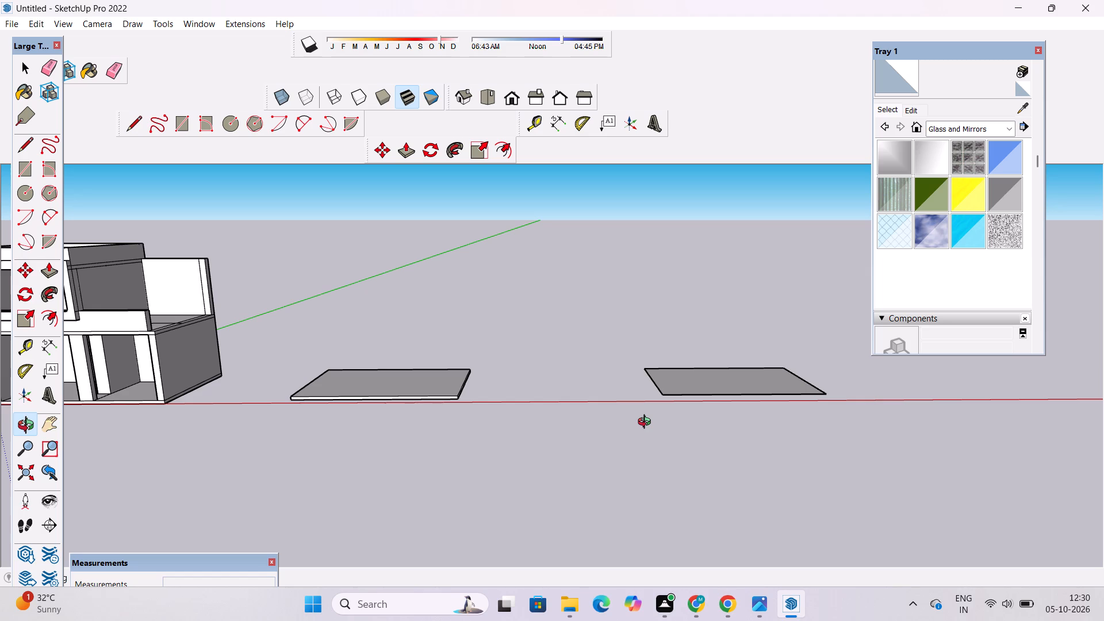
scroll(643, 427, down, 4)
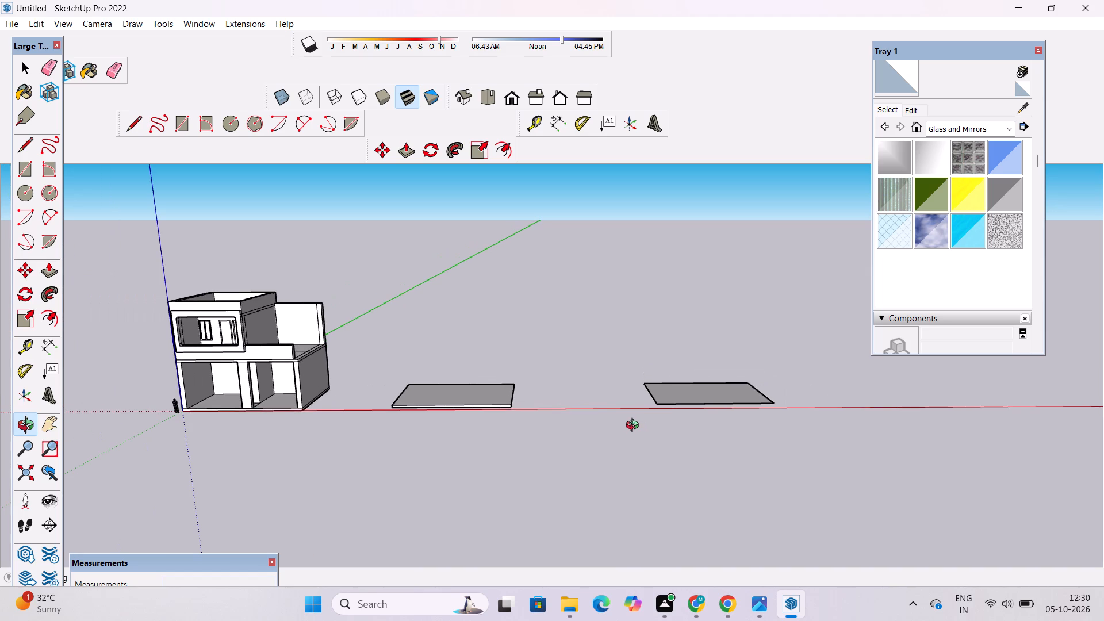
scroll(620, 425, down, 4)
Examine the house from the front and from above, including the roof parapet, terrace and projecting border.
scroll(553, 422, up, 9)
shift+drag(312, 395, 658, 380)
scroll(620, 310, up, 1)
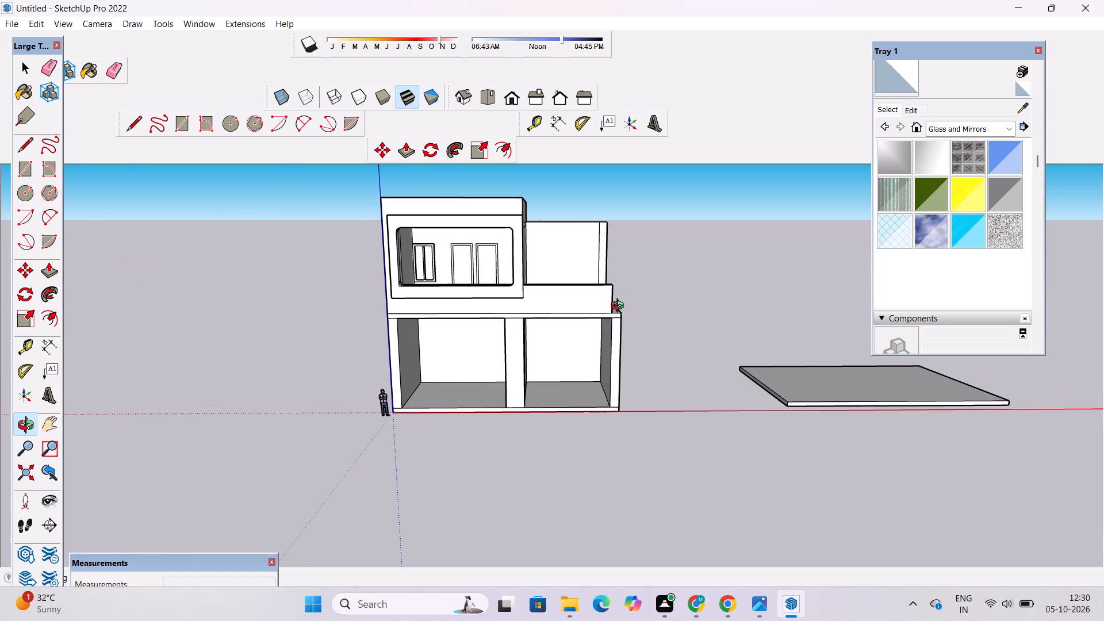
scroll(620, 307, down, 5)
shift+drag(634, 305, 642, 386)
scroll(543, 360, up, 11)
drag(619, 339, 562, 366)
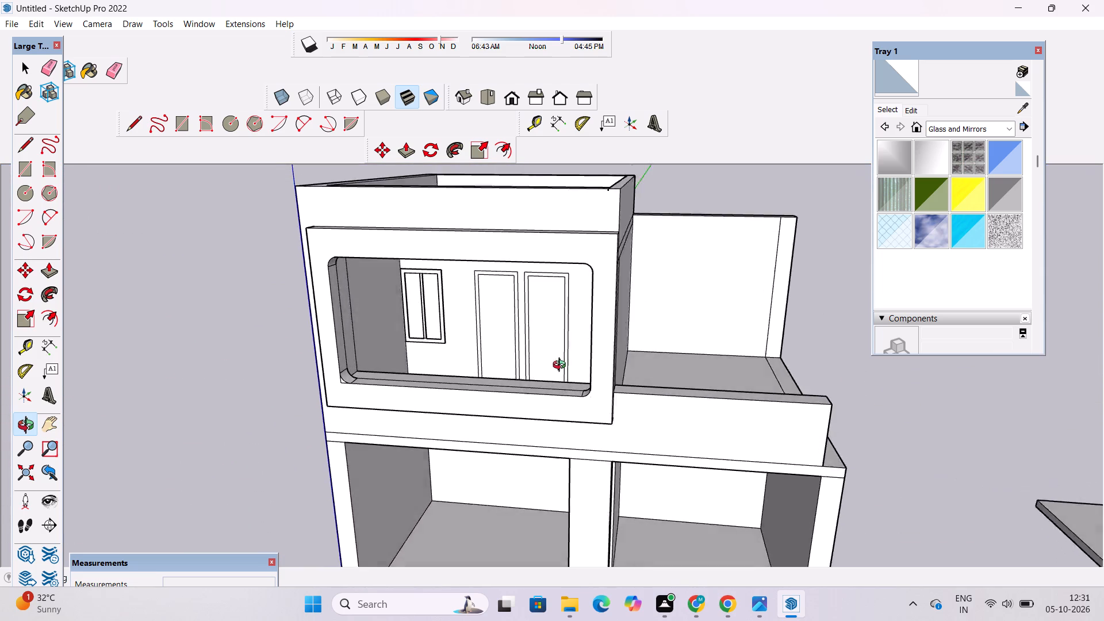
drag(562, 366, 491, 363)
scroll(491, 363, down, 5)
drag(490, 416, 463, 493)
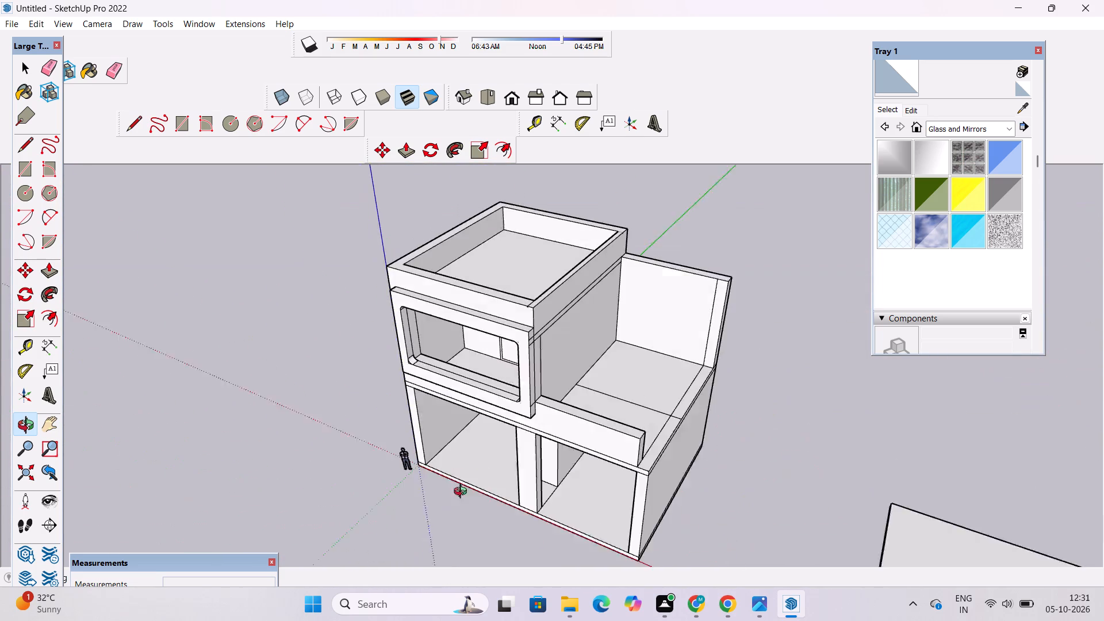
drag(463, 493, 459, 489)
scroll(608, 287, up, 3)
scroll(604, 291, down, 4)
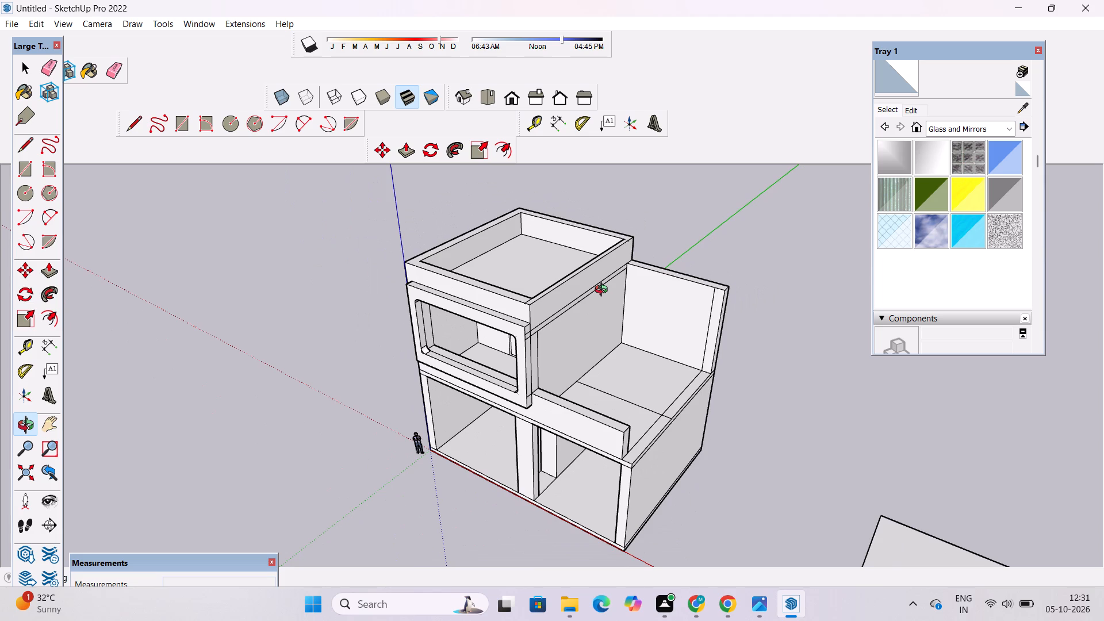
scroll(604, 293, down, 3)
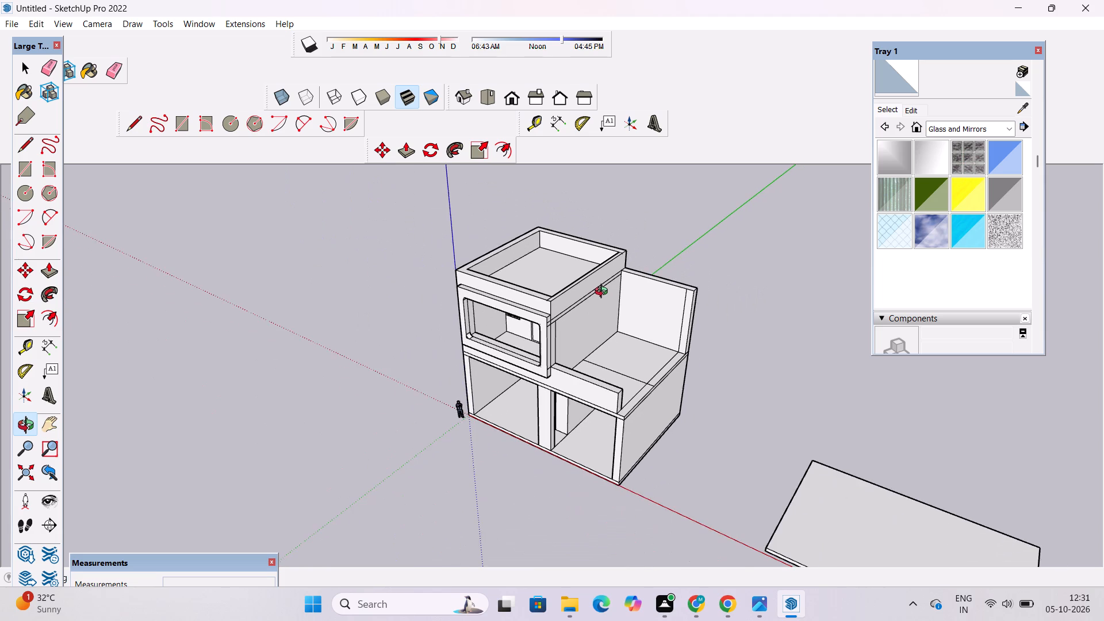
scroll(604, 293, down, 1)
scroll(597, 312, up, 4)
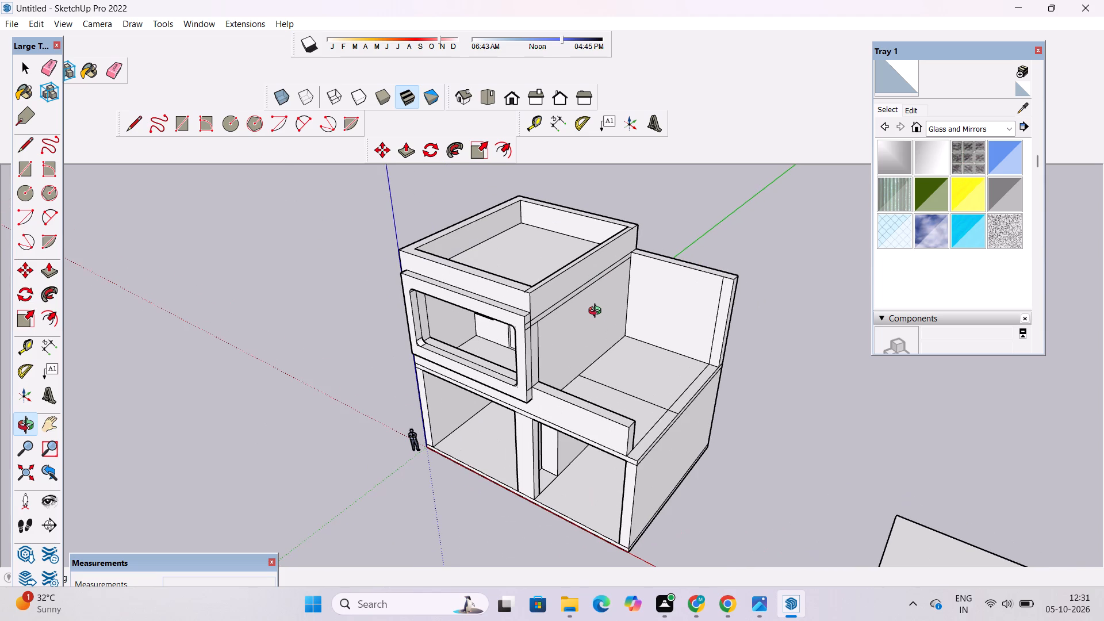
scroll(655, 281, down, 2)
scroll(639, 318, up, 3)
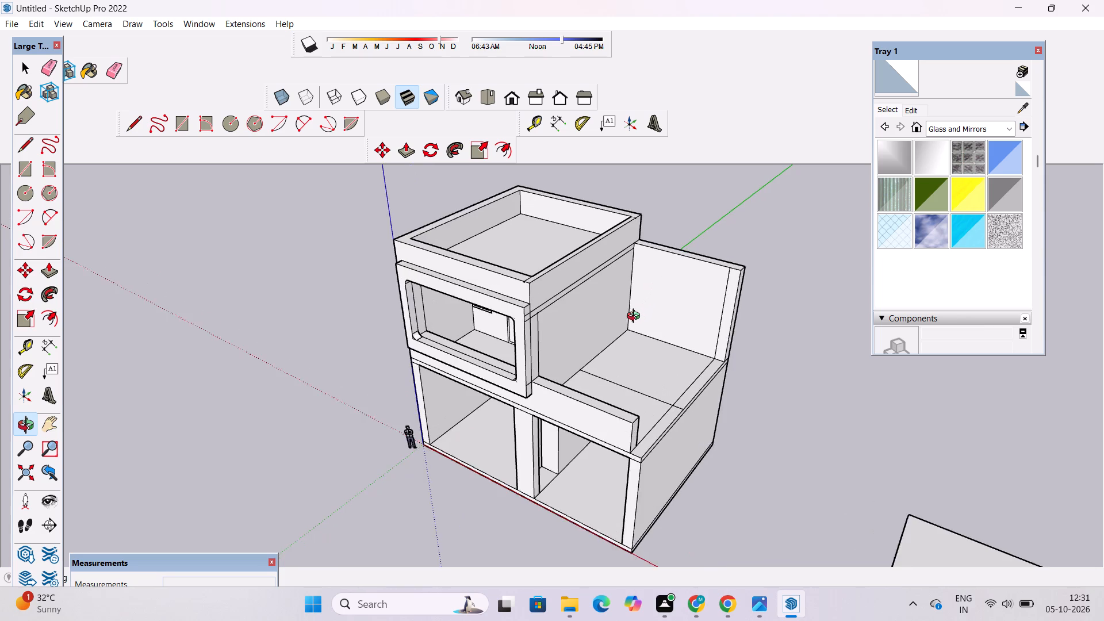
scroll(636, 317, up, 4)
shift+drag(564, 327, 638, 316)
drag(469, 371, 703, 388)
scroll(664, 387, down, 5)
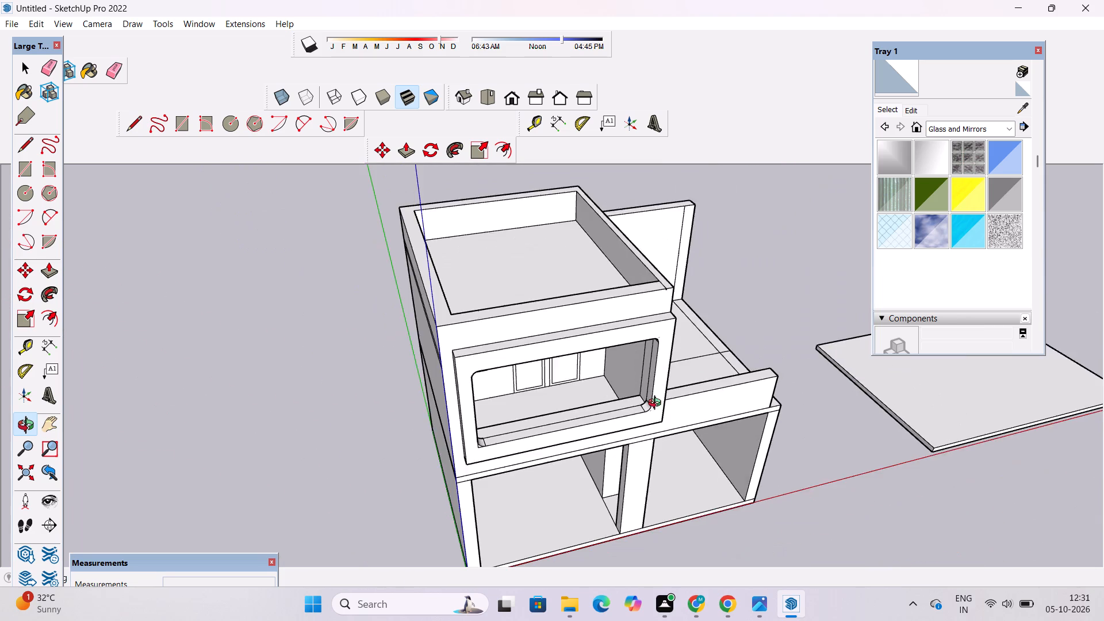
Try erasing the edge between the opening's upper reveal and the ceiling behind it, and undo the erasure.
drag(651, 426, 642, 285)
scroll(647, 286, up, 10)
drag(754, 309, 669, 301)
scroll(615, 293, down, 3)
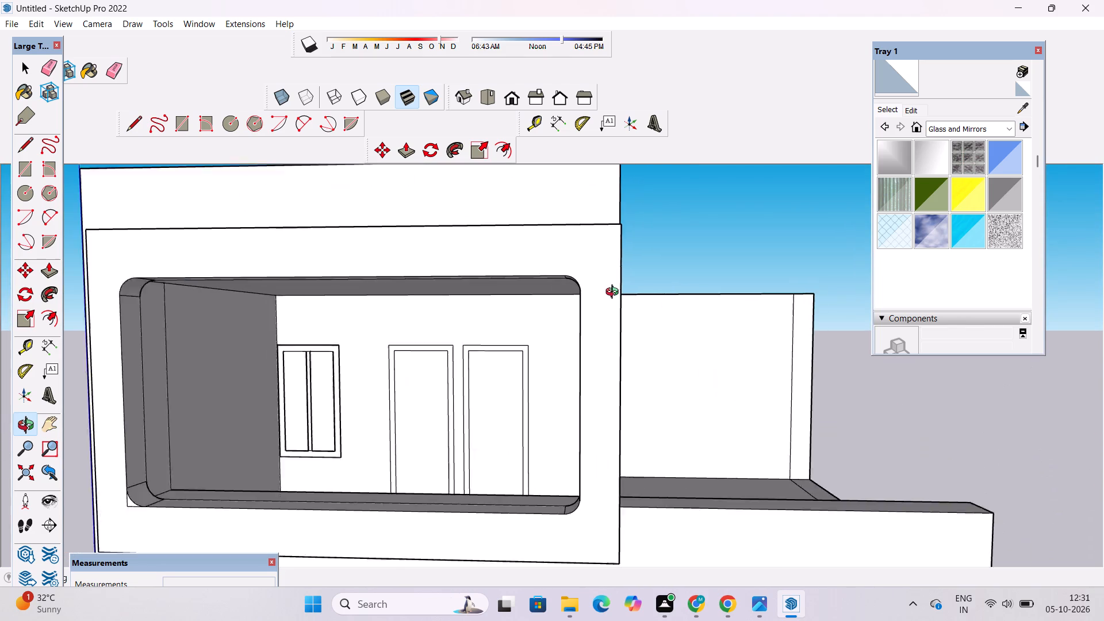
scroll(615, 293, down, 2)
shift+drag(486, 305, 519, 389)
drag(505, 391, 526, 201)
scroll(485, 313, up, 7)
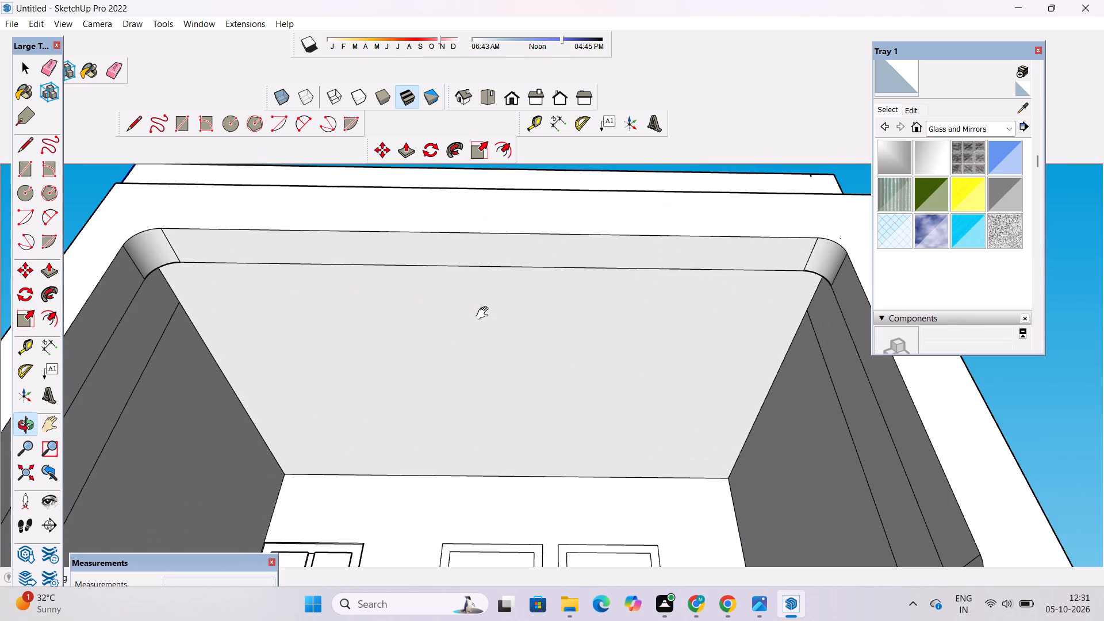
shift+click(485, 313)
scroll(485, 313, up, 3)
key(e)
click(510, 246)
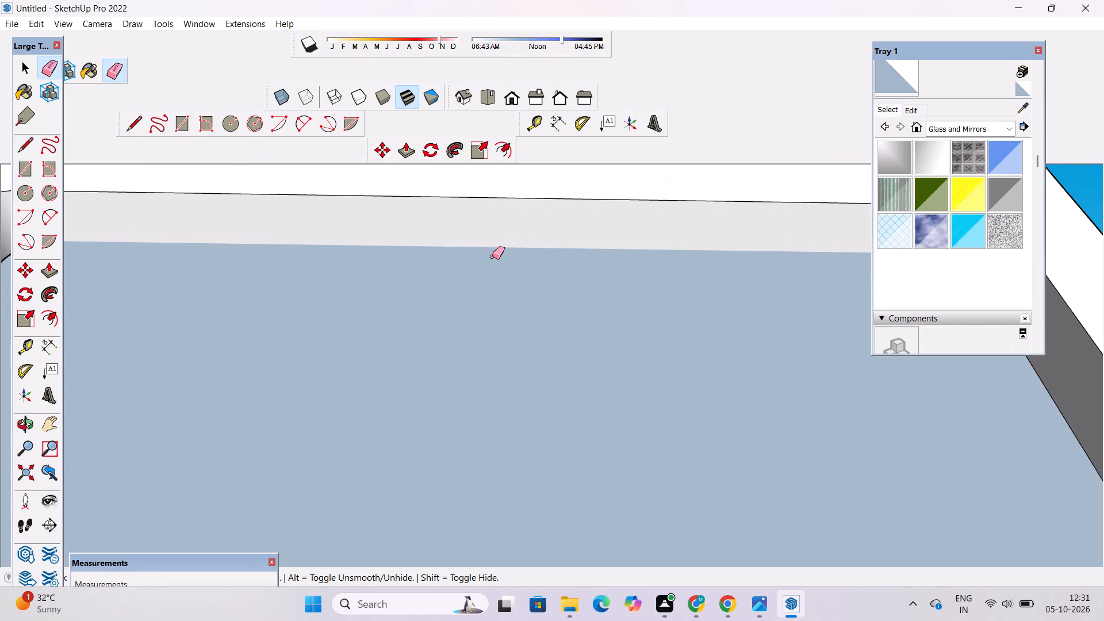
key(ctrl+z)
Examine the upper storey's opening, its rounded corners and the inner walls from below and from the front.
key(o)
scroll(503, 94, down, 16)
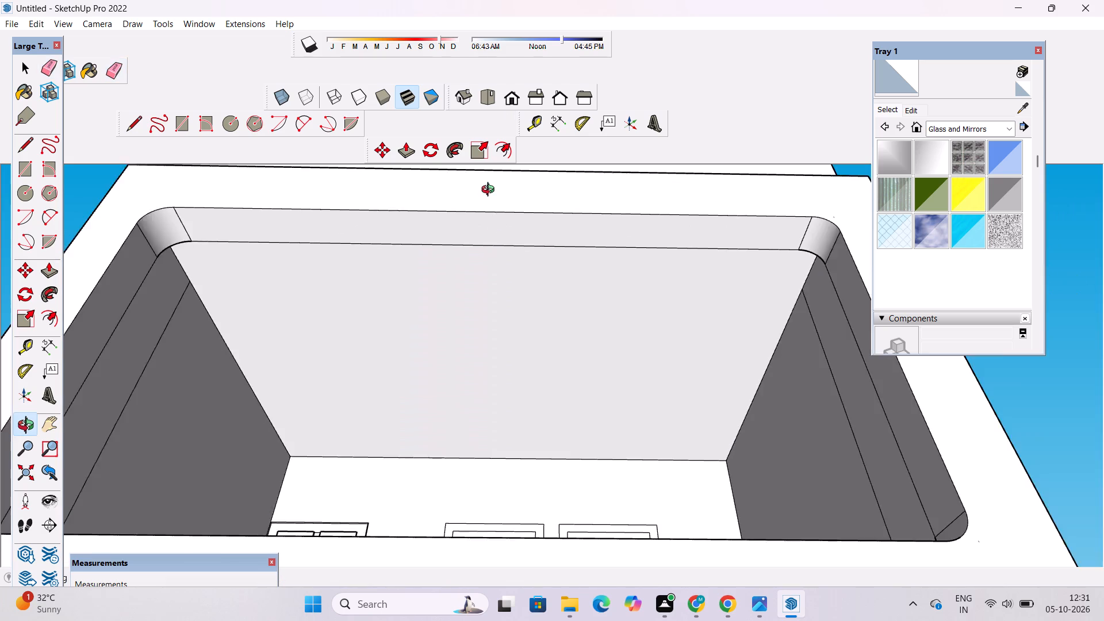
scroll(490, 191, down, 4)
drag(502, 243, 524, 428)
scroll(570, 336, up, 5)
drag(579, 395, 622, 457)
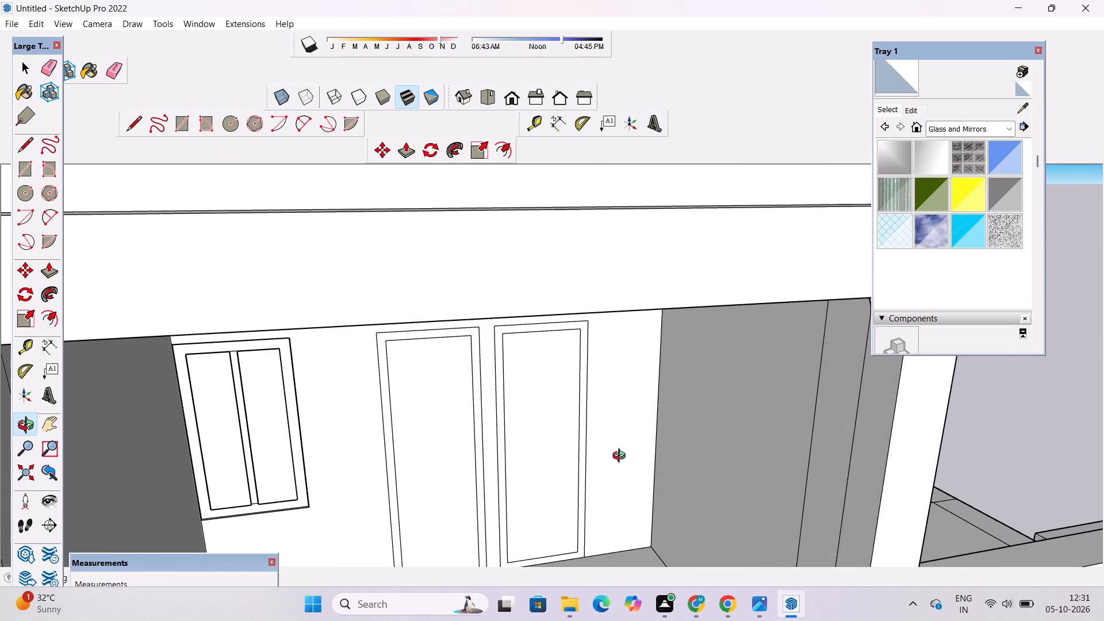
drag(622, 459, 601, 278)
drag(649, 313, 745, 353)
scroll(805, 317, up, 4)
shift+drag(805, 316, 452, 327)
scroll(452, 327, down, 5)
scroll(444, 338, up, 3)
drag(512, 368, 396, 309)
scroll(387, 294, down, 6)
drag(467, 374, 350, 305)
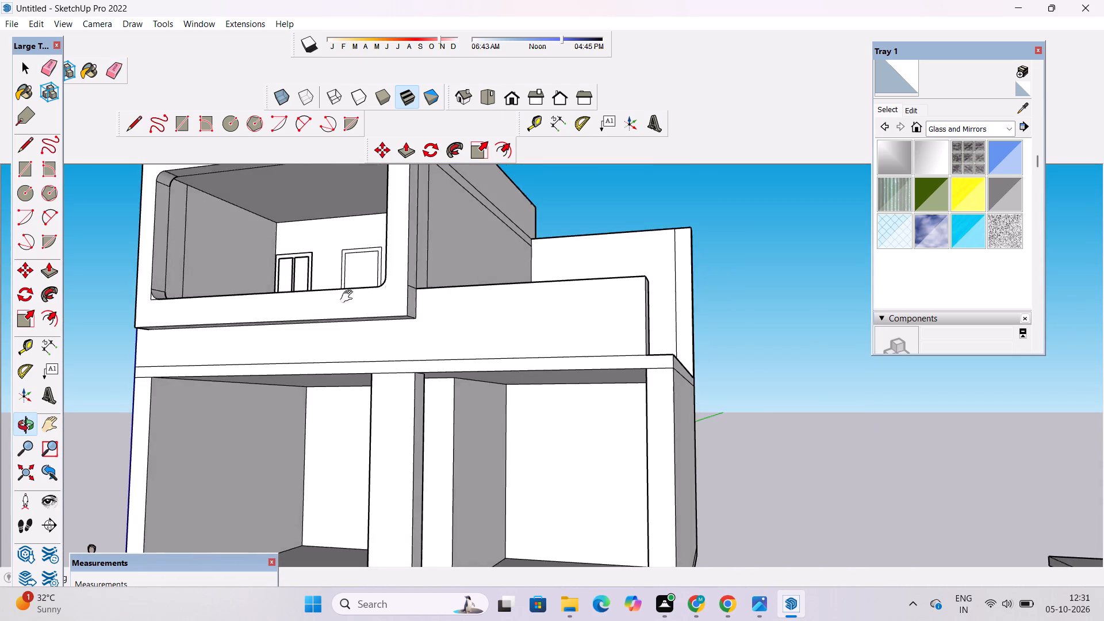
shift+drag(349, 297, 543, 415)
scroll(536, 394, down, 5)
scroll(517, 297, up, 4)
drag(509, 308, 601, 325)
shift+drag(589, 366, 583, 301)
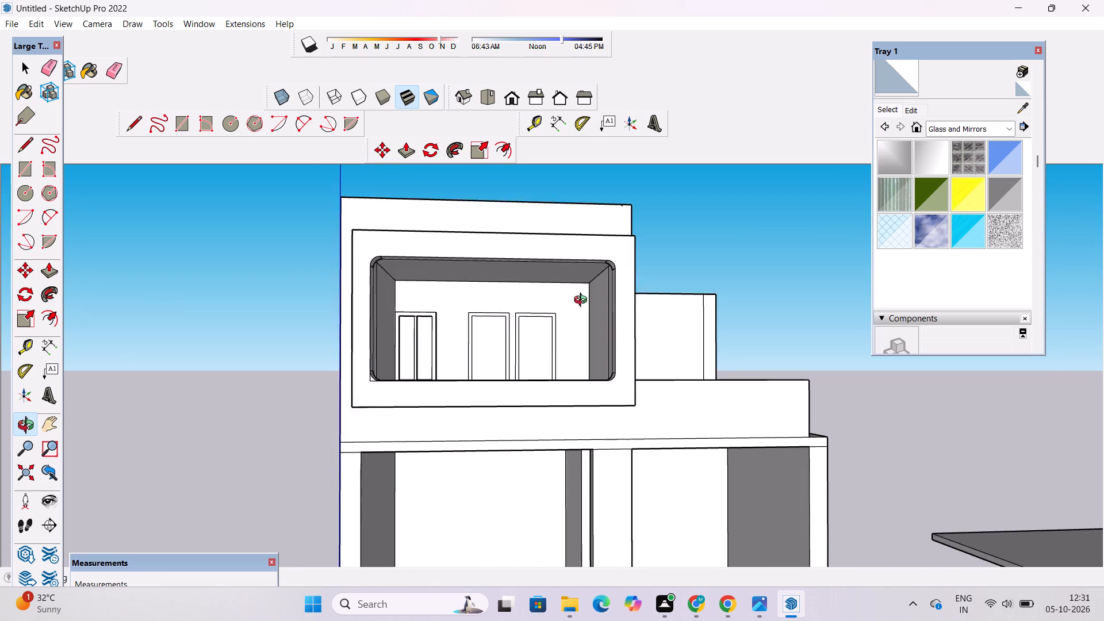
drag(583, 301, 568, 310)
scroll(566, 310, down, 4)
scroll(563, 309, up, 1)
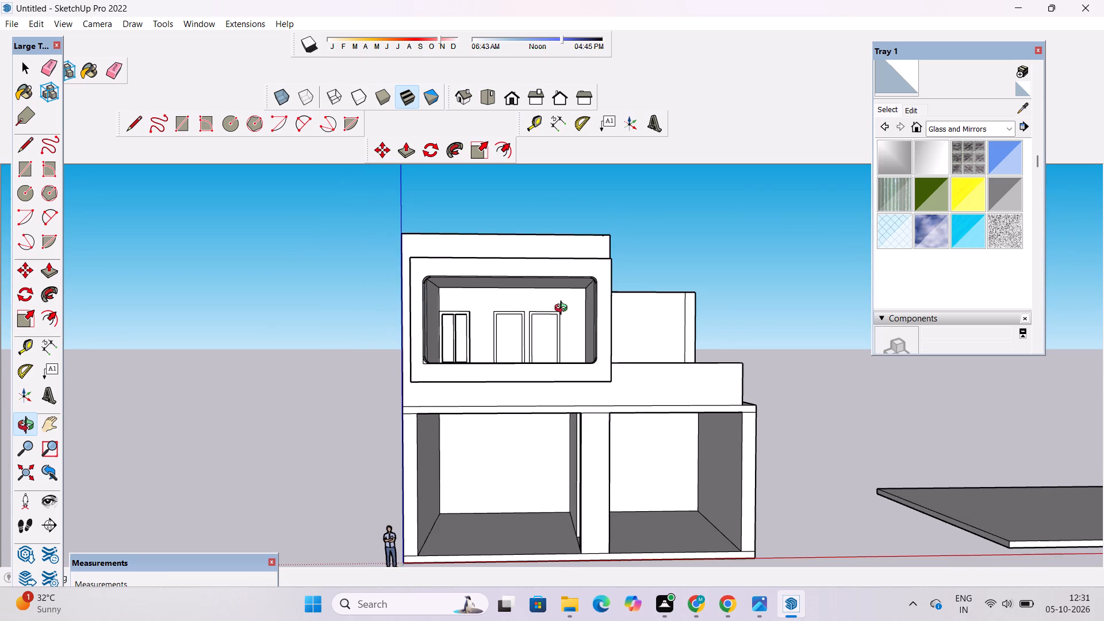
scroll(563, 309, up, 3)
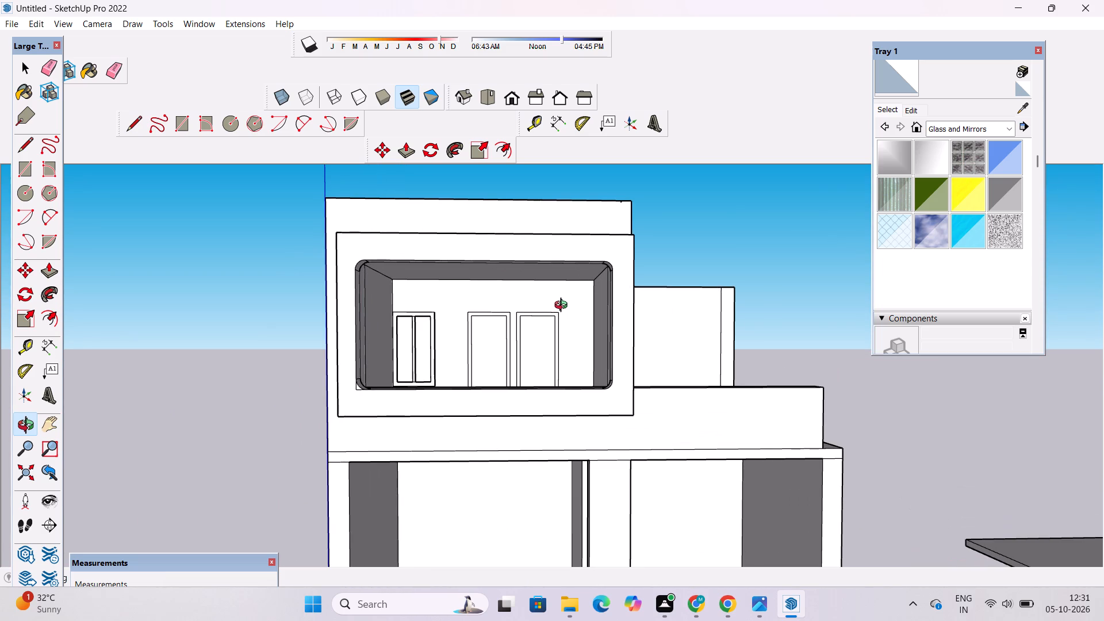
drag(578, 296, 549, 358)
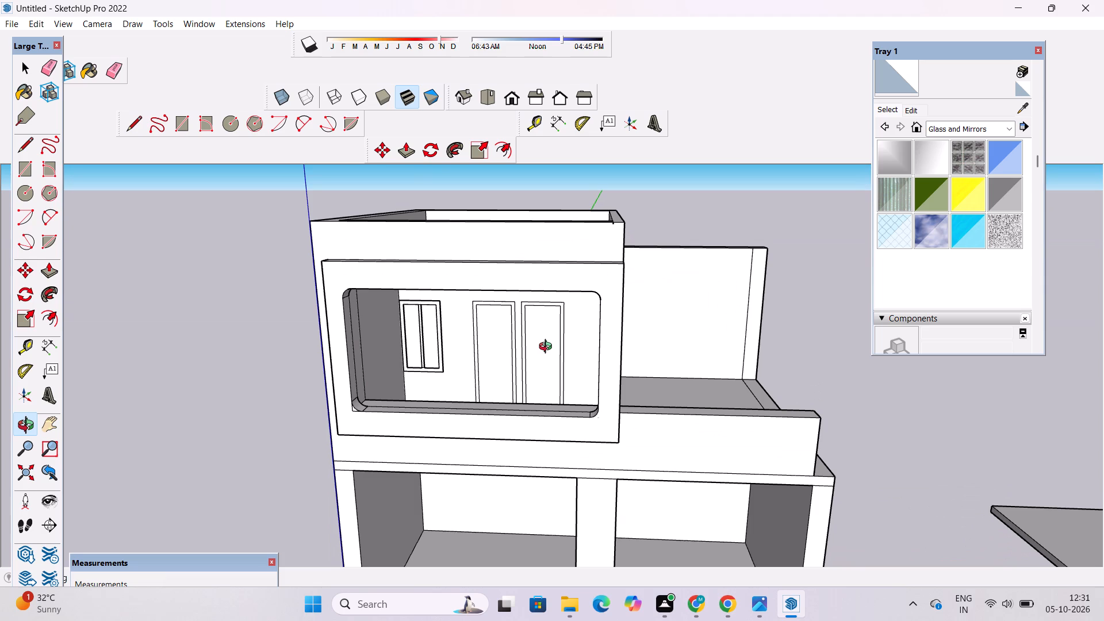
Examine the whole house from the front and from above its terrace side.
scroll(548, 348, down, 9)
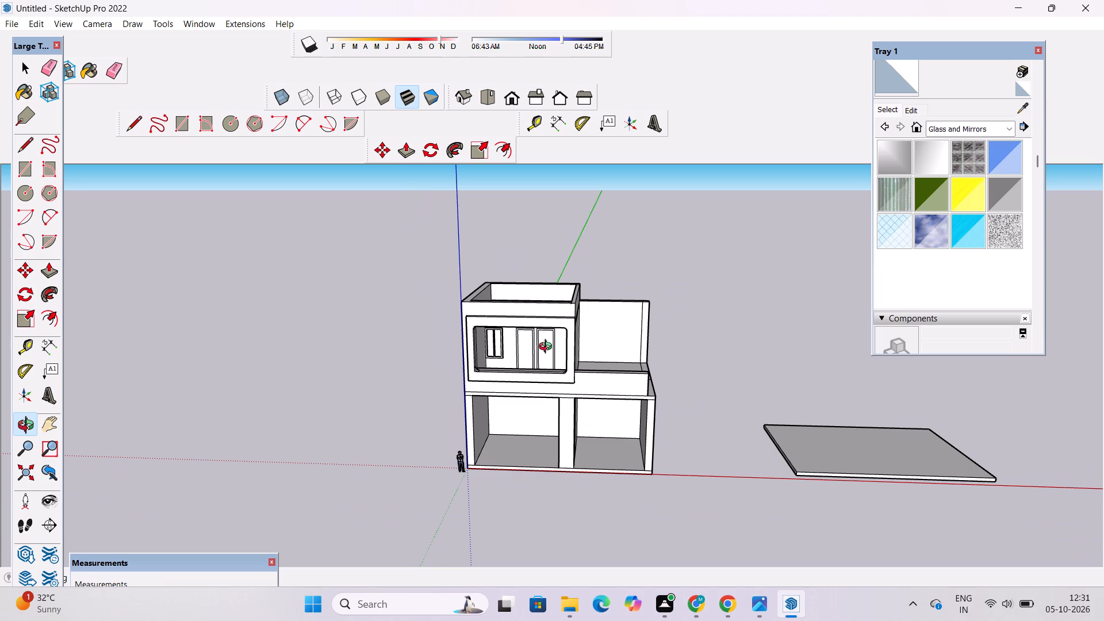
scroll(541, 352, down, 4)
scroll(537, 359, up, 3)
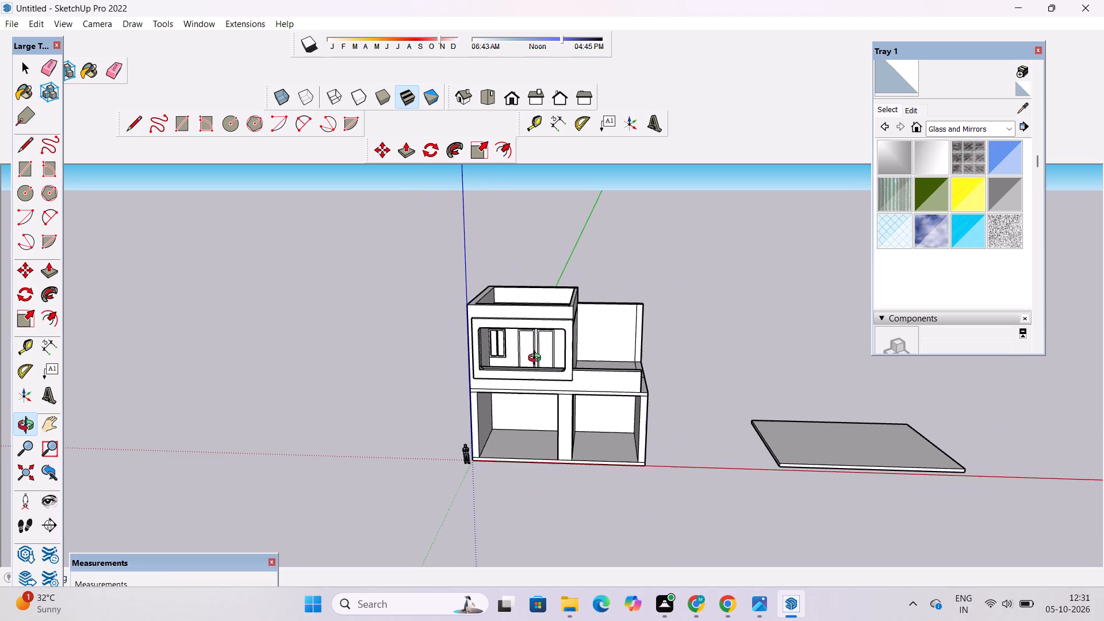
drag(537, 359, 561, 283)
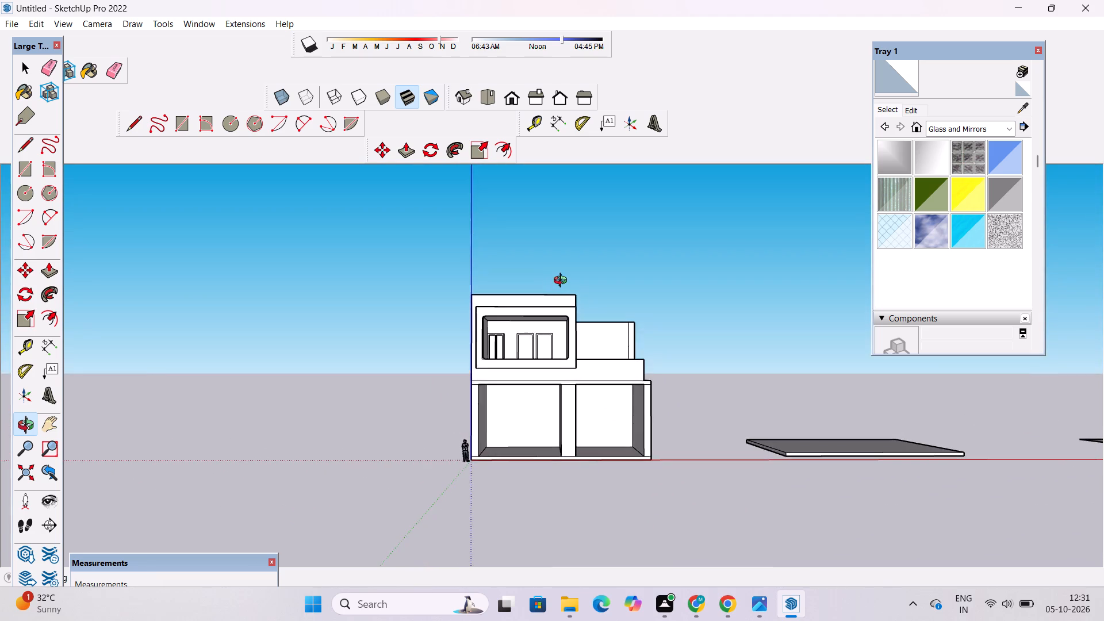
scroll(563, 282, down, 3)
shift+drag(563, 282, 536, 359)
scroll(560, 379, up, 4)
drag(744, 385, 461, 546)
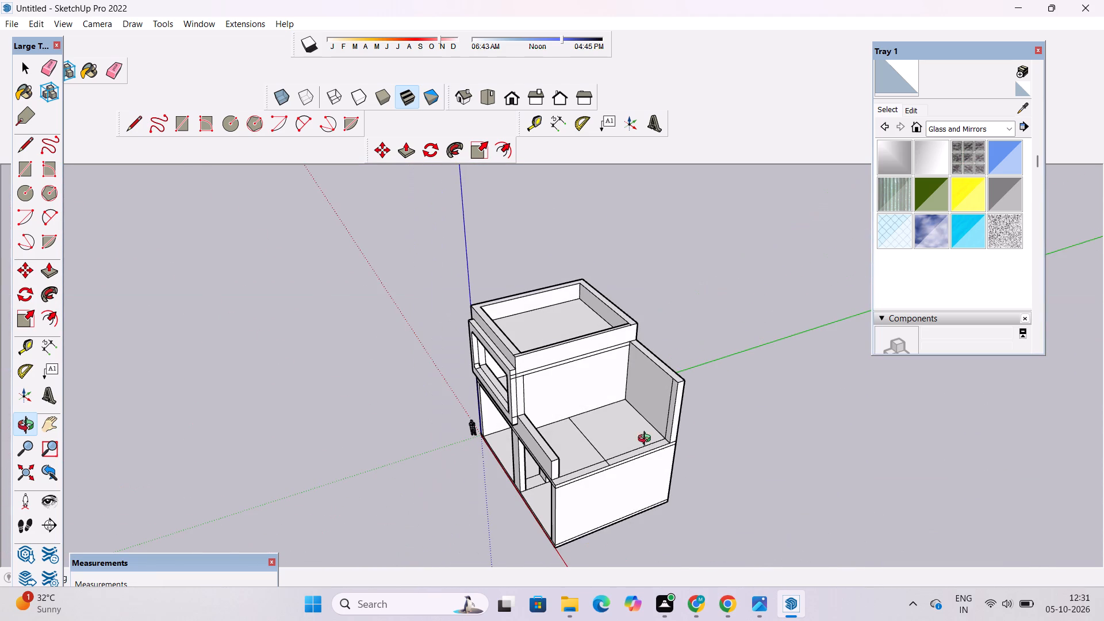
Examine the whole house from above, including the roof parapet, terrace and projecting border.
shift+drag(689, 382, 644, 415)
shift+drag(718, 377, 683, 449)
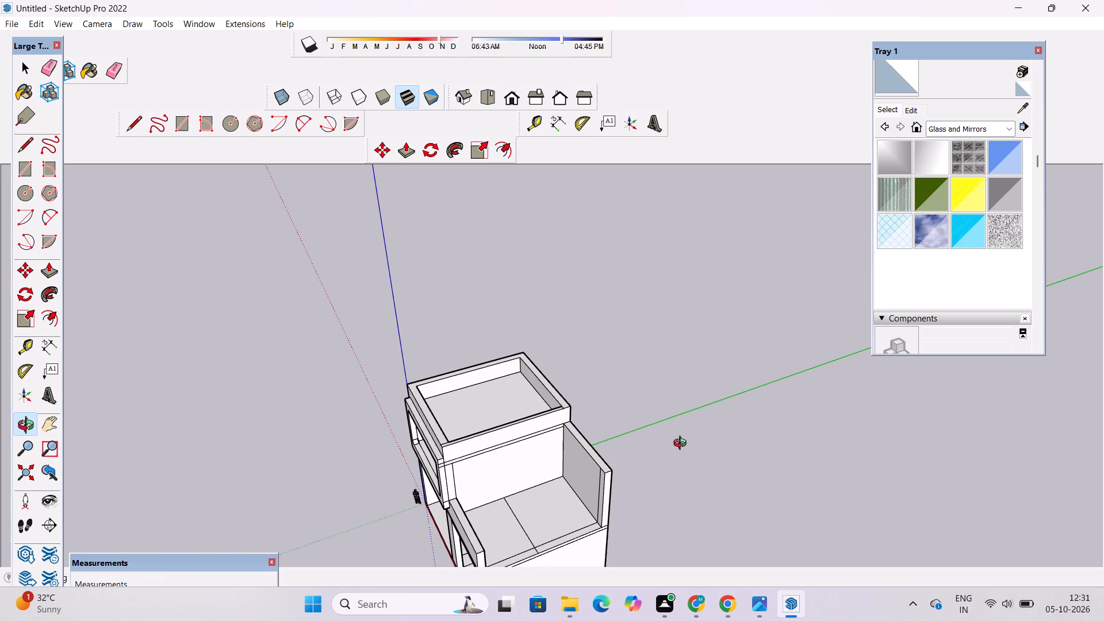
scroll(683, 440, down, 3)
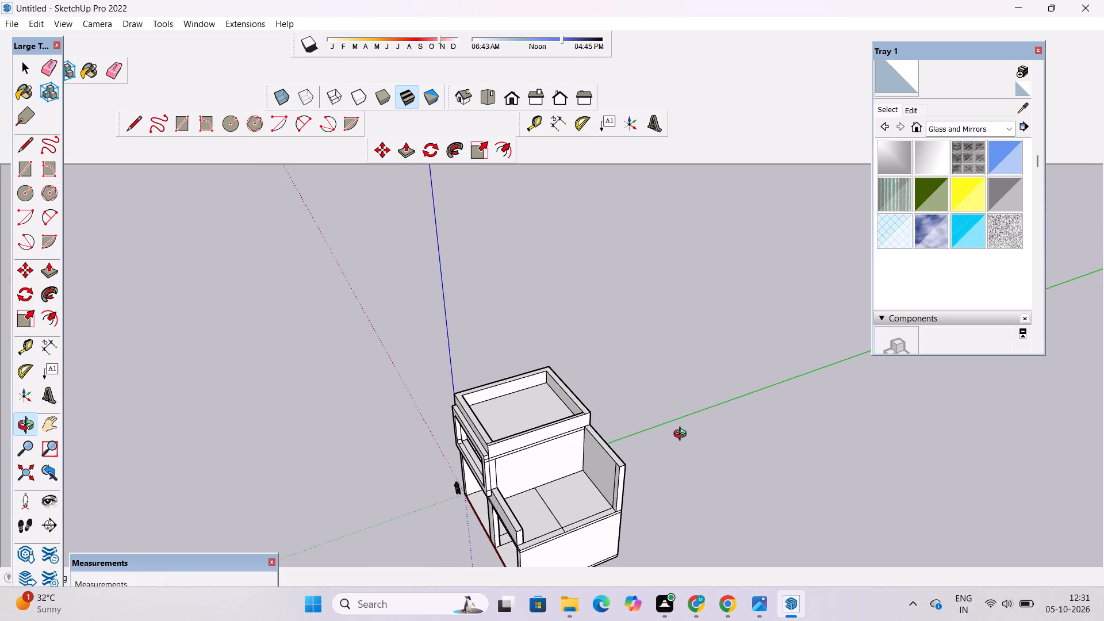
scroll(683, 435, down, 3)
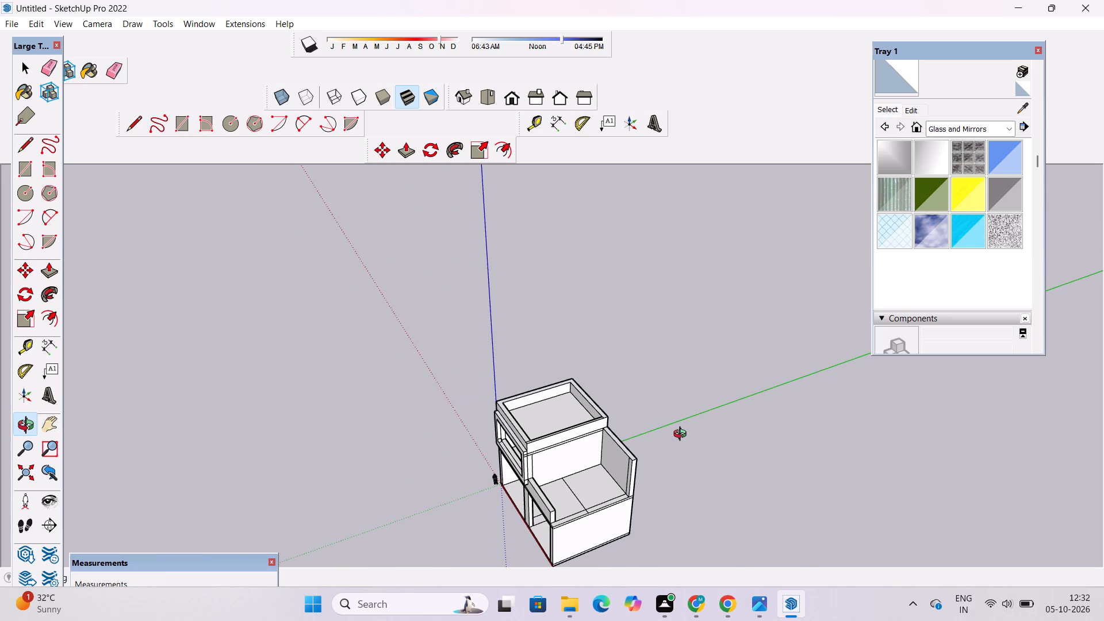
scroll(683, 435, down, 3)
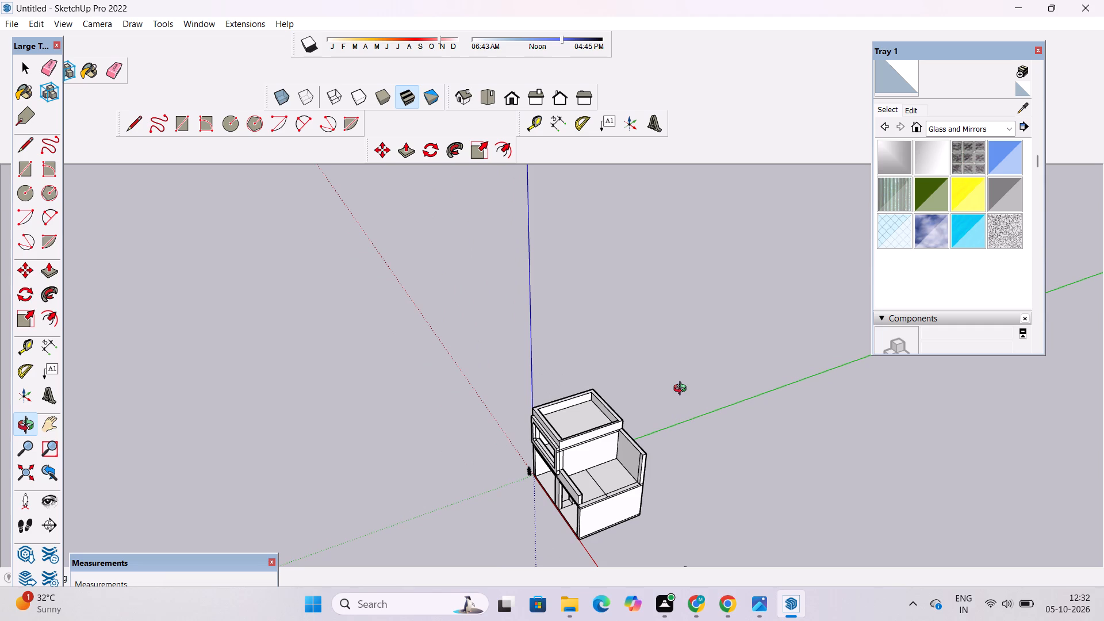
scroll(683, 390, up, 1)
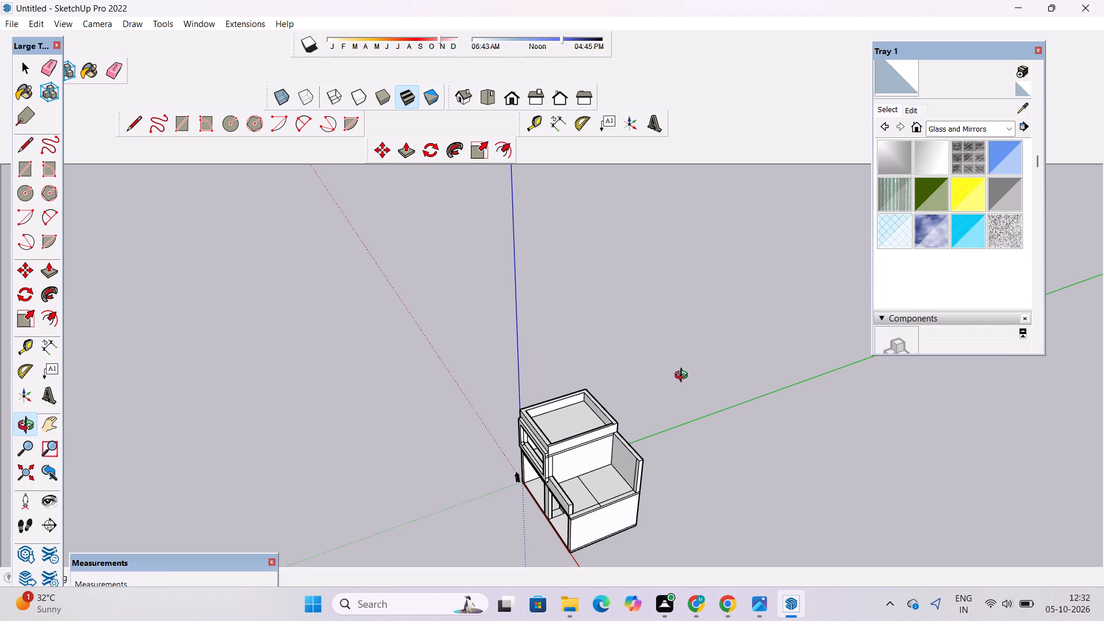
scroll(684, 377, down, 3)
scroll(632, 425, up, 5)
shift+drag(632, 426, 592, 406)
drag(542, 448, 595, 458)
scroll(595, 456, up, 1)
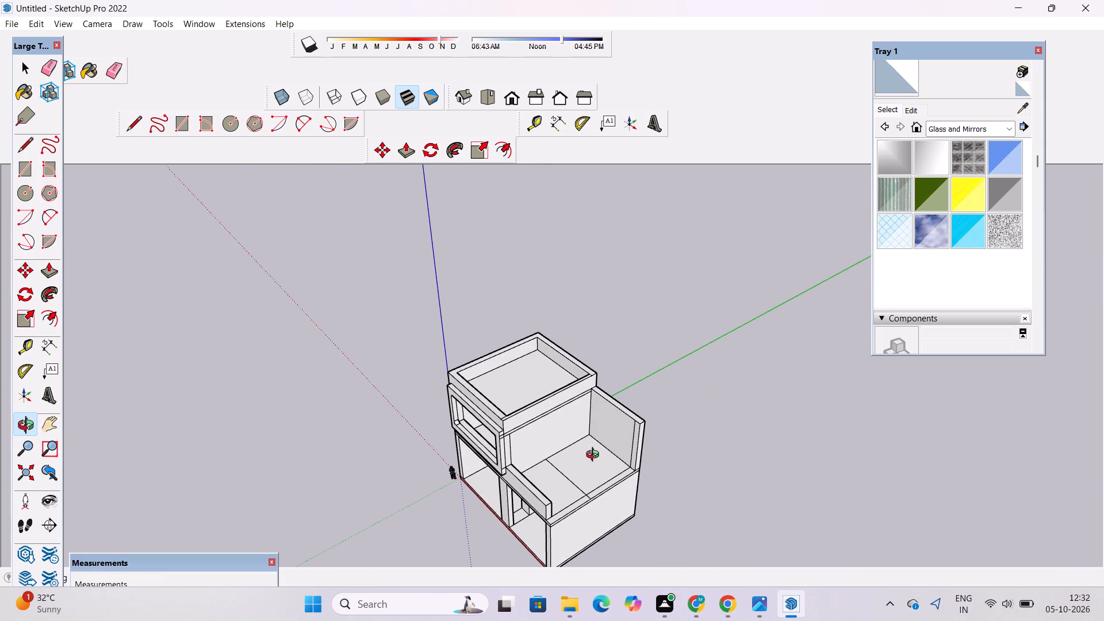
scroll(595, 456, up, 2)
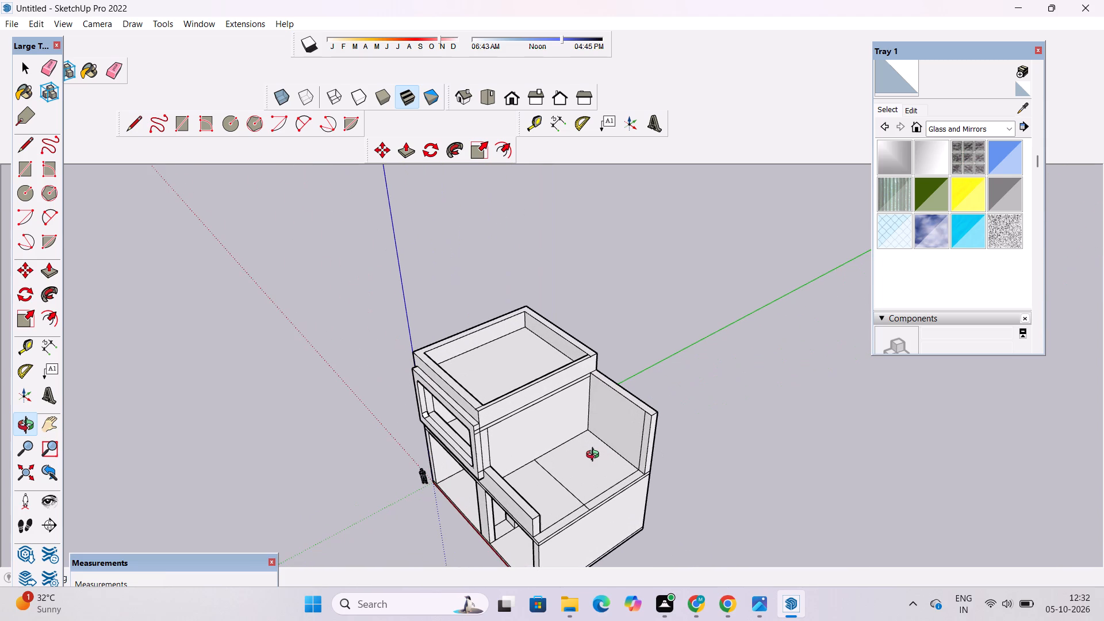
scroll(594, 454, down, 3)
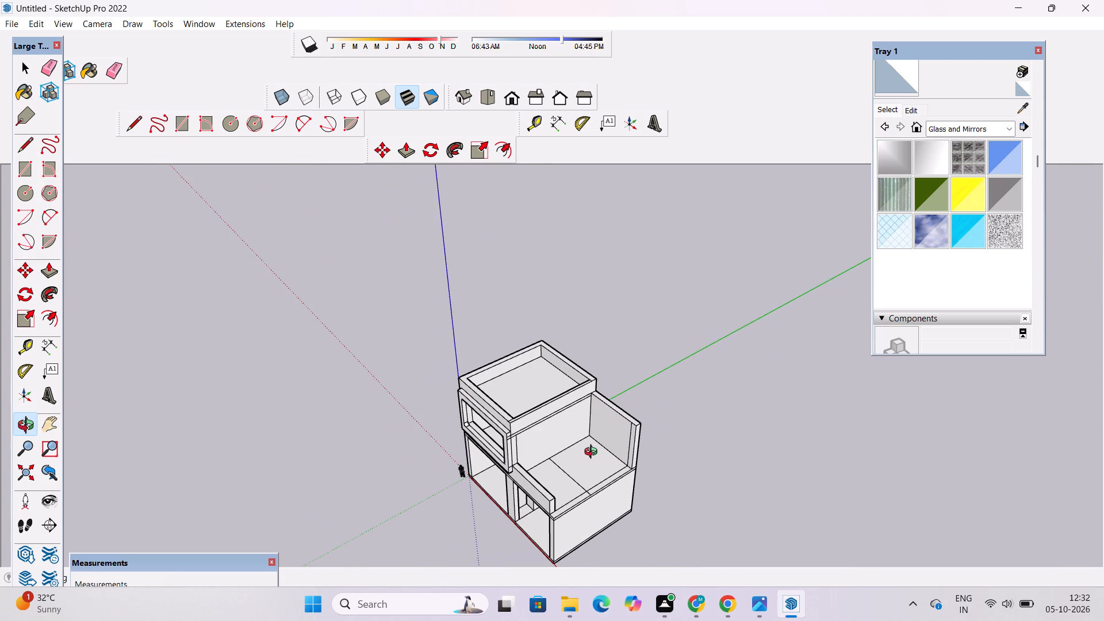
scroll(593, 453, down, 2)
scroll(575, 462, up, 2)
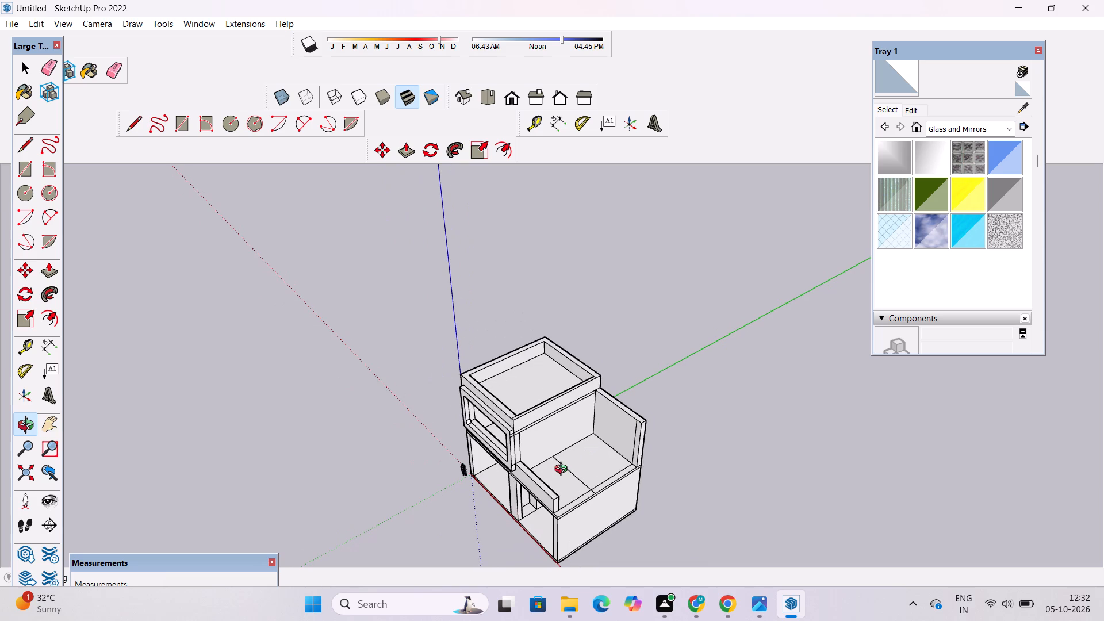
scroll(563, 470, up, 3)
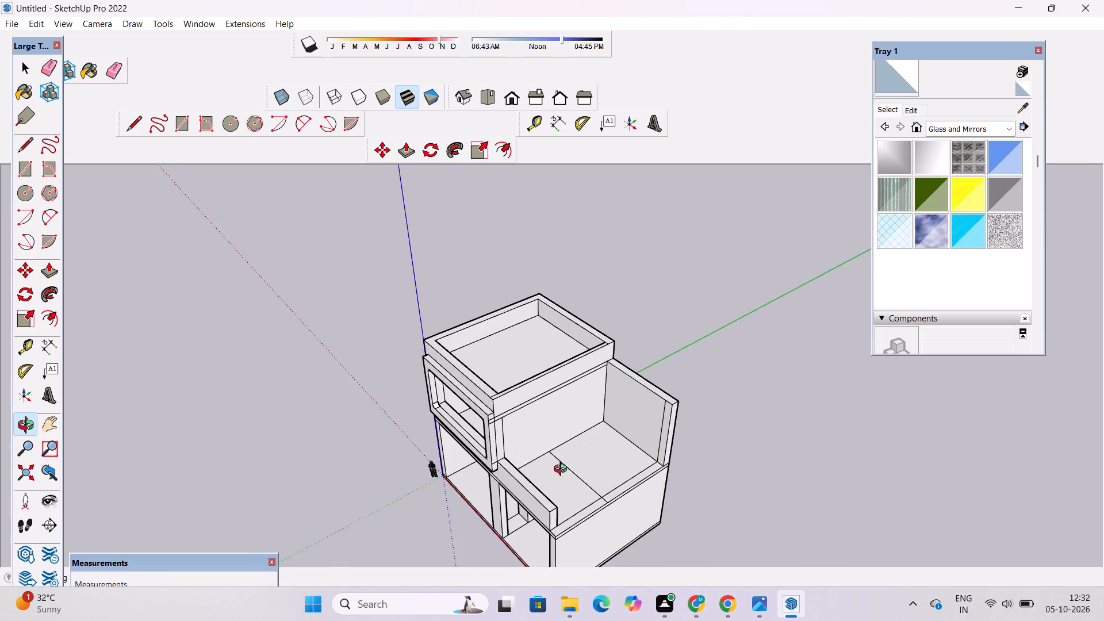
scroll(563, 470, up, 4)
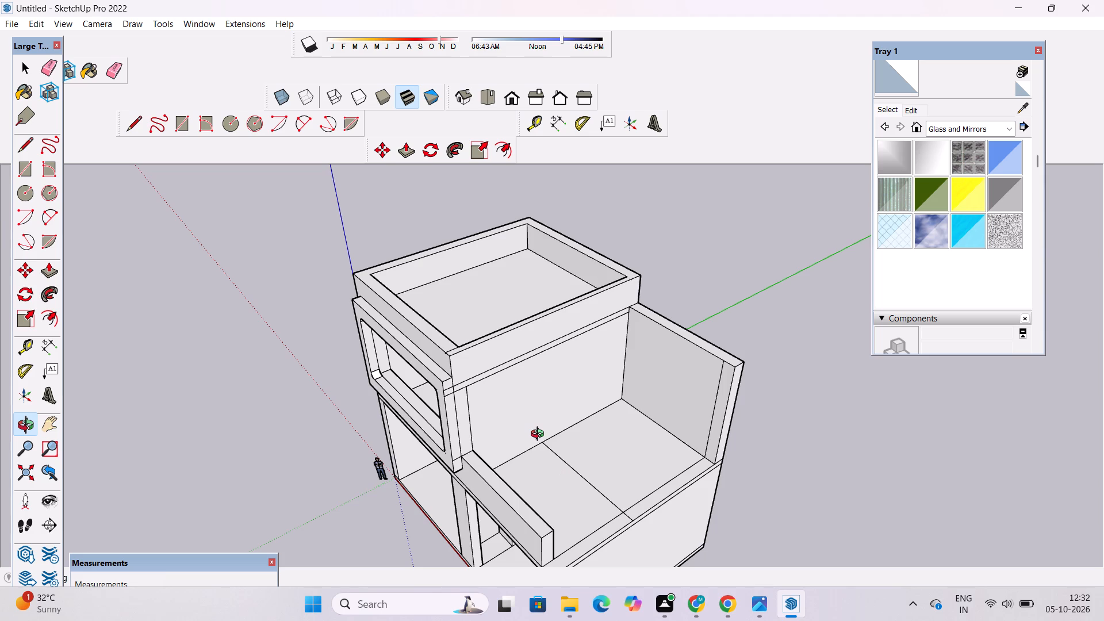
scroll(539, 439, down, 3)
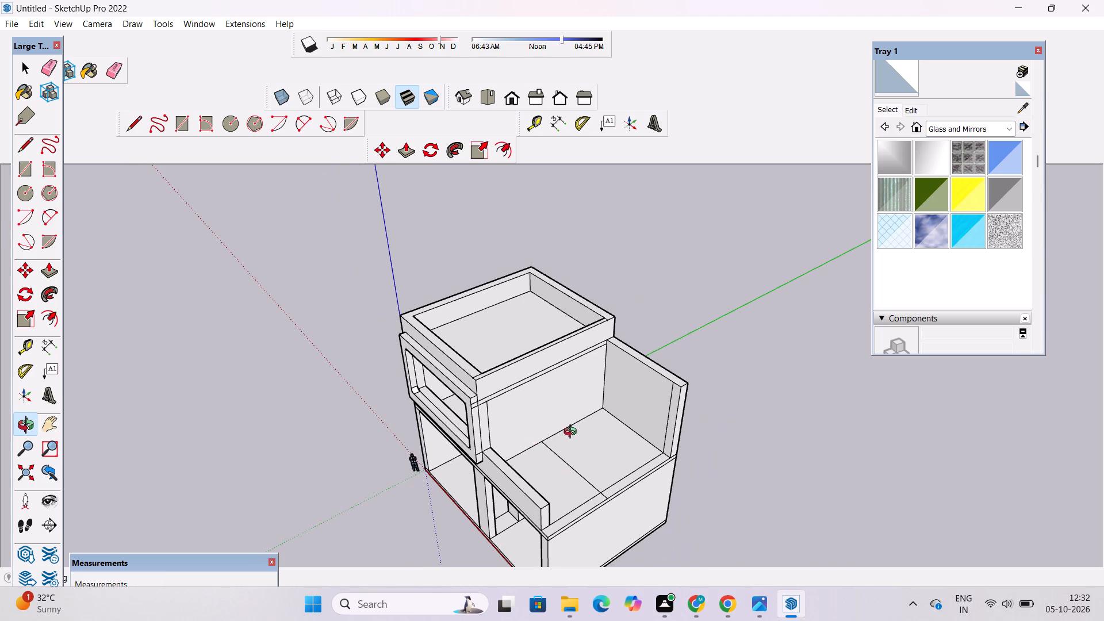
Erase the short stray edge on the front face of the roof parapet near its terrace-side corner.
key(o)
scroll(533, 415, up, 4)
drag(442, 432, 561, 411)
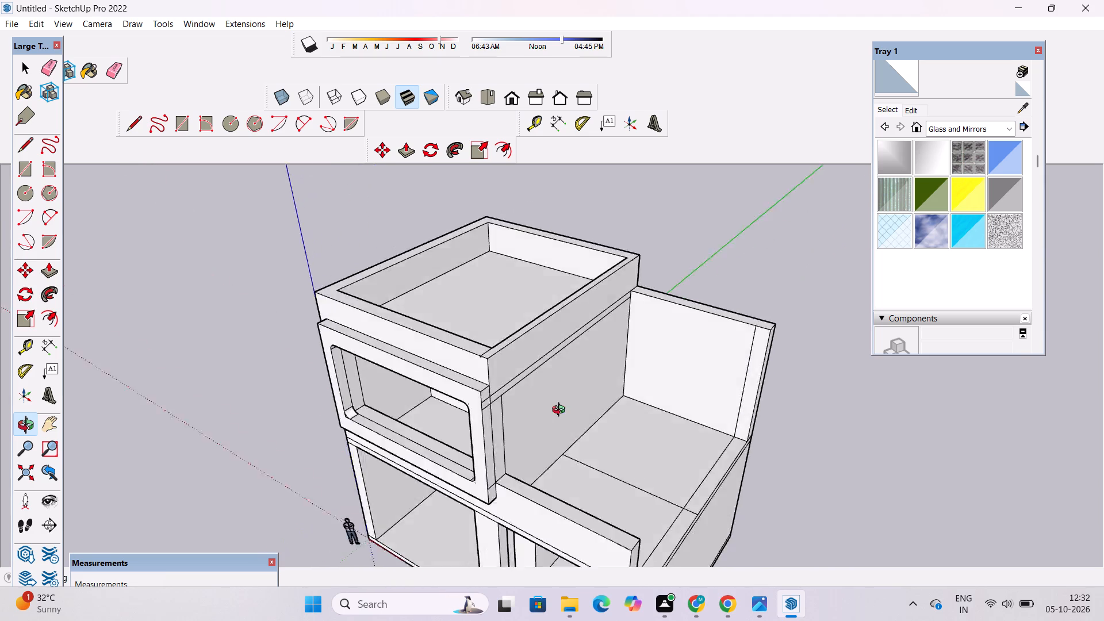
drag(561, 411, 742, 432)
scroll(620, 427, down, 5)
shift+drag(611, 422, 577, 443)
drag(576, 443, 554, 402)
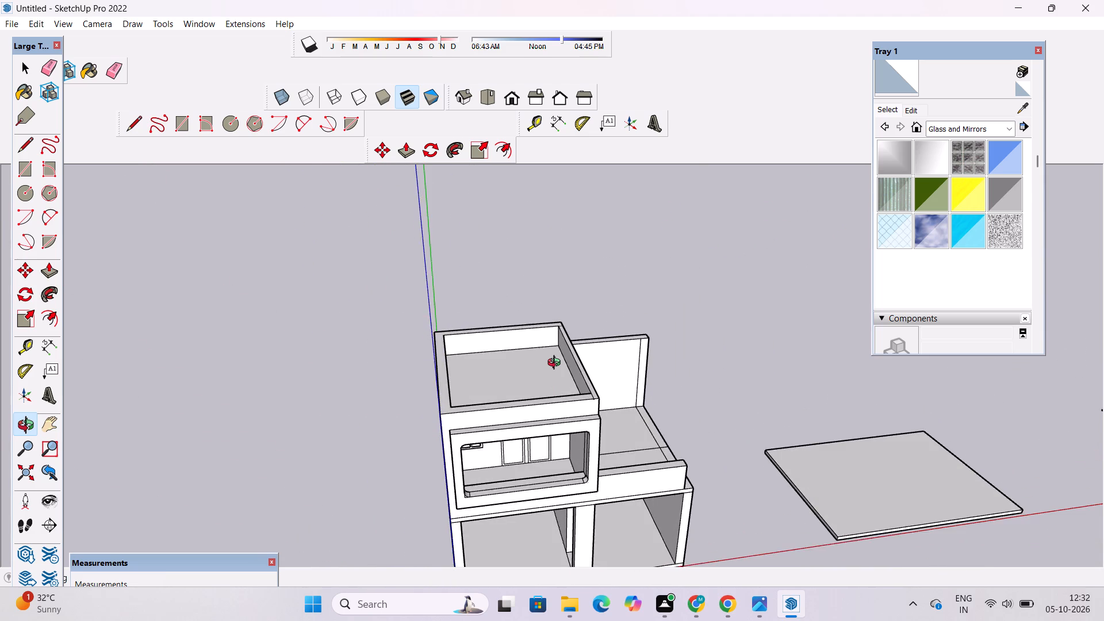
scroll(557, 364, up, 8)
drag(574, 417, 525, 407)
scroll(570, 461, up, 9)
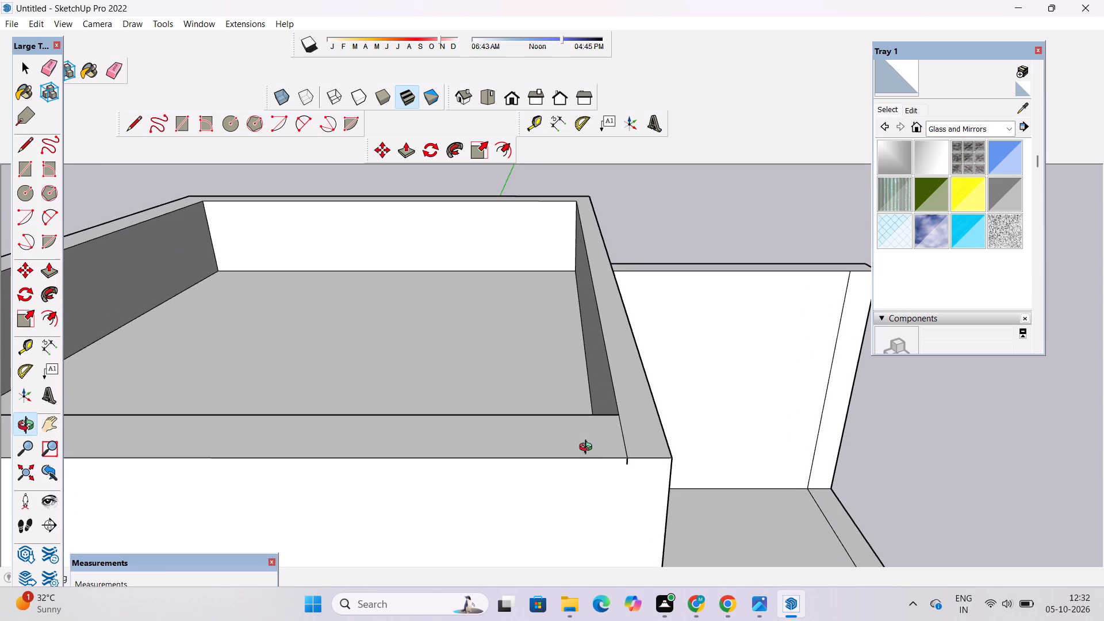
shift+drag(622, 476, 559, 407)
shift+scroll(558, 413, up, 11)
key(e)
scroll(555, 393, up, 4)
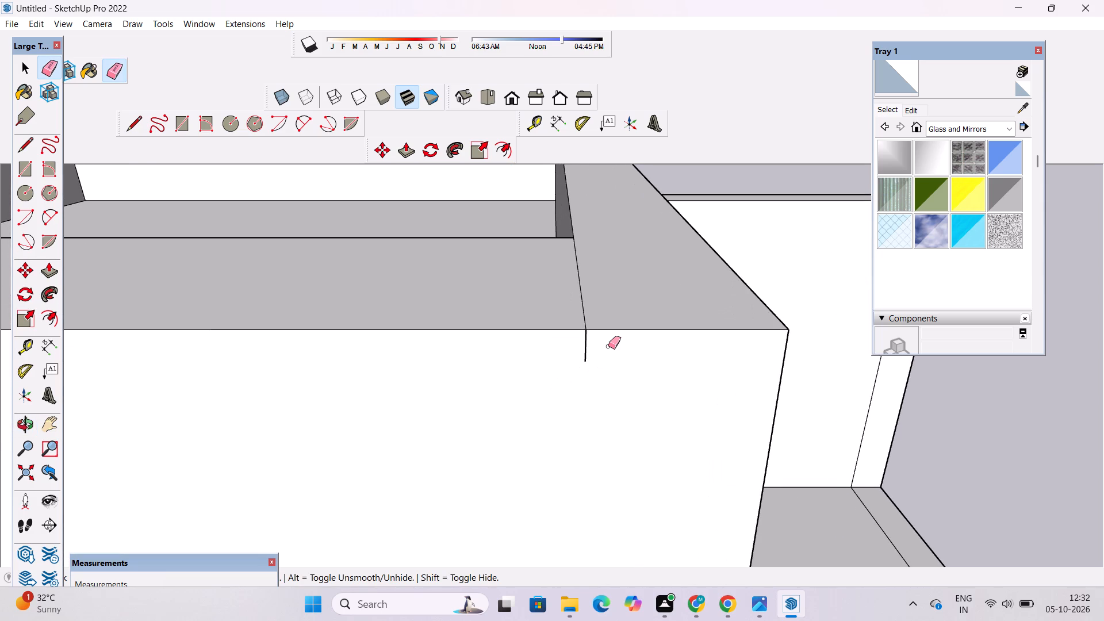
drag(608, 343, 573, 348)
Place a guide line 10' in from the short edge across the front parapet's top at the terrace-side corner.
scroll(571, 383, down, 5)
key(o)
scroll(599, 369, down, 12)
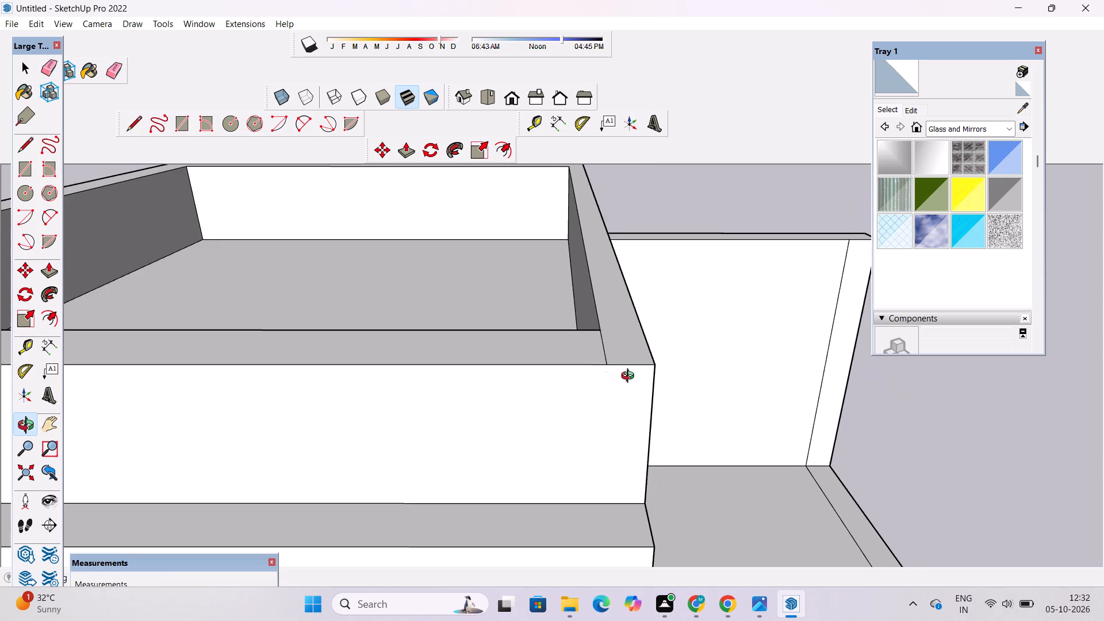
shift+drag(598, 388, 701, 371)
scroll(705, 353, down, 3)
drag(705, 353, 699, 400)
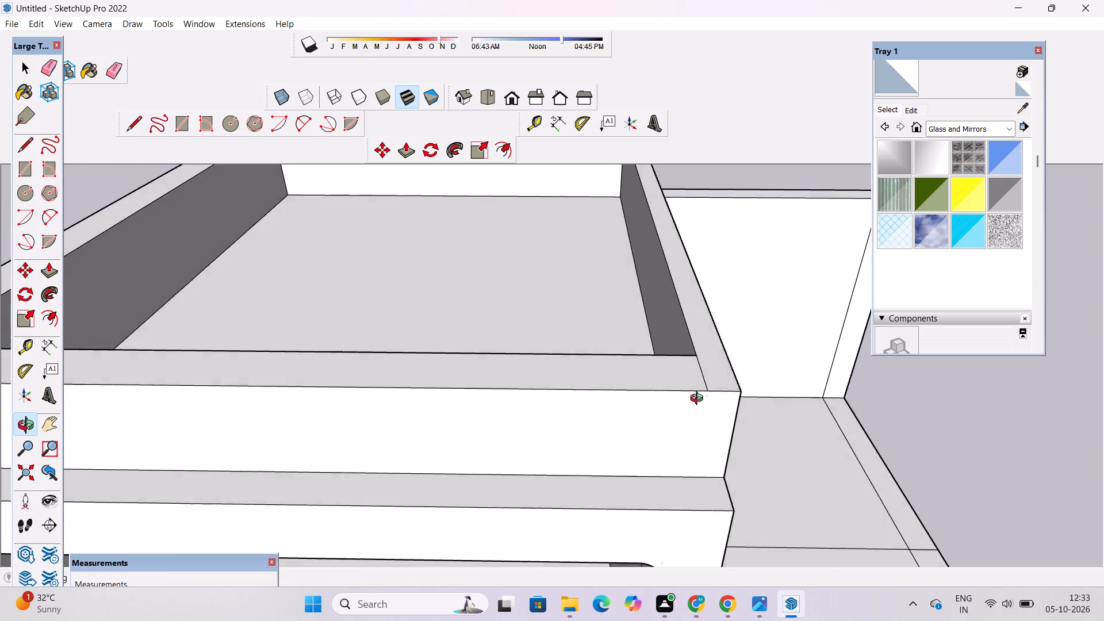
drag(699, 400, 684, 450)
scroll(665, 393, up, 3)
drag(642, 421, 676, 355)
scroll(676, 342, down, 6)
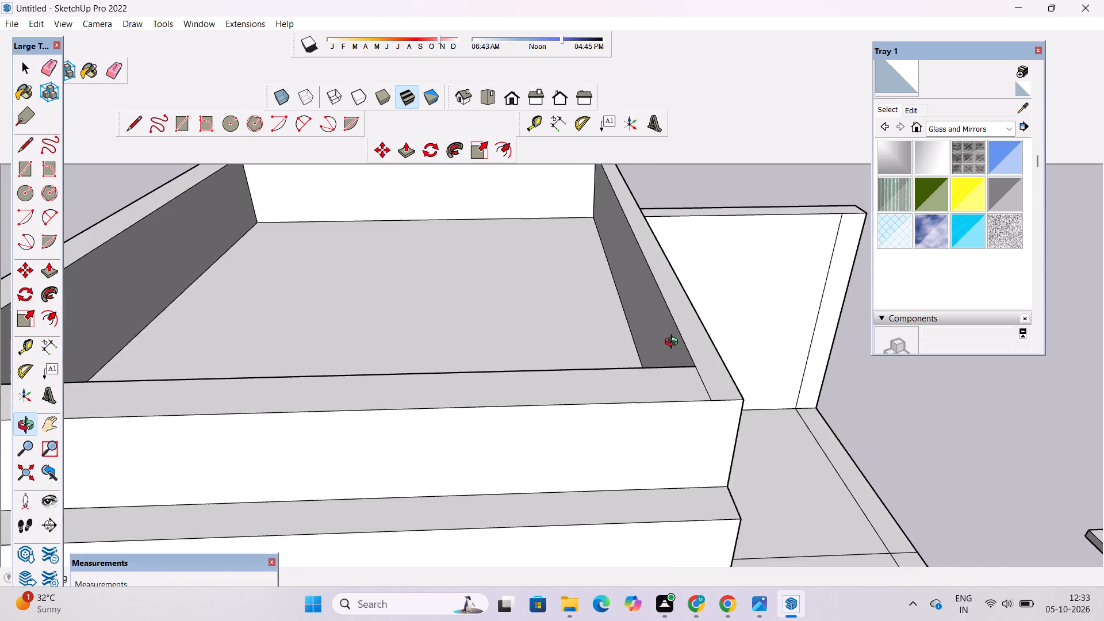
drag(651, 405, 642, 467)
shift+drag(588, 468, 684, 381)
drag(674, 387, 641, 451)
scroll(615, 344, down, 4)
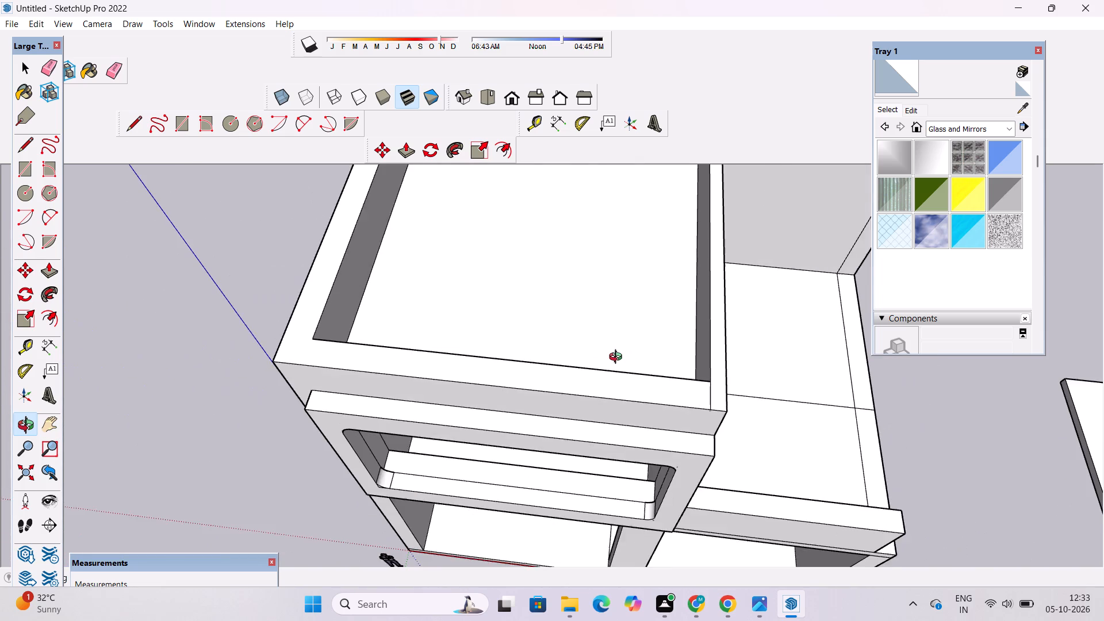
drag(605, 398, 635, 399)
scroll(635, 399, up, 3)
key(t)
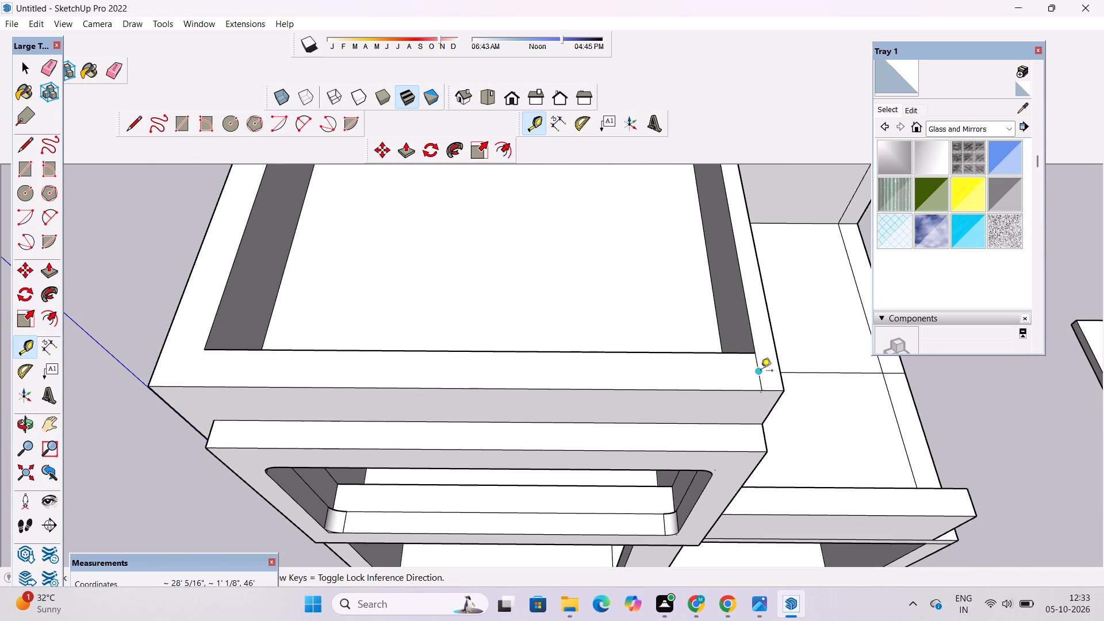
click(760, 370)
scroll(682, 378, down, 3)
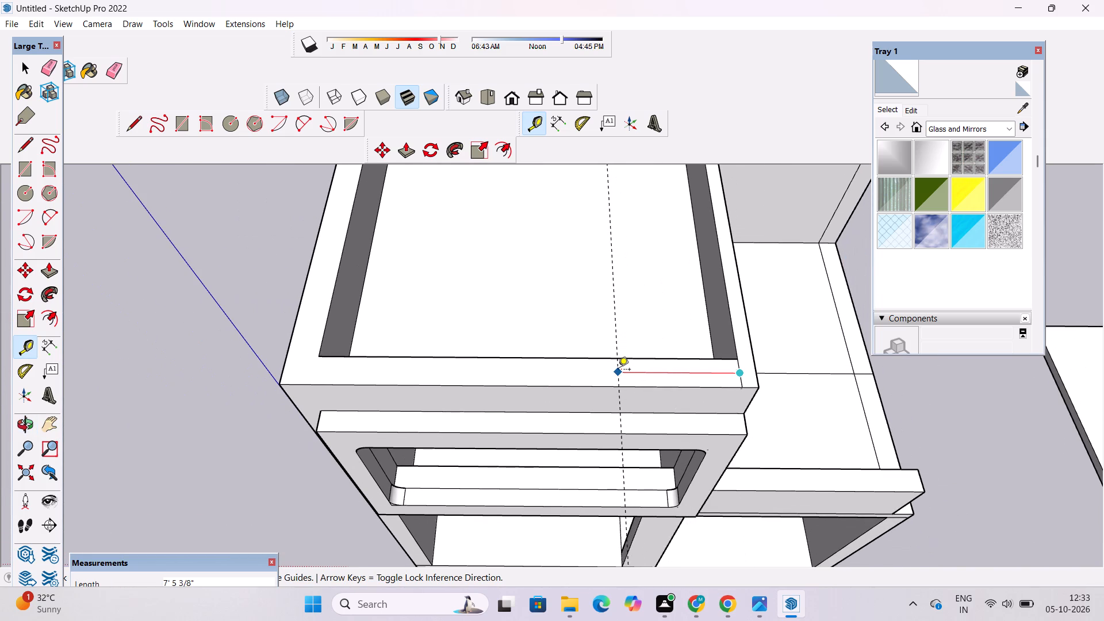
scroll(618, 370, down, 3)
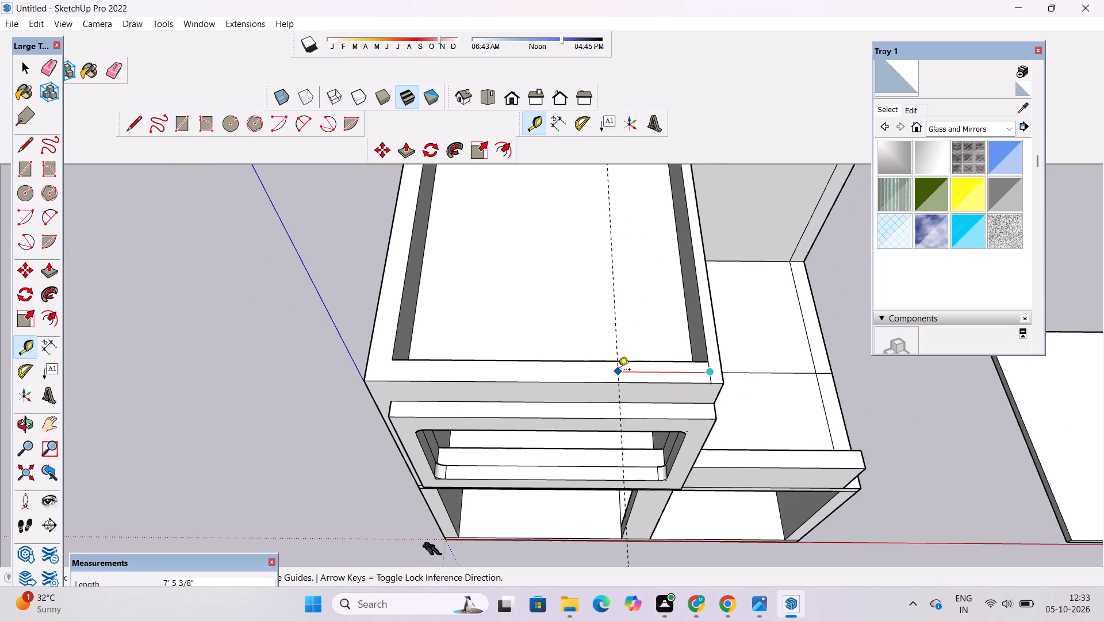
scroll(618, 372, down, 2)
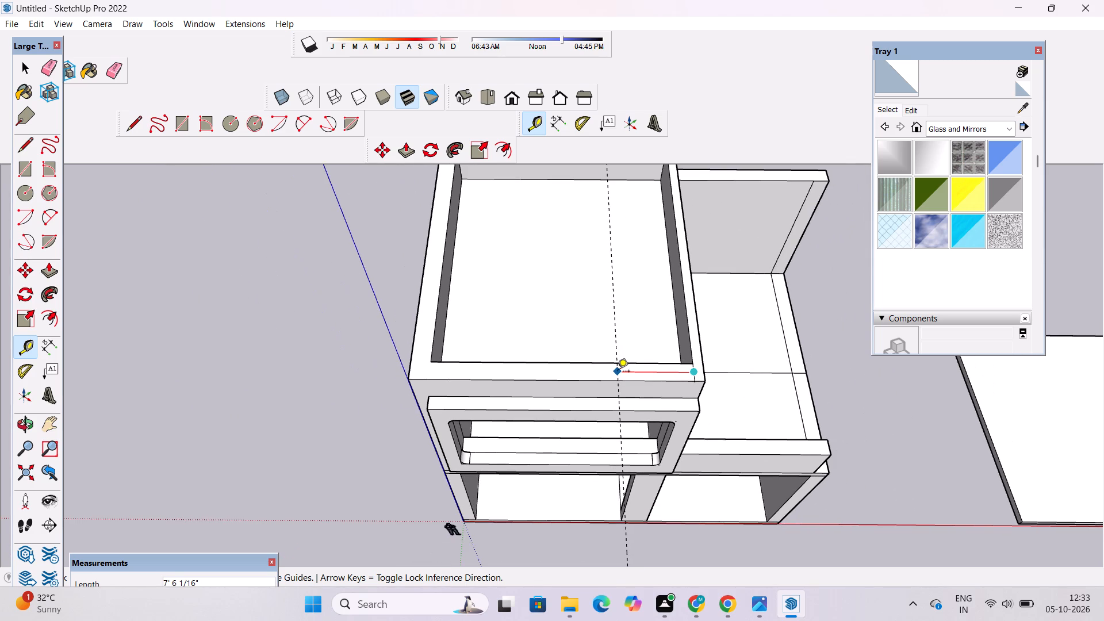
scroll(618, 372, down, 1)
scroll(618, 372, up, 6)
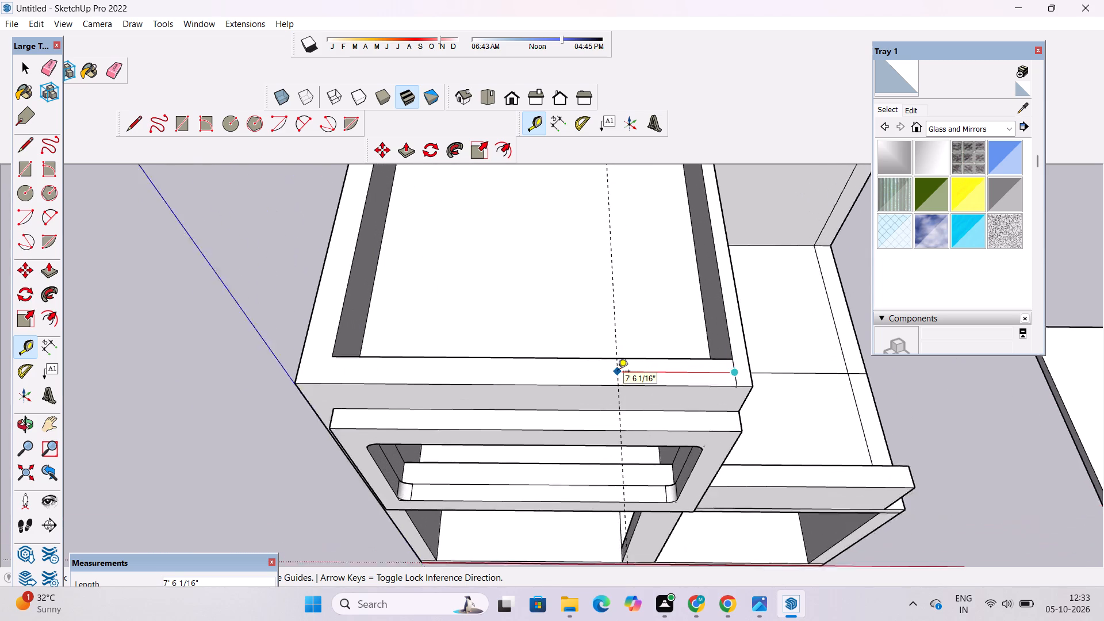
scroll(615, 367, up, 4)
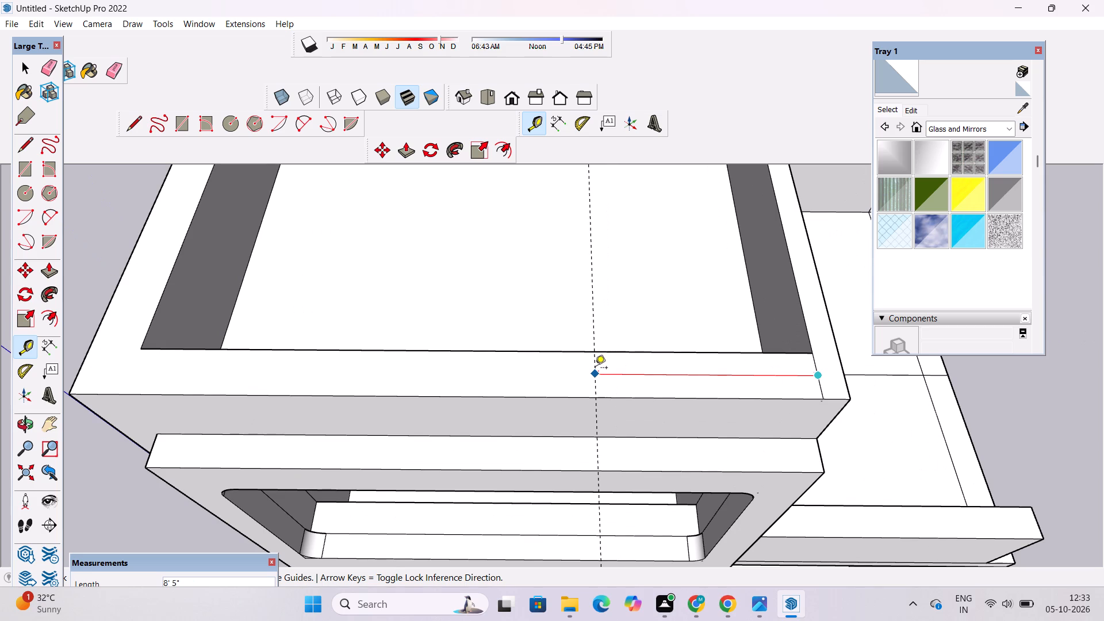
scroll(595, 369, down, 3)
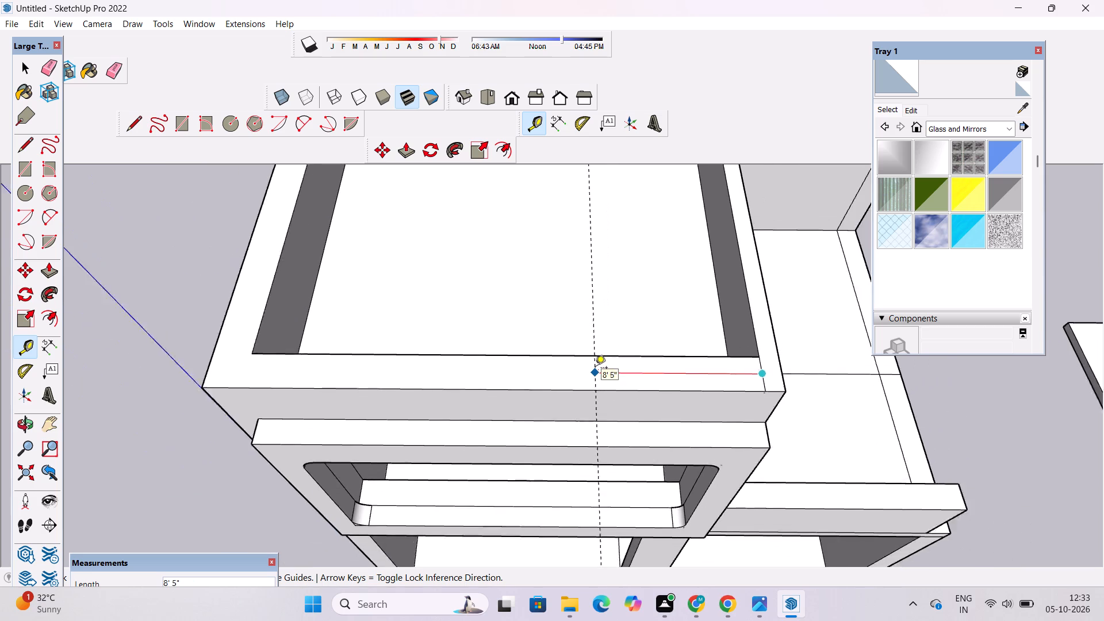
scroll(595, 369, down, 1)
scroll(595, 369, up, 2)
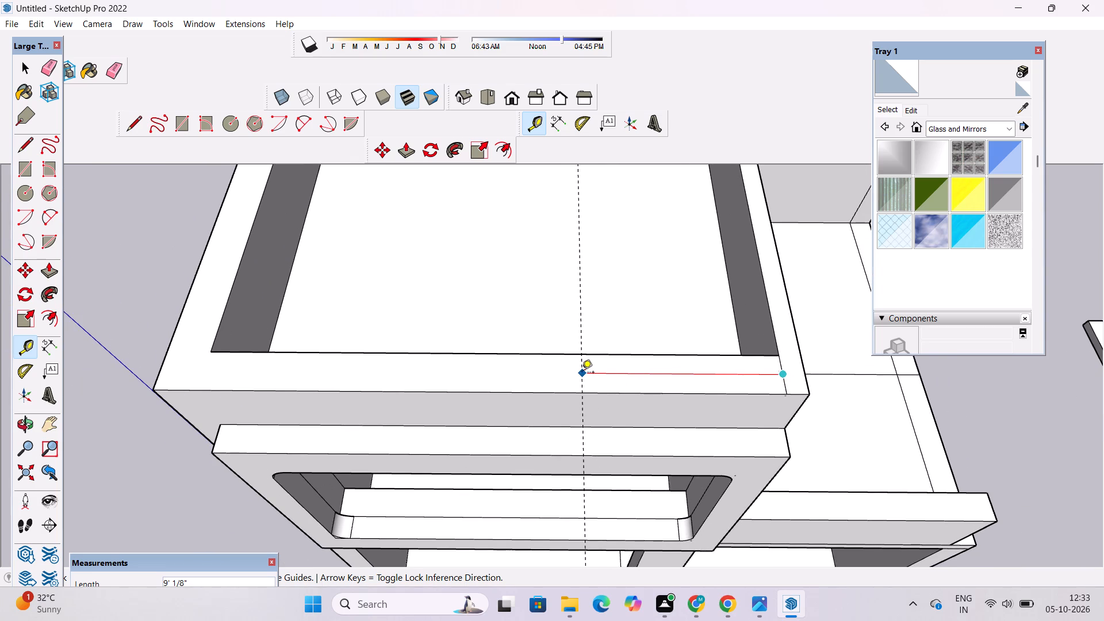
scroll(582, 373, down, 8)
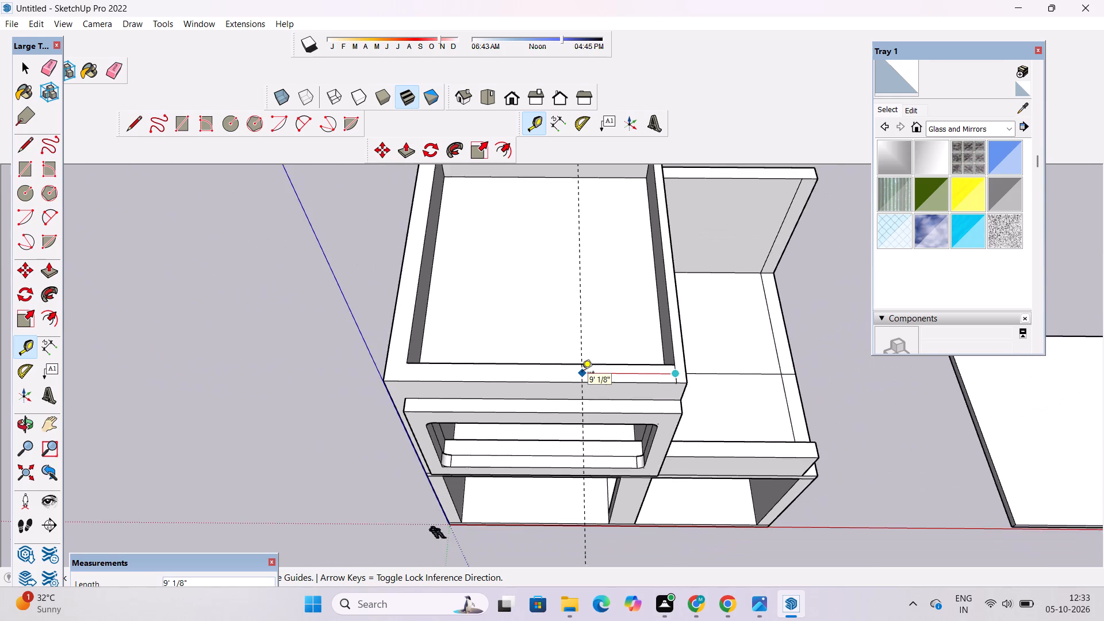
scroll(582, 373, down, 5)
scroll(582, 373, up, 8)
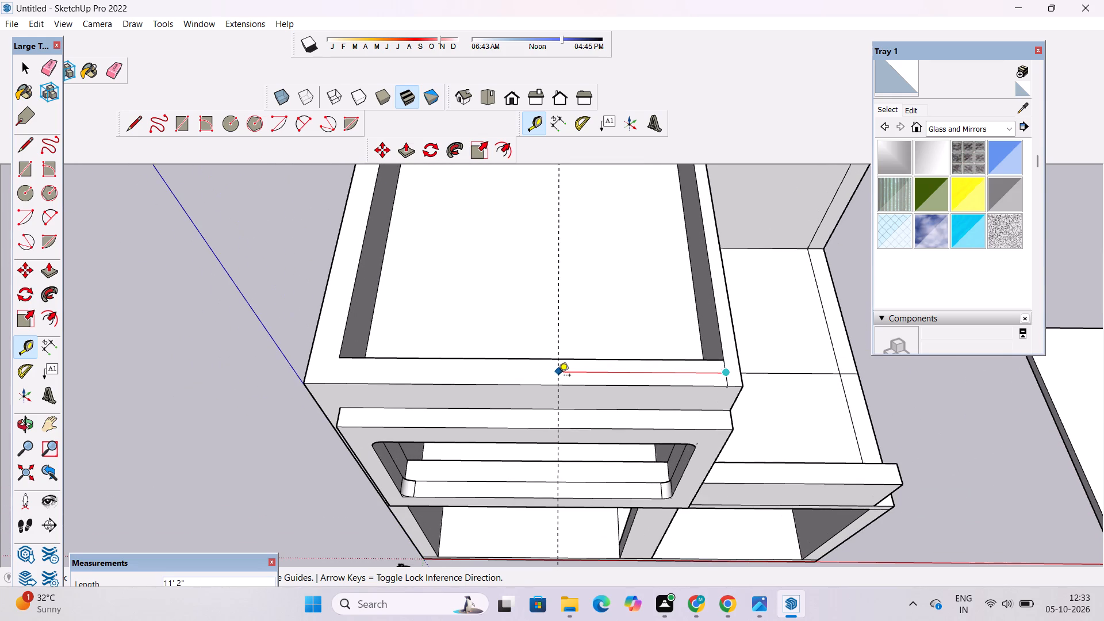
text(10')
key(Return)
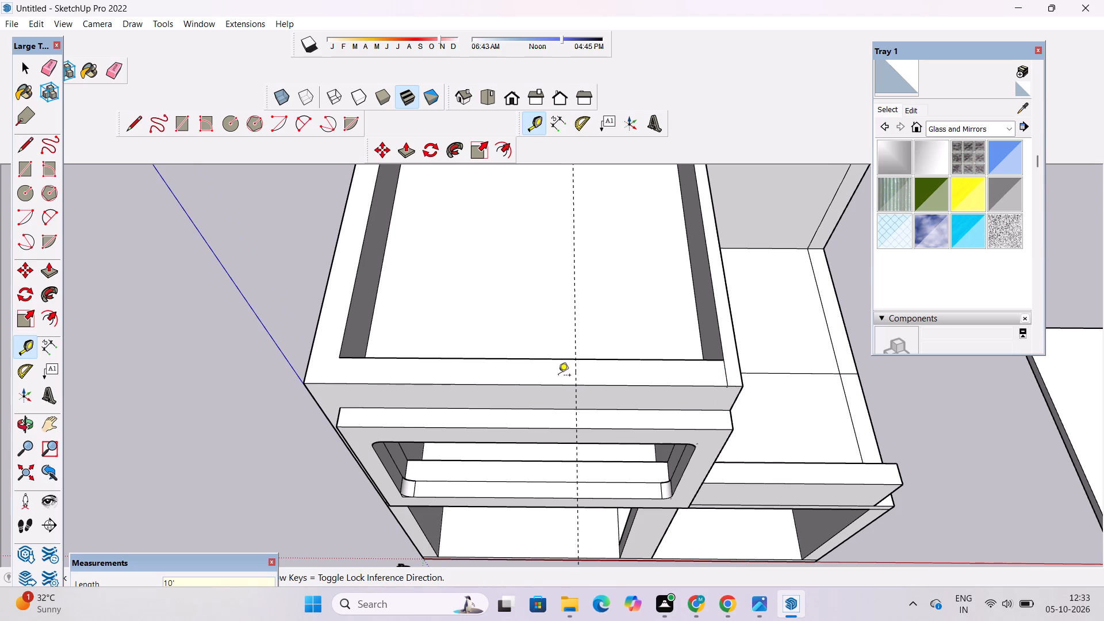
Draw a line across the front parapet's top along the 10' guide, from its outer edge to its inner edge.
key(o)
scroll(558, 376, down, 6)
drag(607, 432, 607, 279)
scroll(597, 281, up, 8)
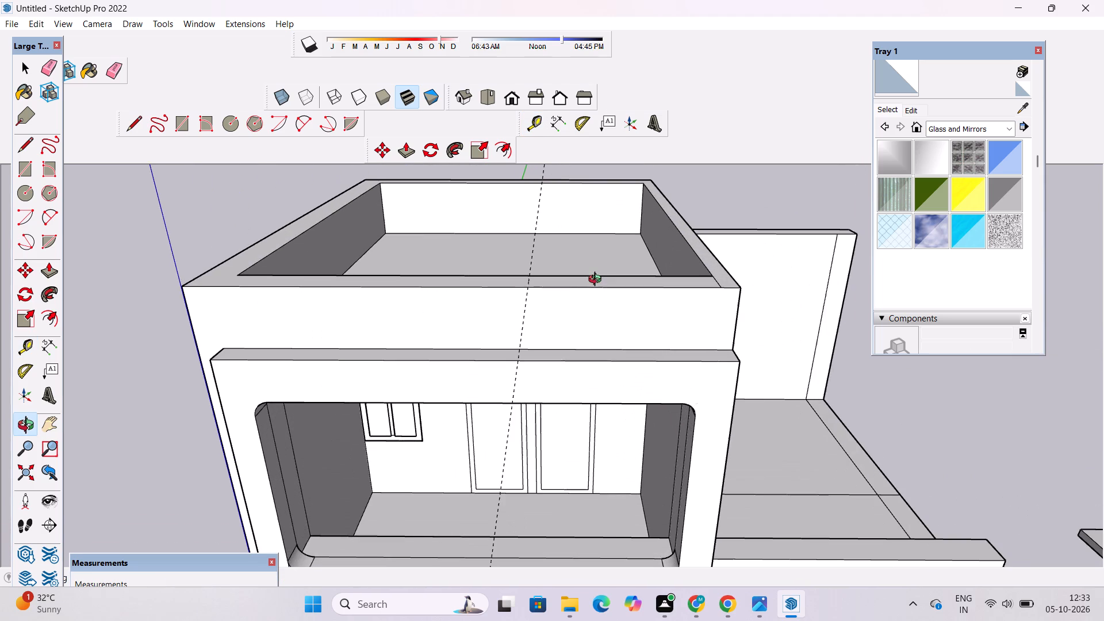
shift+drag(584, 320, 572, 263)
scroll(572, 262, down, 4)
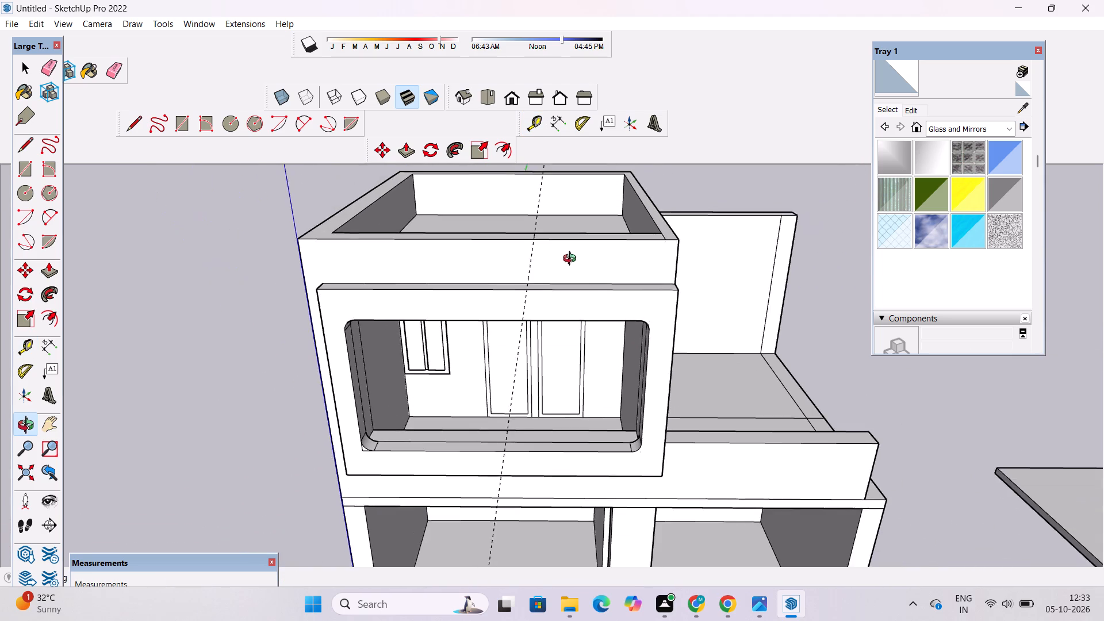
drag(572, 260, 556, 471)
scroll(539, 442, up, 4)
drag(523, 453, 580, 441)
scroll(552, 434, up, 2)
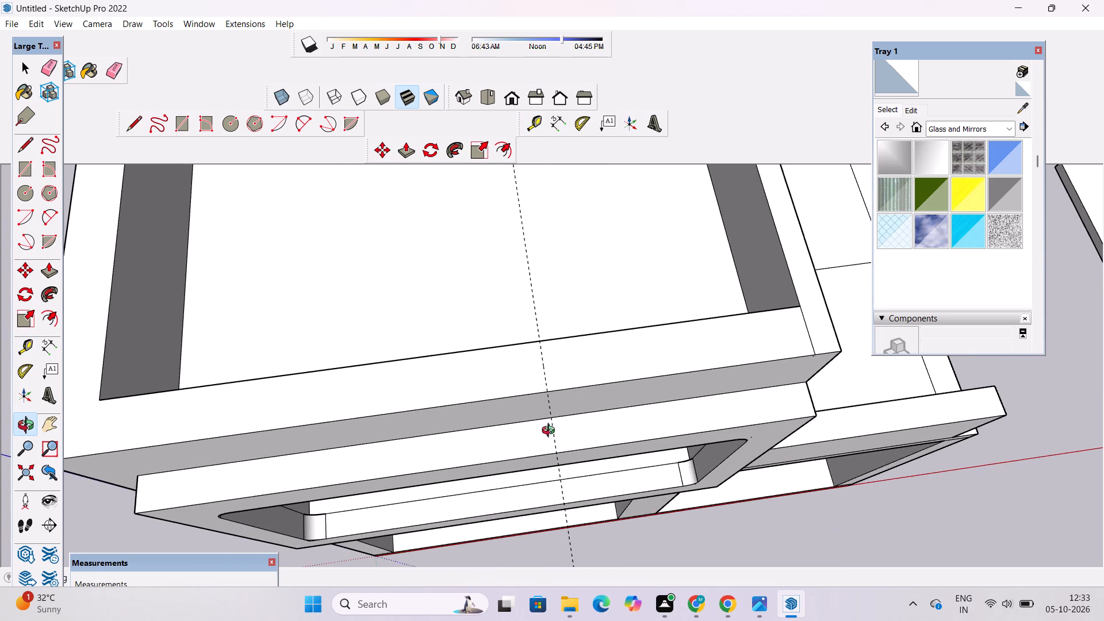
key(l)
scroll(551, 430, up, 6)
click(541, 350)
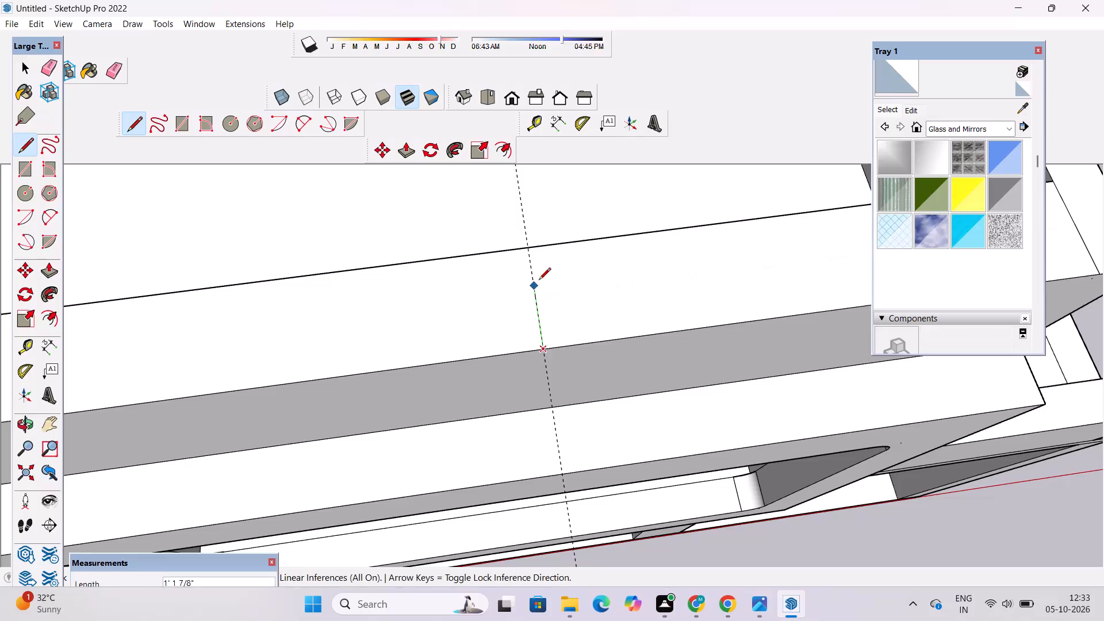
click(530, 250)
Draw a vertical line down the parapet's front face from the end of the dividing line to the projecting border's top.
scroll(492, 269, down, 10)
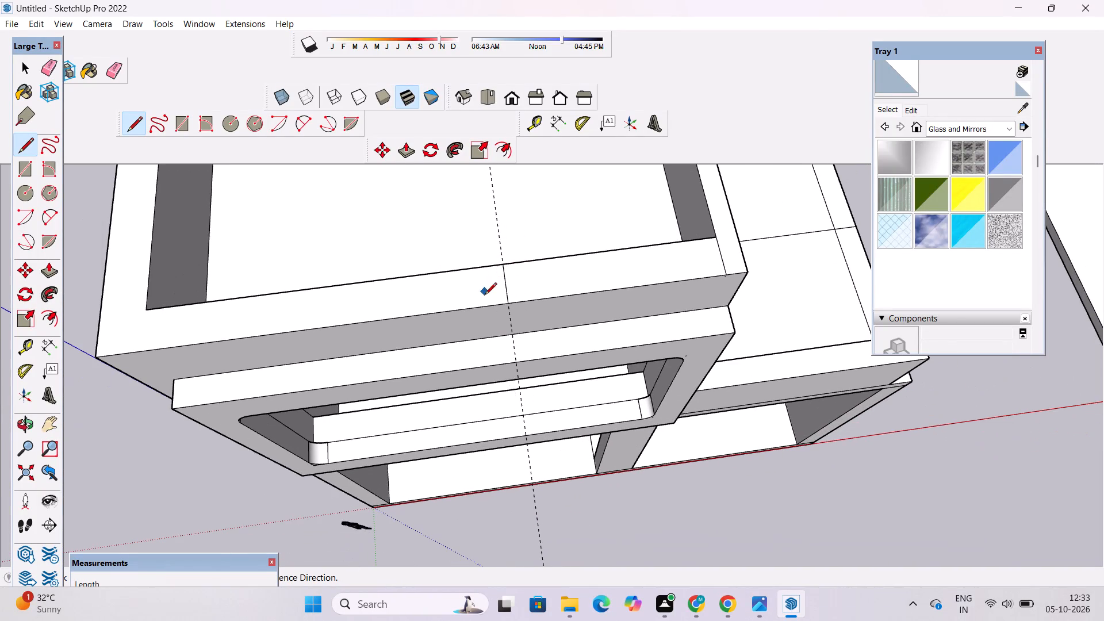
scroll(511, 331, up, 4)
key(o)
drag(532, 361, 527, 299)
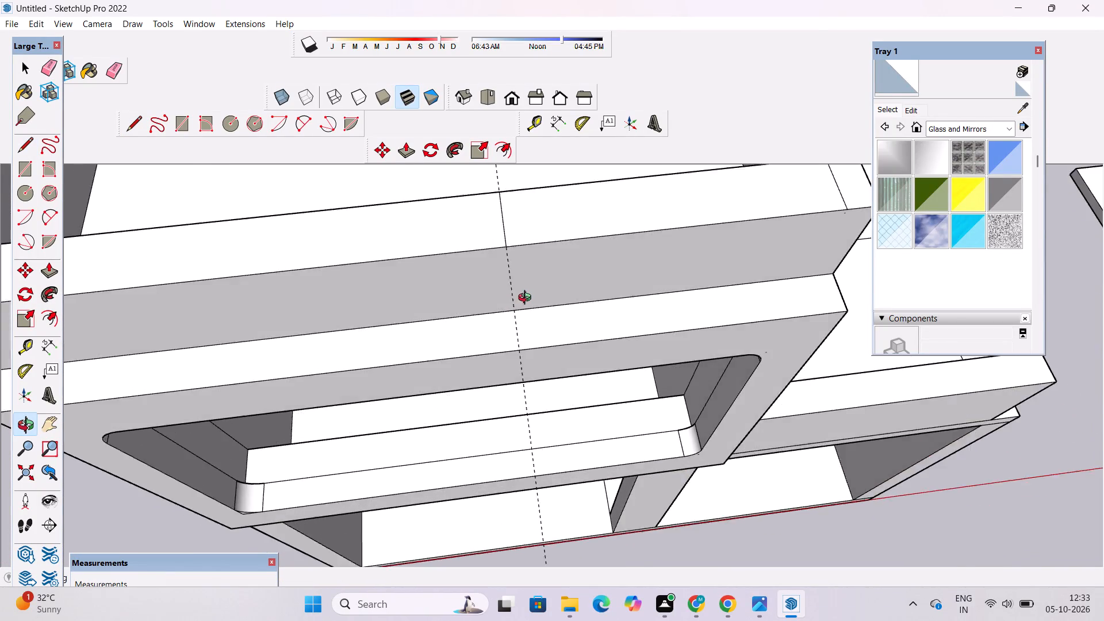
drag(527, 299, 525, 248)
drag(525, 248, 531, 323)
shift+drag(550, 282, 545, 309)
scroll(545, 309, up, 4)
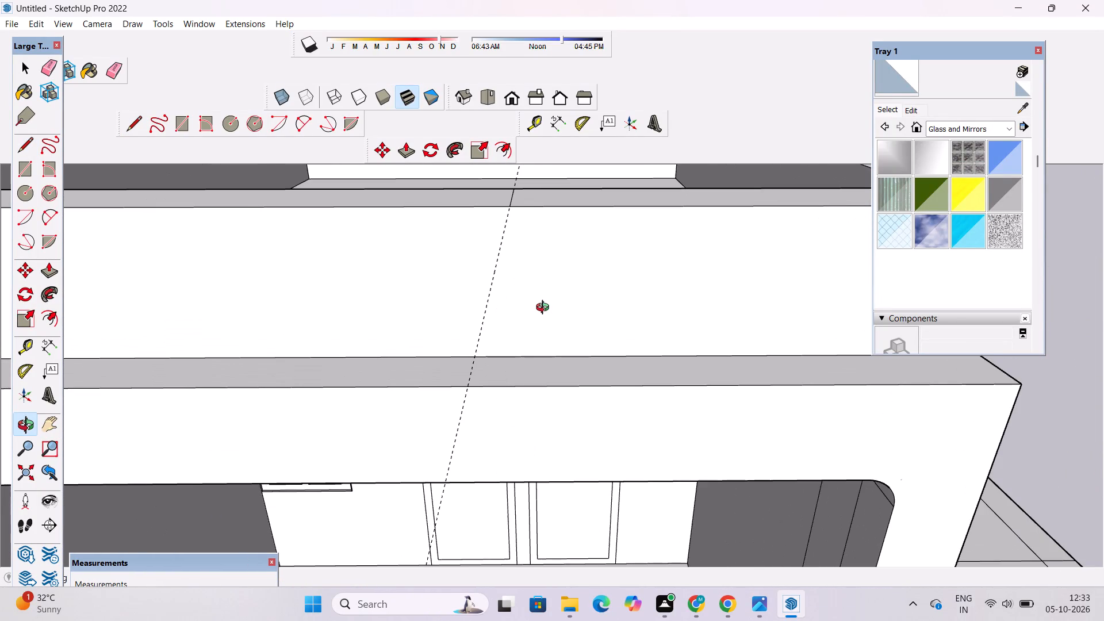
key(l)
click(511, 205)
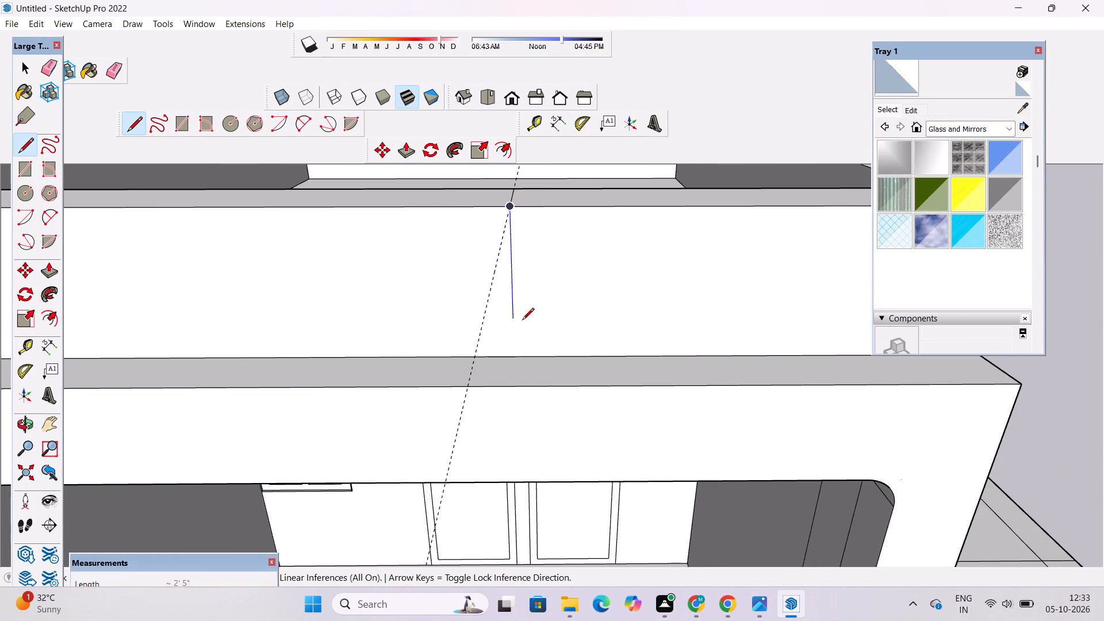
click(511, 357)
key(space)
Erase the guide line crossing the front parapet.
text(e)
drag(485, 292, 488, 298)
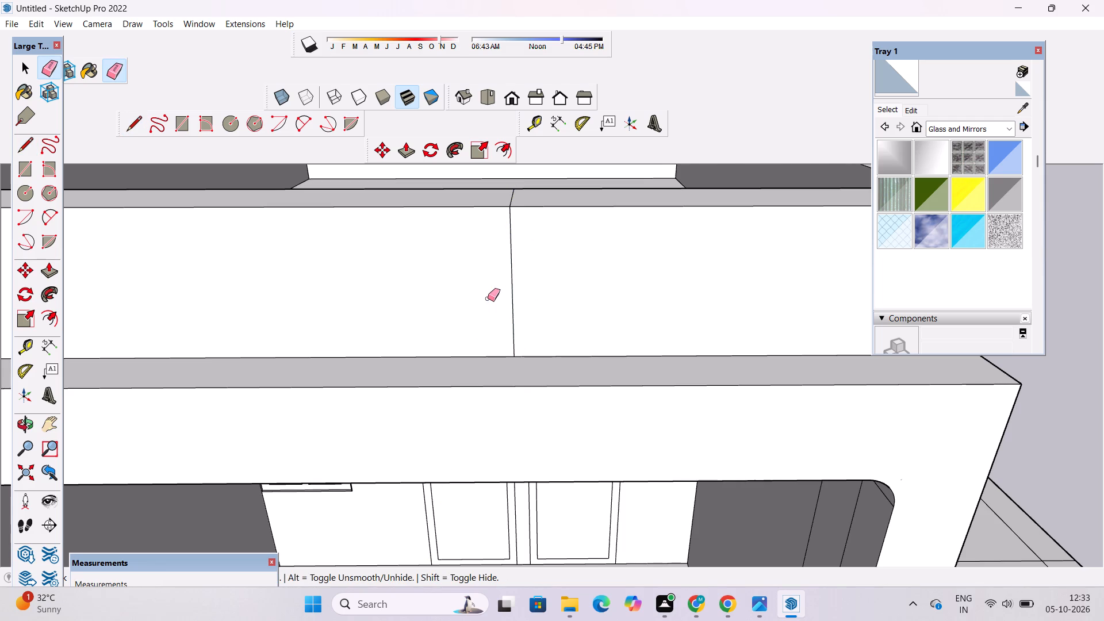
Examine the divided front parapet and the house from above, from the terrace side and from the front.
key(o)
scroll(488, 298, down, 11)
drag(513, 285, 536, 456)
scroll(503, 364, down, 3)
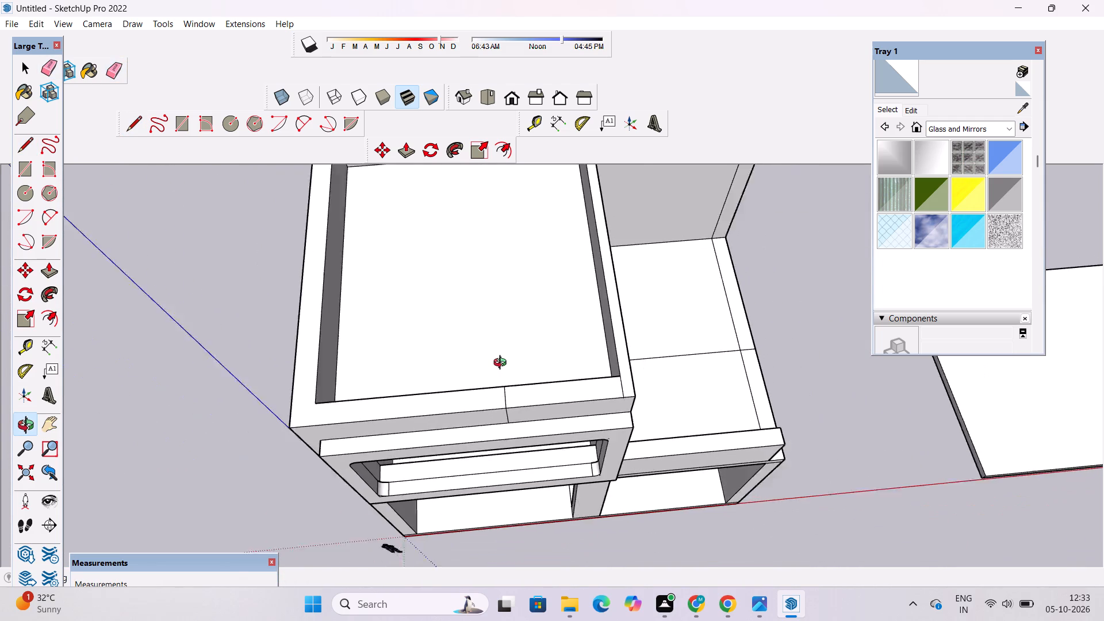
scroll(503, 364, down, 1)
shift+drag(501, 373, 483, 315)
scroll(483, 312, up, 4)
drag(554, 324, 432, 374)
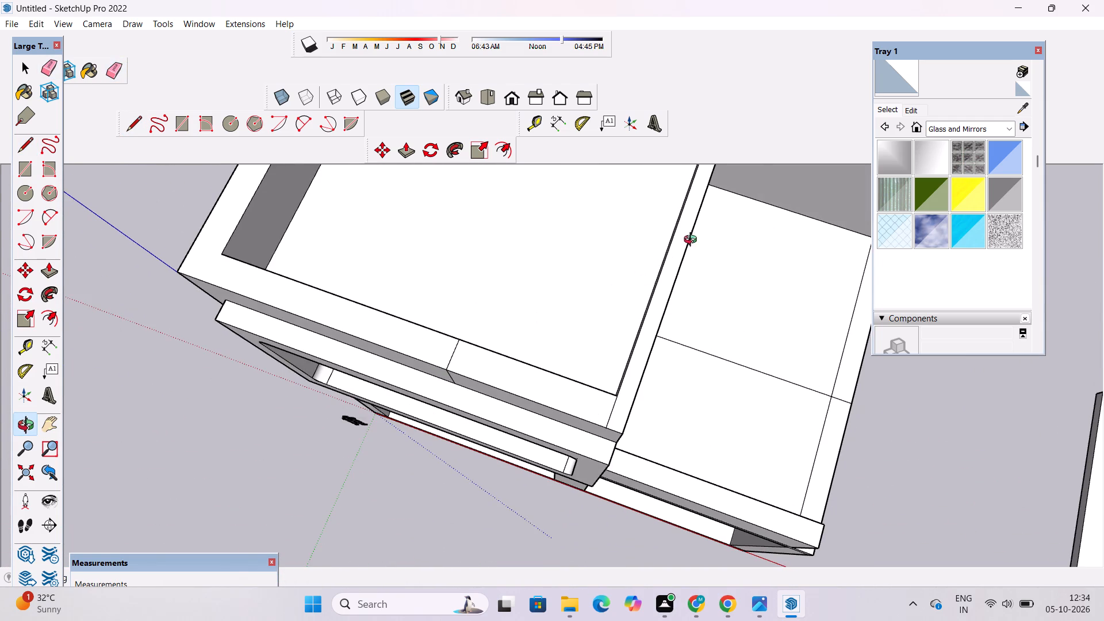
scroll(624, 417, down, 5)
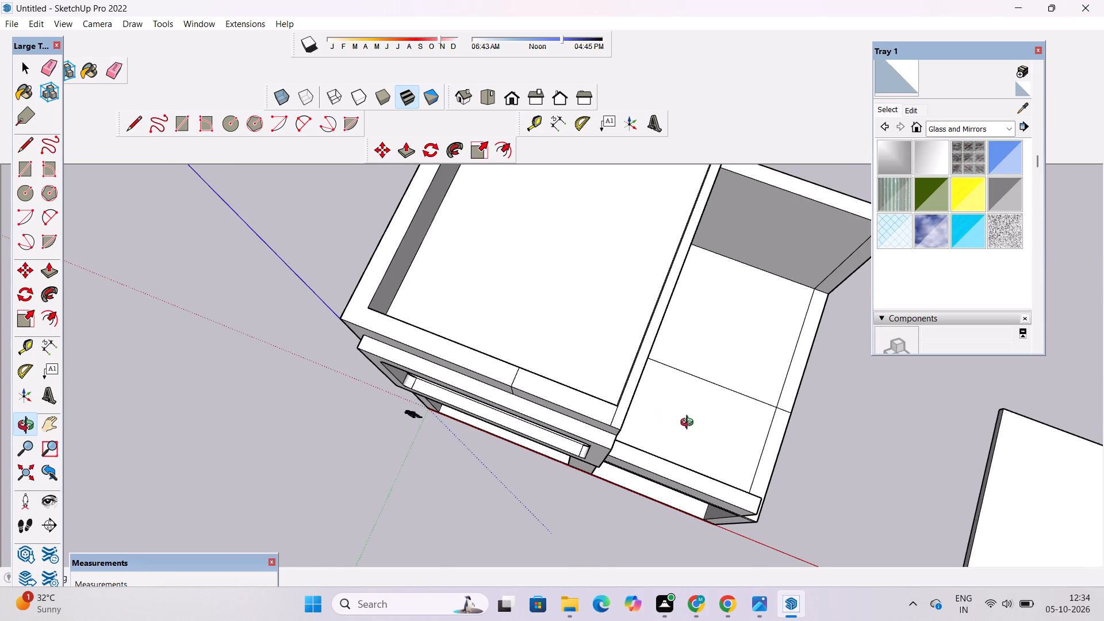
drag(694, 426, 506, 427)
scroll(553, 362, up, 9)
drag(861, 373, 609, 377)
scroll(578, 384, down, 6)
drag(507, 423, 511, 424)
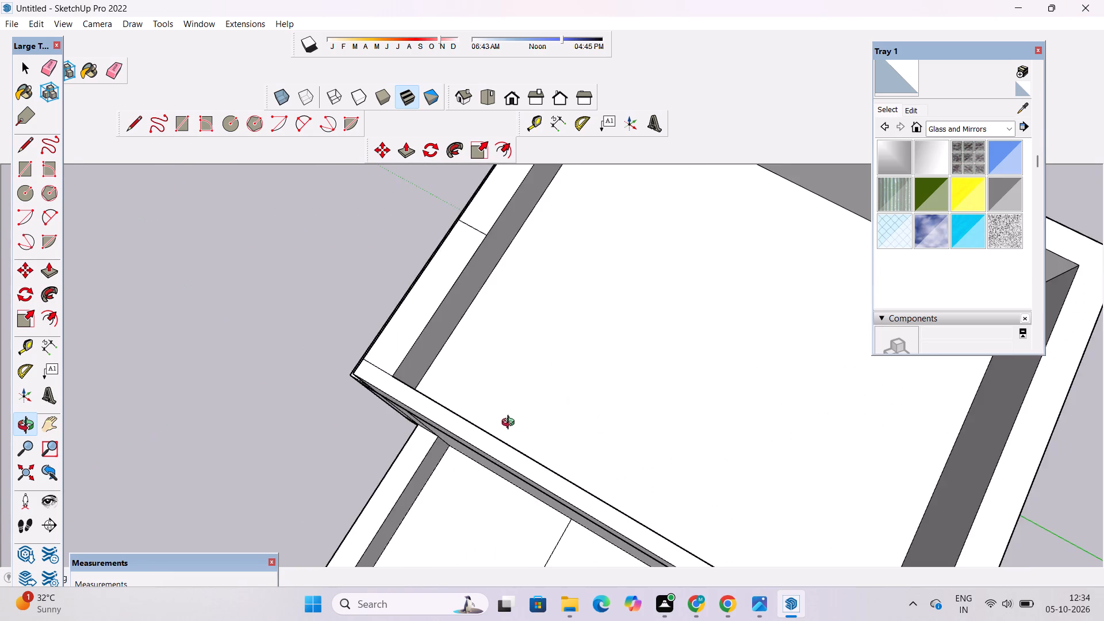
drag(511, 424, 677, 406)
click(522, 99)
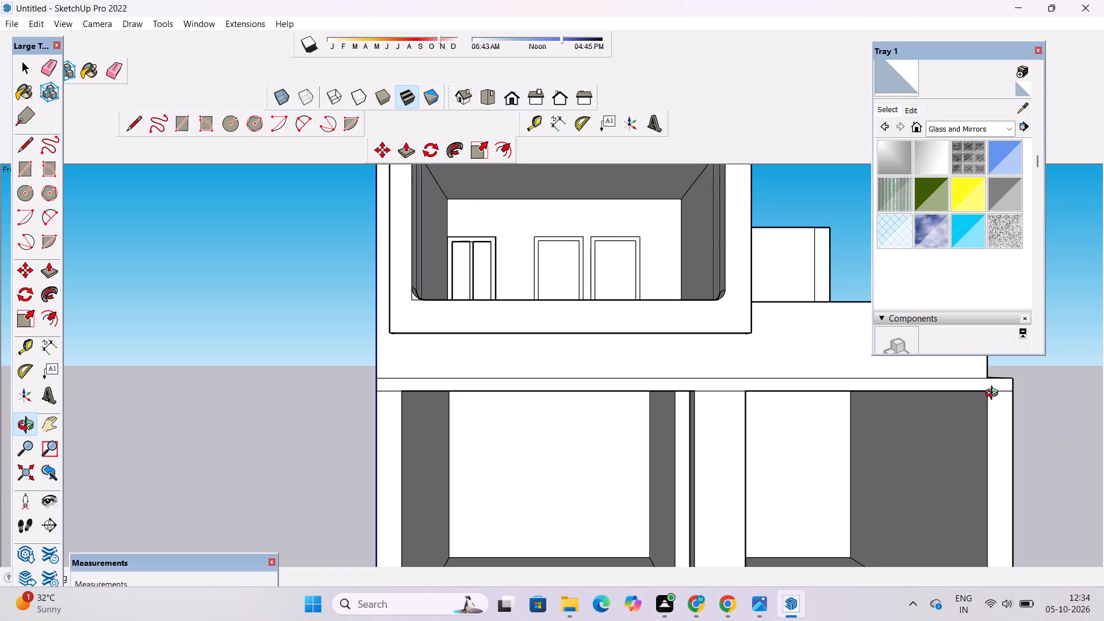
scroll(620, 348, down, 6)
drag(654, 333, 655, 407)
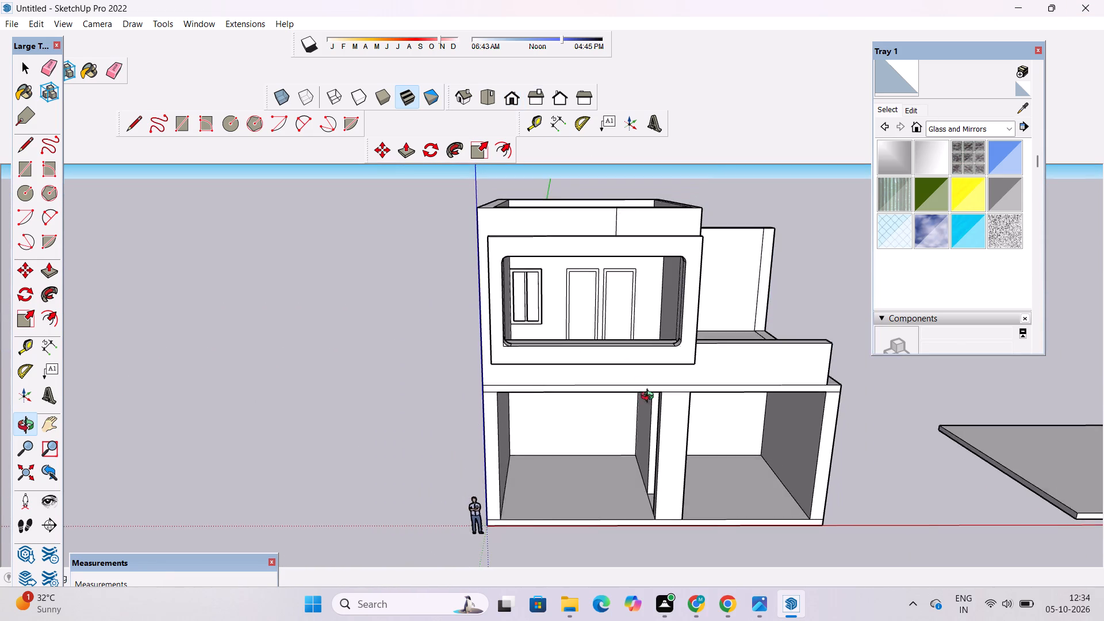
scroll(635, 369, up, 4)
shift+drag(639, 354, 582, 390)
scroll(568, 396, up, 3)
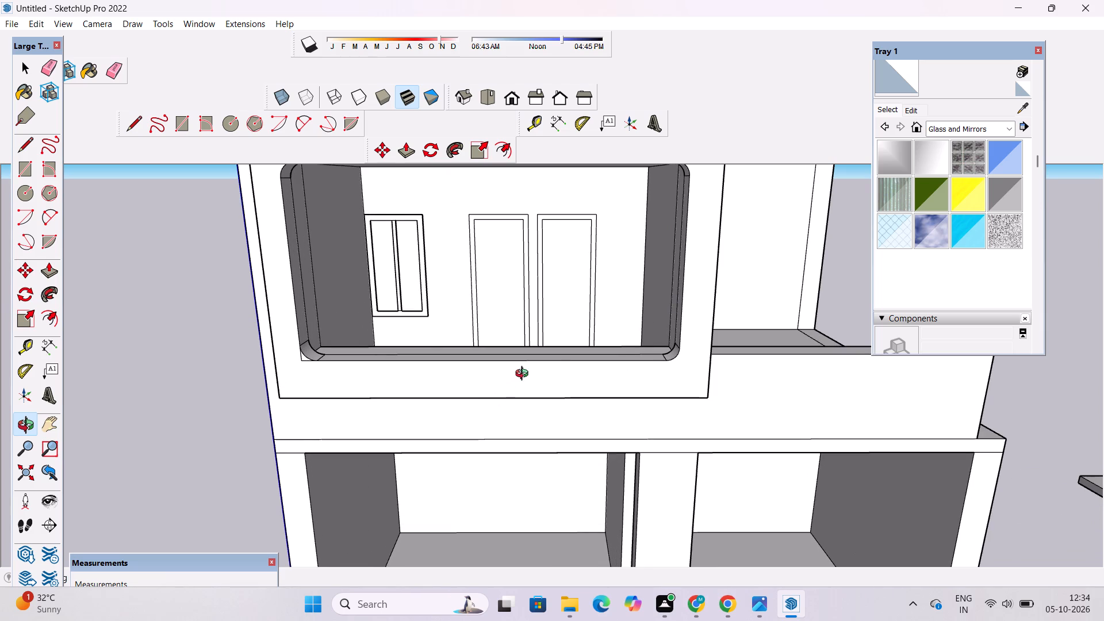
scroll(631, 348, down, 5)
drag(671, 320, 634, 400)
scroll(516, 233, up, 3)
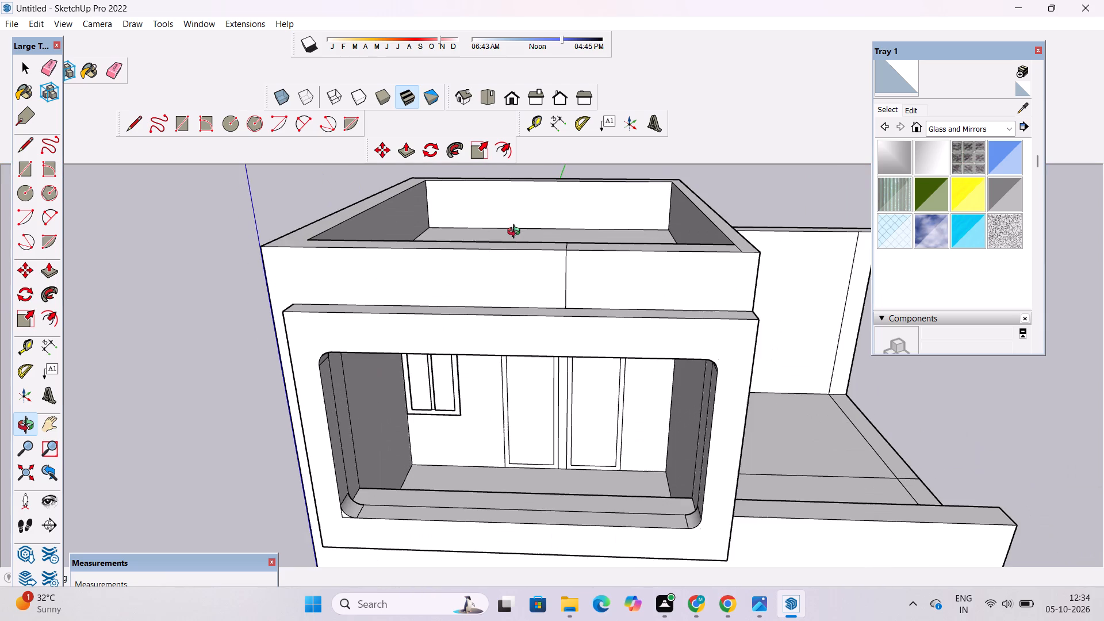
scroll(516, 235, down, 1)
shift+drag(566, 252, 580, 298)
drag(605, 298, 643, 424)
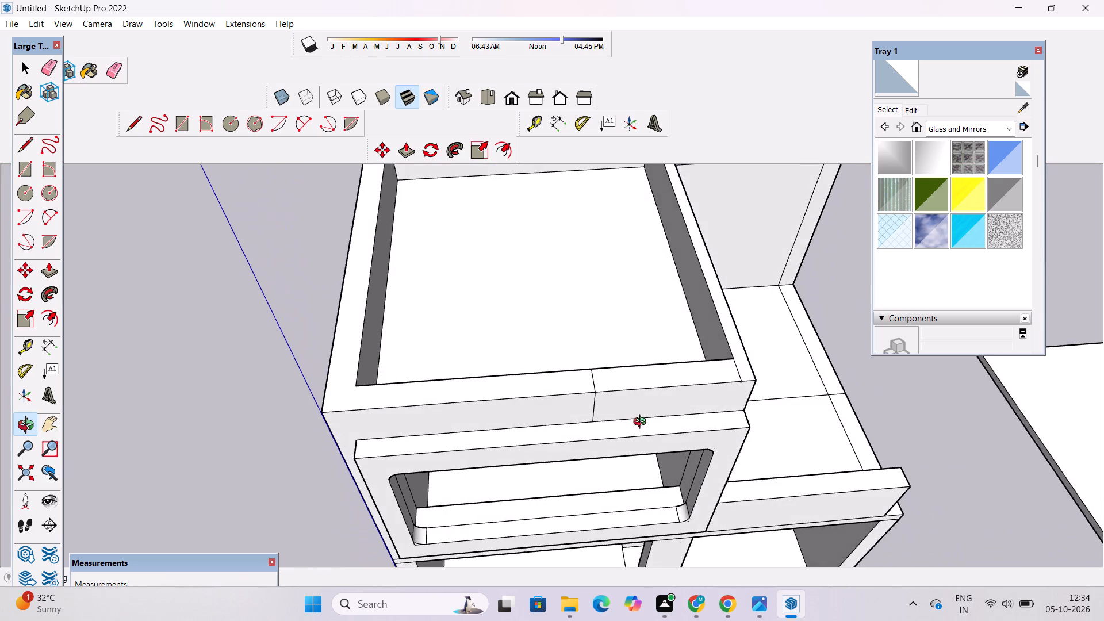
scroll(676, 409, up, 3)
shift+drag(754, 391, 685, 397)
scroll(586, 363, up, 4)
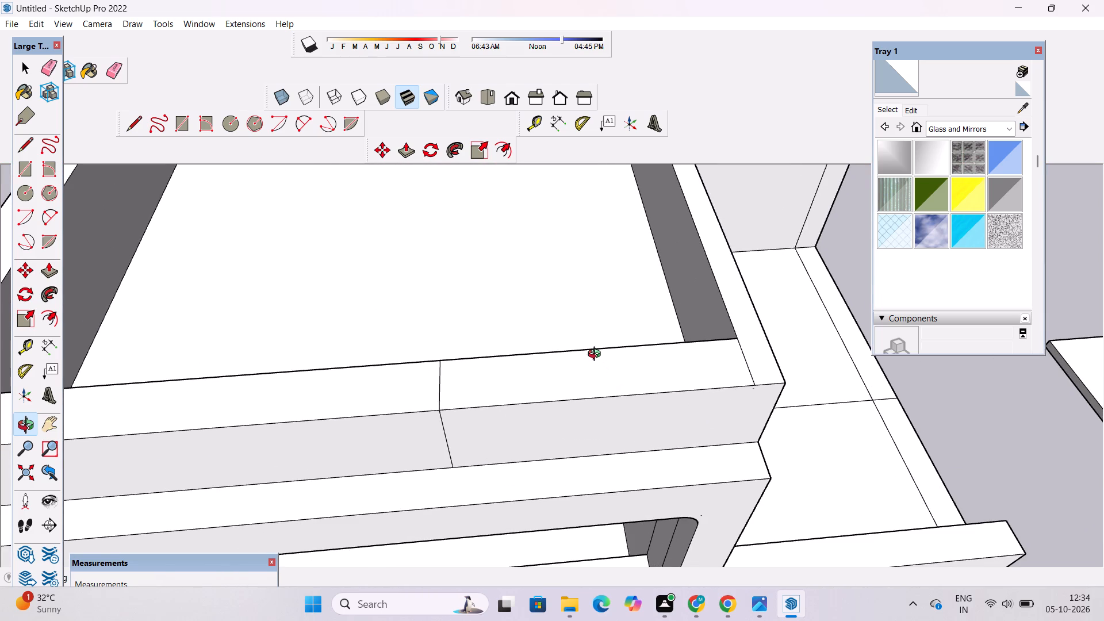
Draw a lengthwise line along the middle of the 10' parapet top section, from the terrace-side edge's midpoint to the dividing line.
scroll(583, 352, down, 3)
scroll(455, 354, down, 3)
shift+drag(412, 385, 517, 397)
shift+drag(651, 393, 623, 403)
drag(629, 424, 642, 482)
scroll(657, 459, up, 2)
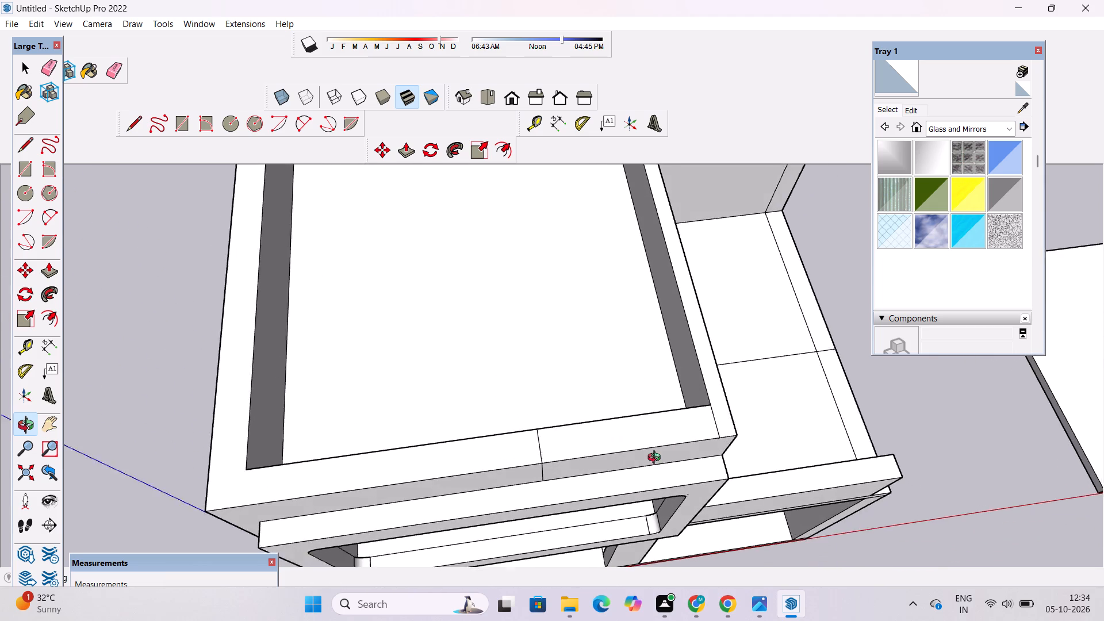
scroll(657, 459, up, 2)
shift+drag(657, 457, 641, 421)
scroll(623, 414, up, 1)
drag(623, 414, 622, 423)
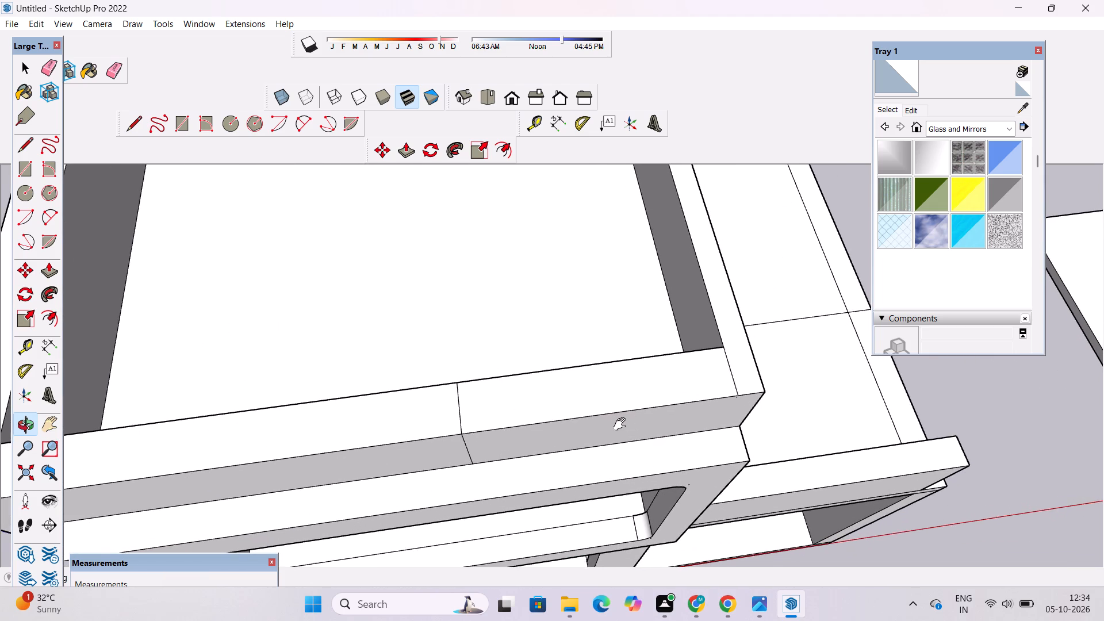
drag(622, 434, 631, 482)
scroll(617, 482, up, 5)
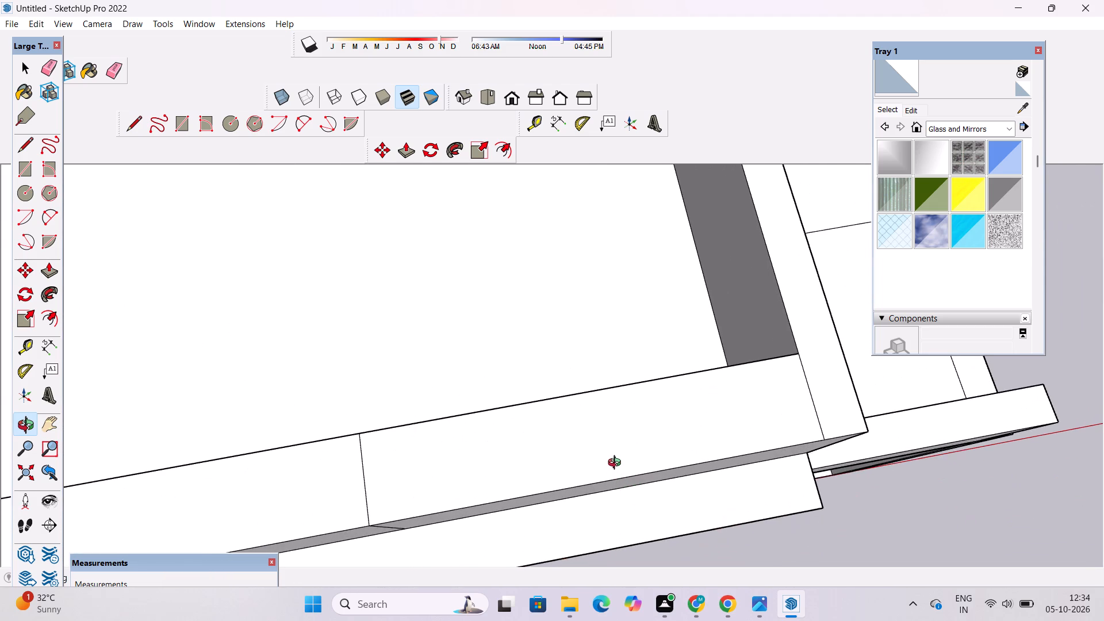
scroll(617, 464, down, 4)
drag(614, 460, 618, 489)
shift+drag(618, 490, 618, 447)
drag(622, 443, 637, 447)
key(l)
click(754, 399)
scroll(754, 399, down, 4)
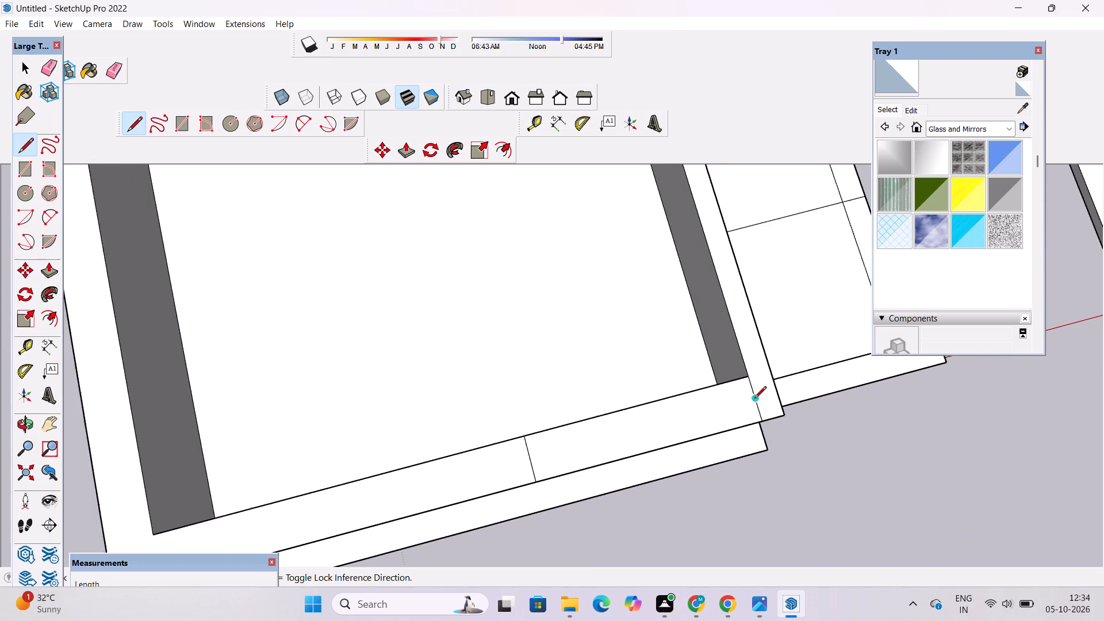
click(547, 454)
key(space)
text(v)
key(space)
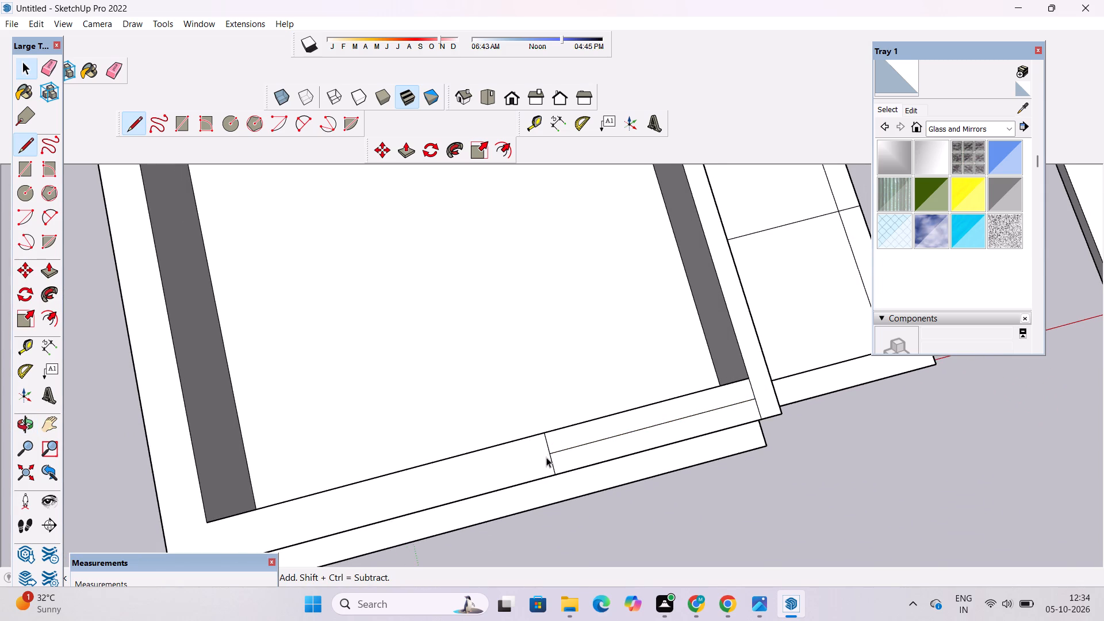
Draw a vertical line down the parapet's front face at the 10' section's terrace-side end, reaching the projecting border.
key(o)
drag(573, 504, 538, 335)
drag(553, 339, 528, 405)
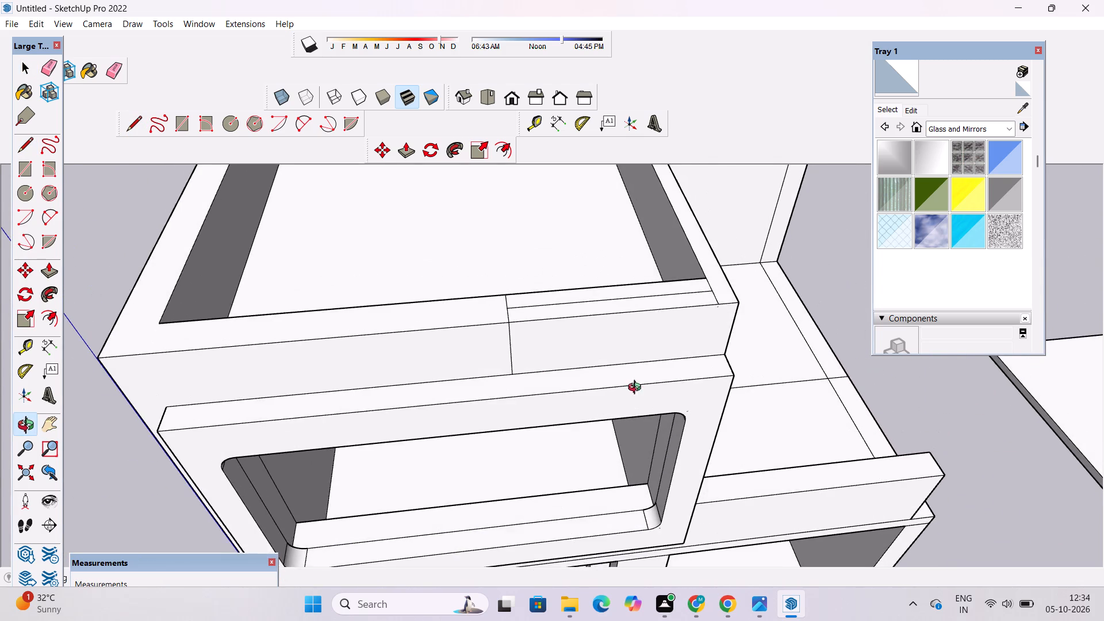
scroll(659, 354, up, 2)
shift+drag(659, 354, 620, 382)
scroll(618, 382, up, 2)
shift+drag(649, 374, 593, 402)
scroll(622, 389, up, 3)
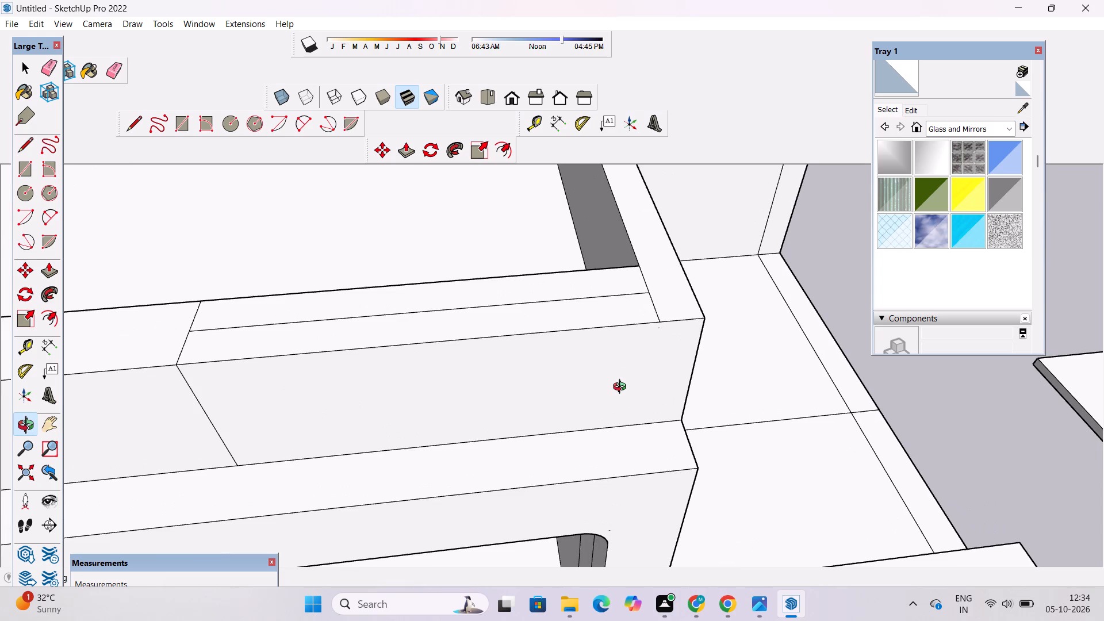
scroll(622, 385, down, 4)
shift+drag(628, 383, 608, 423)
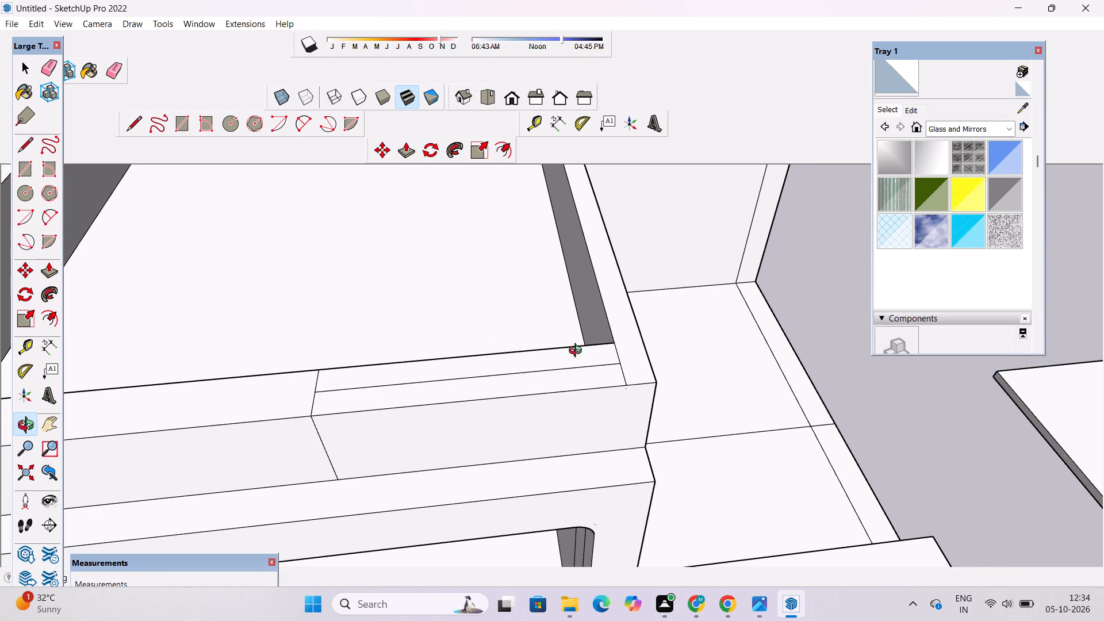
drag(615, 450, 591, 340)
scroll(588, 336, down, 5)
shift+drag(588, 333, 610, 443)
scroll(610, 443, up, 4)
drag(613, 424, 613, 435)
scroll(613, 435, up, 3)
key(l)
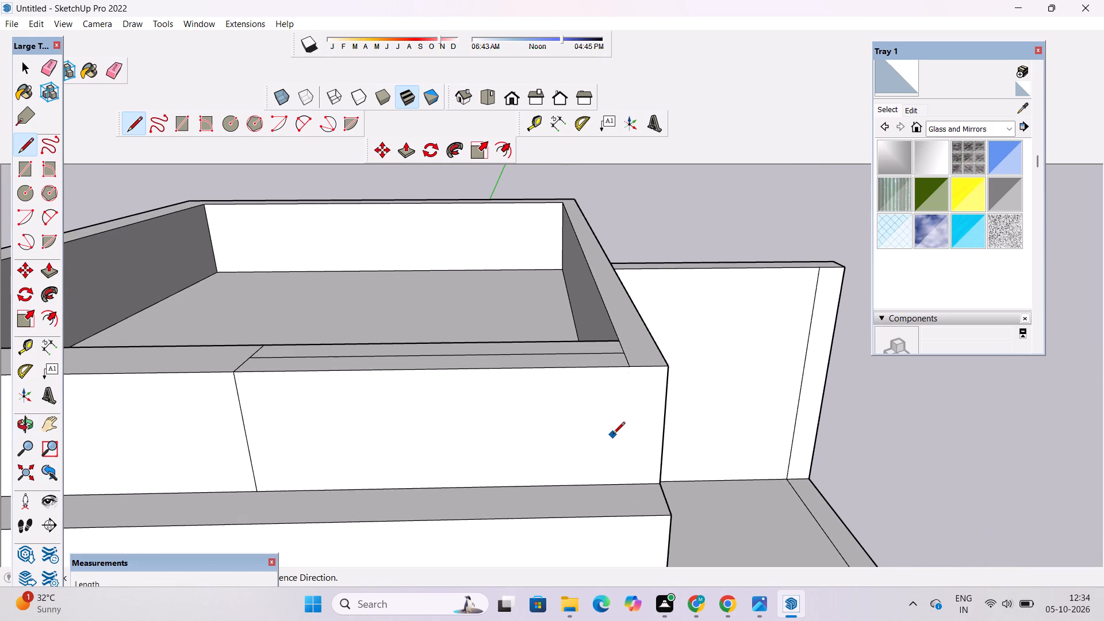
click(630, 369)
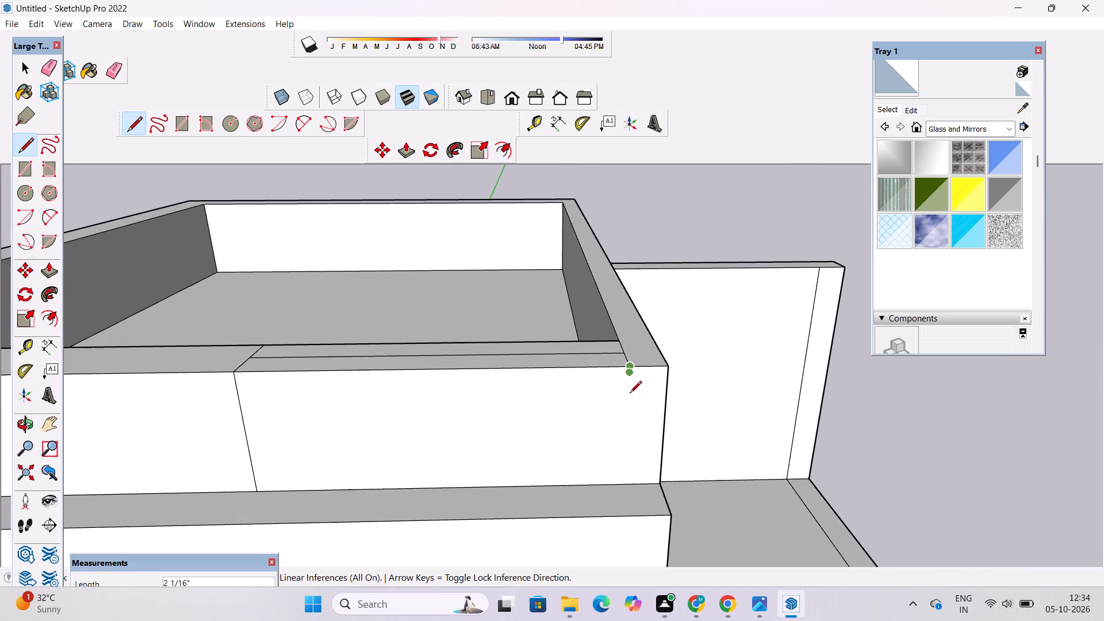
click(623, 484)
key(space)
Push the 10' section of the parapet's front face inward 1' to the lengthwise line on its top.
click(543, 447)
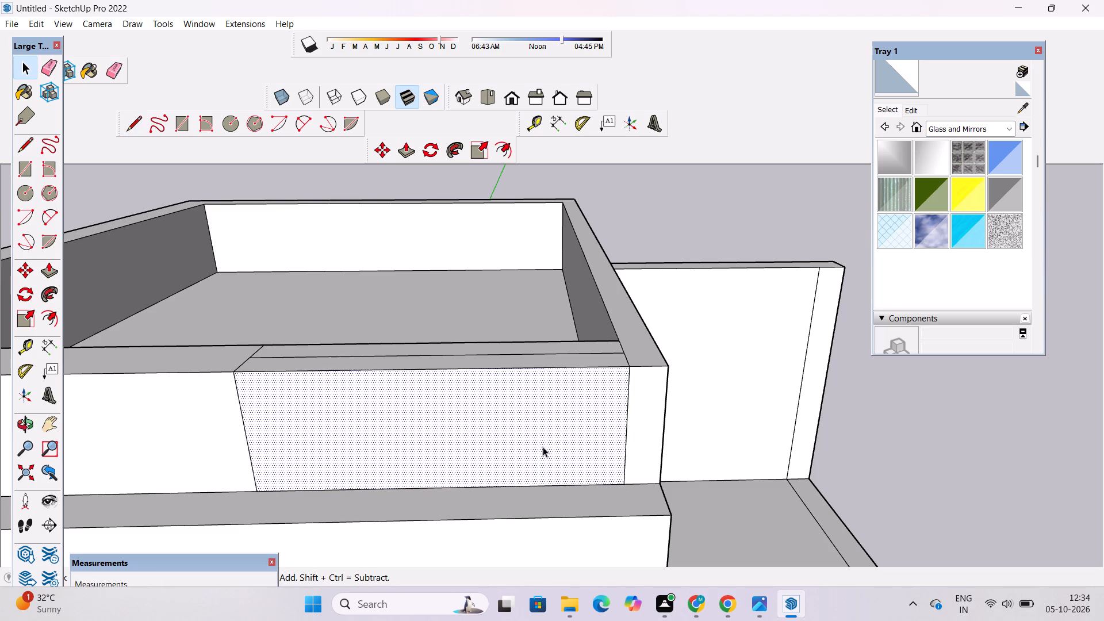
key(p)
click(543, 447)
click(614, 355)
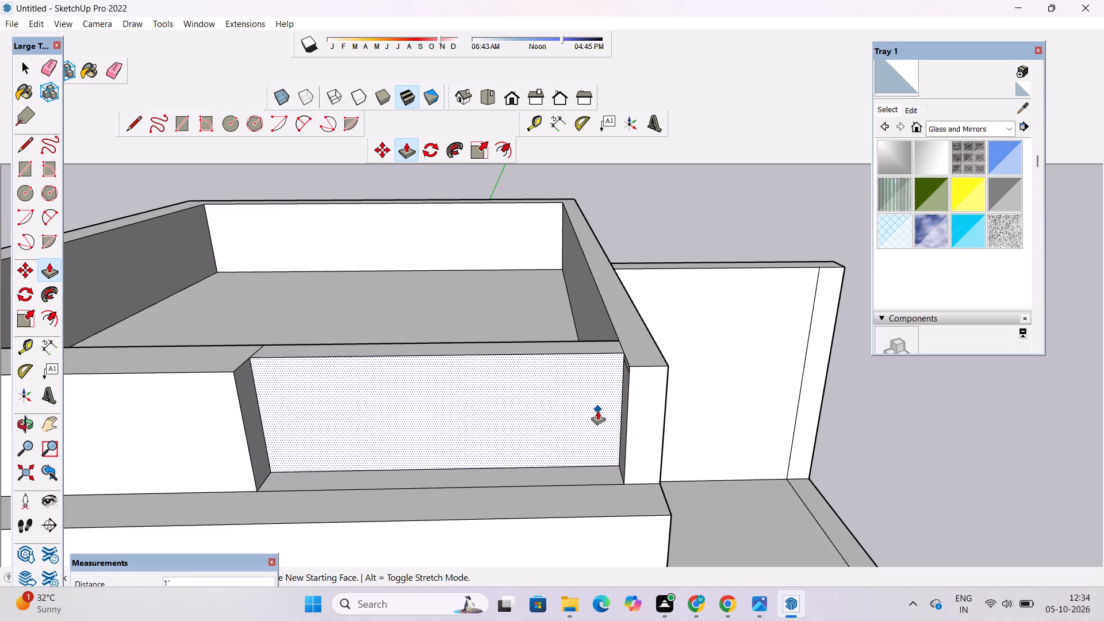
Examine the recessed section of the front parapet from the front and from above.
key(o)
scroll(592, 420, down, 7)
drag(588, 464, 600, 386)
scroll(600, 386, down, 4)
drag(603, 381, 603, 405)
shift+drag(602, 413, 580, 481)
scroll(604, 450, up, 2)
shift+drag(580, 438, 562, 457)
drag(535, 460, 599, 455)
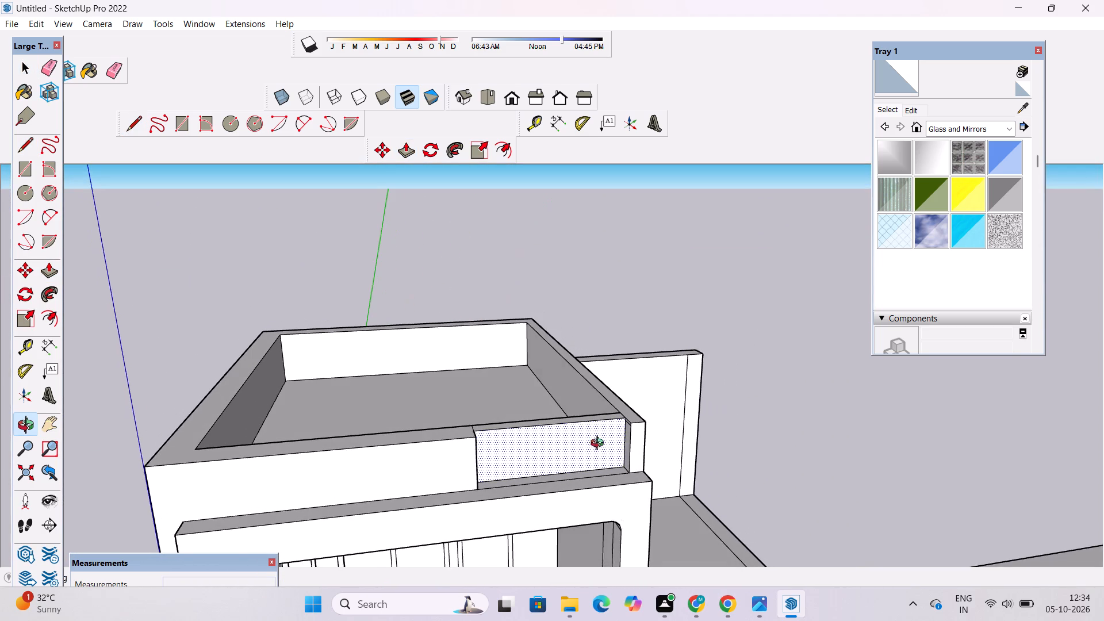
shift+drag(589, 442, 584, 463)
drag(577, 467, 551, 418)
shift+drag(549, 407, 546, 415)
drag(546, 428, 532, 510)
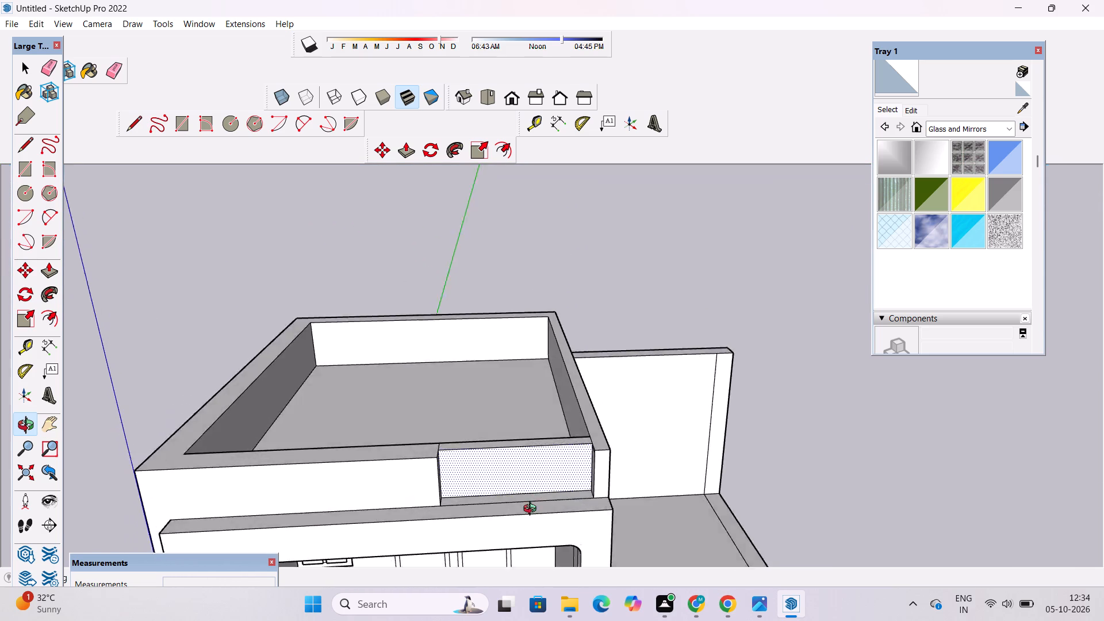
drag(532, 510, 530, 540)
scroll(528, 478, up, 5)
shift+drag(529, 471, 528, 480)
scroll(513, 477, up, 4)
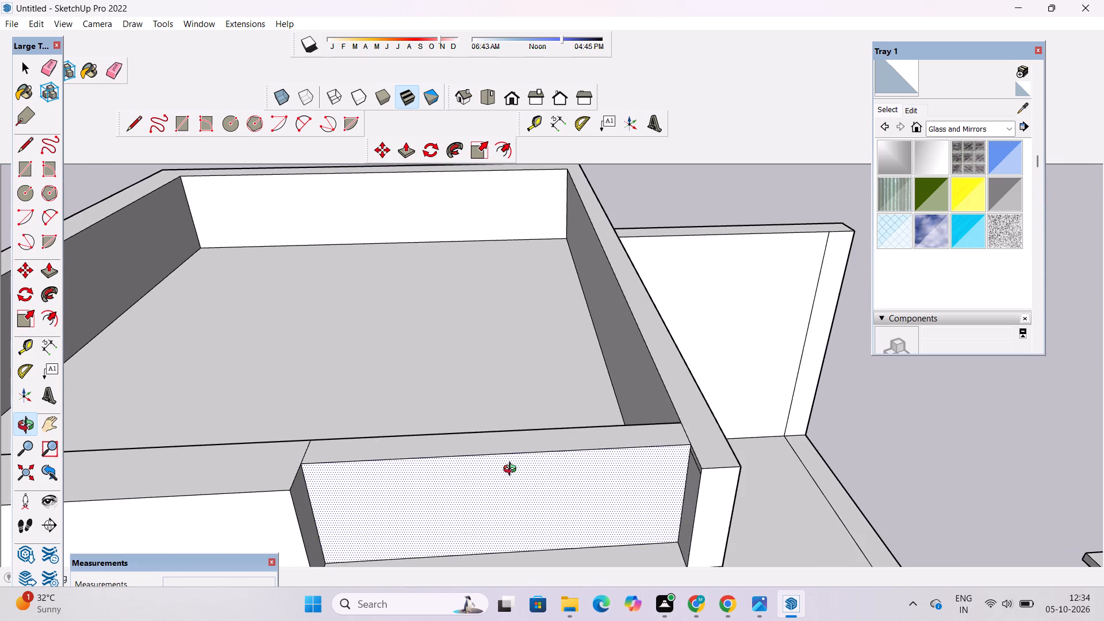
scroll(512, 470, up, 5)
scroll(512, 470, down, 2)
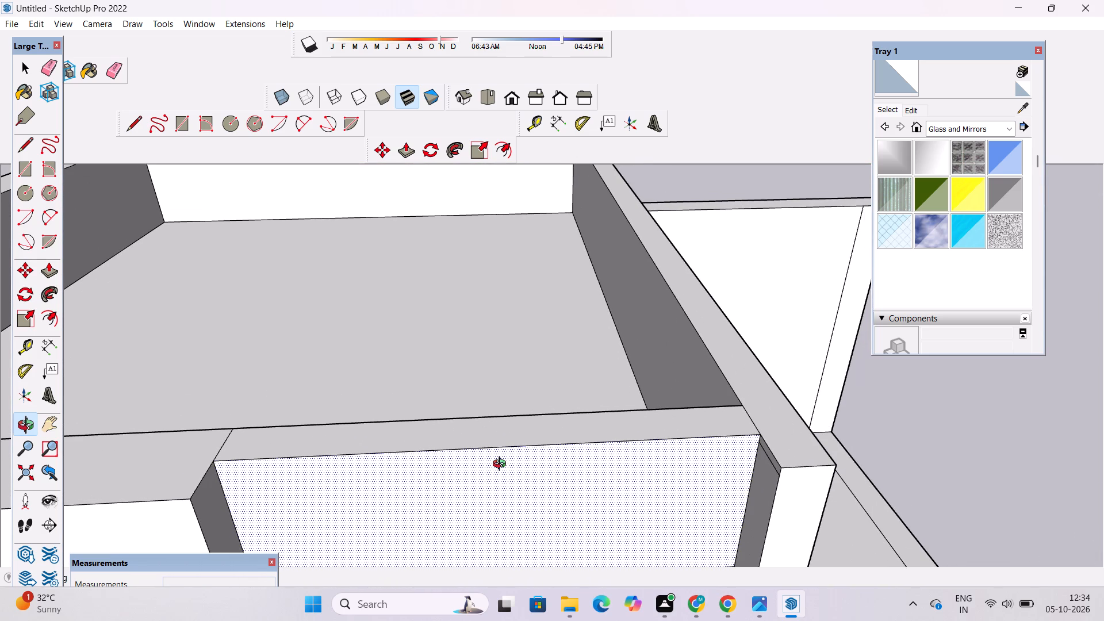
Examine the recessed 10' parapet section from above and from the front, and clear the selection of its recessed face.
scroll(502, 465, down, 3)
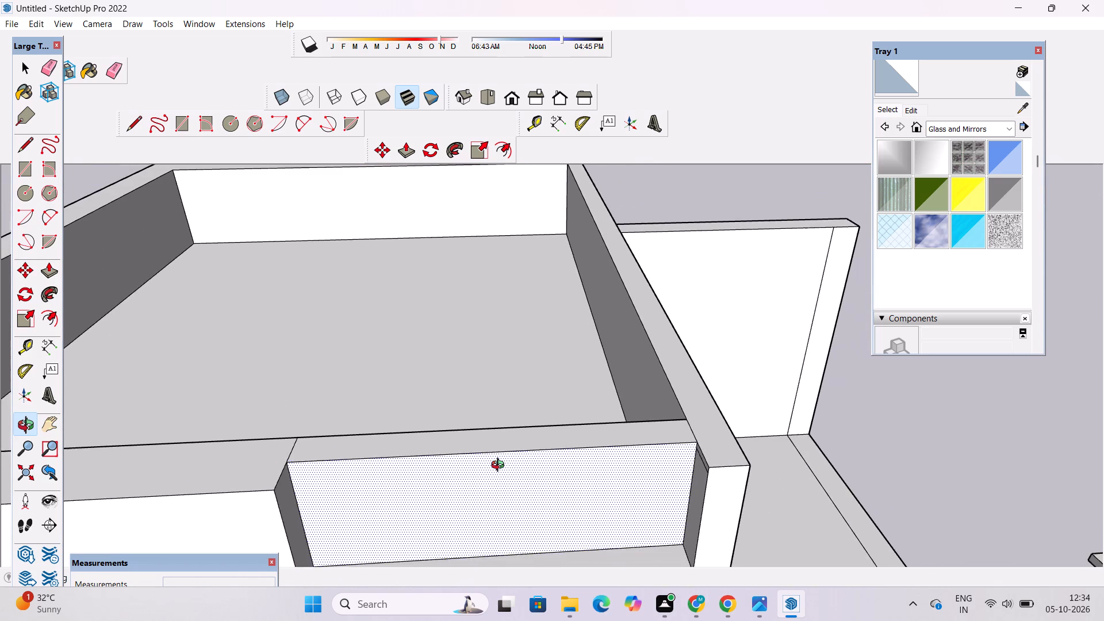
scroll(500, 466, down, 3)
shift+drag(535, 453, 523, 482)
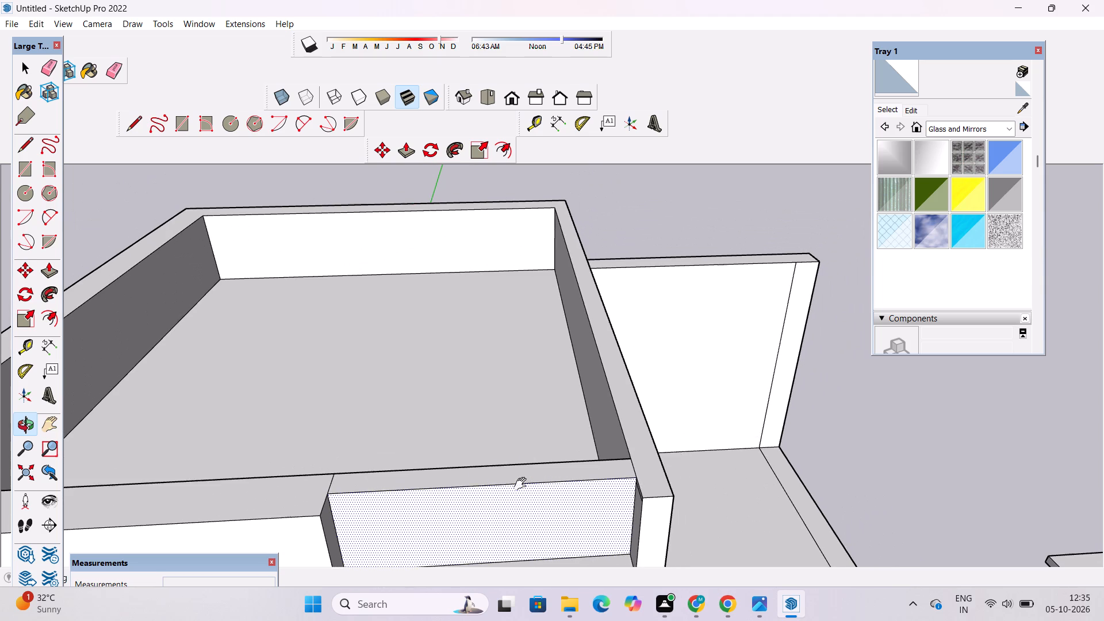
drag(522, 485, 516, 449)
scroll(516, 448, down, 5)
shift+drag(517, 446, 517, 501)
scroll(539, 495, up, 3)
shift+drag(539, 495, 537, 486)
scroll(535, 490, down, 4)
drag(528, 507, 531, 474)
shift+drag(531, 470, 529, 486)
drag(529, 491, 519, 531)
scroll(500, 511, up, 4)
drag(486, 428, 492, 370)
drag(492, 370, 480, 452)
drag(477, 470, 485, 394)
key(space)
drag(485, 394, 478, 429)
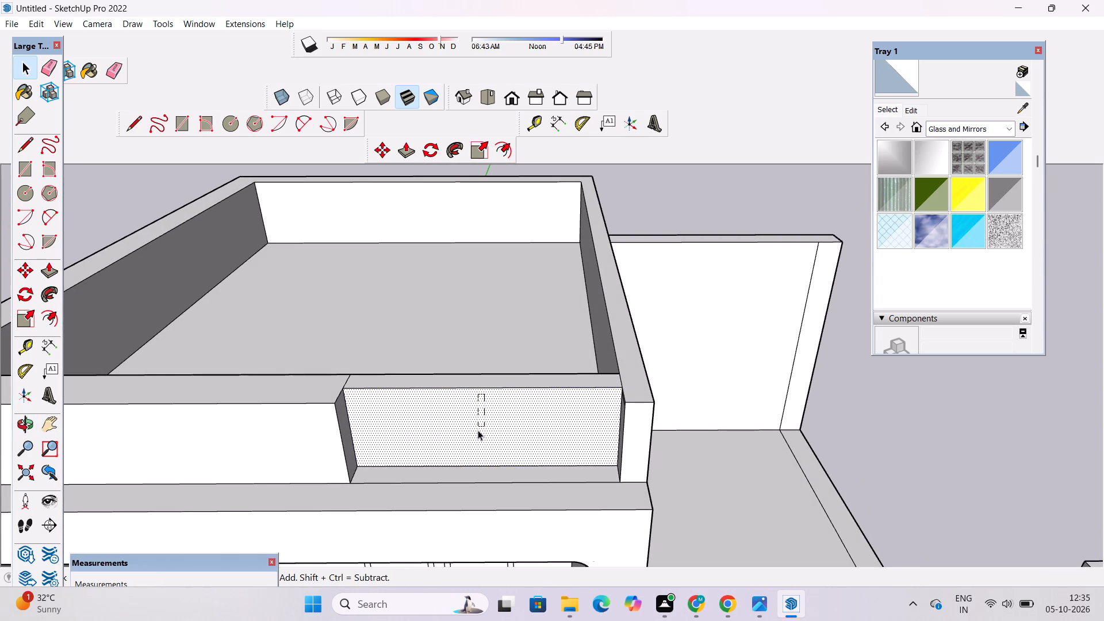
click(699, 203)
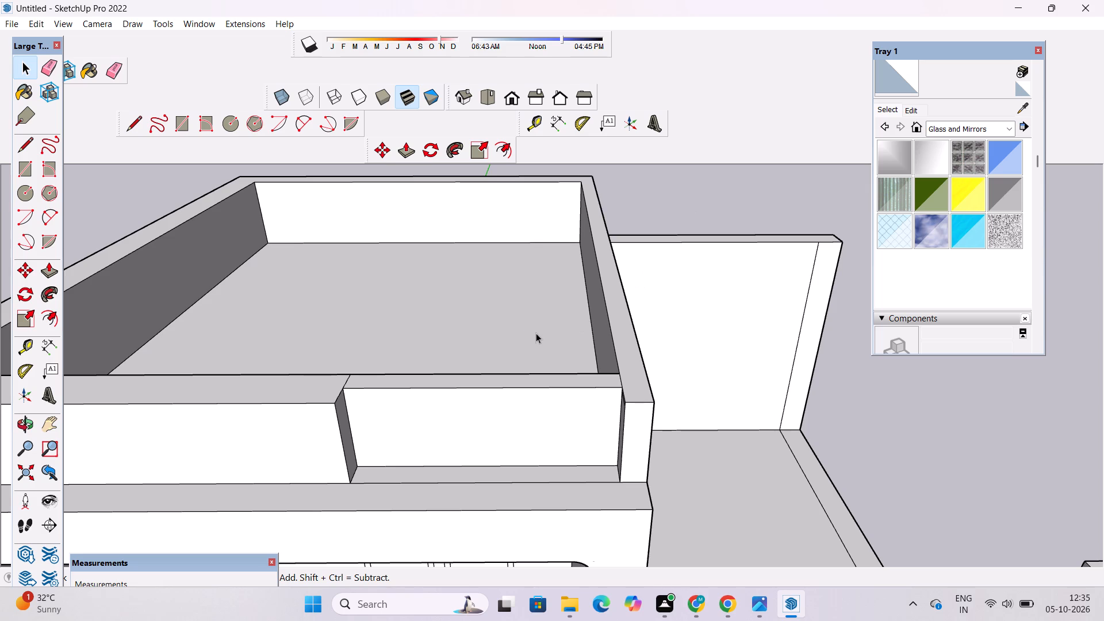
Push the top face of the recessed 10' front parapet section down 1'.
key(o)
scroll(536, 351, down, 3)
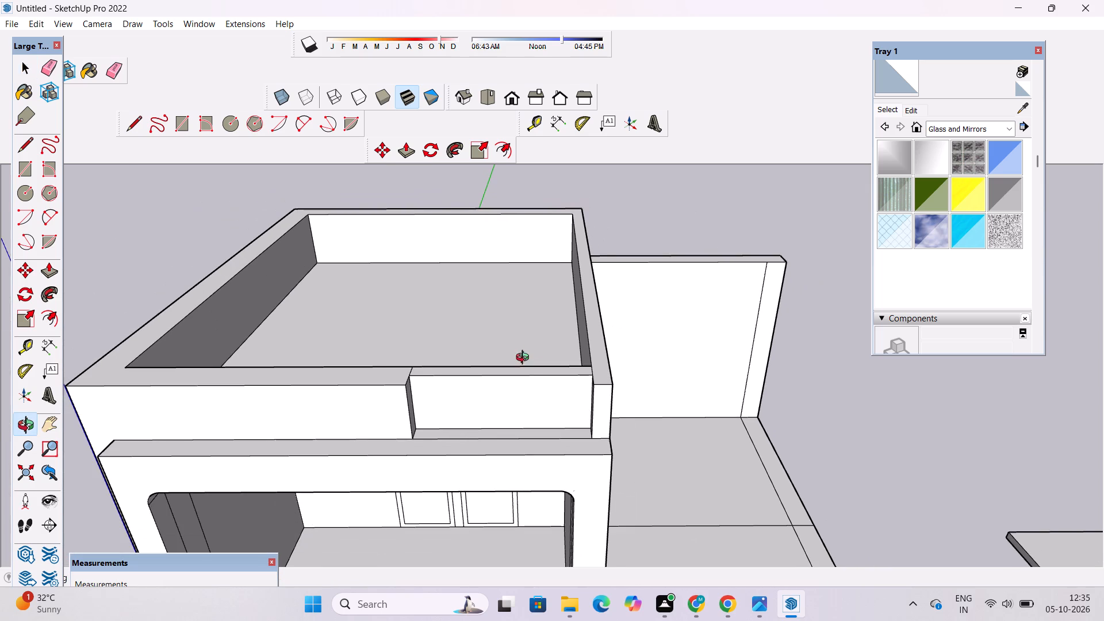
scroll(525, 359, up, 1)
shift+drag(502, 365, 513, 332)
shift+drag(513, 332, 496, 398)
scroll(477, 405, up, 4)
drag(474, 398, 510, 394)
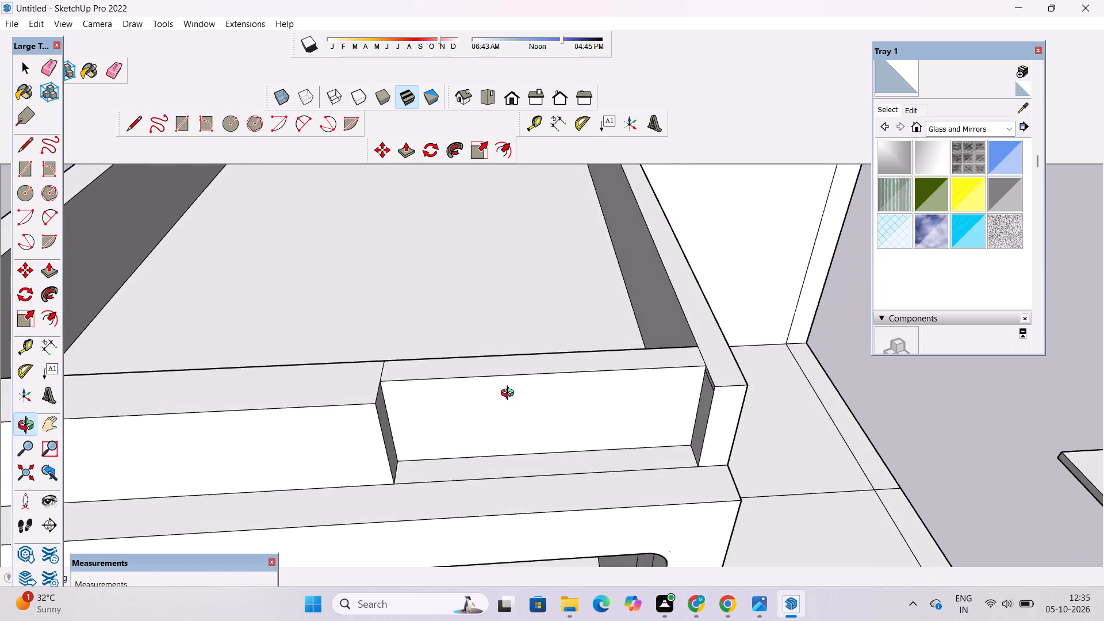
drag(510, 394, 513, 401)
drag(513, 402, 498, 407)
key(p)
click(534, 373)
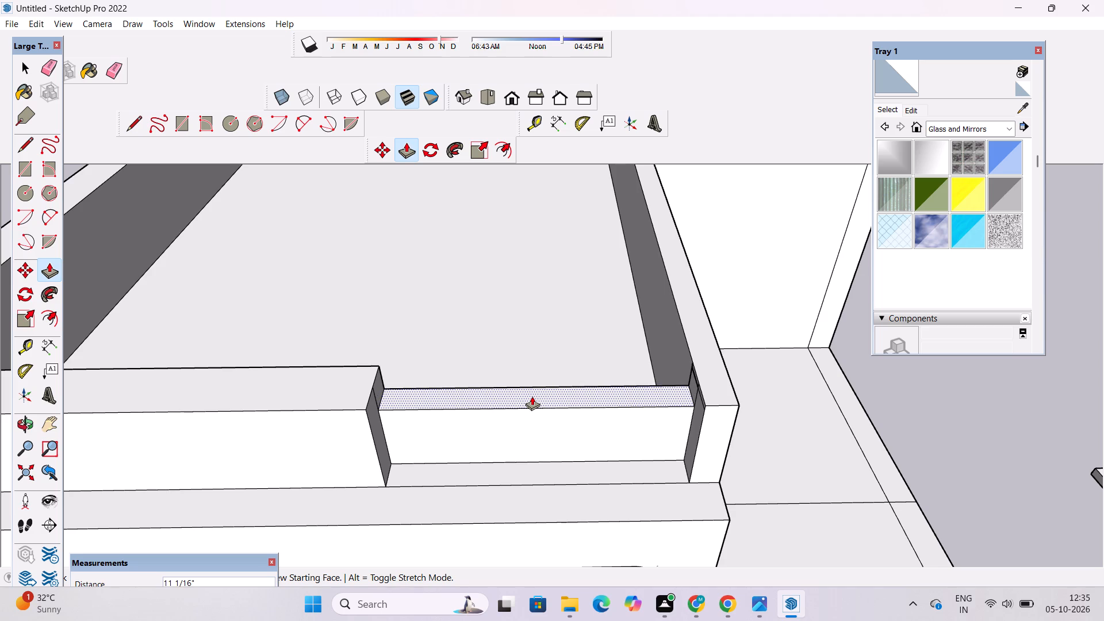
text(1')
key(Return)
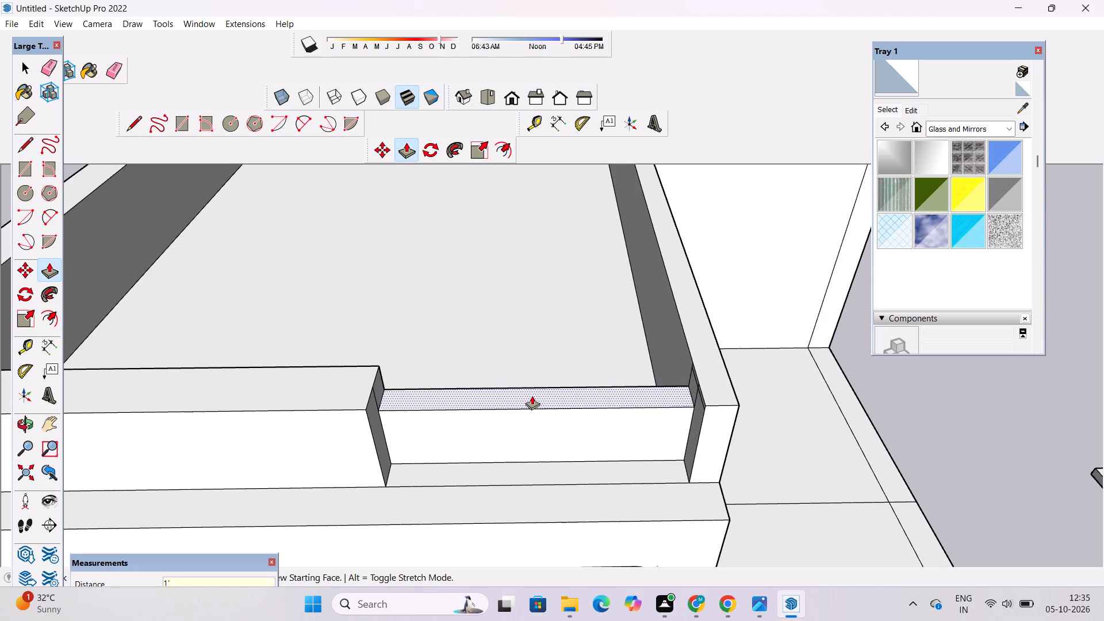
Erase the leftover edge on the end face at the dividing-line side of the lowered parapet section.
scroll(532, 396, up, 3)
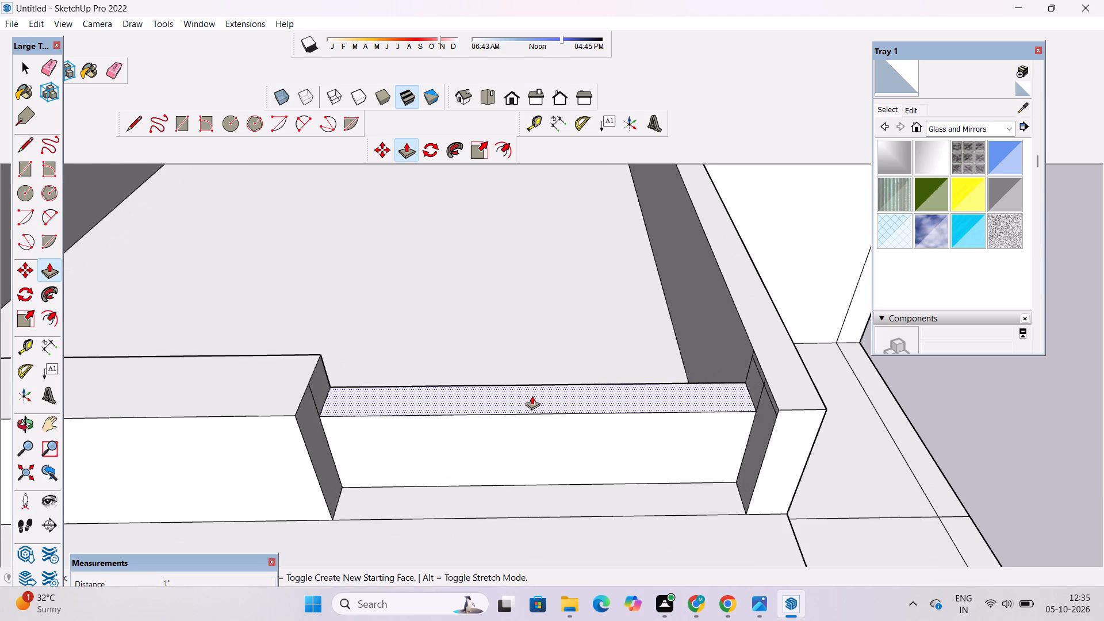
scroll(530, 394, up, 3)
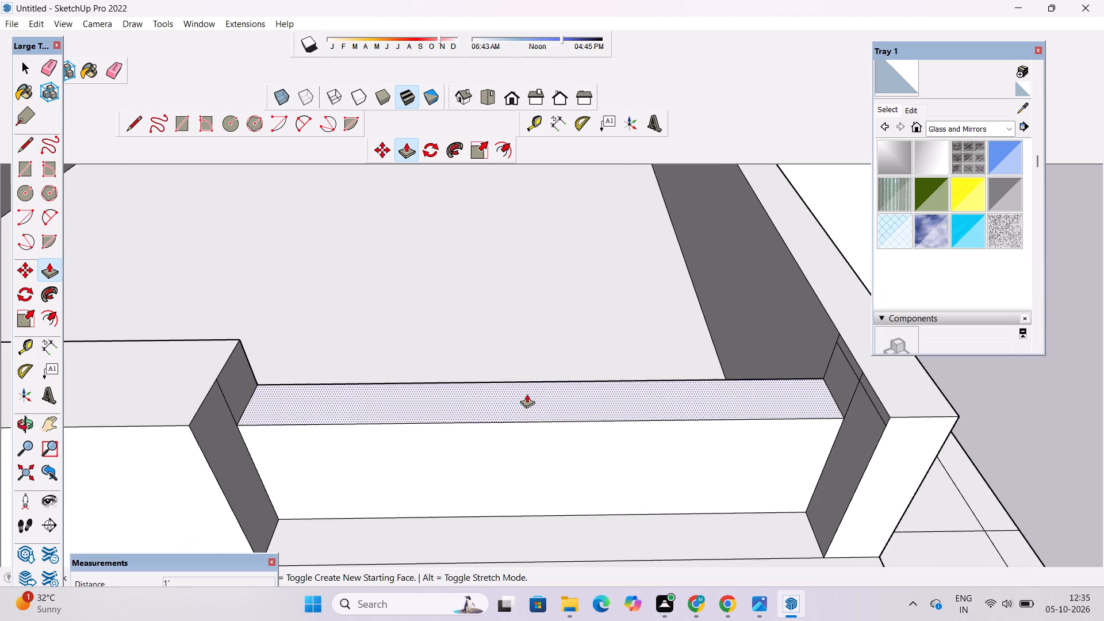
key(space)
text(e)
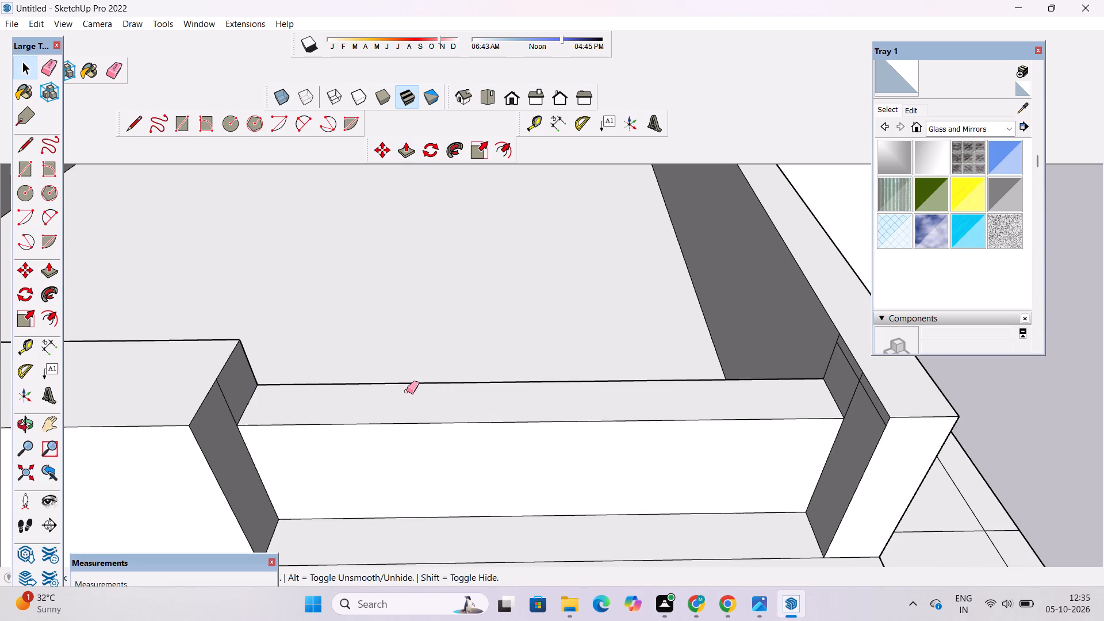
scroll(404, 391, up, 2)
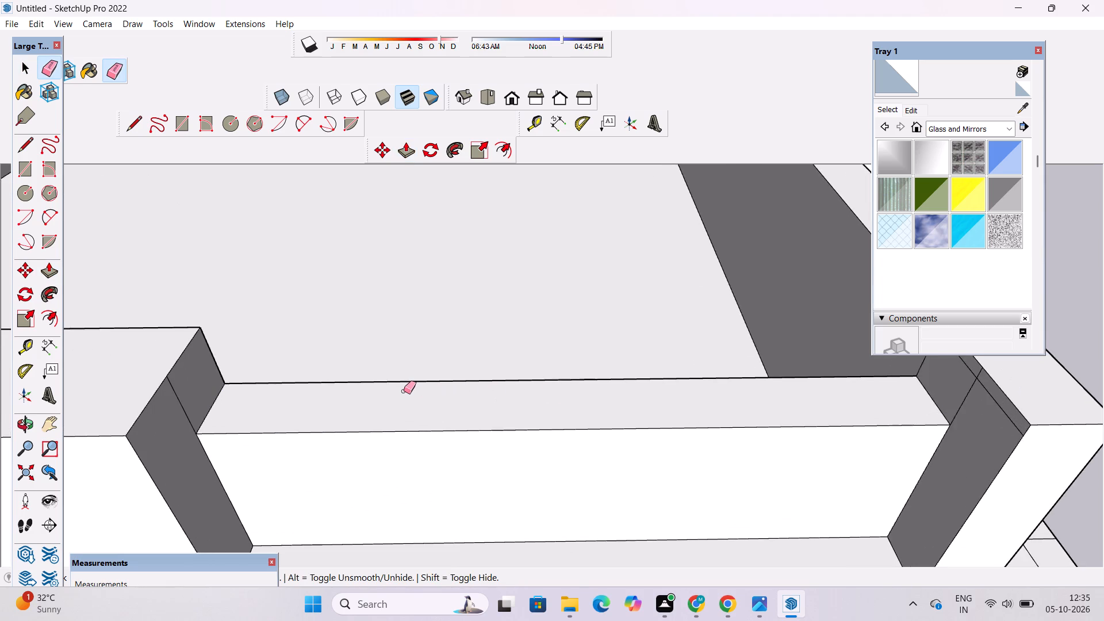
scroll(404, 391, up, 5)
scroll(402, 392, down, 2)
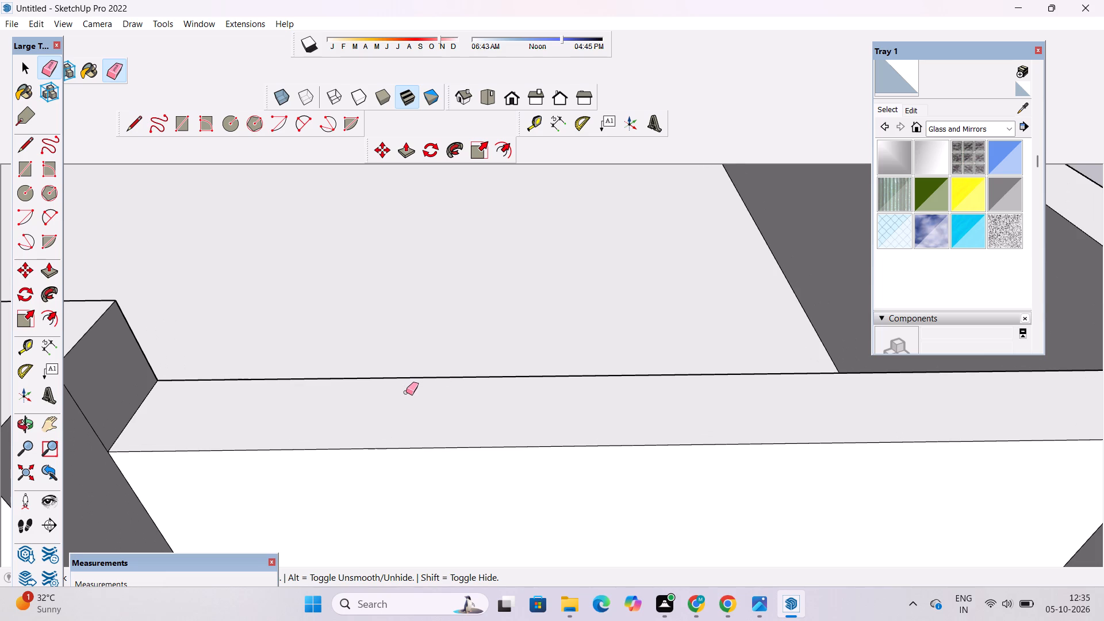
scroll(478, 370, down, 3)
scroll(276, 388, up, 3)
drag(264, 371, 232, 383)
scroll(330, 356, down, 9)
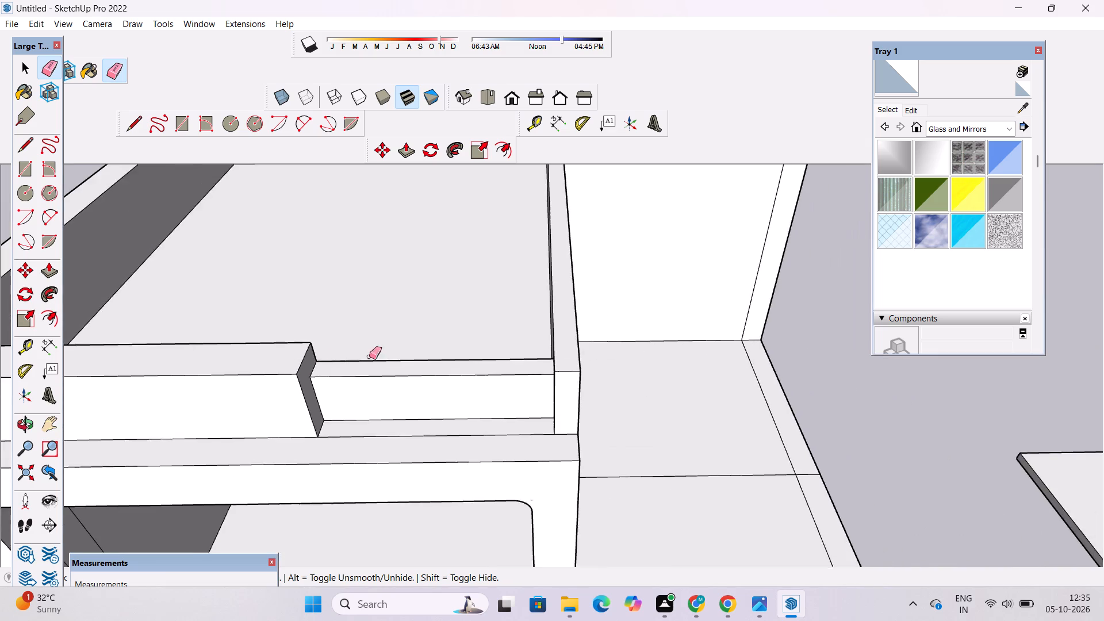
Erase the leftover edge rising from the lowered section's front corner on its terrace-side end face.
scroll(475, 359, up, 14)
scroll(743, 356, down, 5)
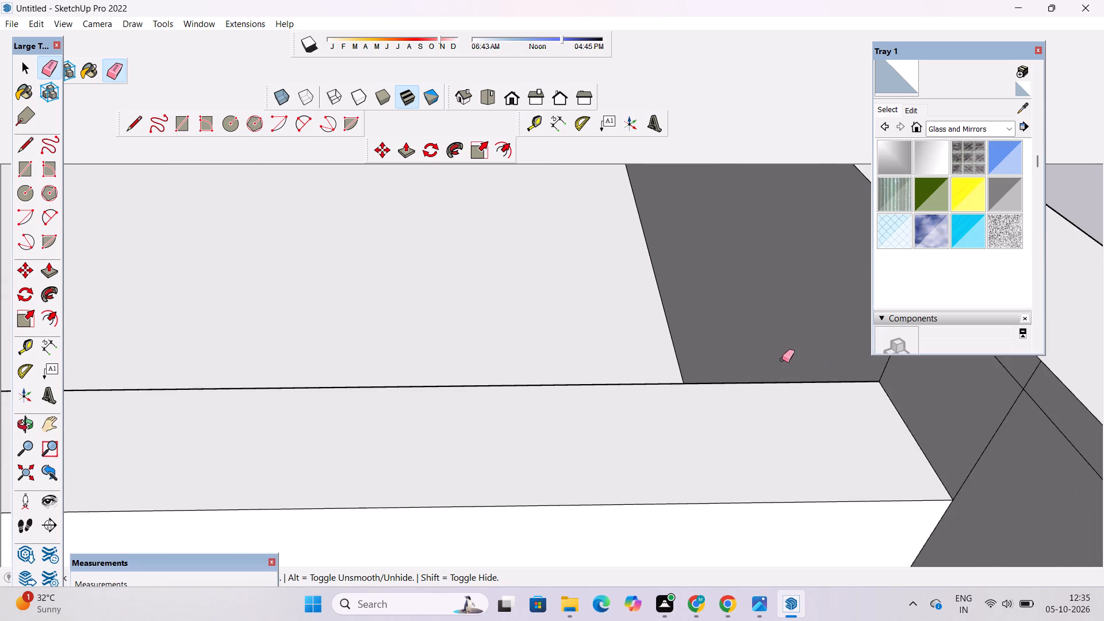
scroll(764, 367, down, 5)
scroll(799, 369, up, 4)
drag(834, 323, 842, 338)
drag(864, 395, 887, 412)
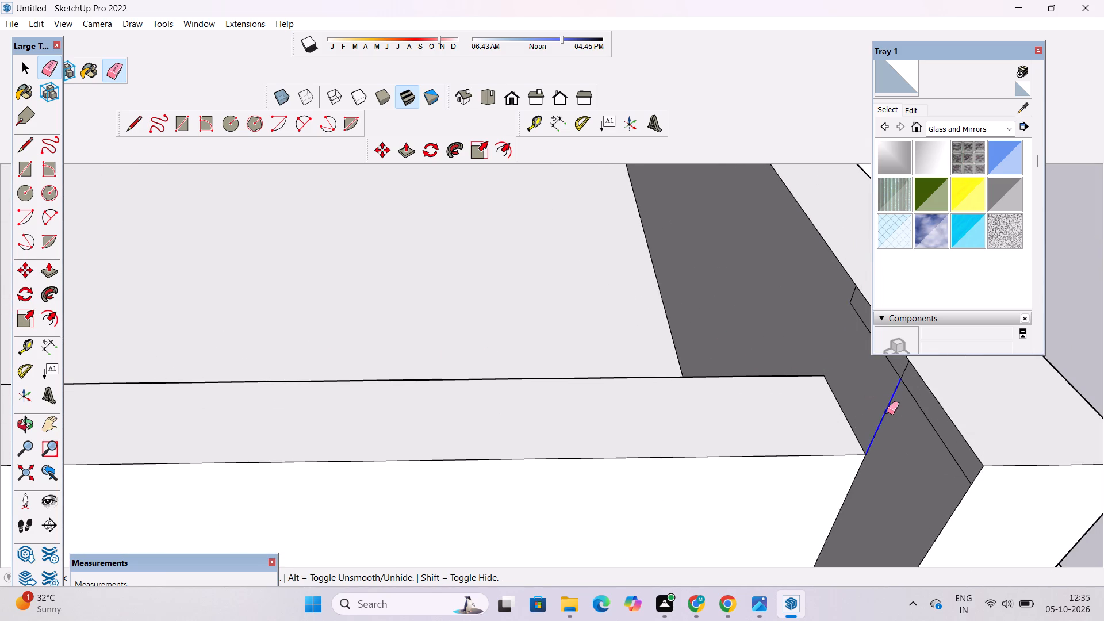
drag(887, 412, 890, 417)
scroll(804, 415, down, 4)
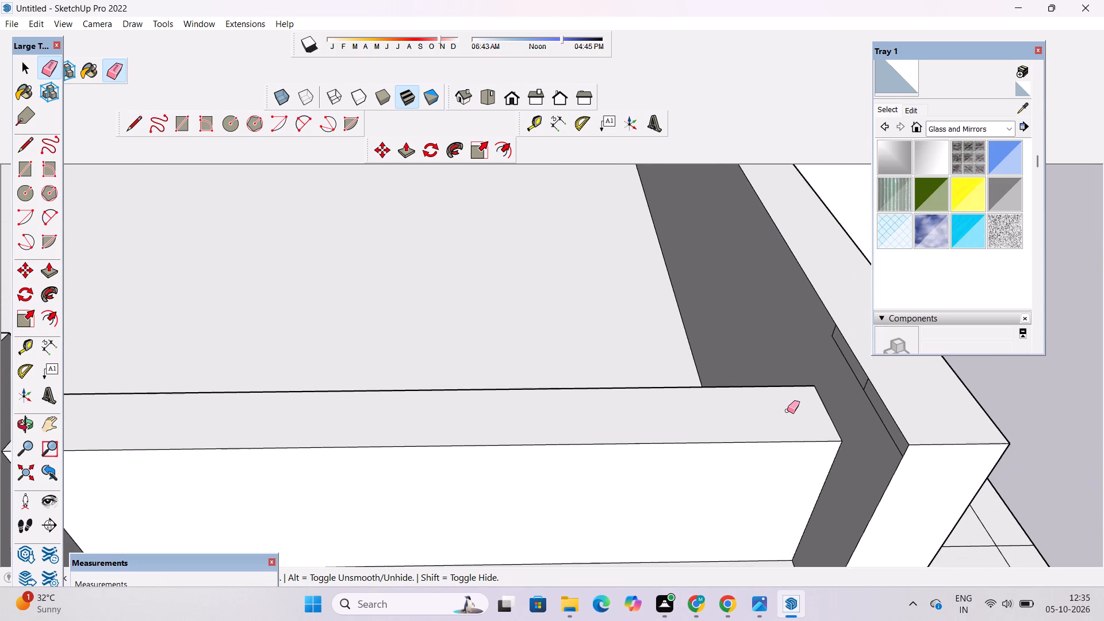
scroll(787, 411, up, 4)
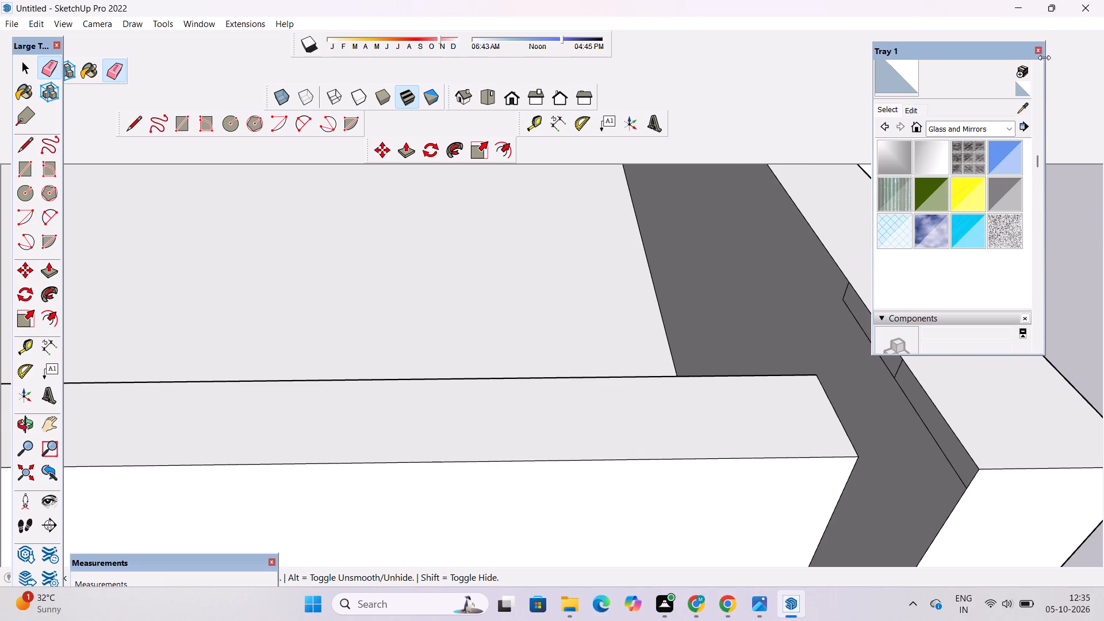
Close the materials tray and erase the remaining stray lines along the top of the parapet's terrace-side inner face.
click(1037, 51)
scroll(911, 309, down, 1)
scroll(885, 352, up, 4)
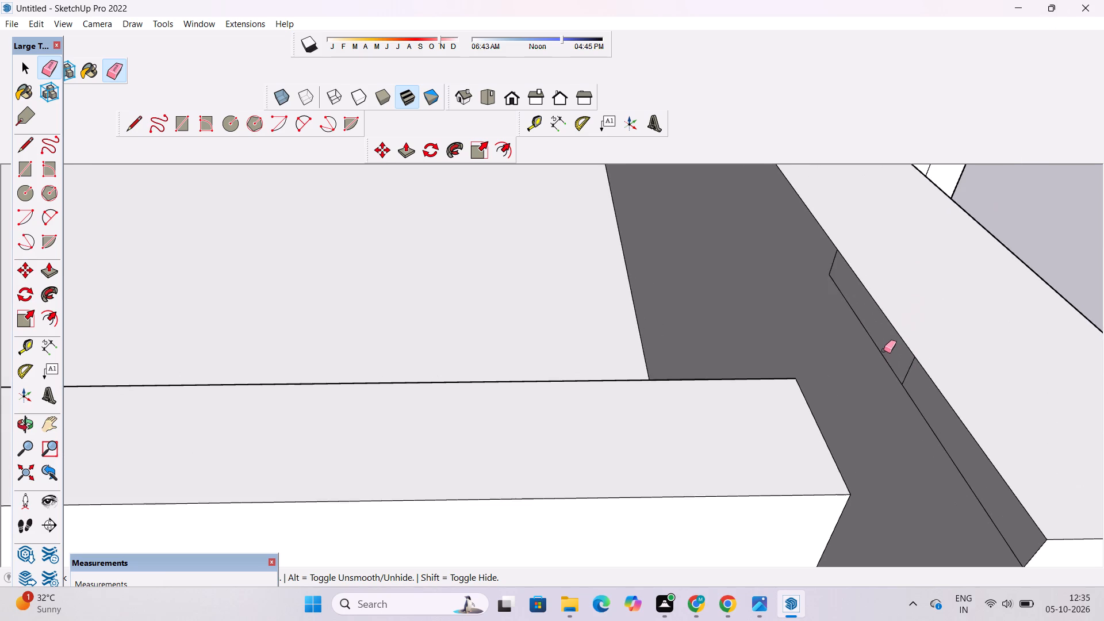
scroll(884, 350, up, 4)
drag(815, 239, 842, 313)
scroll(776, 281, down, 5)
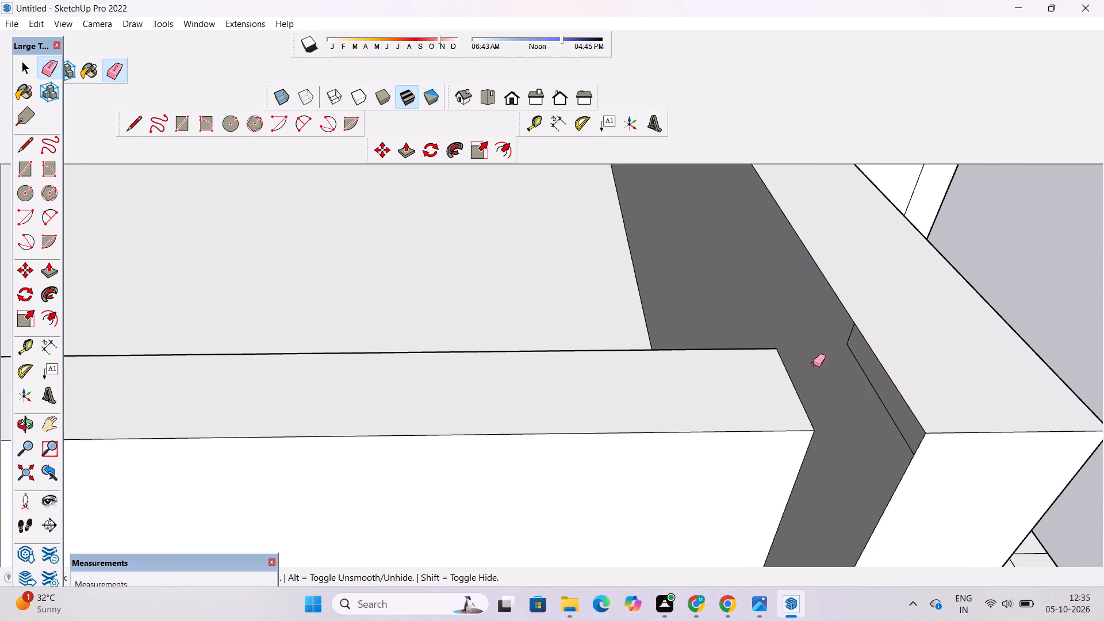
scroll(840, 417, up, 4)
drag(853, 296, 877, 415)
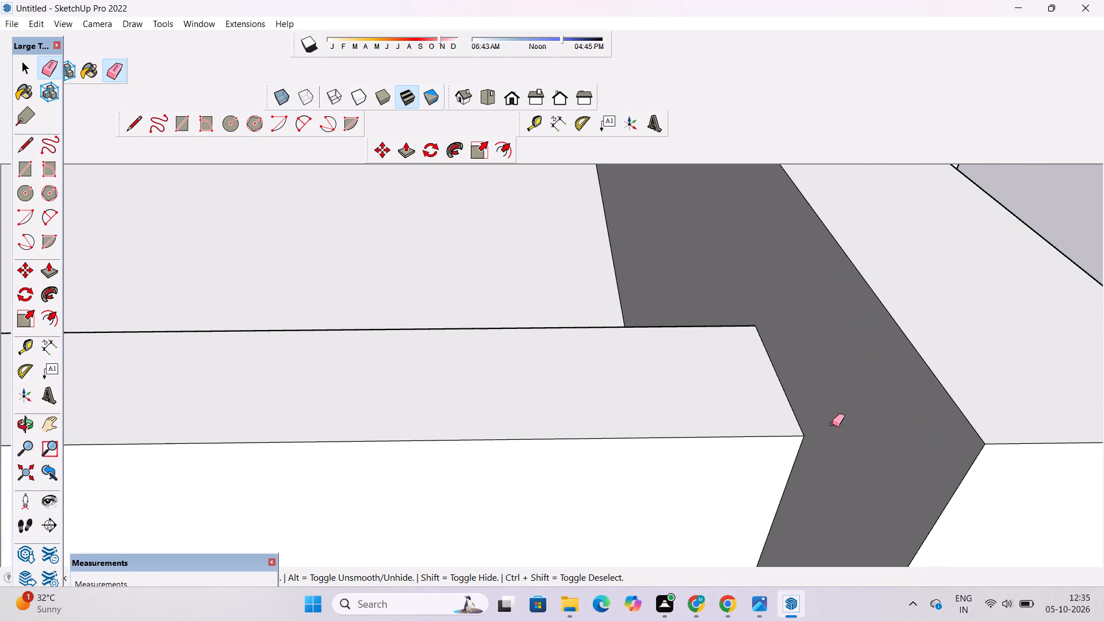
key(o)
scroll(769, 392, down, 6)
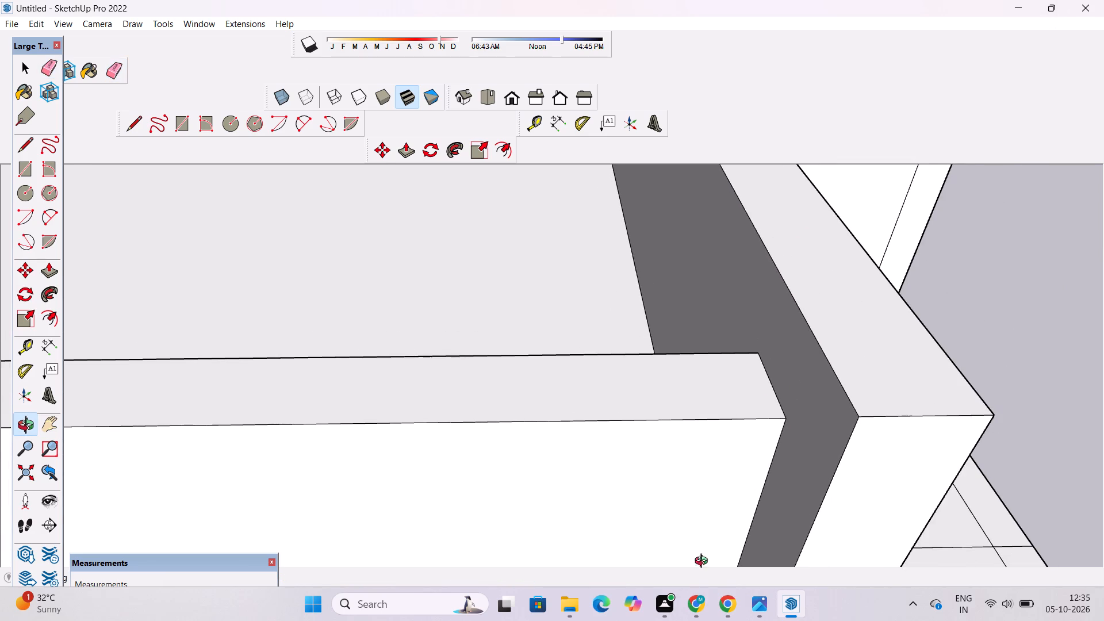
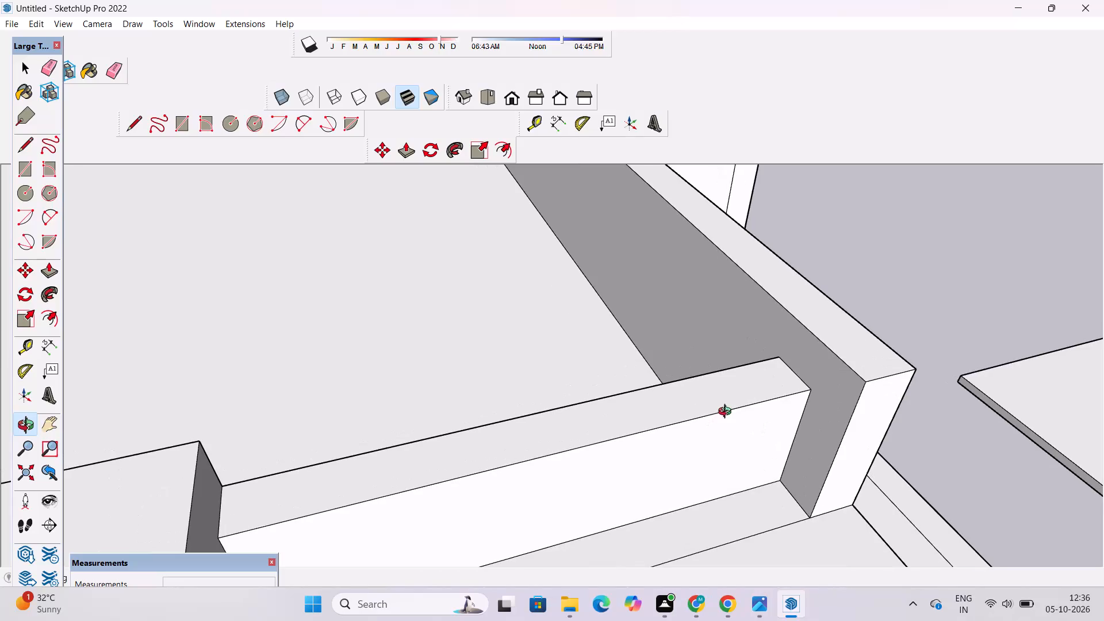
Examine the roof terrace and the stepped front parapet where it meets the side wall.
scroll(734, 411, down, 4)
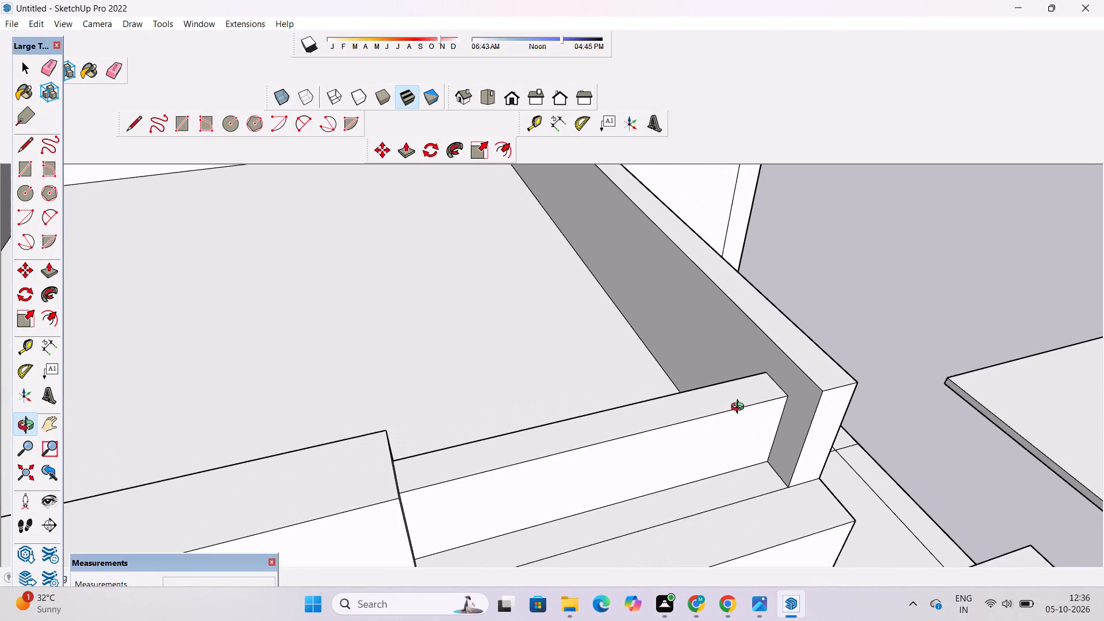
drag(765, 398, 706, 394)
shift+drag(705, 394, 761, 423)
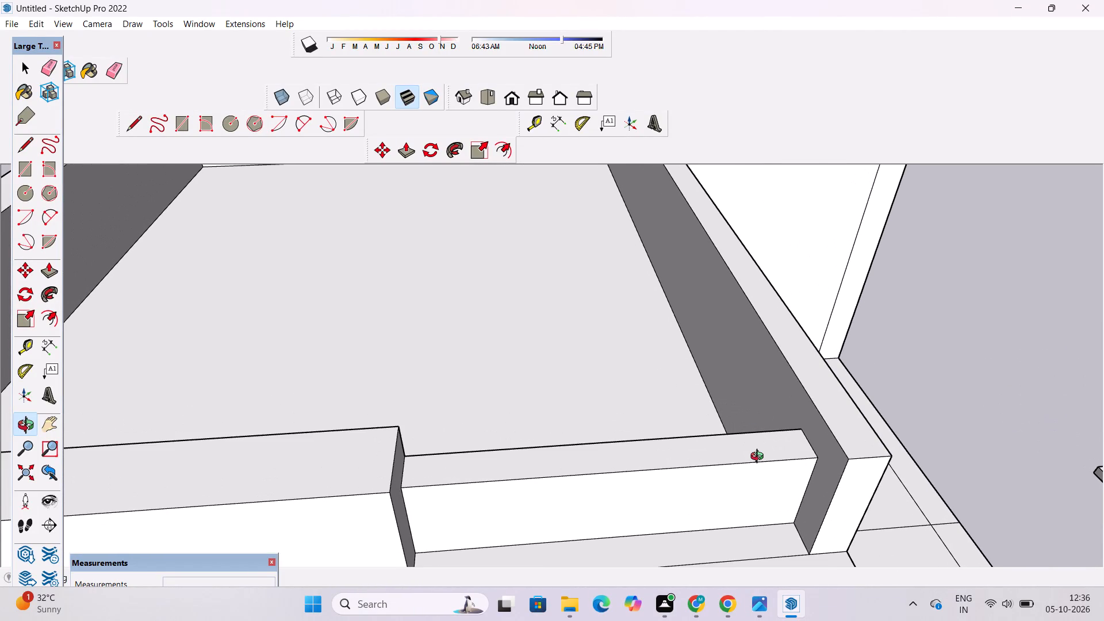
shift+drag(760, 458, 739, 457)
scroll(624, 399, down, 5)
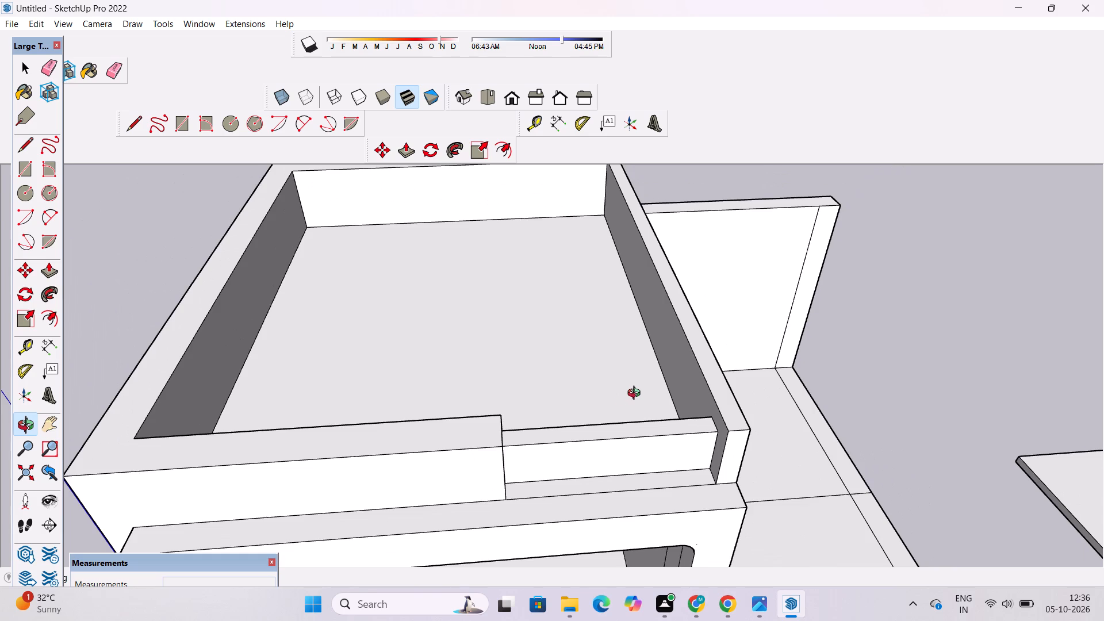
scroll(640, 393, up, 3)
shift+drag(640, 393, 680, 405)
scroll(680, 404, down, 4)
drag(788, 508, 770, 404)
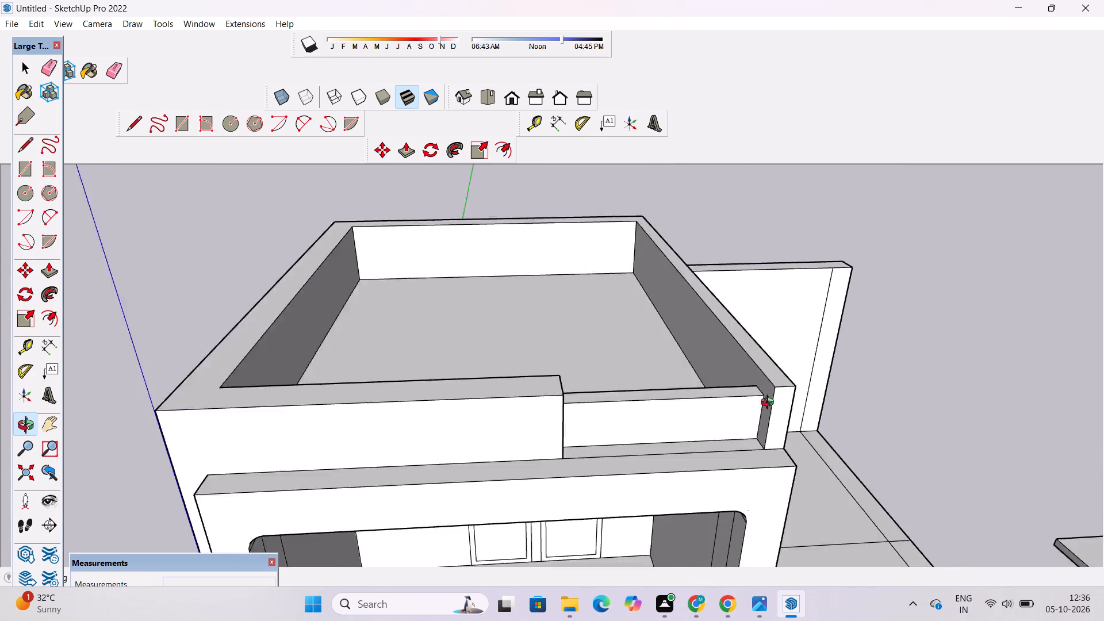
Inspect the two-storey building's exterior from several sides, including the balcony frame, upper terrace and roof parapet.
drag(770, 404, 394, 317)
scroll(582, 327, down, 5)
drag(235, 350, 614, 374)
scroll(614, 374, down, 1)
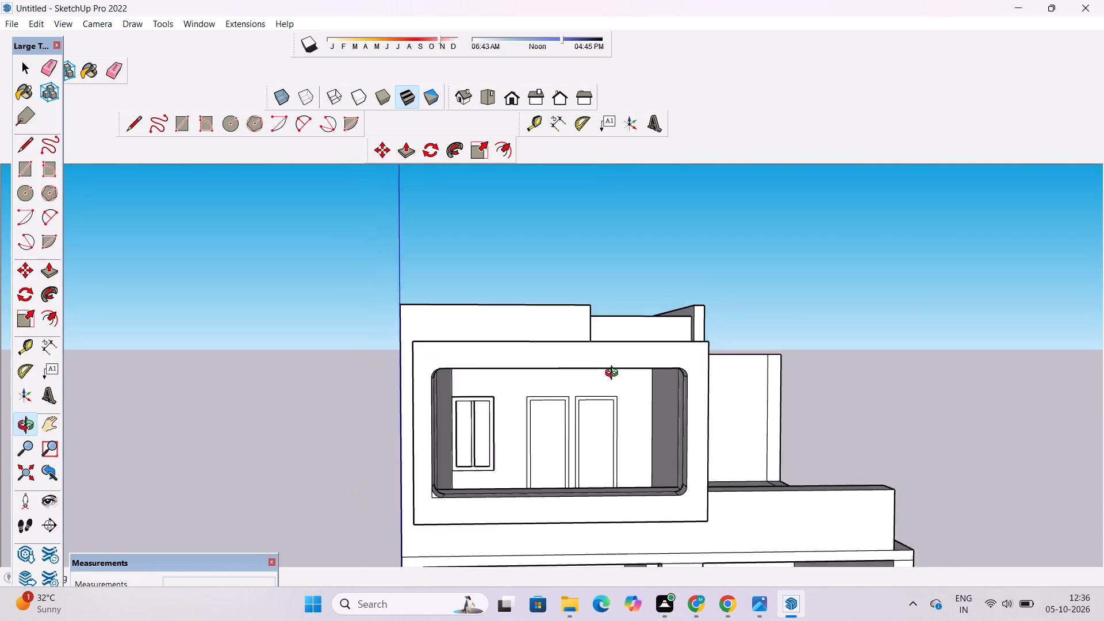
scroll(614, 374, down, 3)
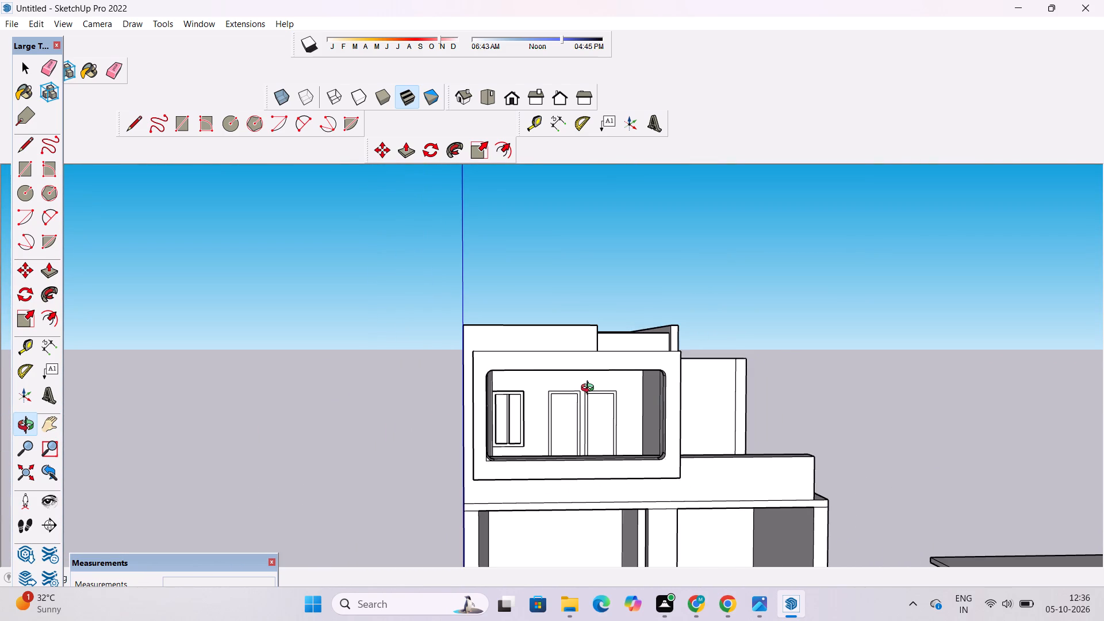
scroll(586, 379, down, 4)
scroll(586, 379, up, 2)
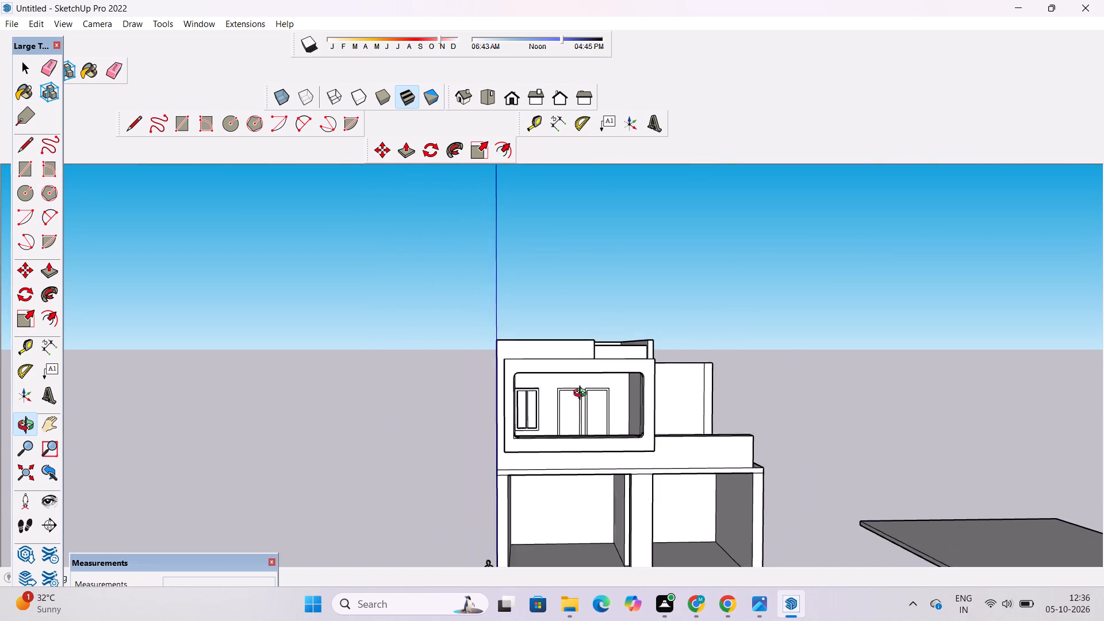
scroll(582, 394, up, 3)
drag(650, 351, 647, 508)
scroll(769, 466, up, 3)
shift+drag(861, 459, 724, 421)
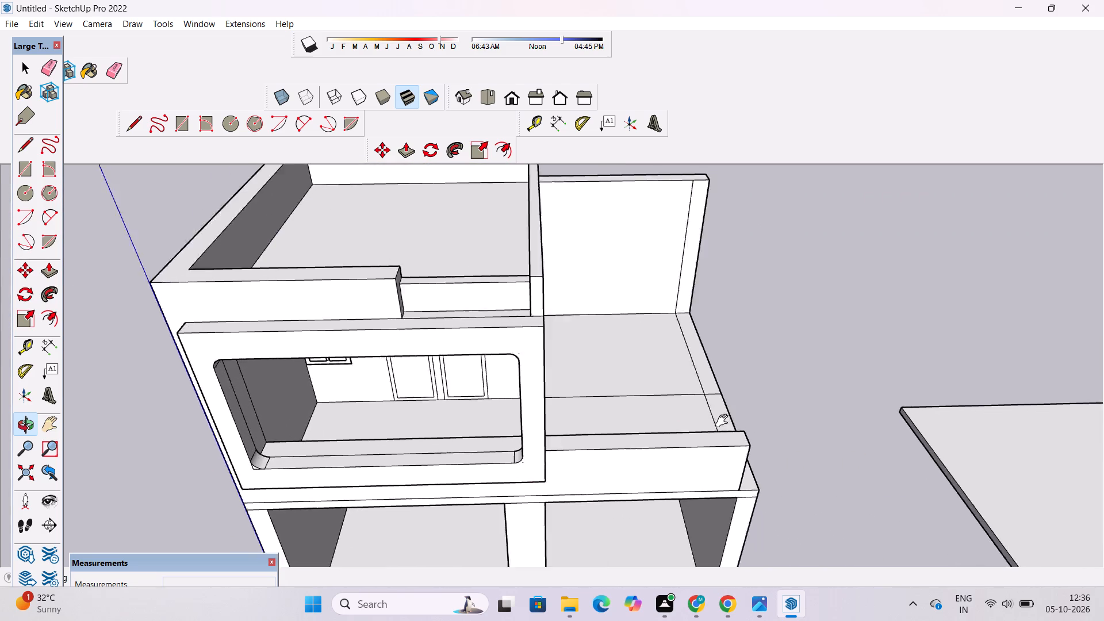
shift+drag(724, 421, 687, 421)
scroll(702, 476, up, 4)
drag(807, 490, 744, 298)
scroll(666, 341, down, 4)
drag(358, 382, 979, 397)
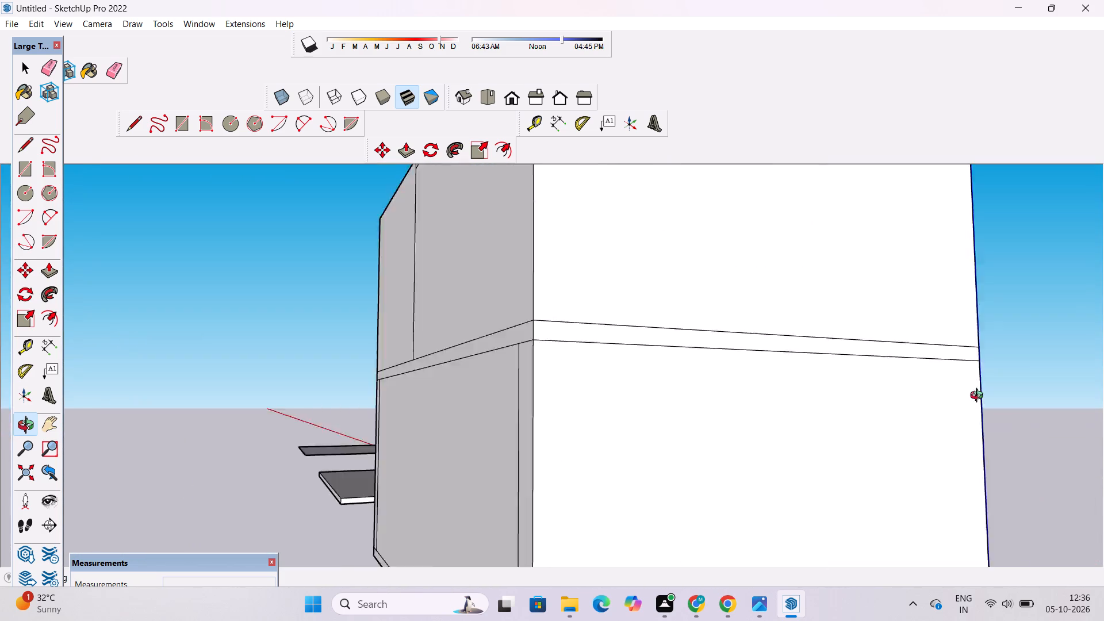
drag(979, 397, 448, 413)
scroll(601, 340, down, 5)
drag(980, 336, 857, 351)
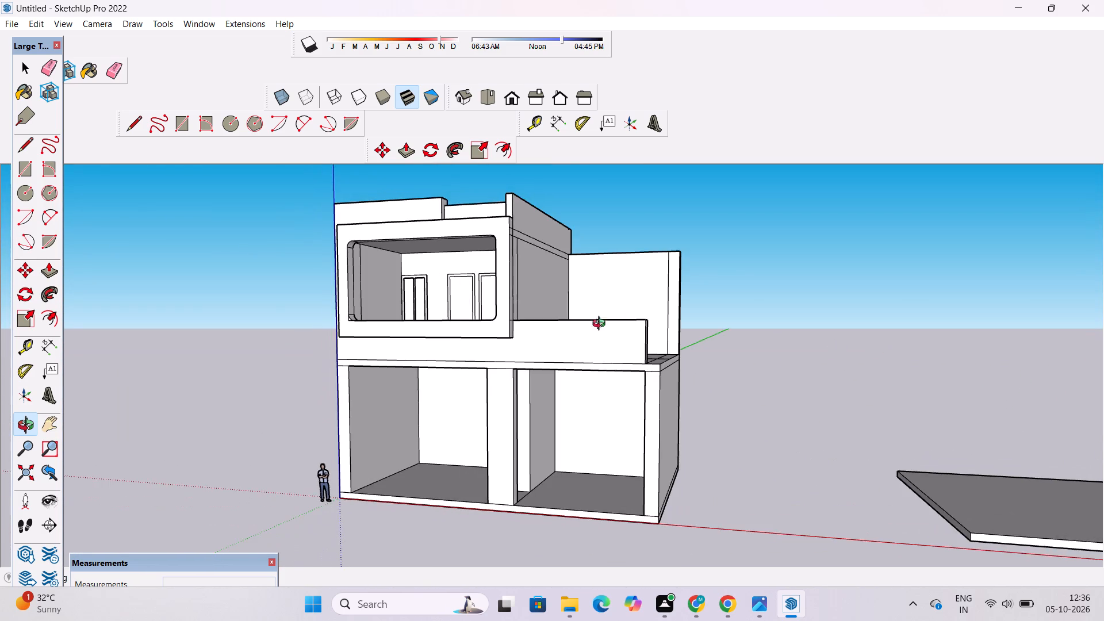
shift+drag(602, 328, 753, 373)
scroll(779, 354, down, 5)
scroll(775, 332, up, 4)
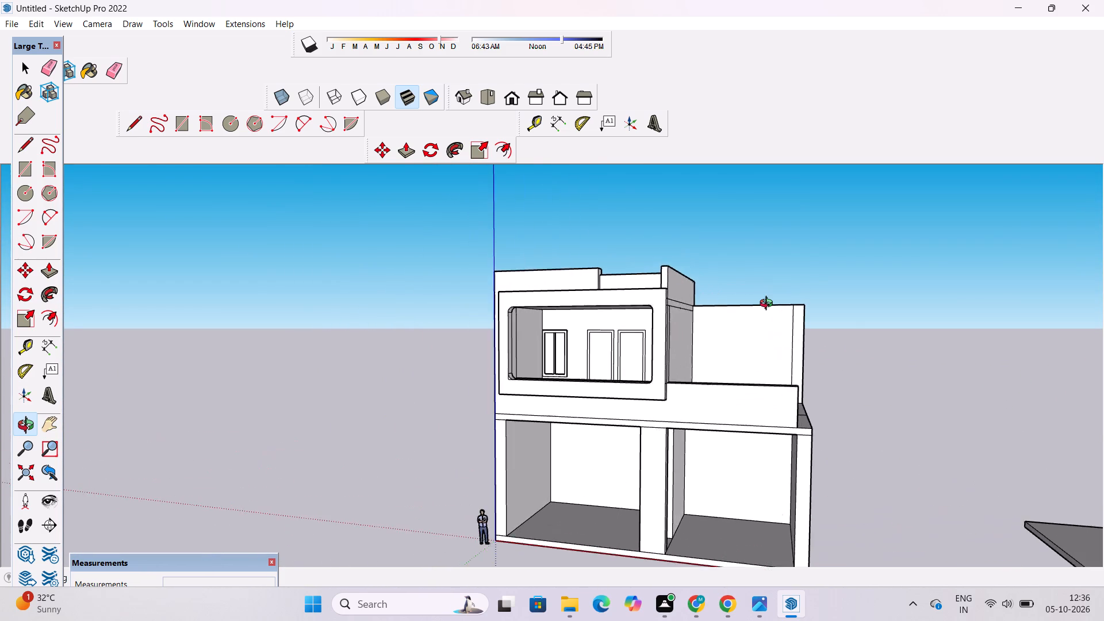
scroll(769, 305, down, 5)
drag(604, 313, 723, 359)
scroll(669, 312, up, 10)
drag(672, 321, 625, 279)
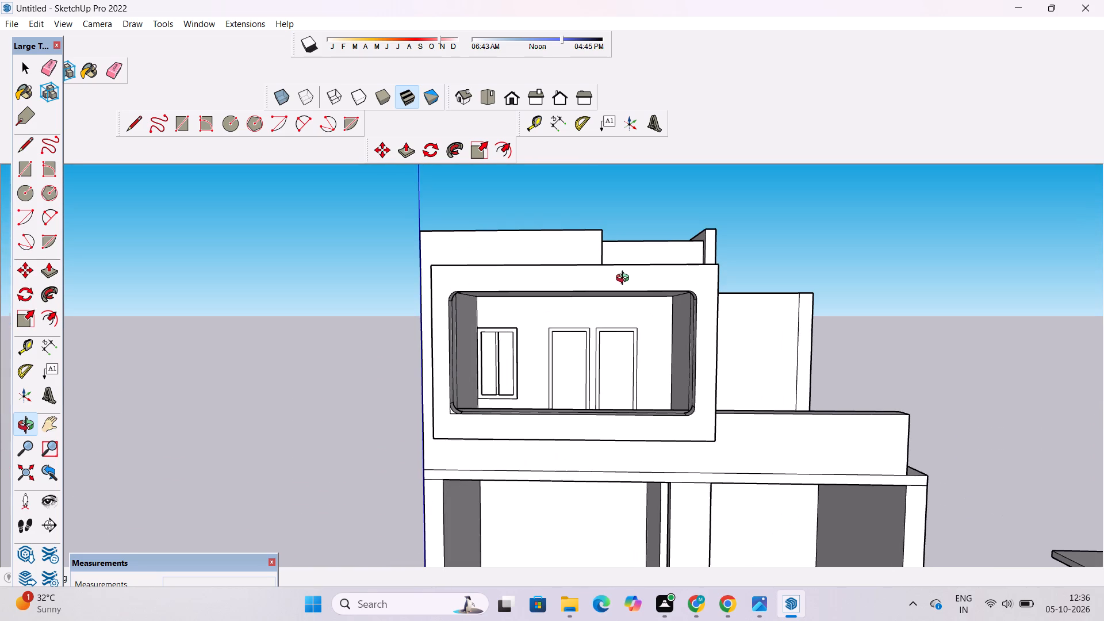
drag(625, 279, 625, 280)
scroll(608, 282, up, 1)
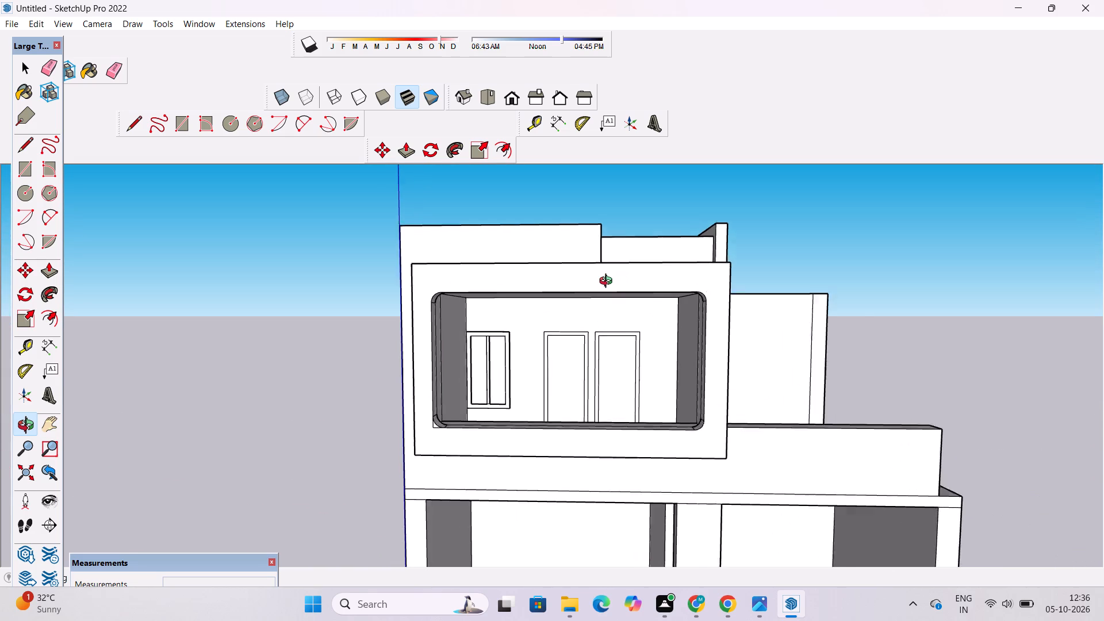
scroll(608, 282, up, 1)
shift+drag(607, 287, 540, 312)
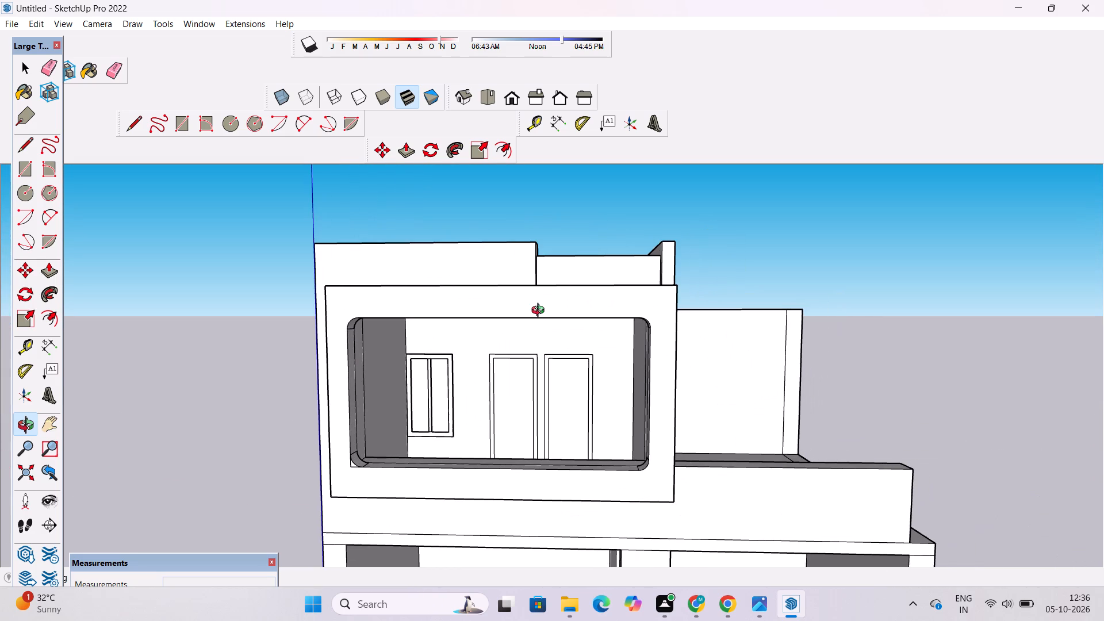
scroll(528, 309, down, 6)
scroll(527, 309, up, 1)
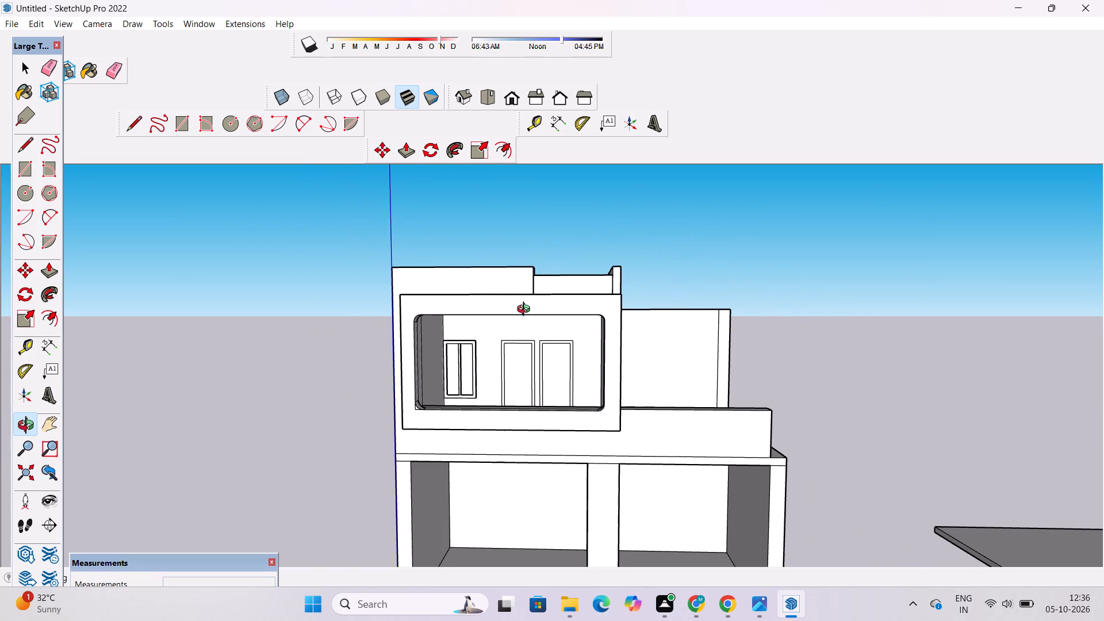
scroll(525, 313, up, 4)
shift+drag(550, 304, 418, 305)
shift+drag(422, 309, 636, 328)
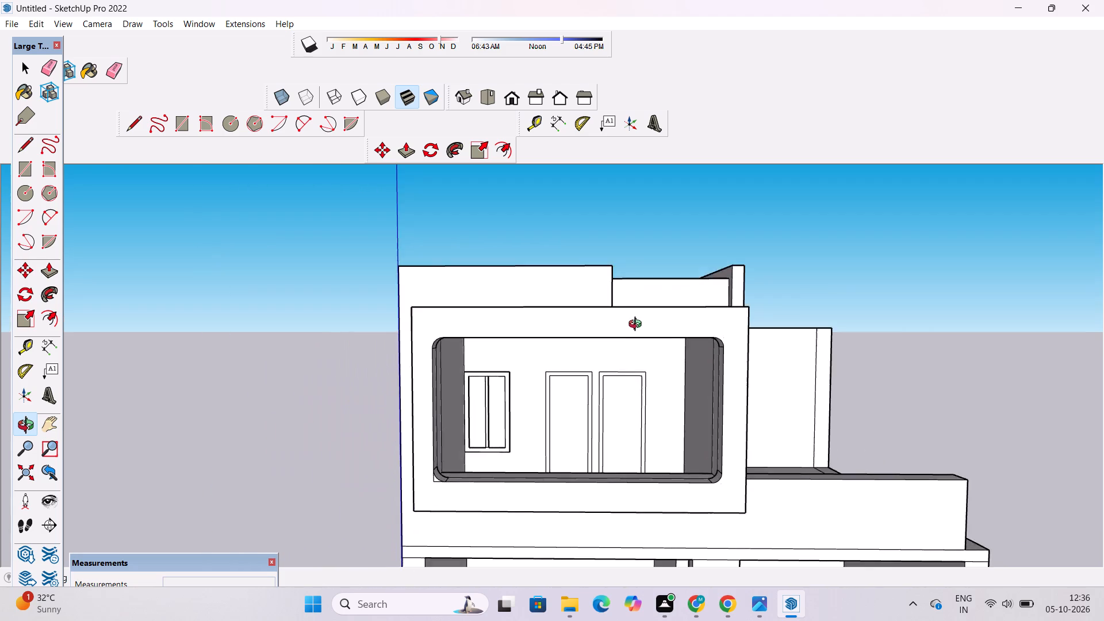
scroll(638, 308, down, 5)
drag(571, 347, 543, 382)
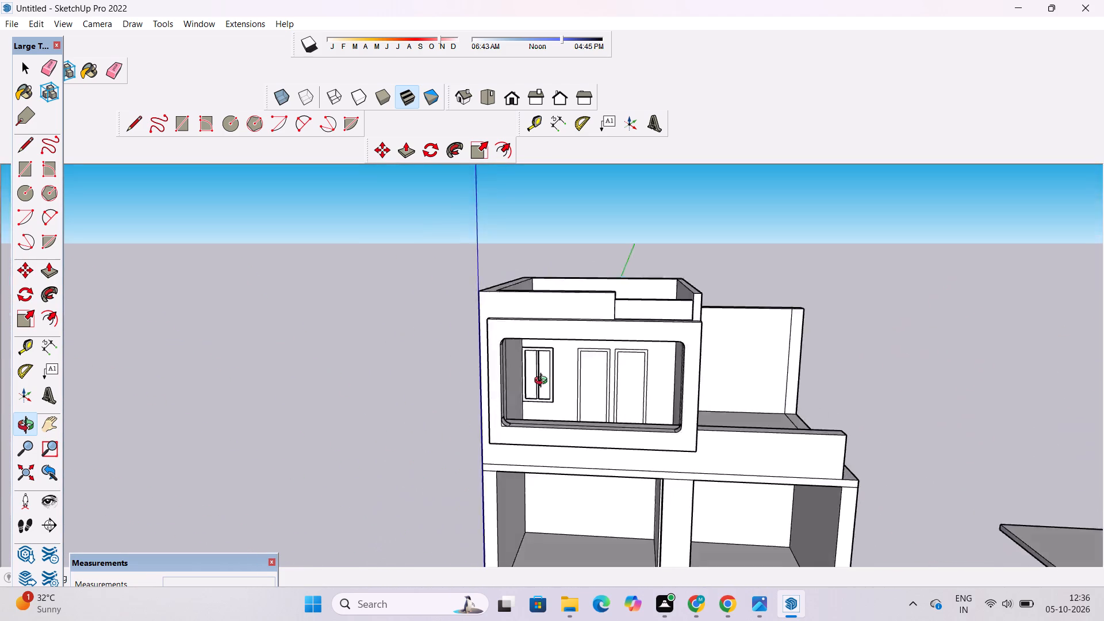
Erase the vertical seam line on the balcony's inner side wall nearest the open terrace, beside the rounded frame.
drag(543, 382, 829, 411)
scroll(680, 373, up, 10)
shift+drag(653, 358, 638, 389)
scroll(604, 367, up, 4)
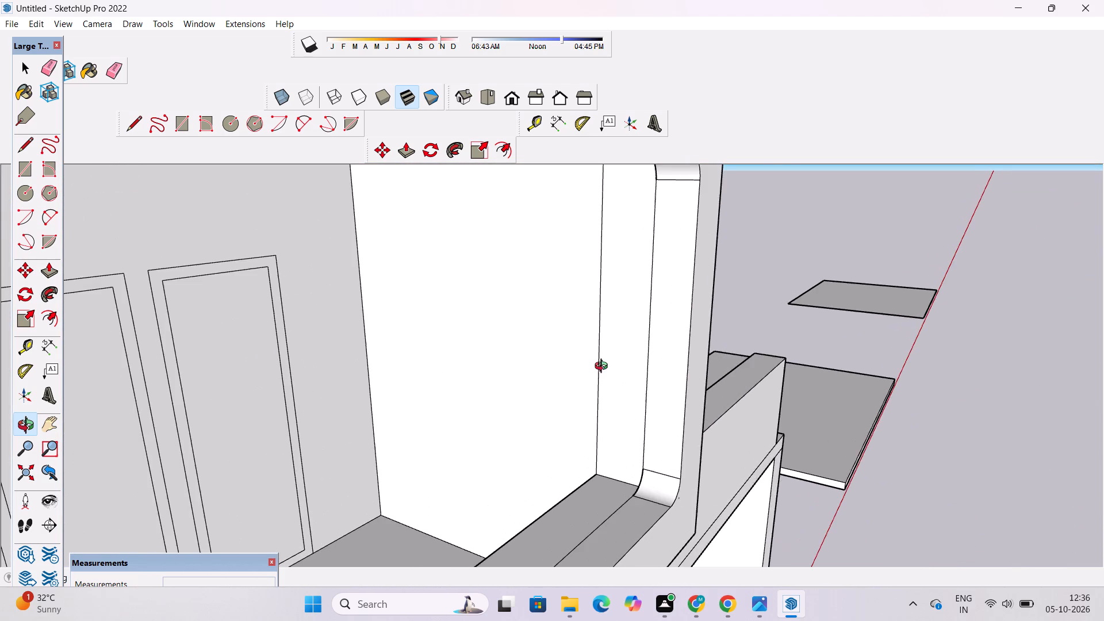
key(e)
scroll(601, 364, up, 5)
drag(603, 327, 592, 345)
scroll(587, 347, down, 9)
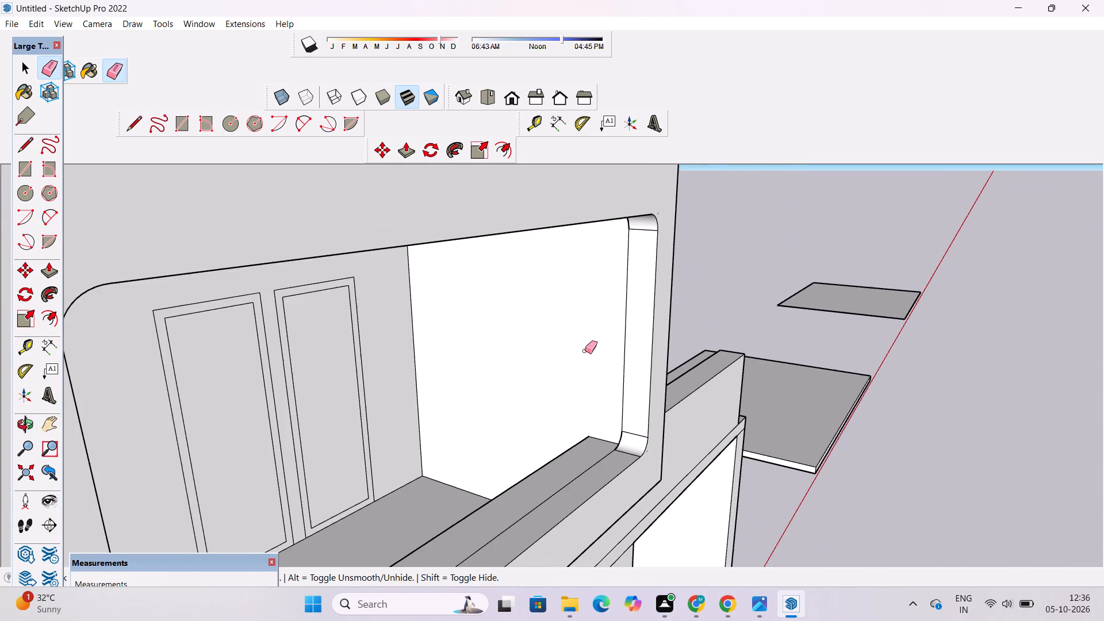
Erase the matching vertical seam line on the balcony's opposite inner side wall, on the window side.
key(o)
drag(767, 375, 345, 348)
shift+drag(338, 329, 400, 335)
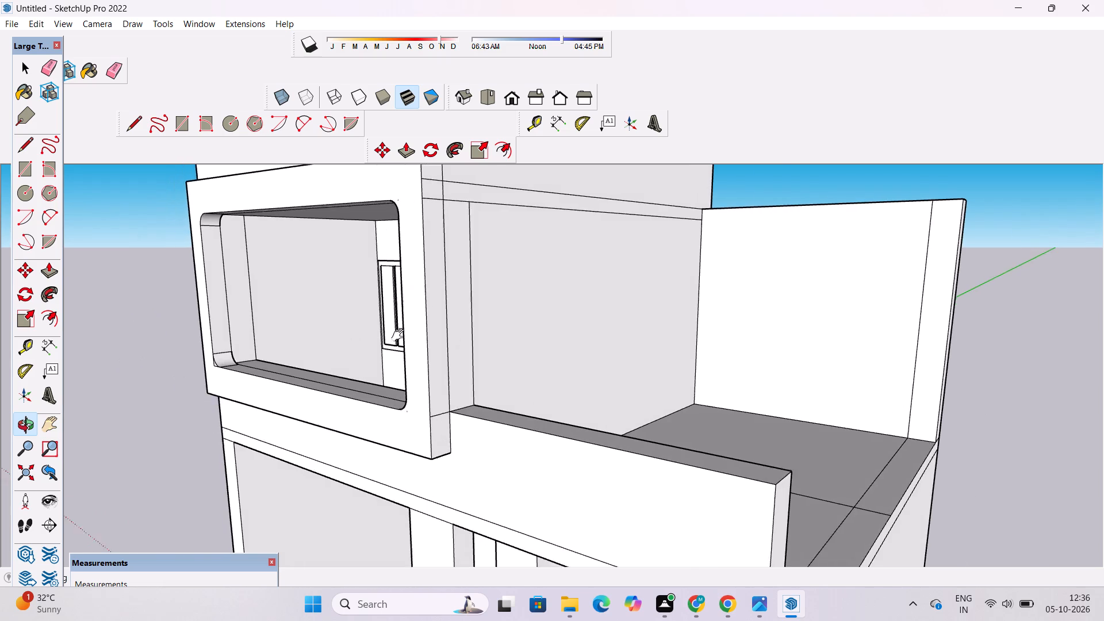
shift+drag(400, 335, 584, 393)
scroll(585, 395, up, 4)
key(e)
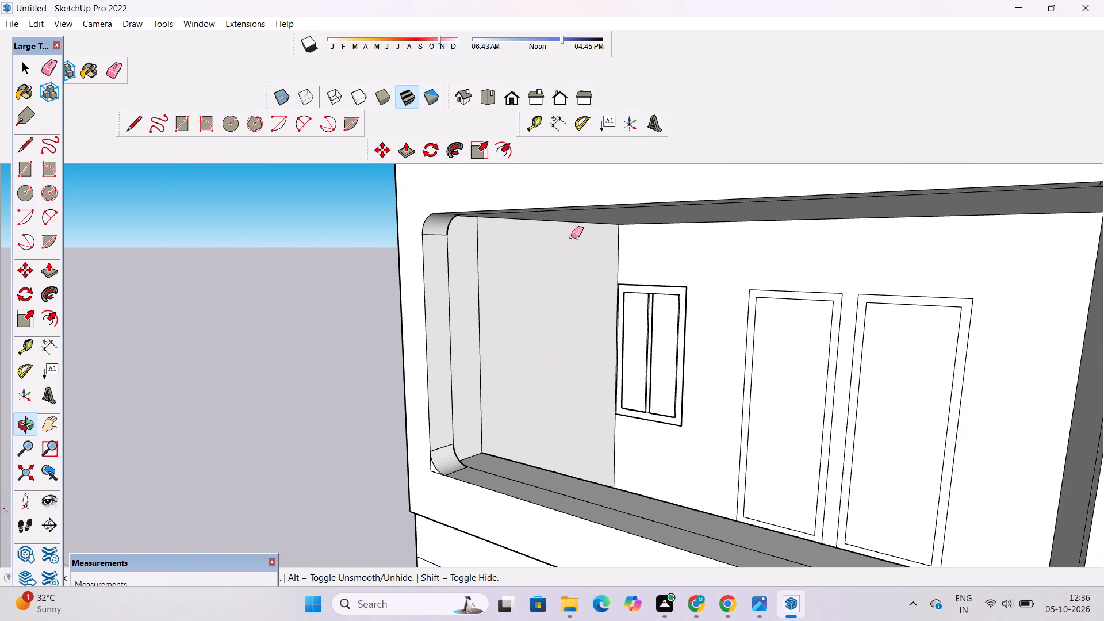
scroll(503, 331, up, 5)
drag(495, 327, 460, 377)
Check the balcony's inner walls, rounded frame and surrounding facade for remaining stray edges.
scroll(509, 359, down, 2)
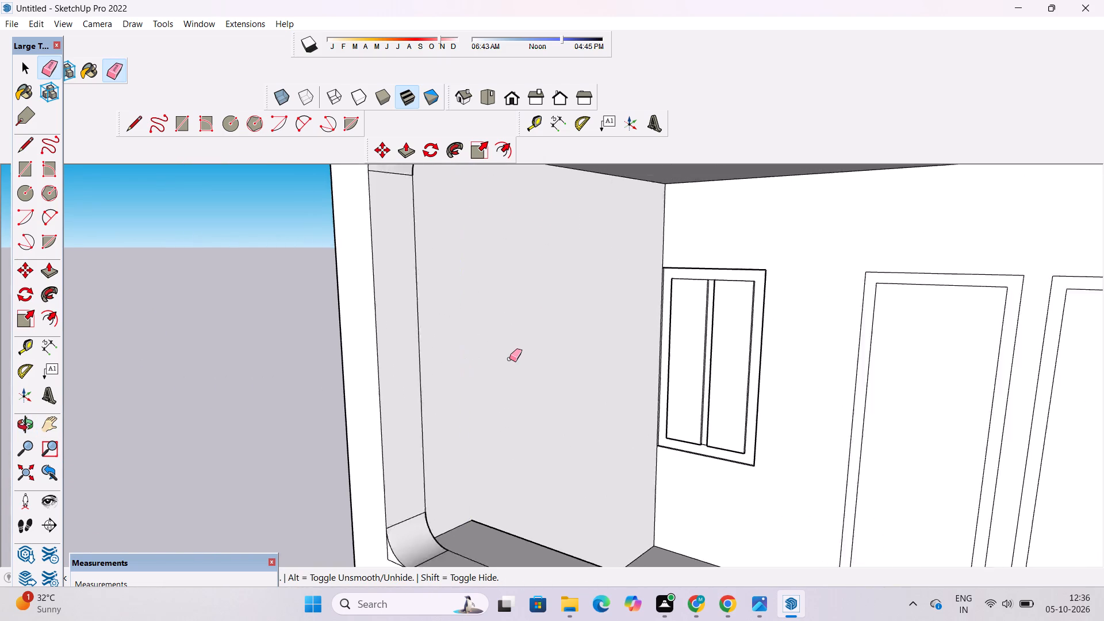
scroll(509, 359, down, 5)
key(o)
scroll(524, 340, down, 4)
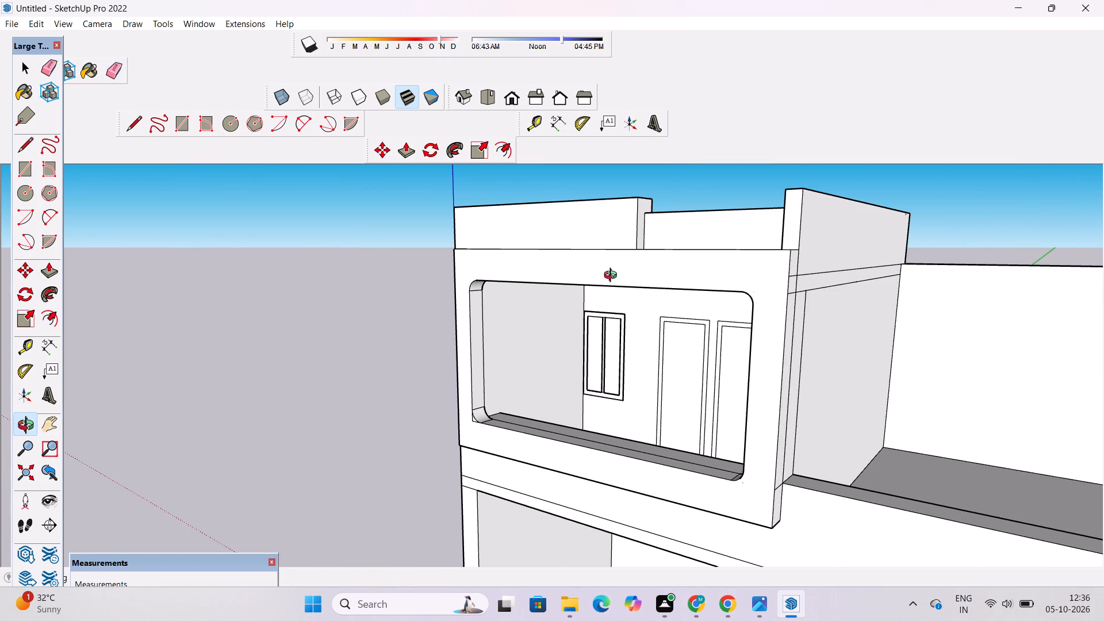
scroll(606, 293, down, 7)
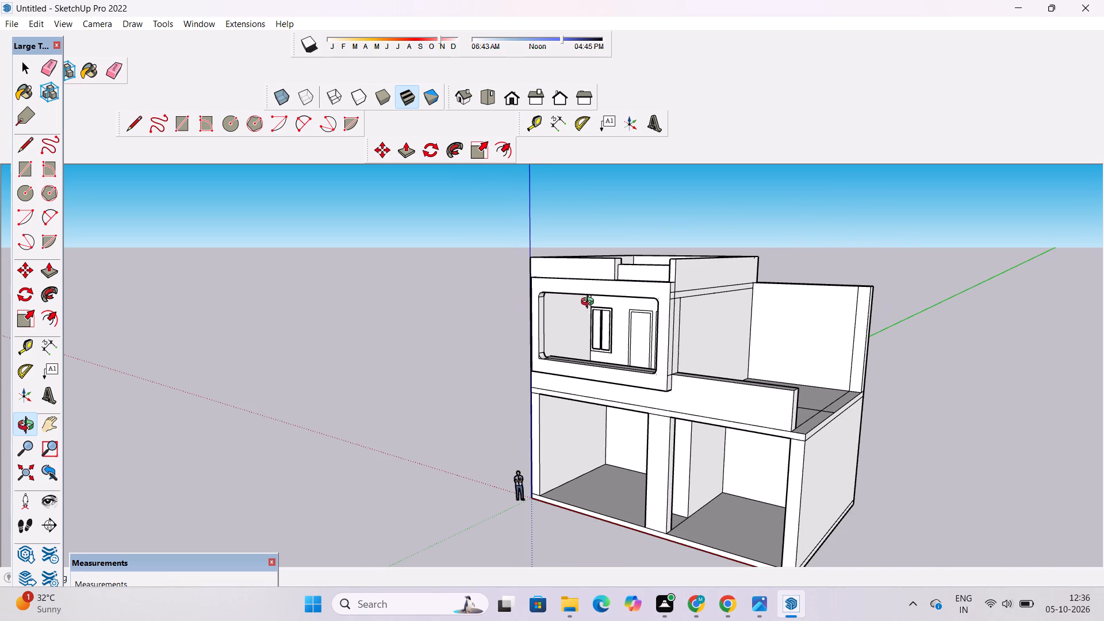
scroll(598, 300, down, 2)
scroll(584, 293, up, 1)
drag(584, 326, 637, 364)
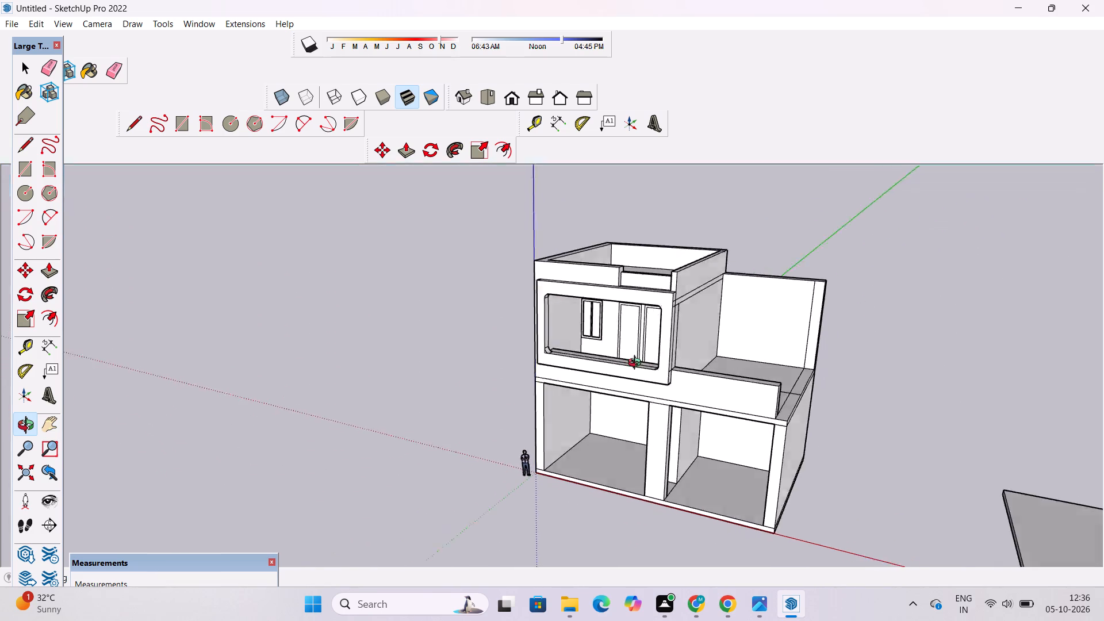
drag(637, 364, 676, 392)
scroll(664, 369, up, 2)
shift+drag(653, 339, 575, 355)
drag(573, 357, 696, 377)
scroll(574, 369, up, 4)
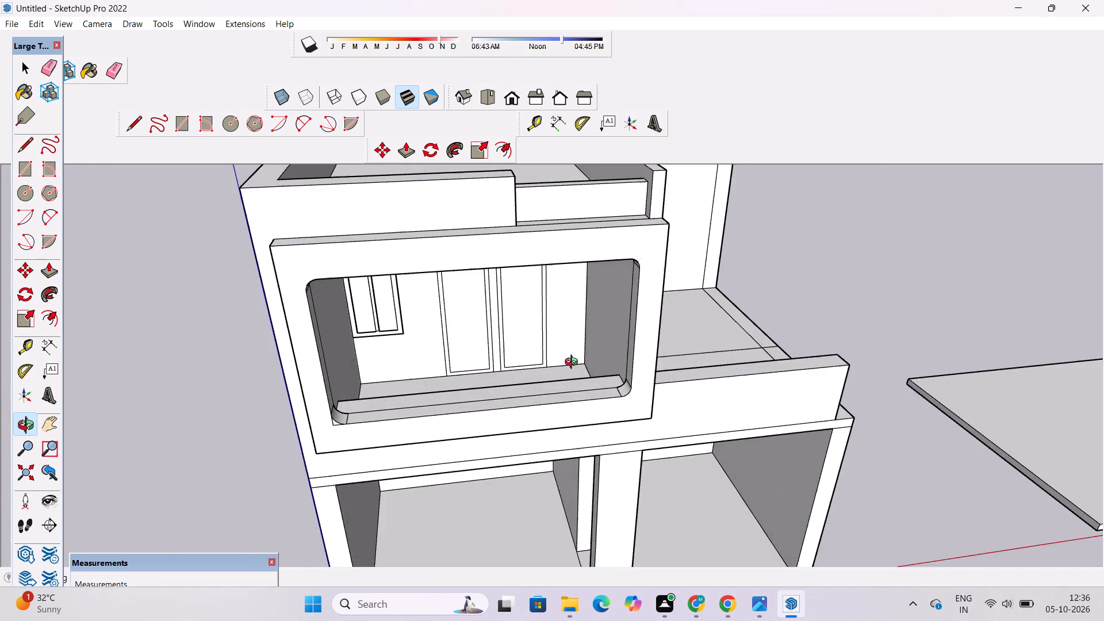
scroll(574, 363, up, 5)
drag(567, 362, 651, 295)
scroll(654, 290, down, 4)
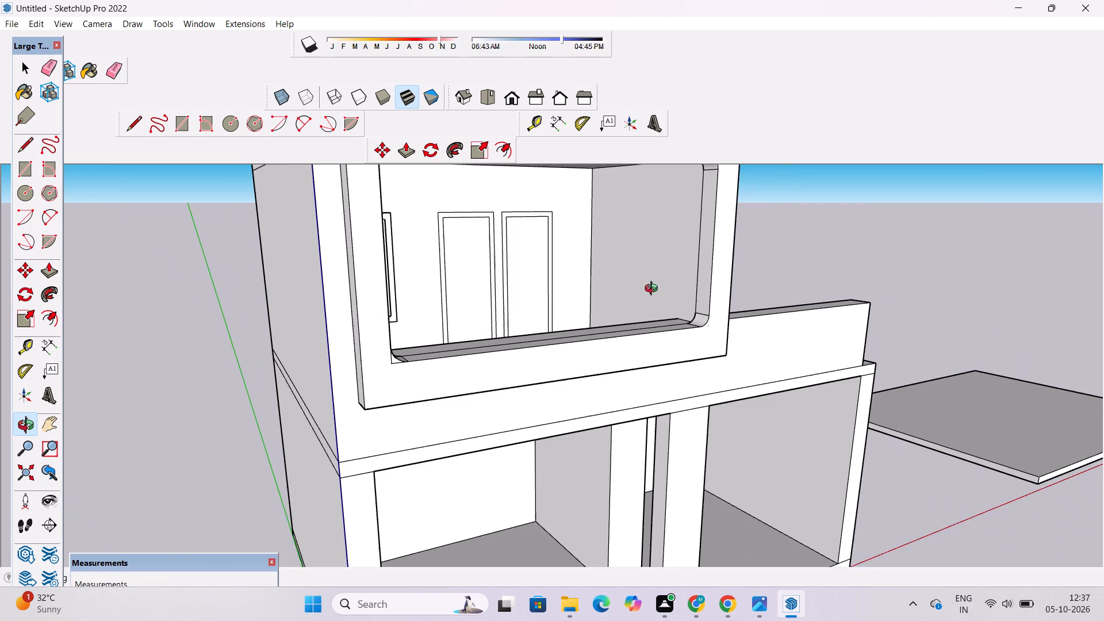
scroll(654, 289, up, 1)
shift+drag(687, 277, 683, 371)
scroll(685, 369, up, 5)
drag(646, 366, 639, 393)
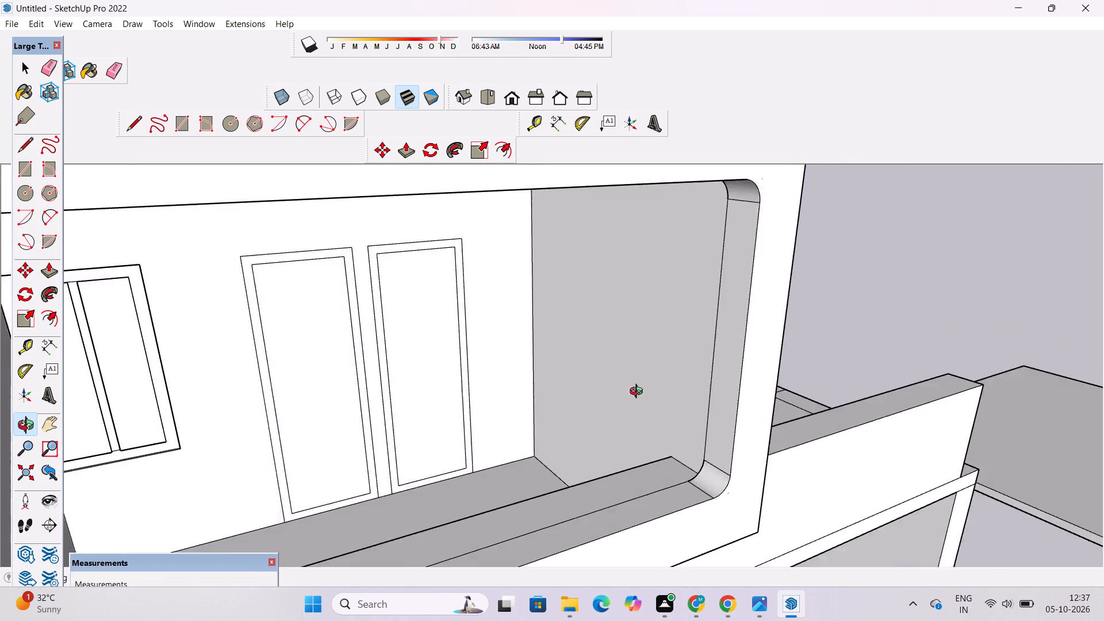
drag(639, 393, 639, 393)
scroll(651, 382, down, 5)
drag(868, 388, 662, 359)
scroll(661, 357, down, 5)
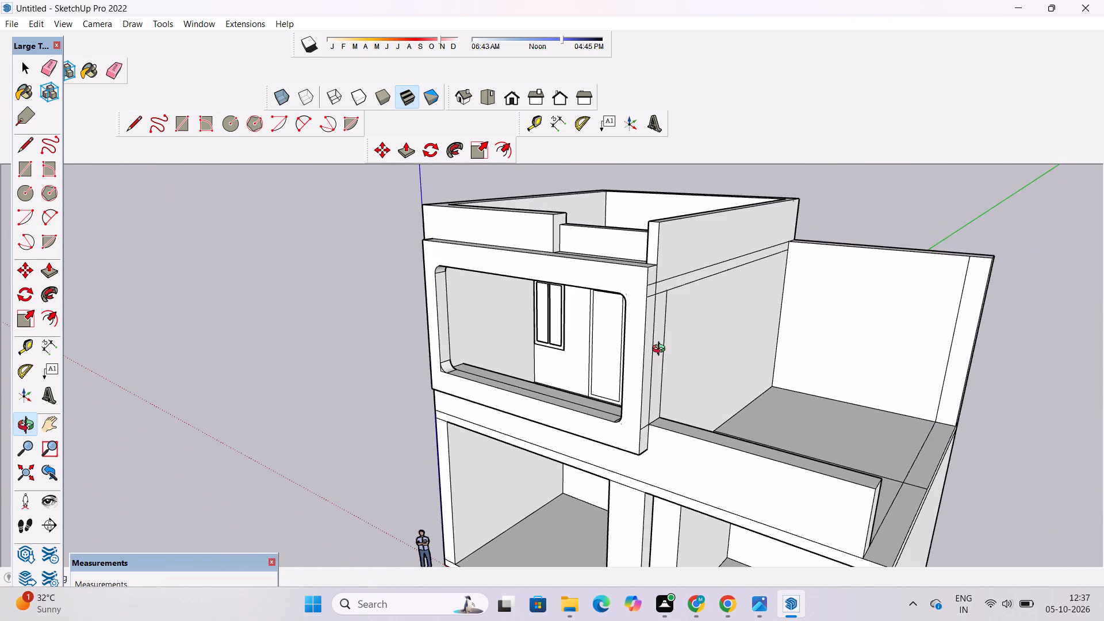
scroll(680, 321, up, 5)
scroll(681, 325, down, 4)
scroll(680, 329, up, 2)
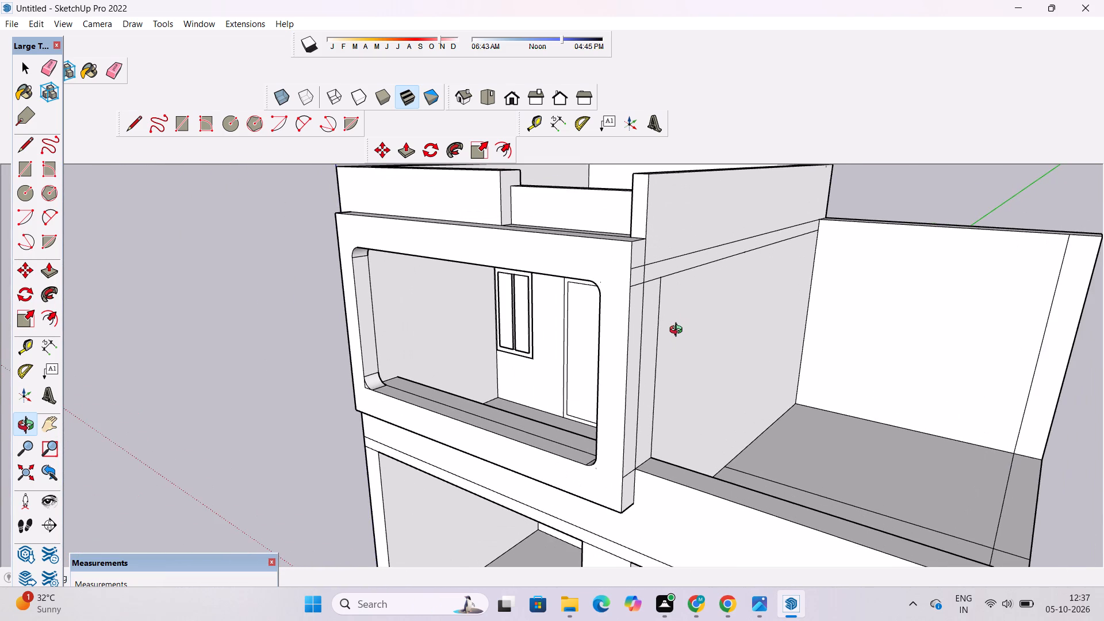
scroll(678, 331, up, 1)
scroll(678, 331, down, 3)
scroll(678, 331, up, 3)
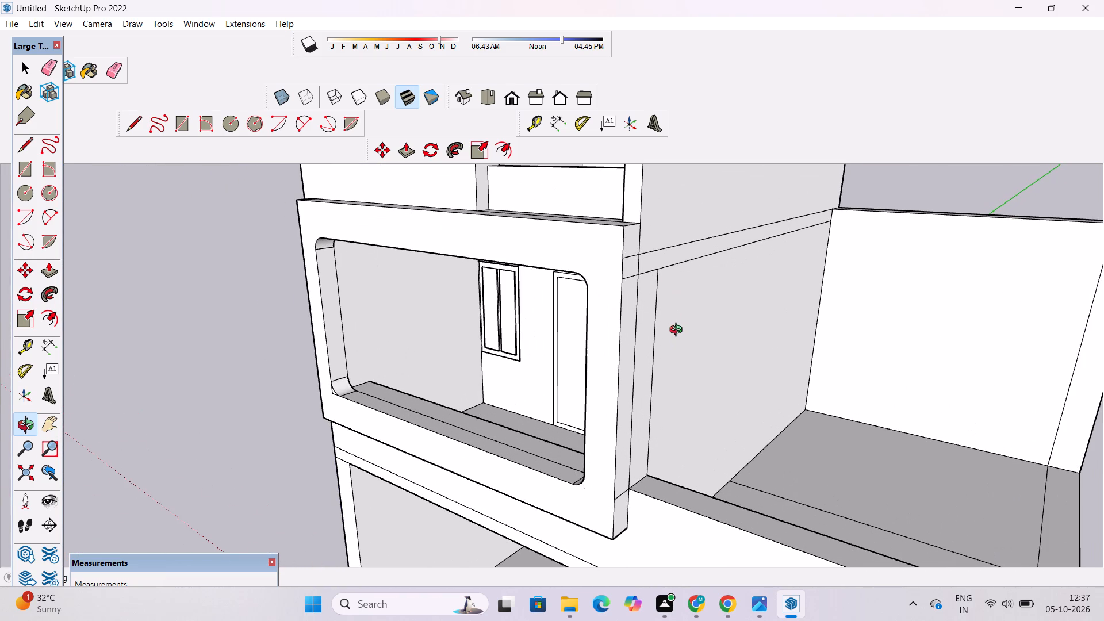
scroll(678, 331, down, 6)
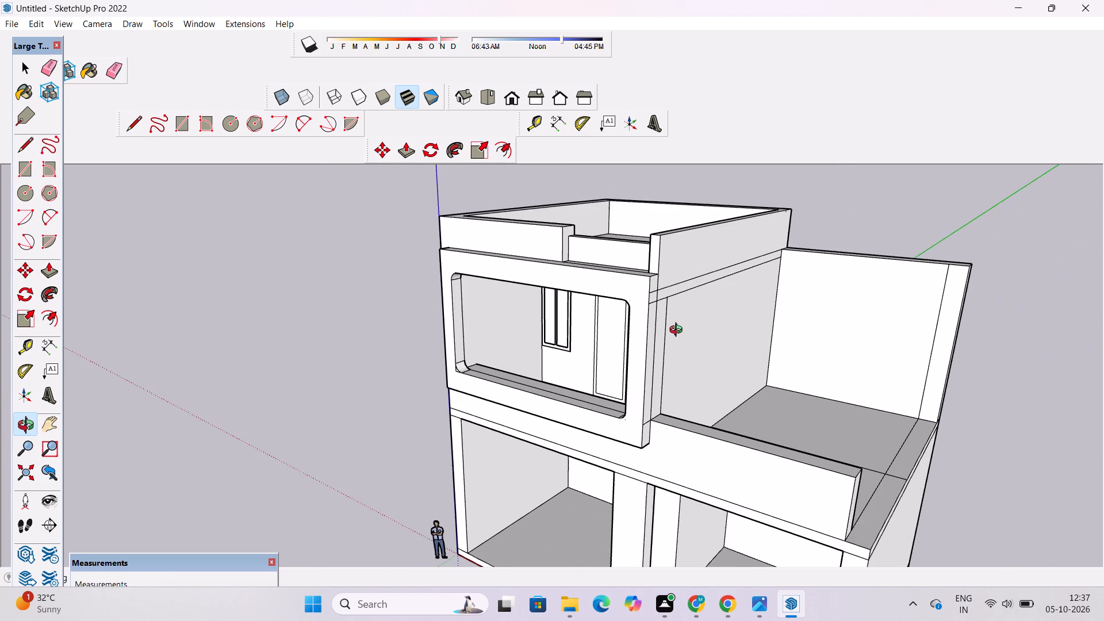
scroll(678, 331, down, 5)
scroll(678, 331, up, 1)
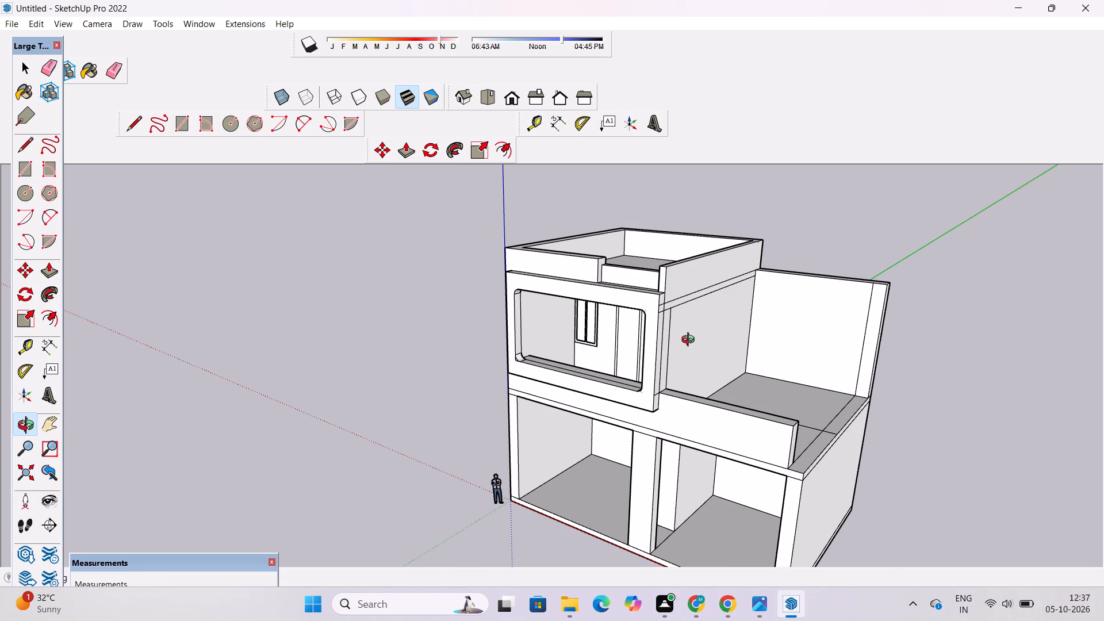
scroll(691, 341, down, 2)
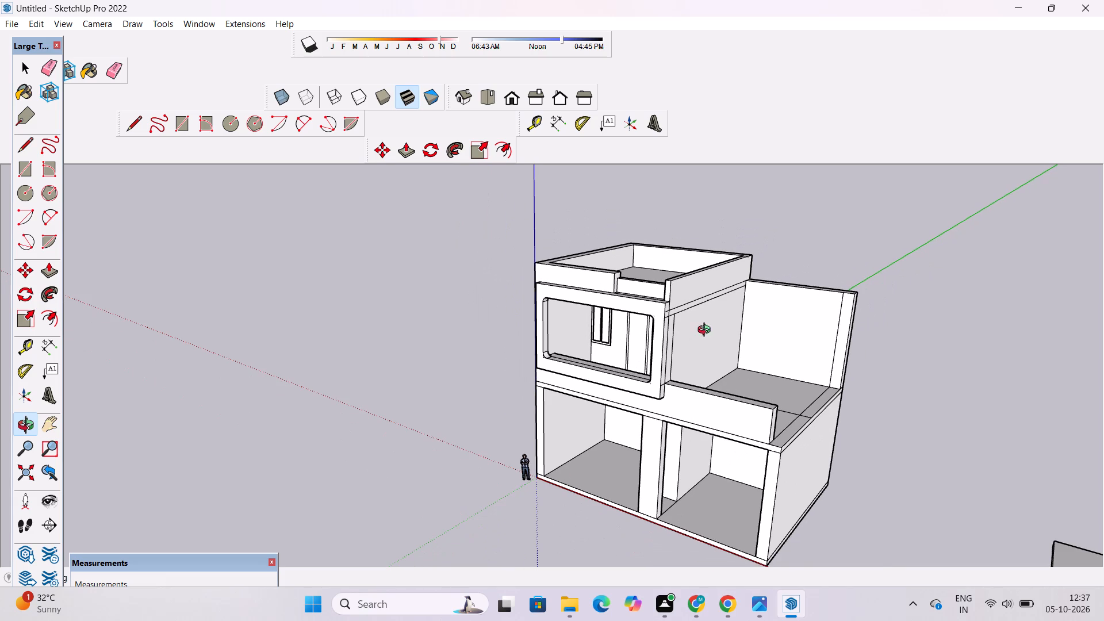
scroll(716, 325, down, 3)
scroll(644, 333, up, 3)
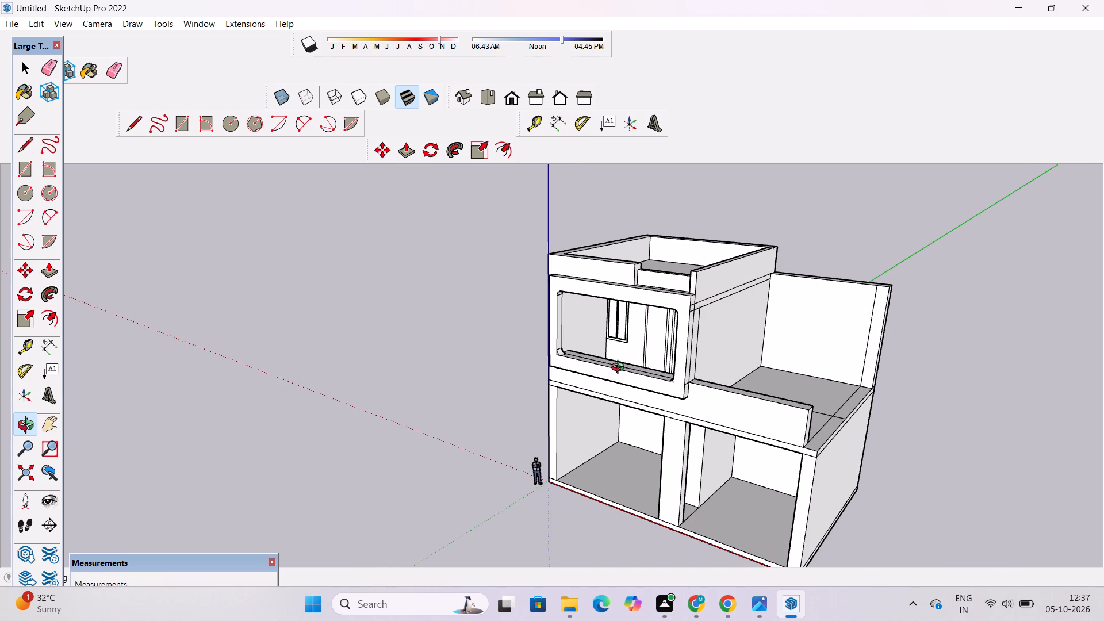
Inspect the front facade from several angles, including the balcony frame, ground-floor openings and side walls.
scroll(572, 474, down, 3)
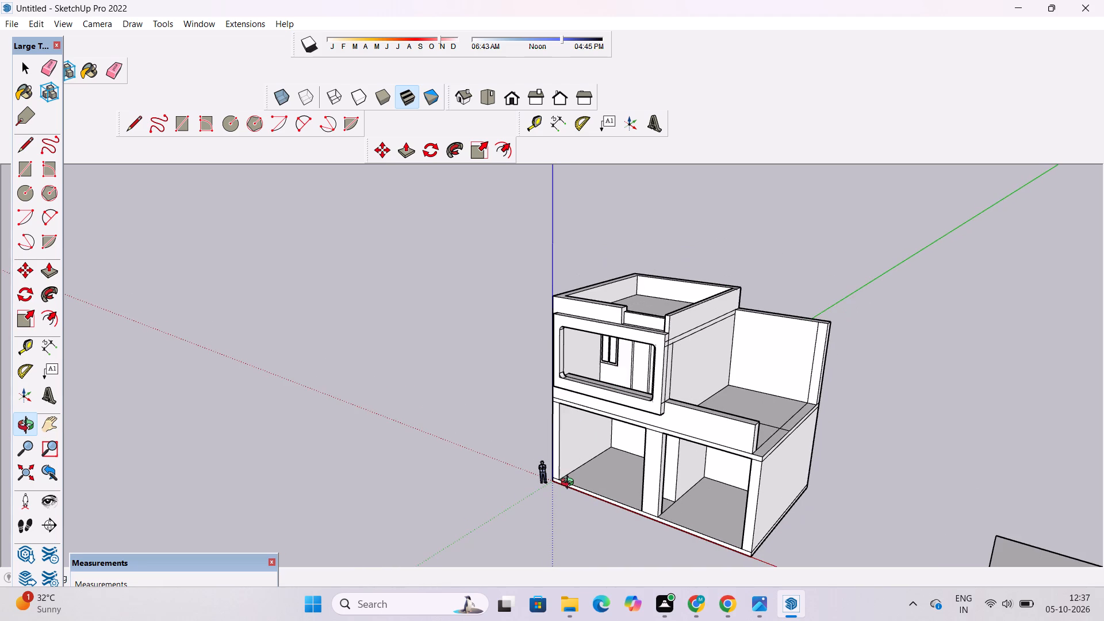
scroll(570, 484, up, 3)
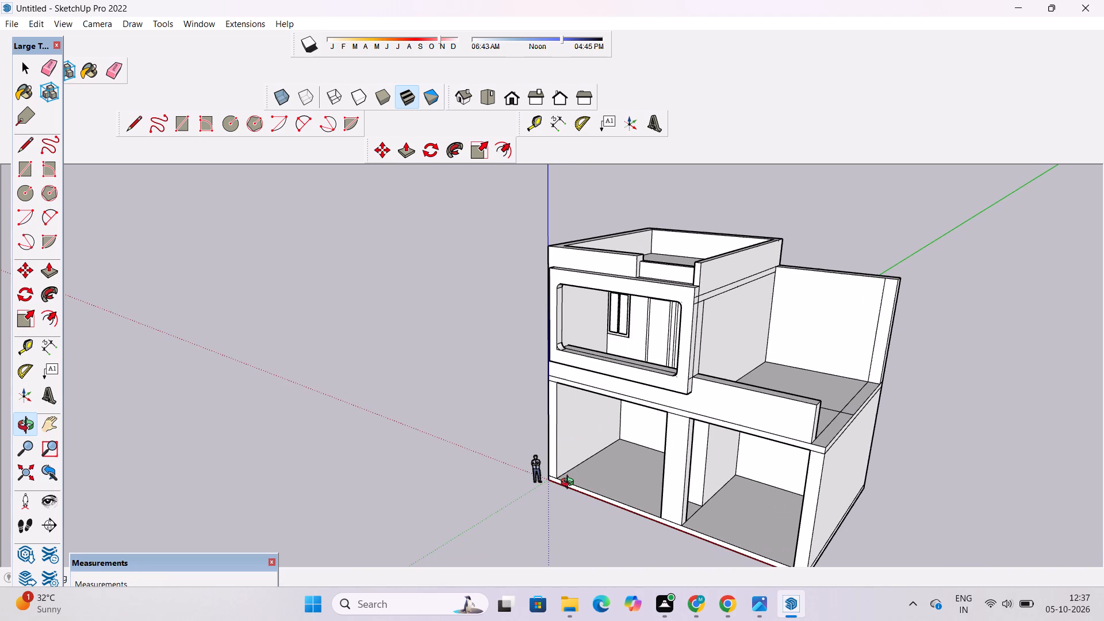
scroll(570, 484, up, 3)
scroll(570, 480, down, 3)
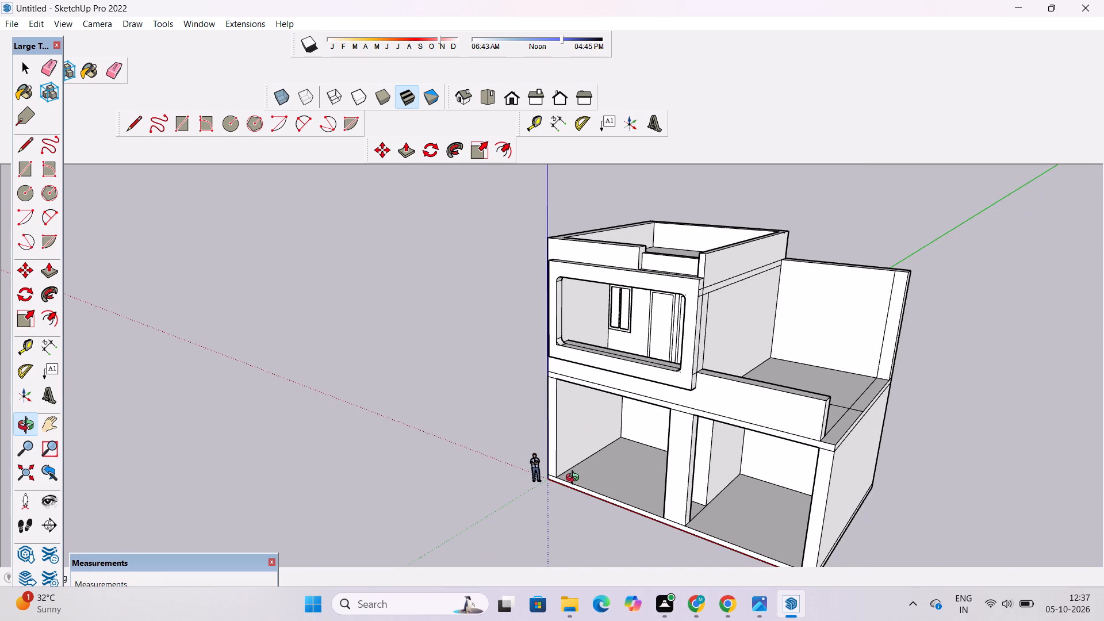
scroll(575, 479, down, 4)
scroll(572, 457, up, 5)
drag(570, 450, 822, 375)
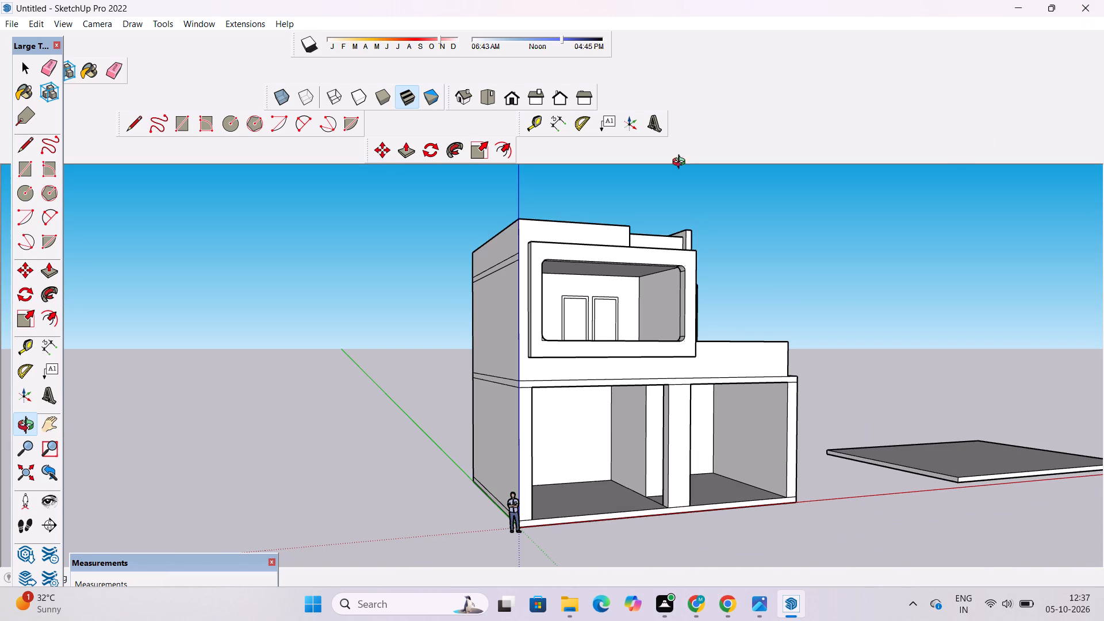
scroll(837, 383, up, 2)
scroll(836, 382, down, 1)
drag(845, 379, 806, 407)
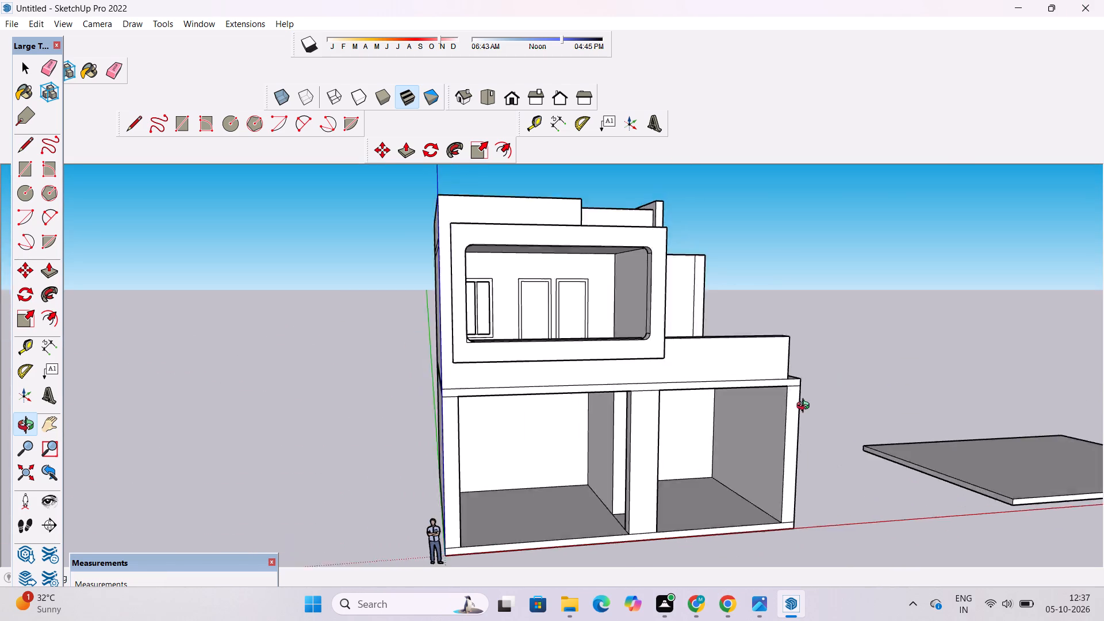
drag(806, 407, 758, 424)
scroll(755, 353, up, 4)
shift+drag(778, 342, 765, 356)
drag(767, 357, 742, 376)
Examine the open terrace's front parapet up close, including where it meets the balcony frame and the terrace floor.
scroll(742, 376, up, 1)
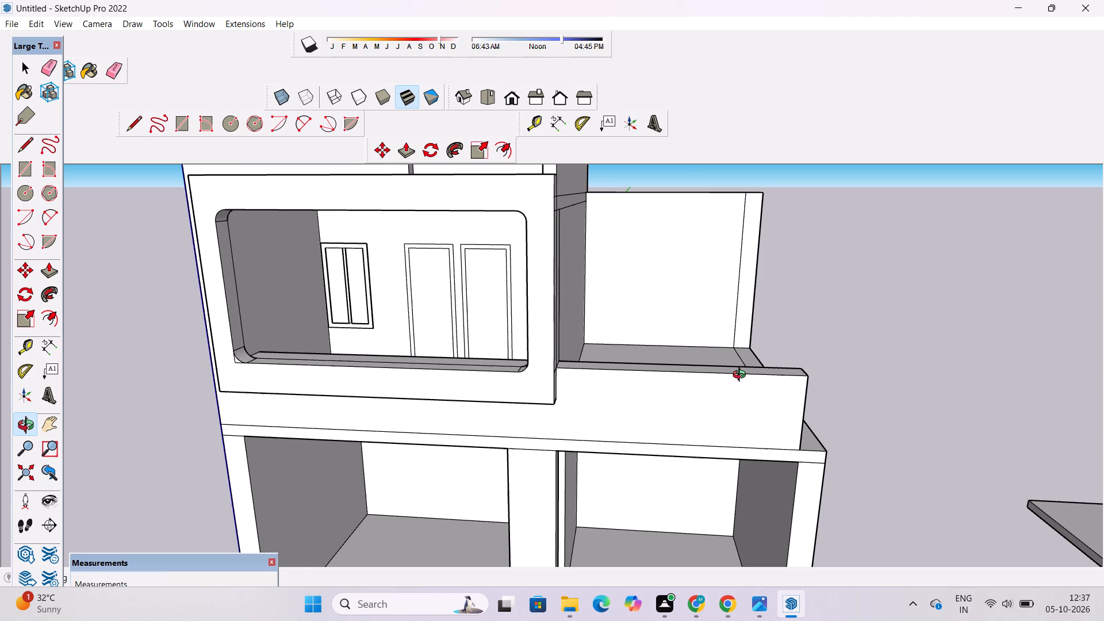
scroll(739, 380, up, 3)
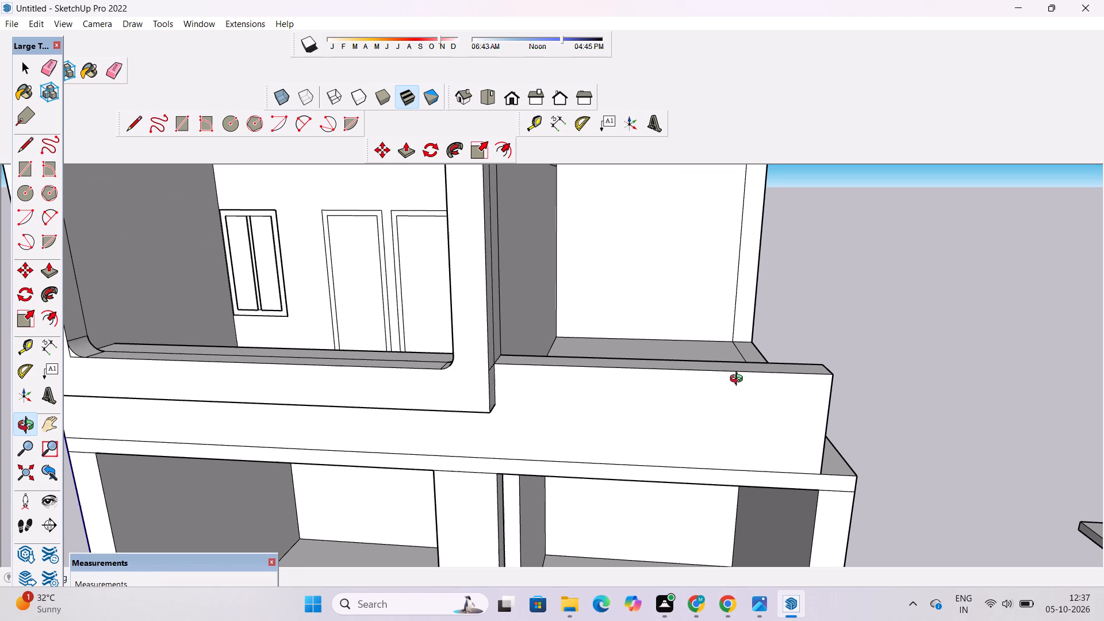
scroll(739, 380, down, 2)
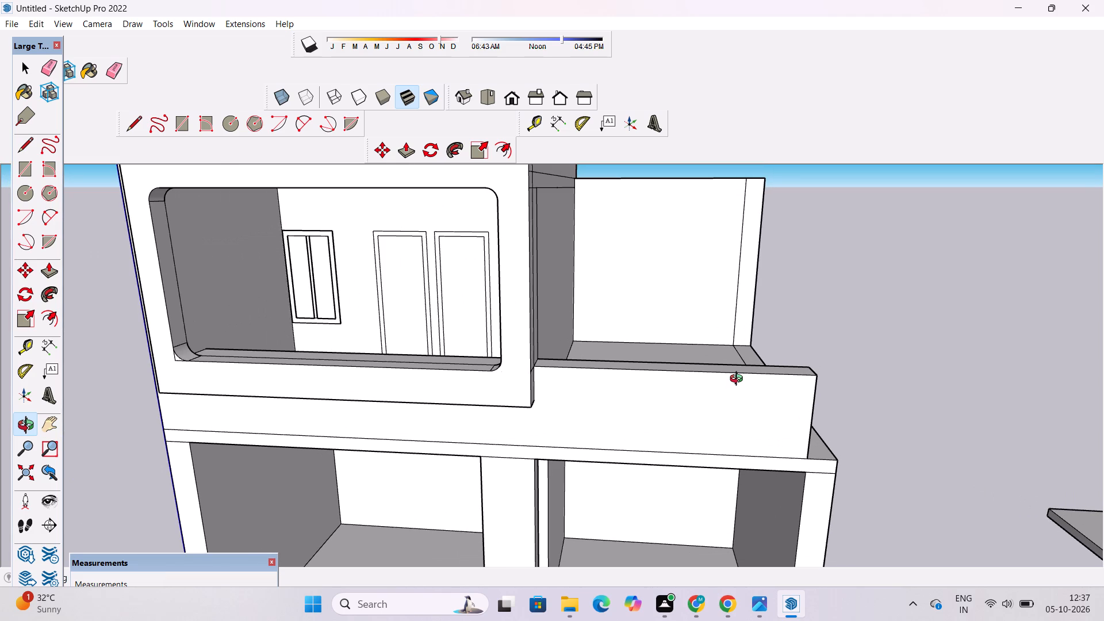
scroll(739, 380, up, 2)
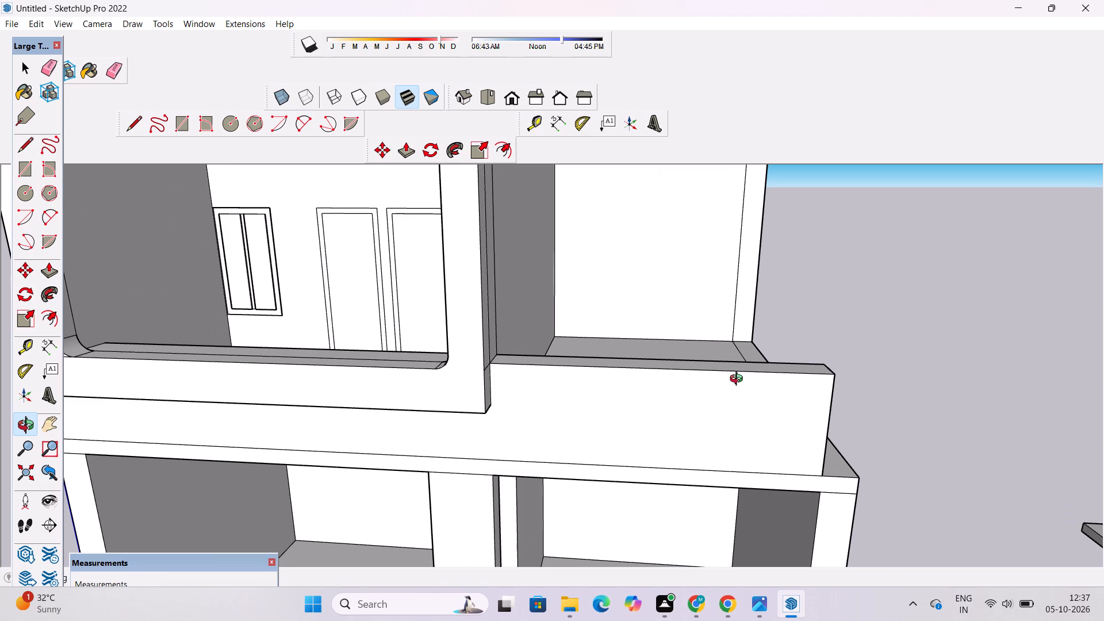
scroll(739, 380, up, 3)
scroll(739, 380, down, 2)
drag(812, 375, 779, 374)
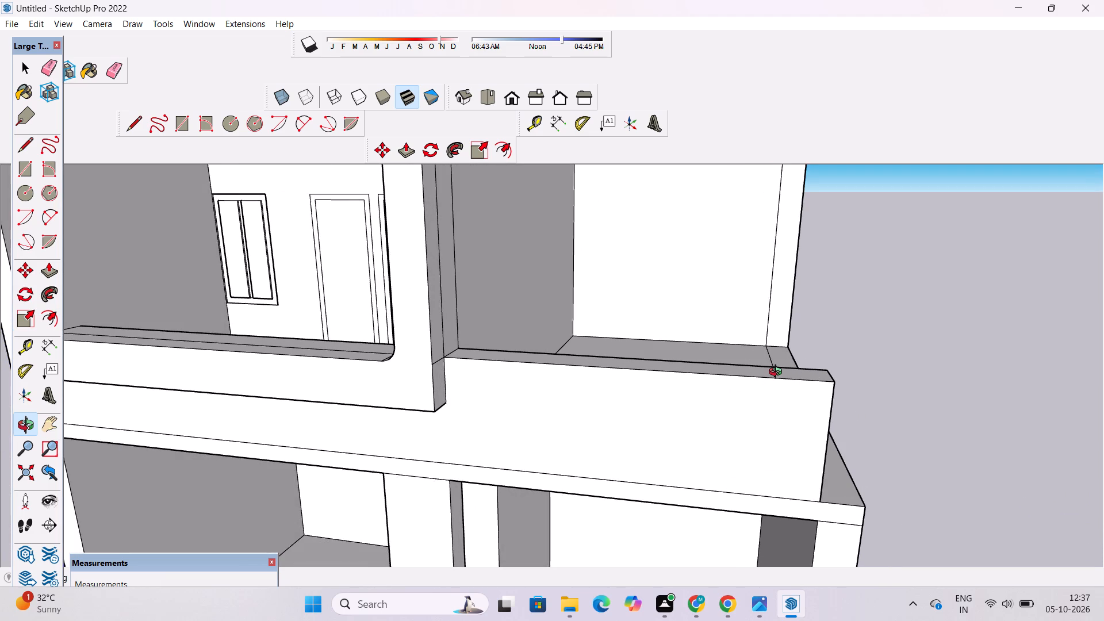
scroll(778, 373, up, 4)
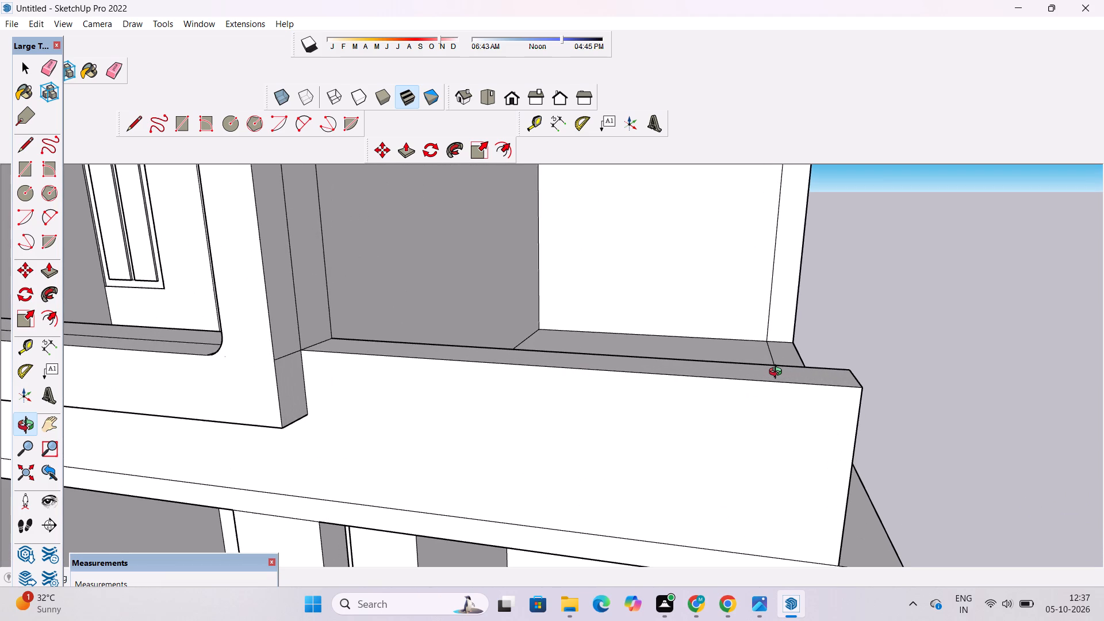
scroll(777, 373, down, 3)
scroll(709, 379, down, 2)
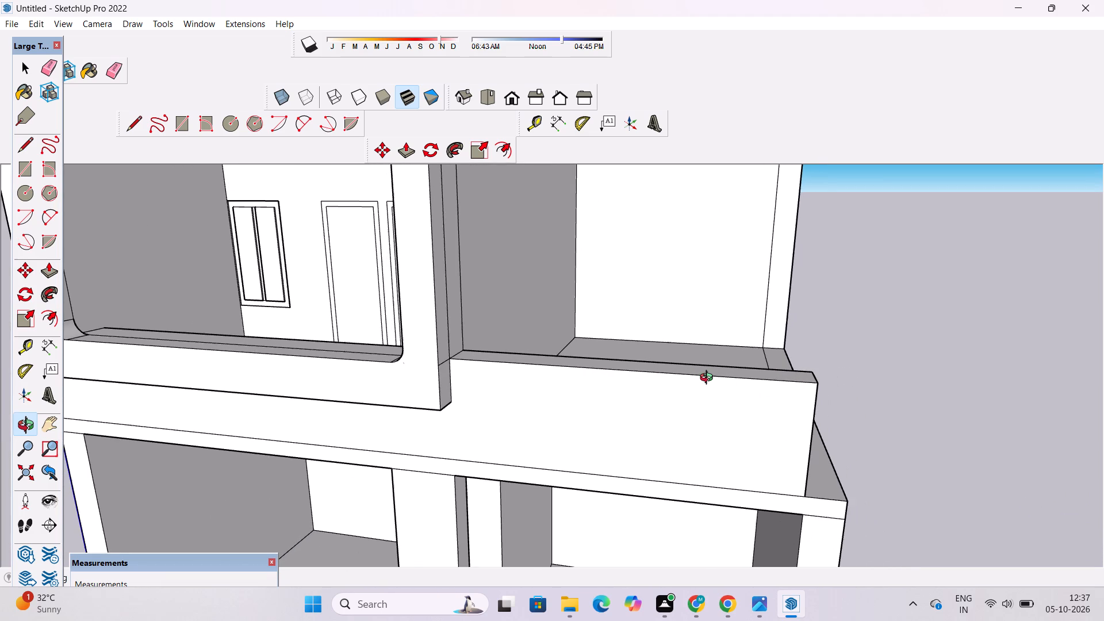
scroll(700, 370, down, 4)
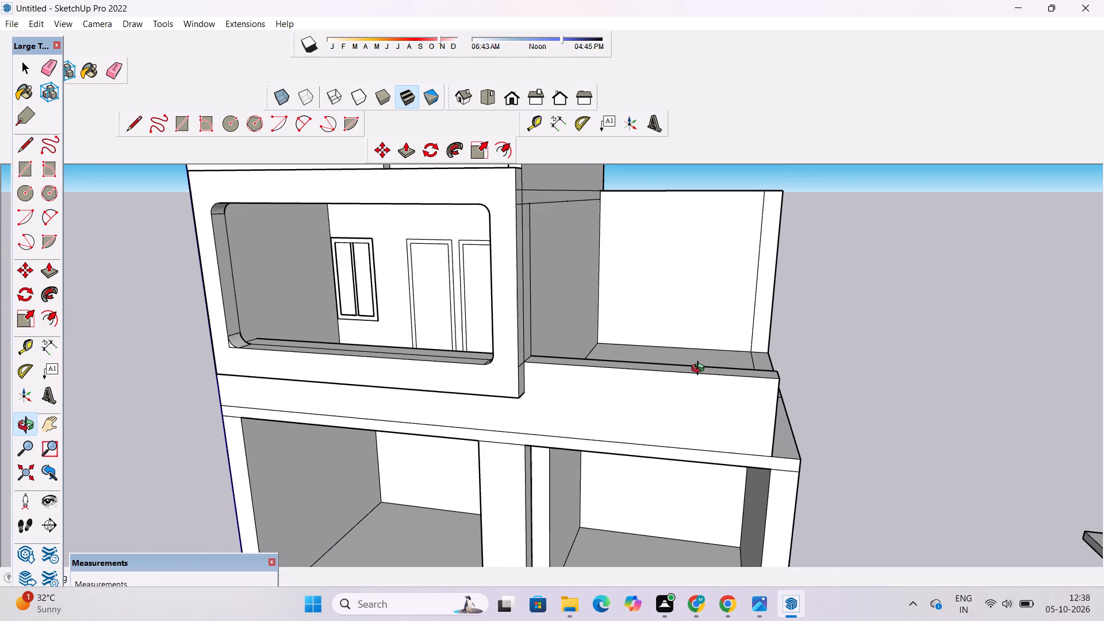
scroll(700, 370, up, 4)
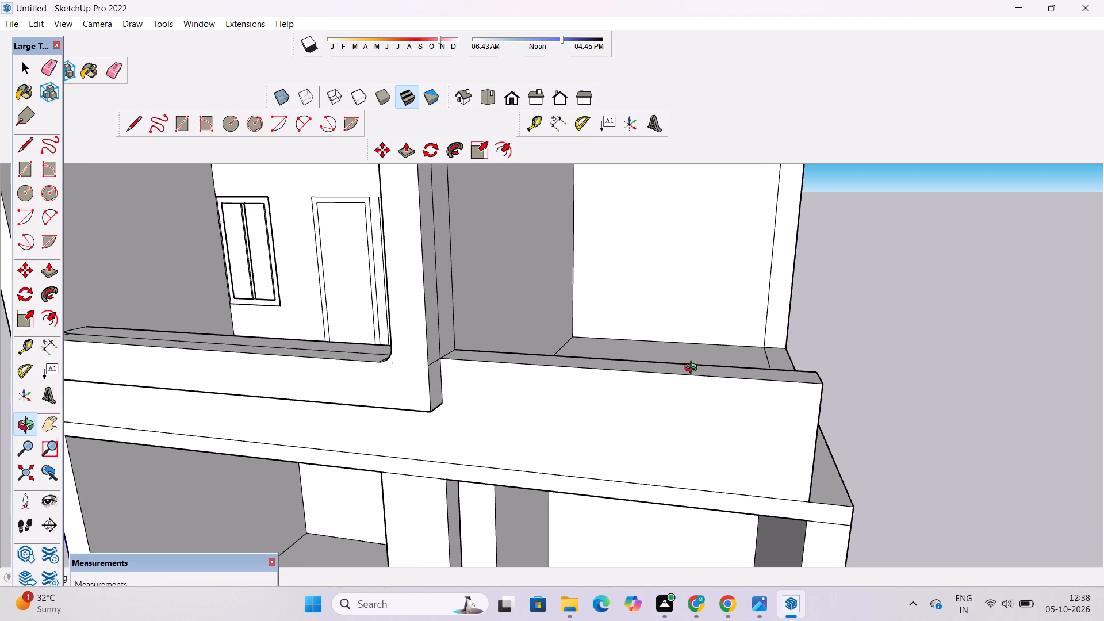
scroll(675, 367, up, 6)
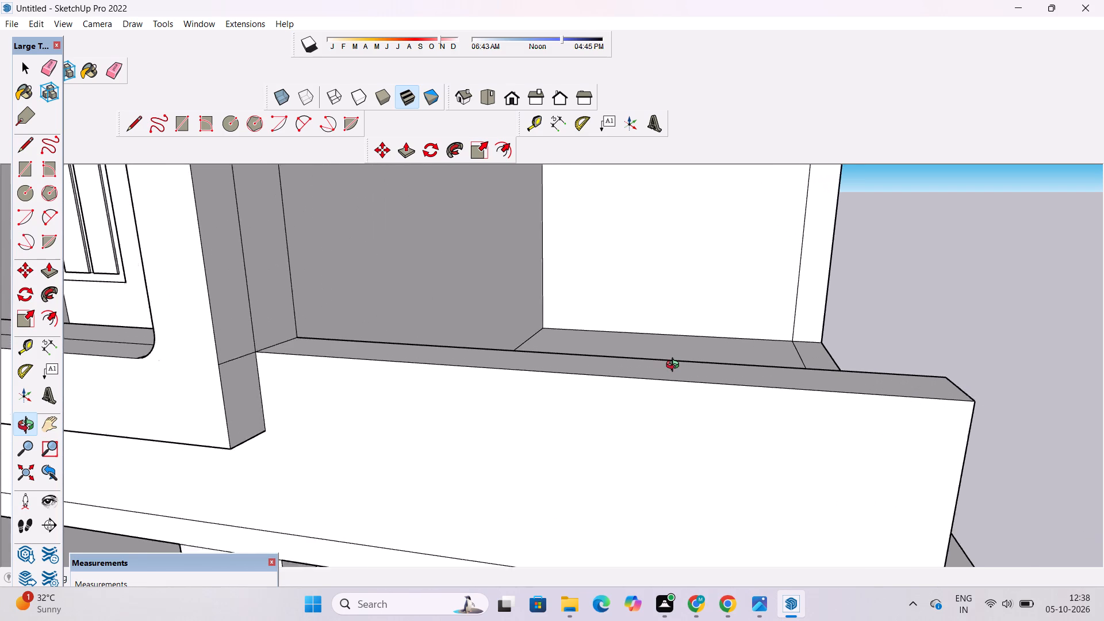
scroll(675, 366, up, 2)
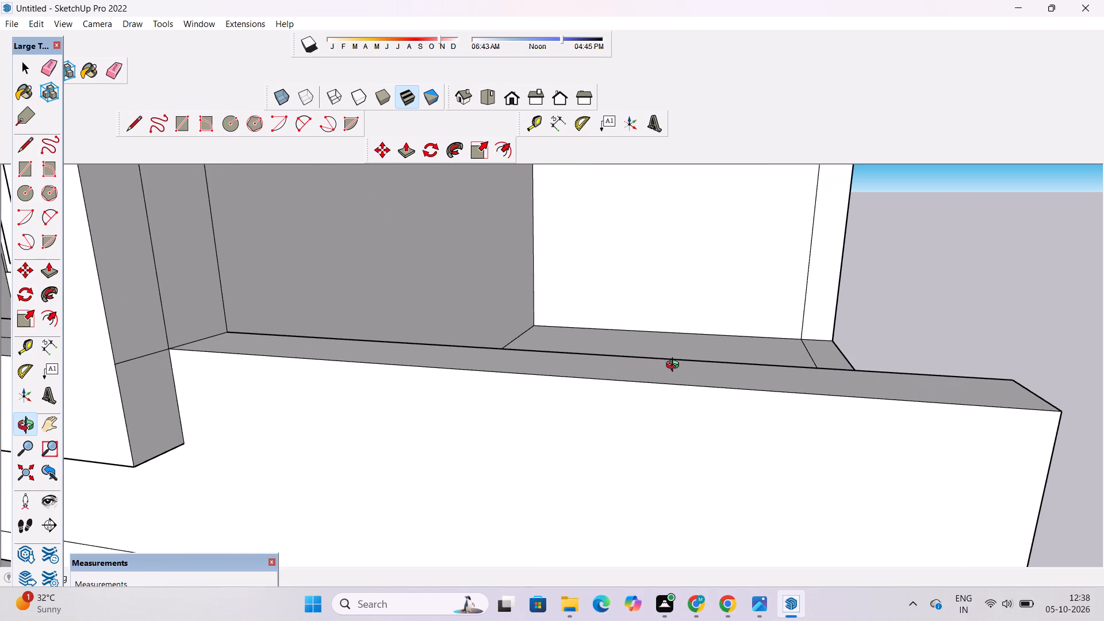
scroll(675, 366, down, 5)
scroll(665, 381, up, 5)
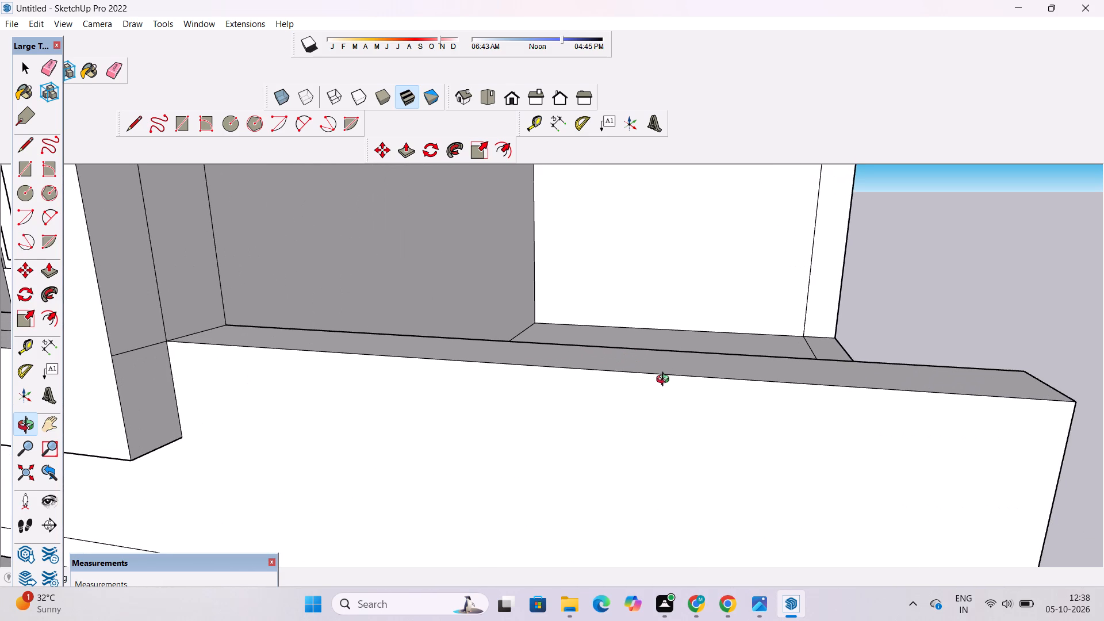
scroll(665, 381, up, 4)
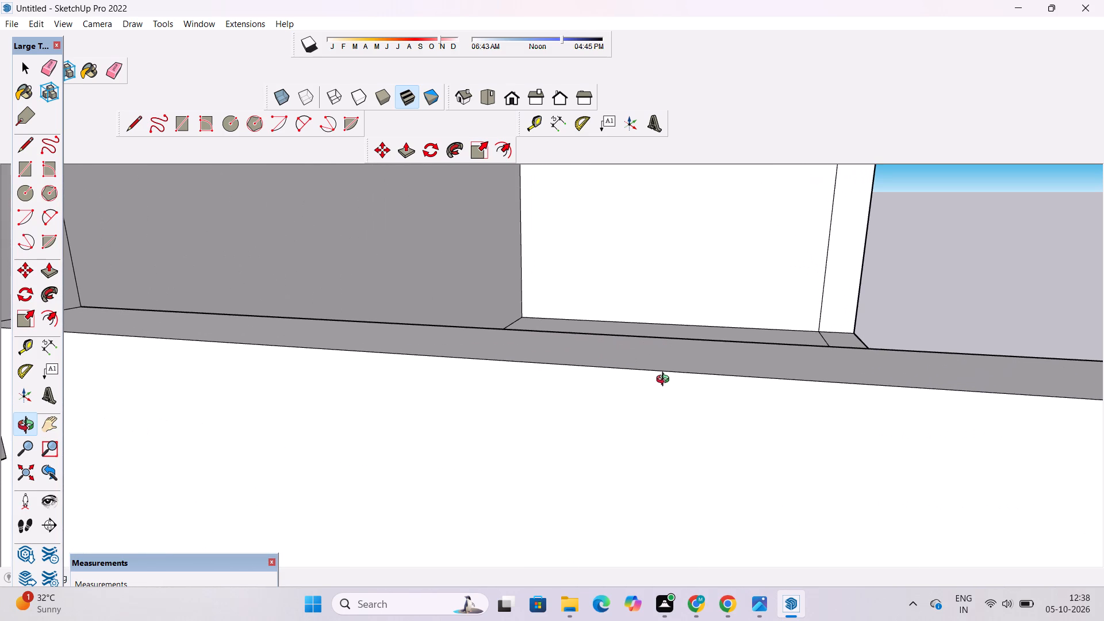
scroll(665, 381, up, 3)
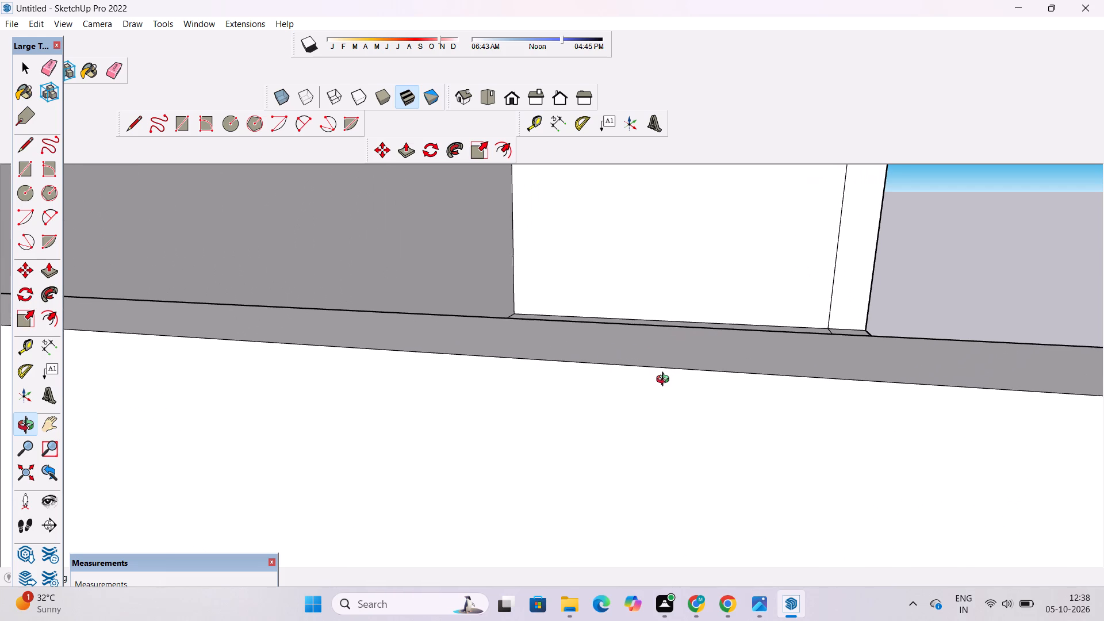
scroll(623, 410, down, 19)
Inspect the building from above, from the terrace side and from the front, checking the roof parapet and terrace.
shift+drag(631, 347, 631, 441)
scroll(631, 441, down, 5)
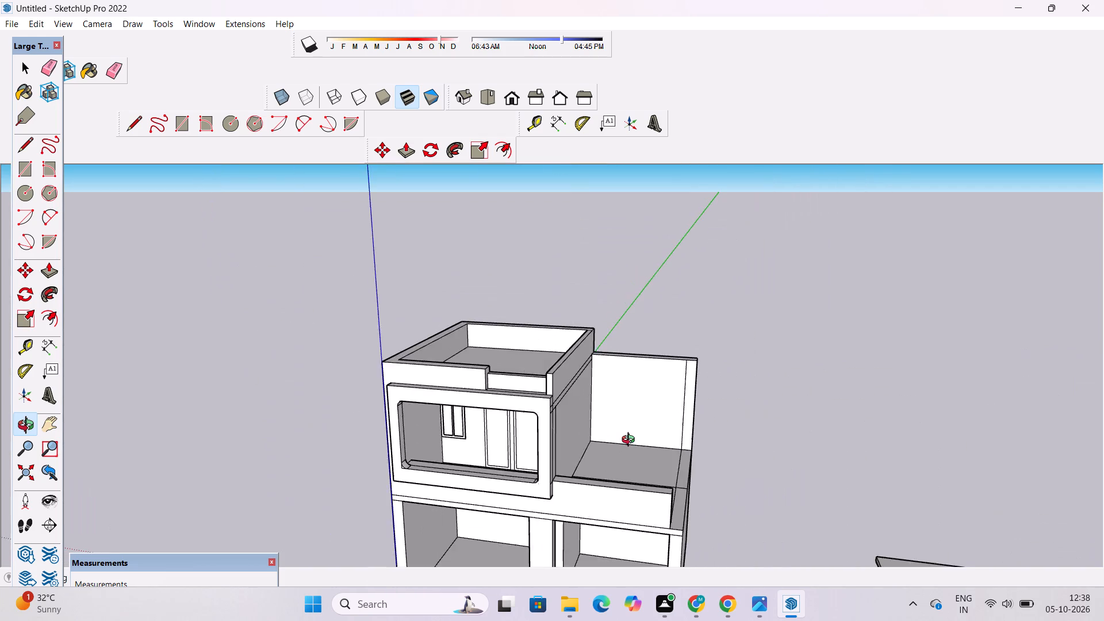
scroll(631, 441, up, 4)
drag(643, 445, 557, 478)
scroll(554, 473, down, 5)
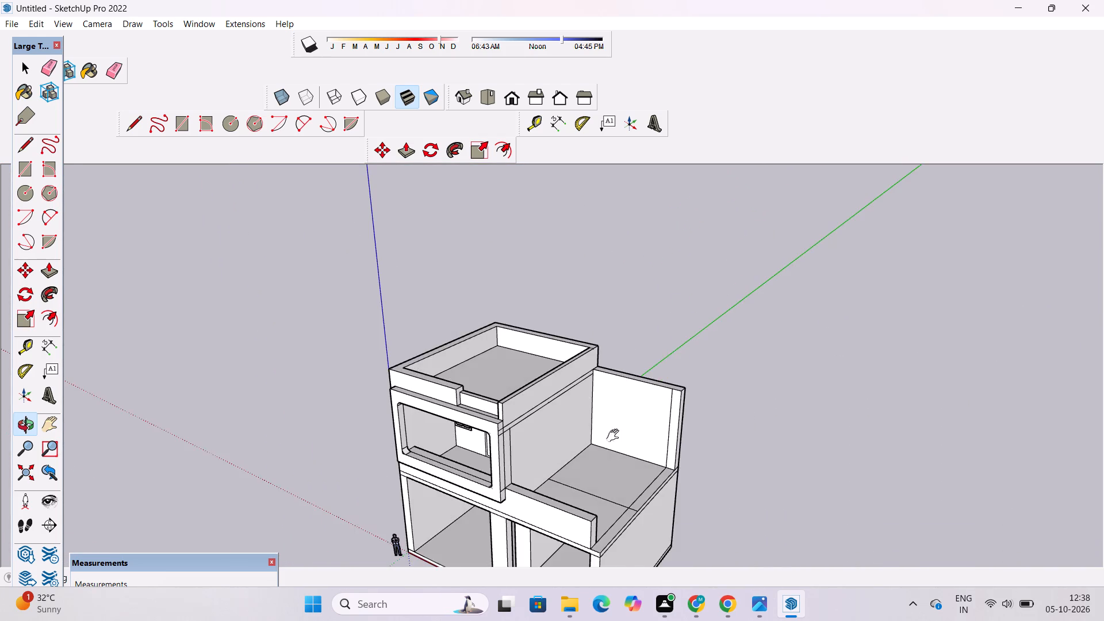
shift+drag(615, 436, 537, 489)
scroll(536, 475, down, 5)
drag(591, 454, 385, 484)
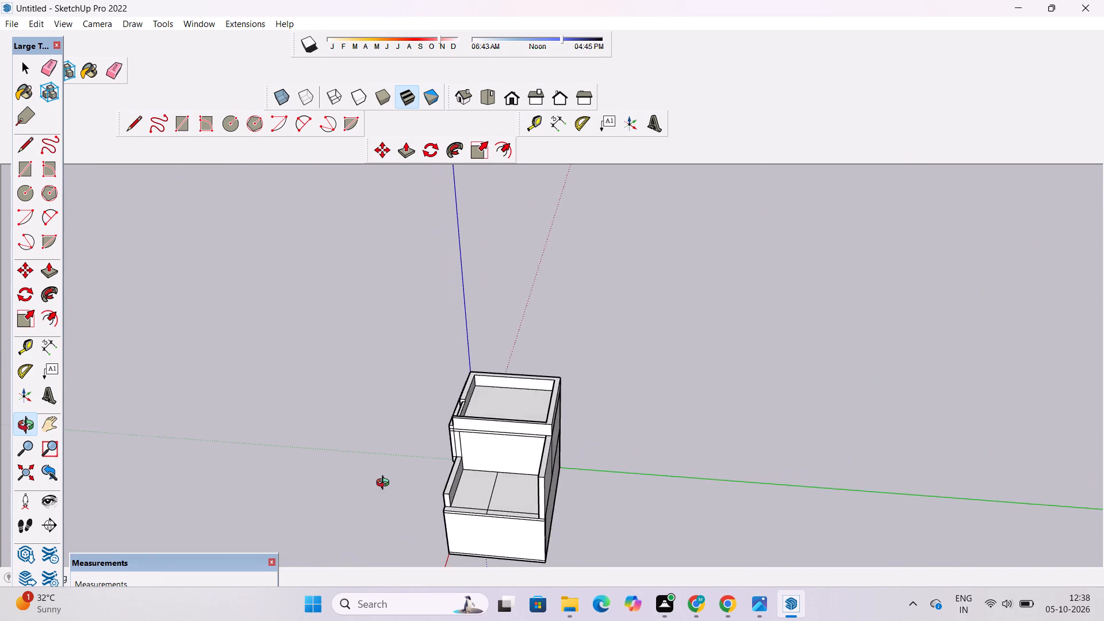
scroll(567, 454, down, 4)
shift+drag(578, 448, 555, 494)
shift+drag(555, 495, 555, 526)
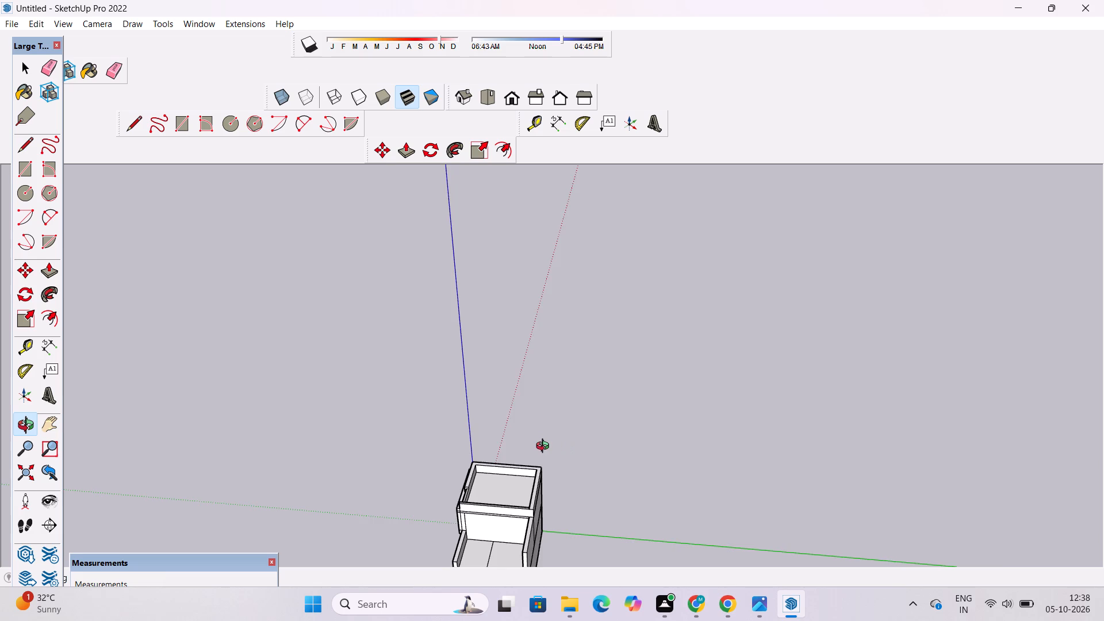
scroll(545, 447, down, 3)
scroll(536, 484, up, 8)
drag(389, 515, 419, 502)
click(507, 89)
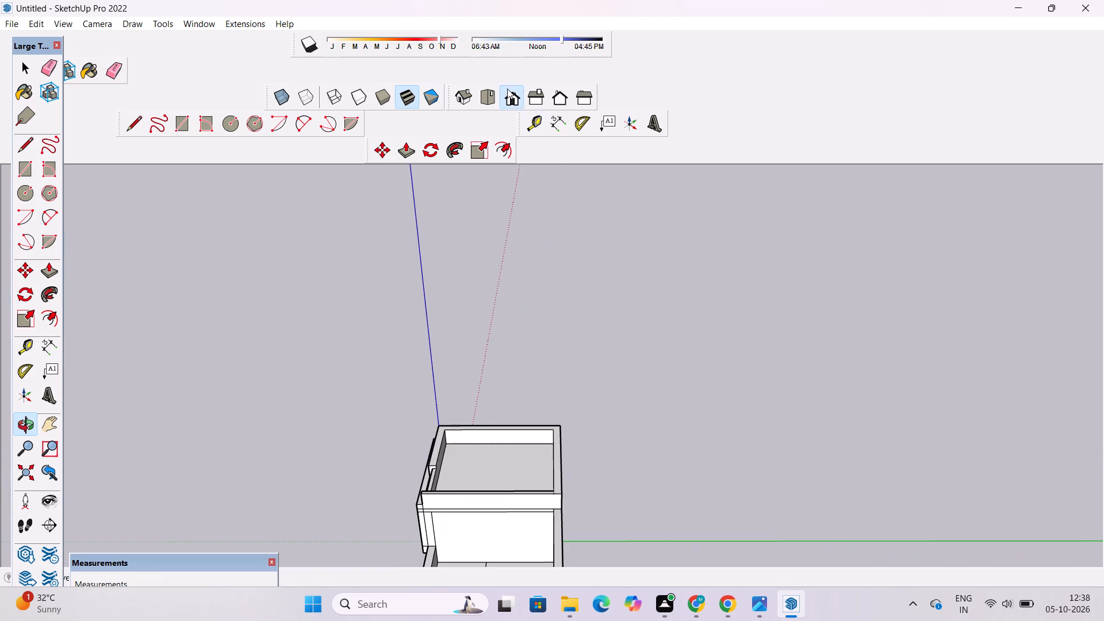
scroll(555, 320, down, 5)
scroll(631, 358, up, 11)
shift+drag(627, 348, 576, 363)
scroll(501, 332, up, 3)
drag(453, 248, 533, 372)
scroll(523, 361, down, 5)
drag(563, 354, 452, 319)
shift+drag(461, 287, 538, 332)
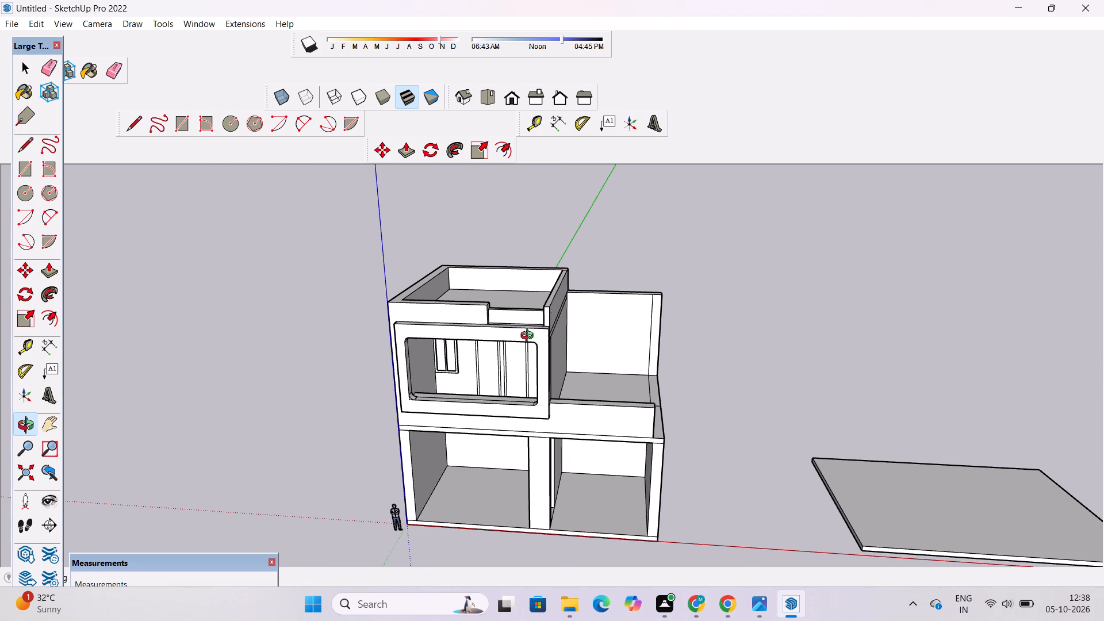
Erase the seam line between the balcony frame's top surface and the ledge below the lowered section of the front roof parapet.
scroll(530, 337, up, 4)
drag(529, 337, 547, 423)
scroll(517, 367, up, 5)
drag(504, 373, 535, 414)
scroll(523, 382, up, 6)
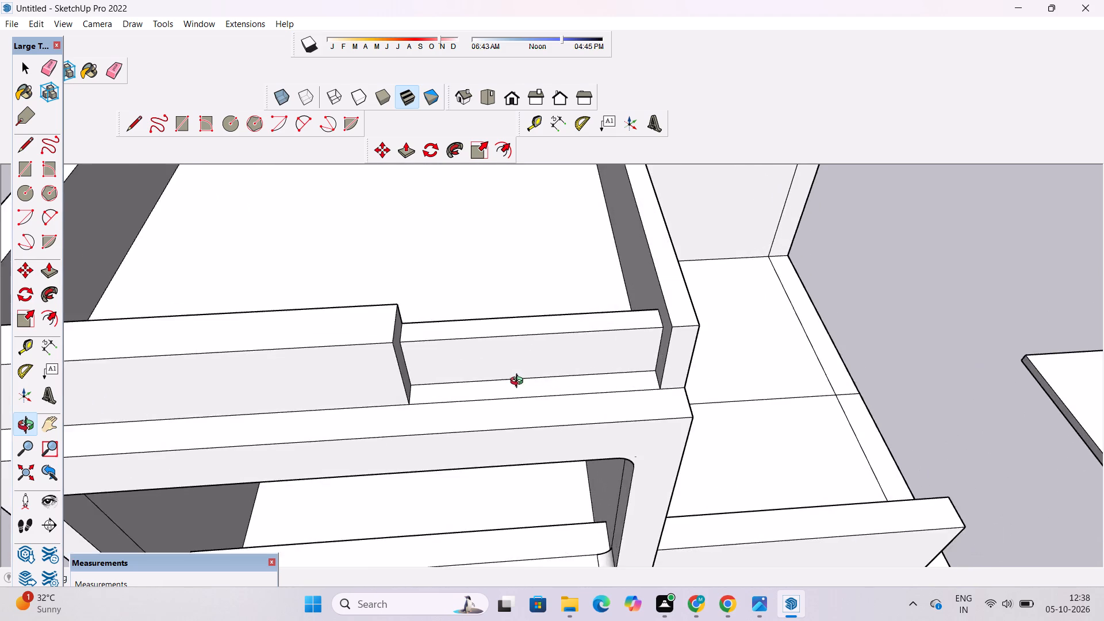
scroll(519, 382, up, 2)
shift+drag(505, 397, 492, 405)
key(e)
drag(489, 400, 488, 413)
key(o)
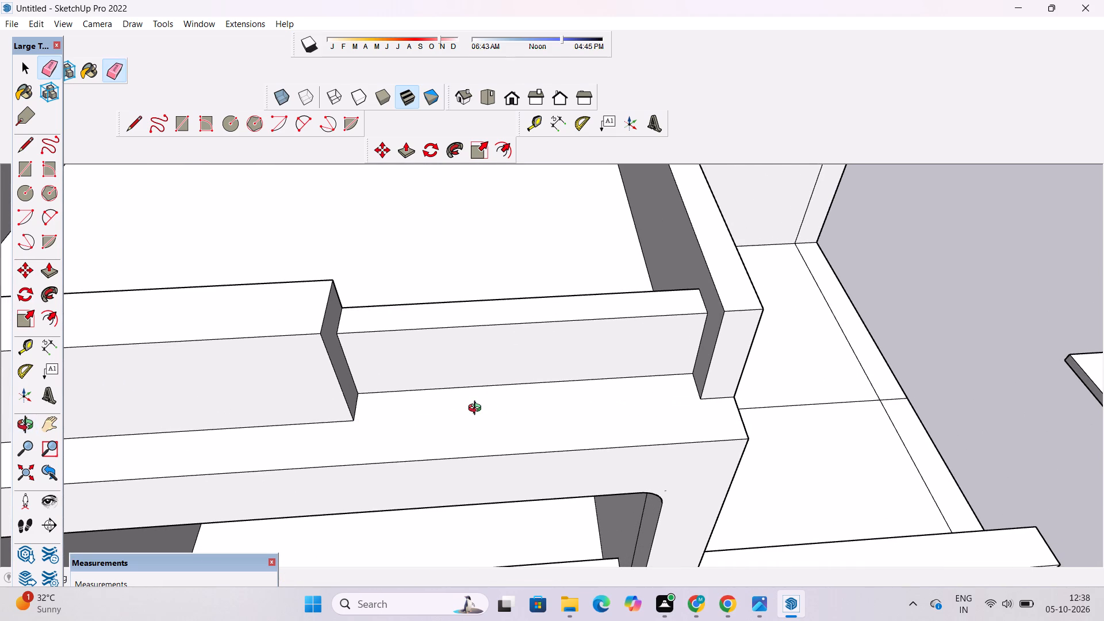
Check the roof parapet, balcony frame top and terrace-side wall from above for remaining stray edges.
scroll(477, 409, down, 5)
drag(514, 425, 508, 386)
scroll(509, 386, down, 4)
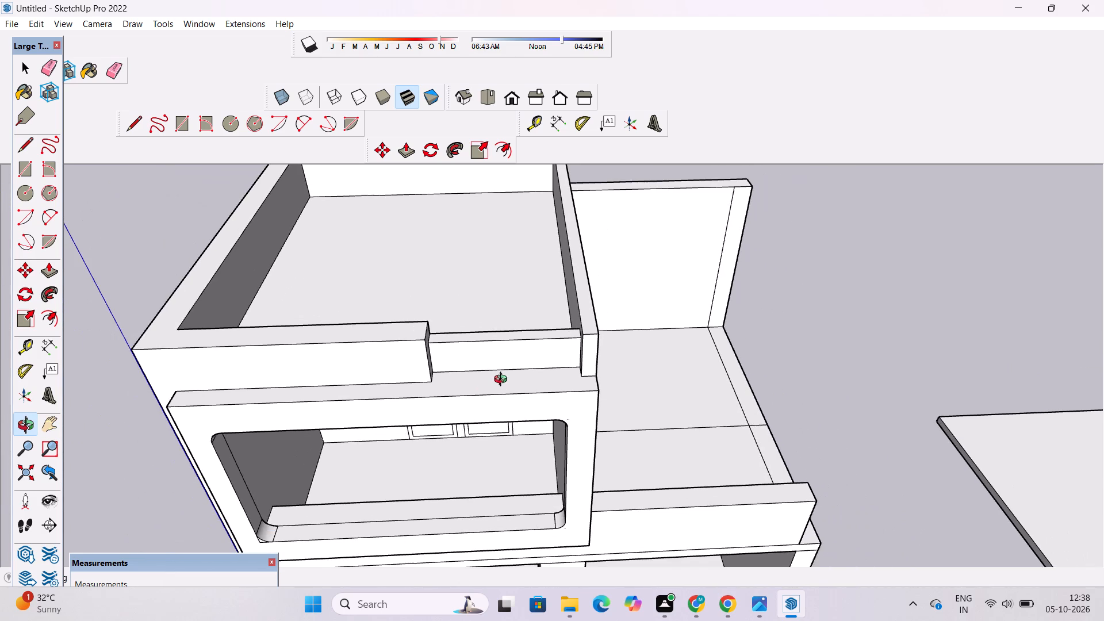
scroll(509, 384, down, 2)
drag(493, 415, 468, 373)
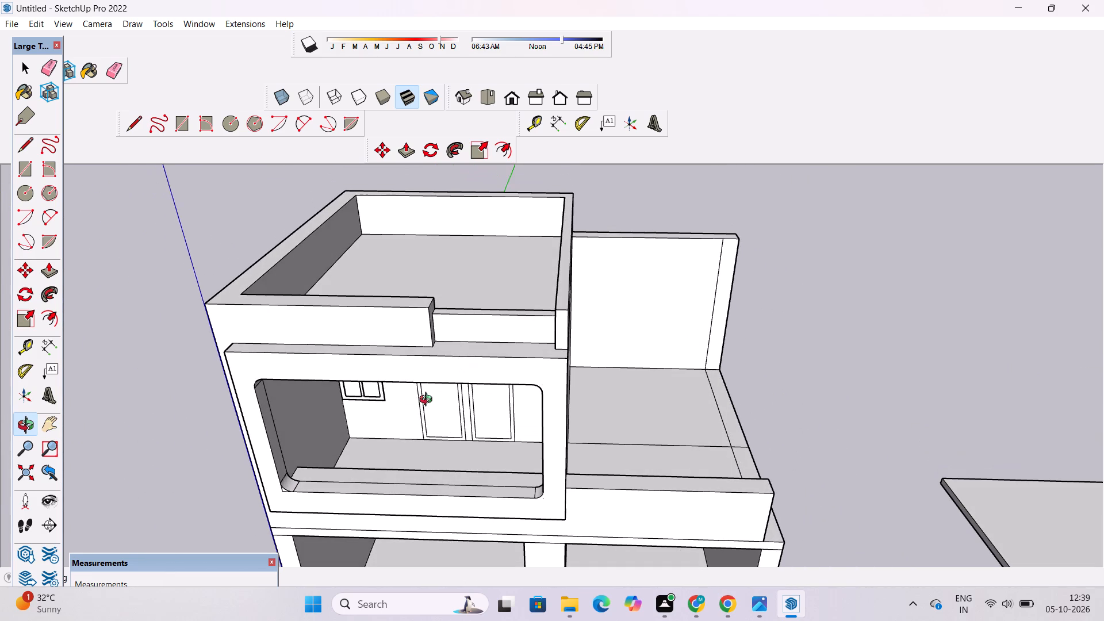
shift+click(418, 425)
shift+drag(472, 304, 482, 334)
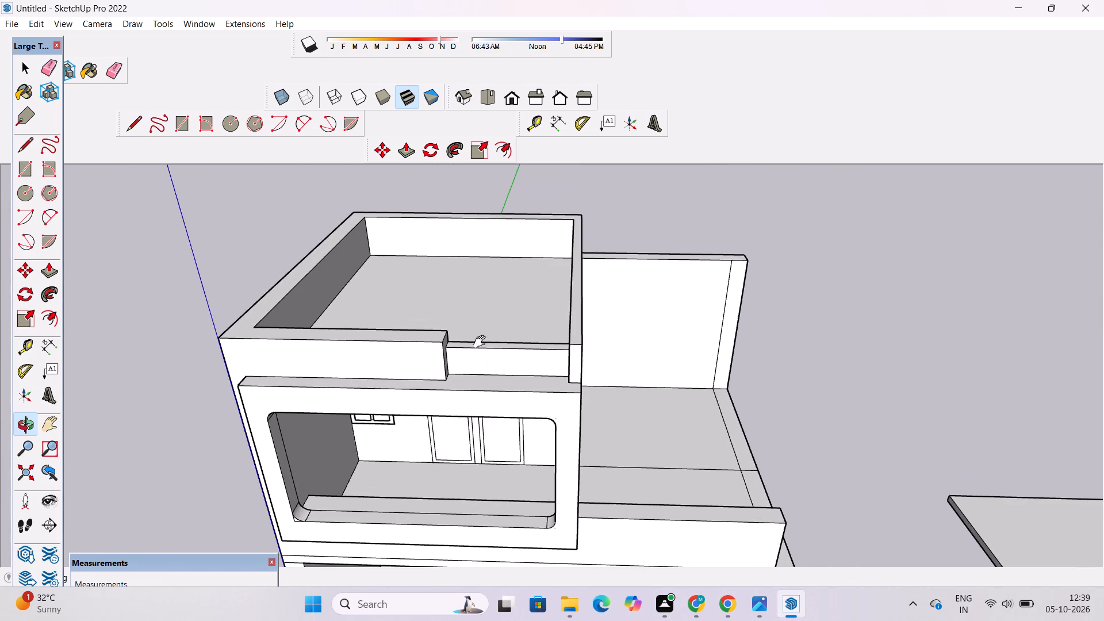
scroll(476, 356, down, 4)
drag(480, 373, 466, 355)
scroll(457, 348, up, 3)
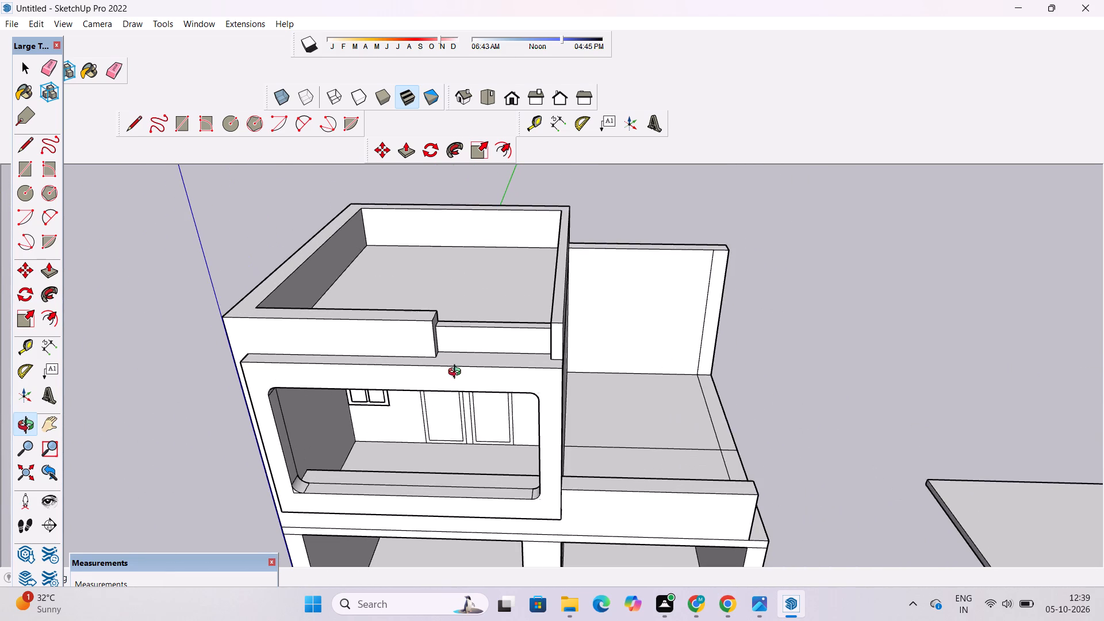
drag(458, 372, 458, 356)
scroll(494, 327, down, 4)
shift+drag(506, 330, 503, 379)
drag(503, 382, 508, 366)
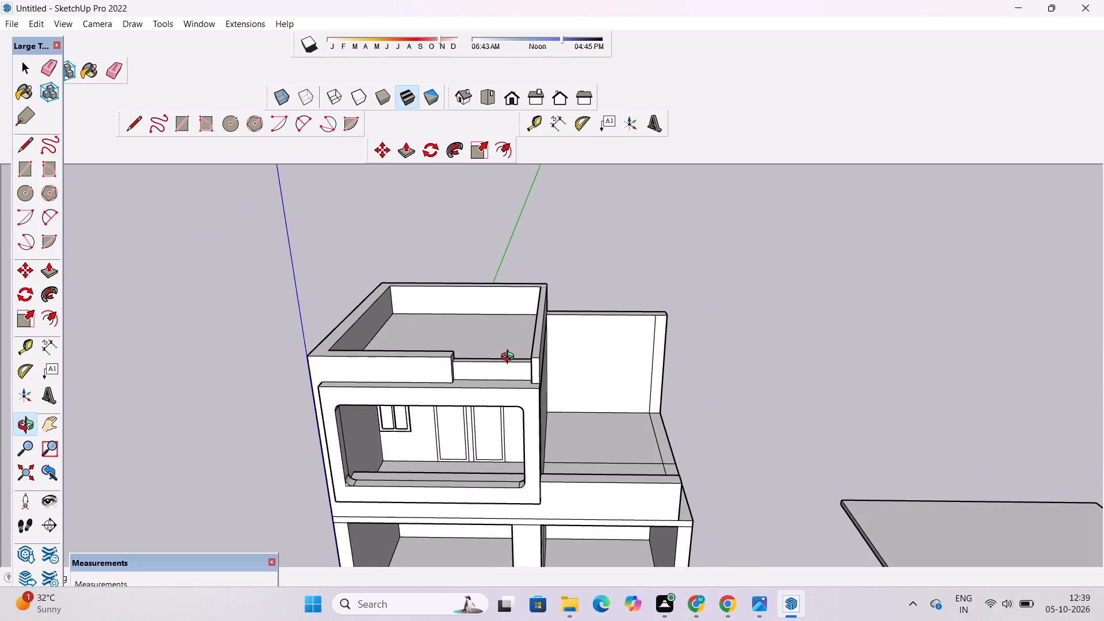
scroll(510, 358, down, 3)
drag(513, 363, 515, 451)
scroll(518, 390, up, 2)
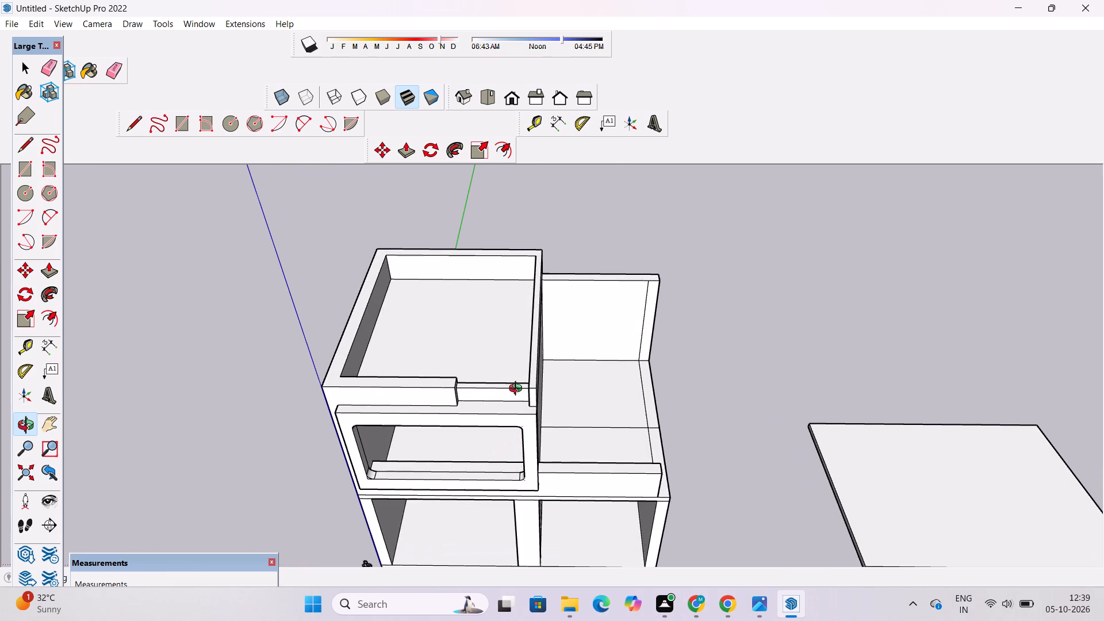
scroll(518, 390, down, 2)
drag(523, 366, 526, 413)
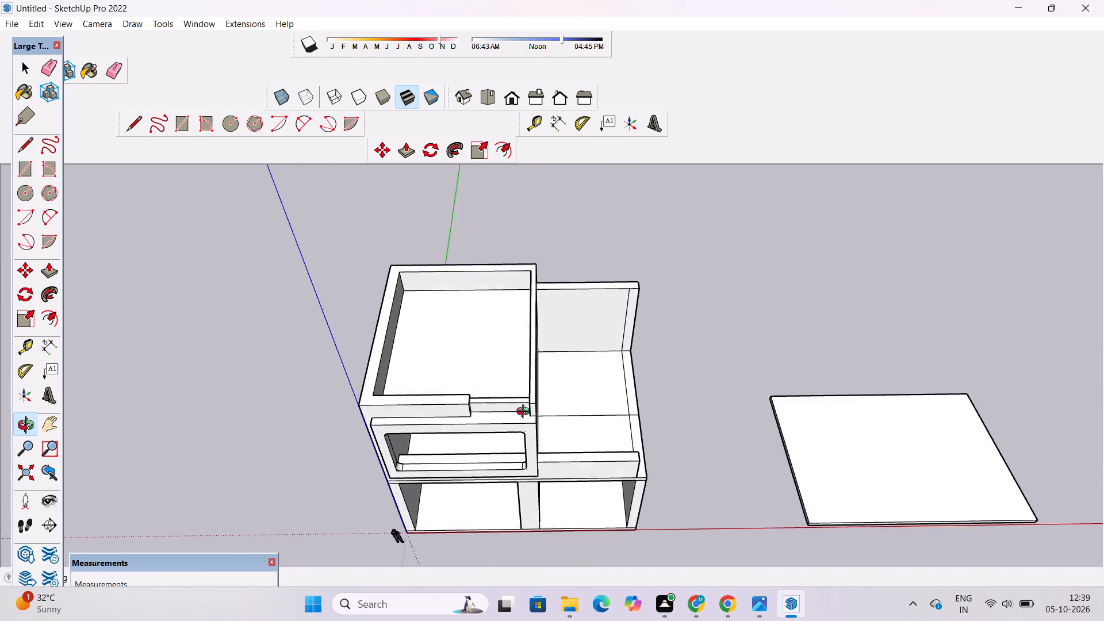
drag(526, 413, 523, 437)
scroll(524, 381, up, 4)
drag(566, 405, 417, 371)
scroll(447, 377, up, 3)
drag(509, 391, 451, 401)
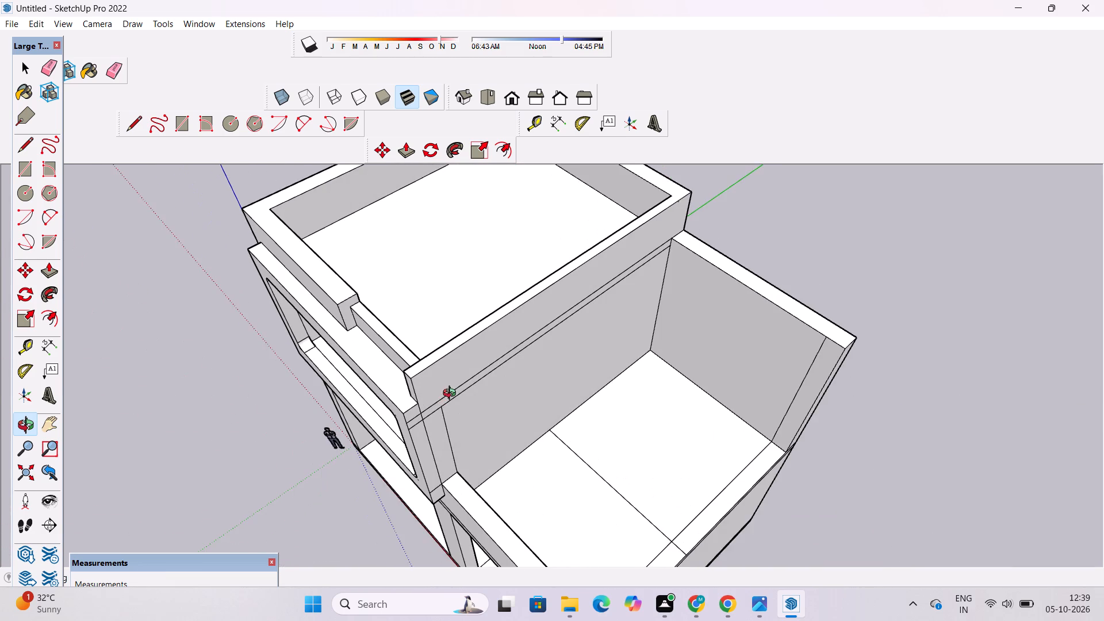
Draw a line from the terrace floor's dividing line up the side wall to the roof parapet's top, continuing across its 1' thickness.
drag(476, 375, 478, 391)
drag(480, 396, 430, 396)
scroll(462, 353, up, 3)
drag(476, 348, 482, 366)
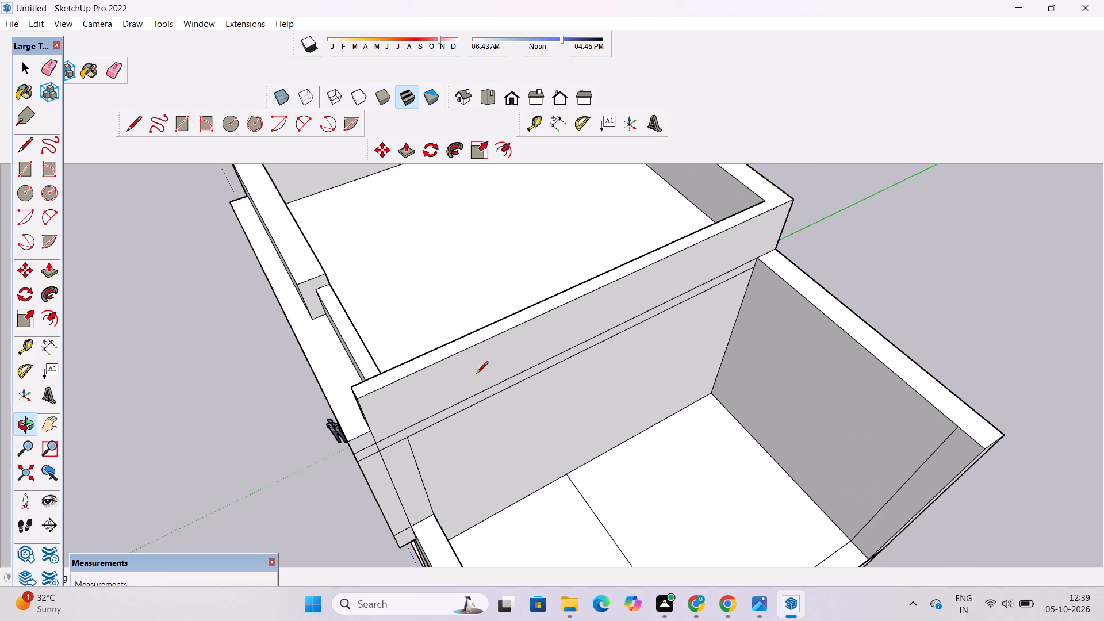
key(l)
click(568, 476)
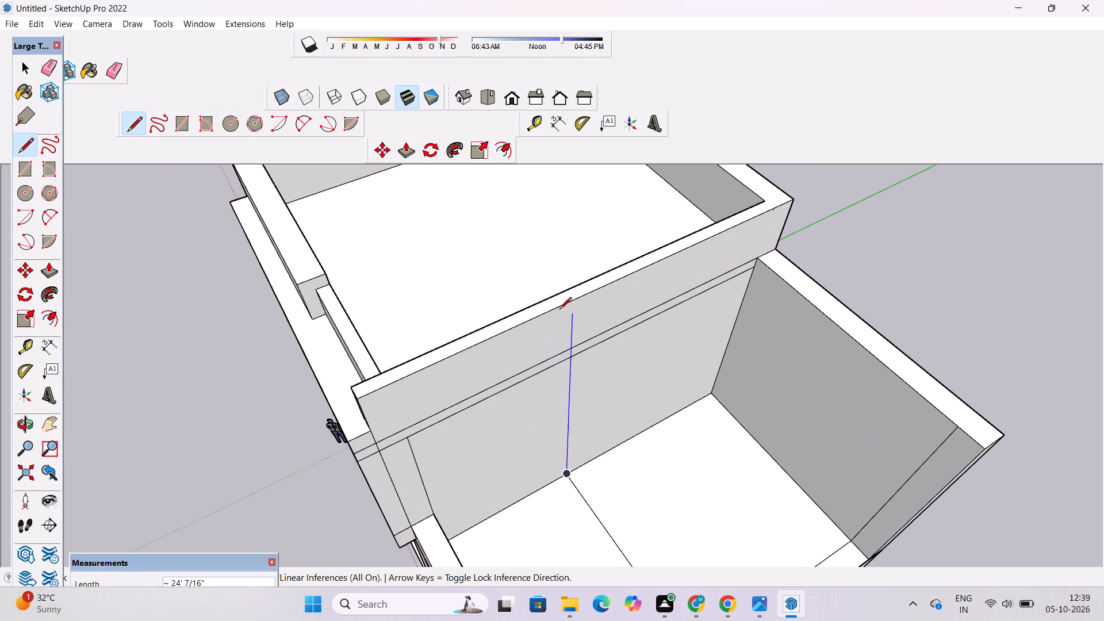
click(570, 302)
scroll(571, 298, up, 11)
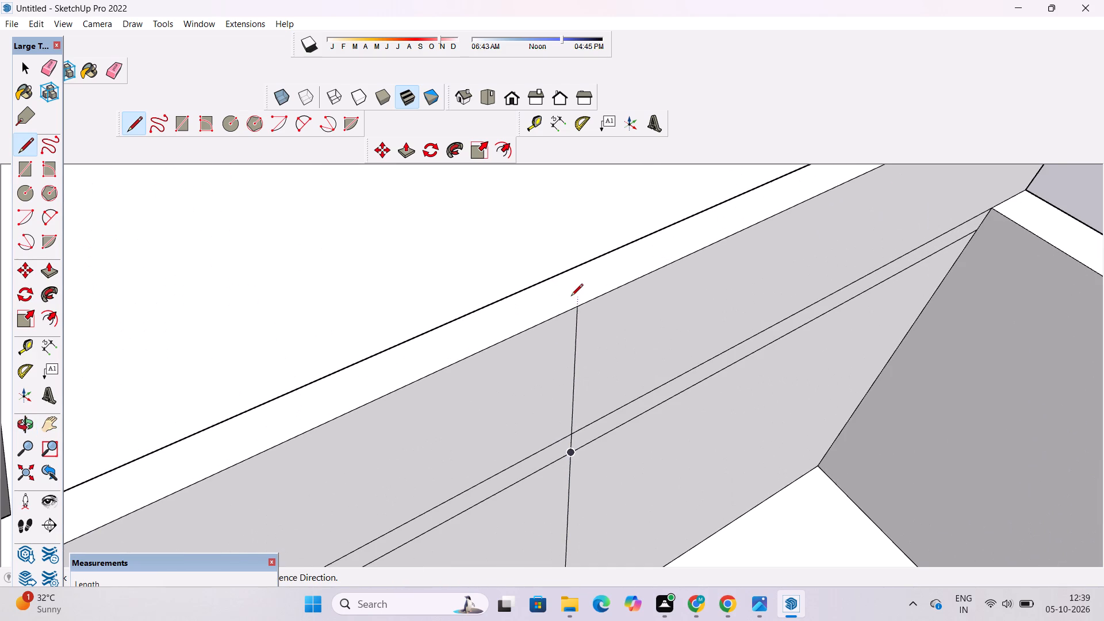
click(576, 306)
click(550, 278)
scroll(576, 345, up, 2)
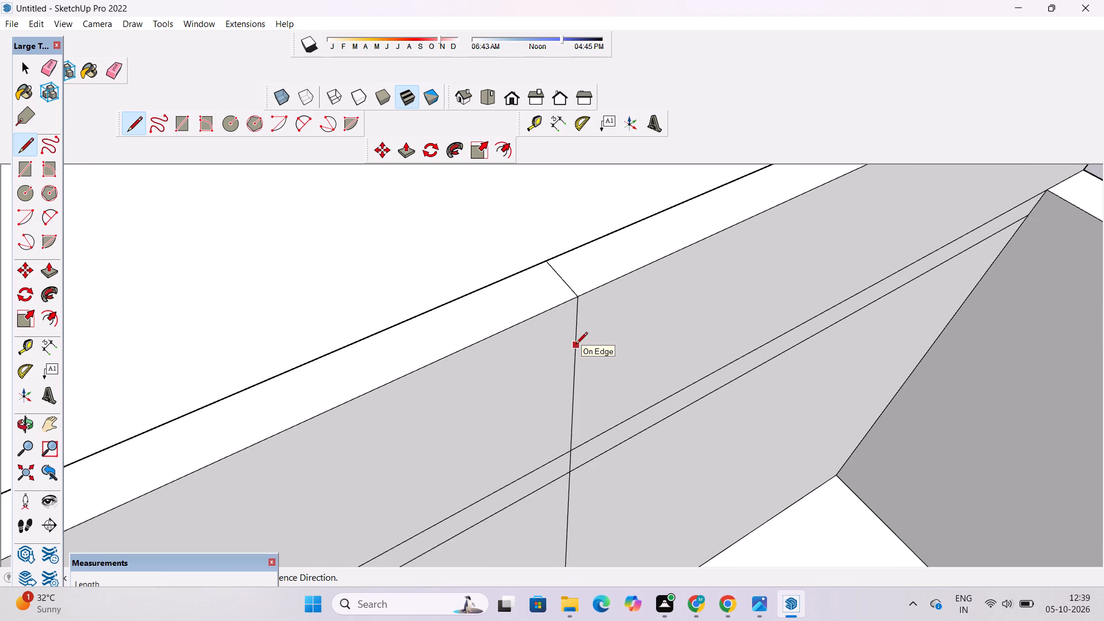
scroll(576, 345, down, 9)
key(space)
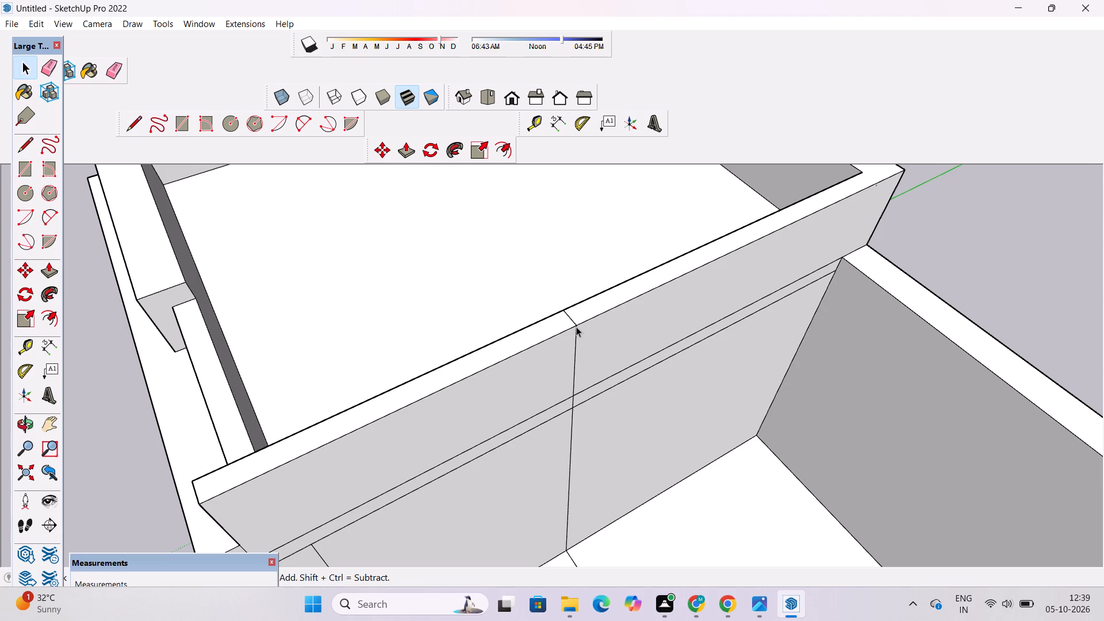
Push/Pull the top face of the front half of the terrace-side roof parapet up by 4'.
key(o)
scroll(512, 300, down, 5)
drag(472, 388, 581, 331)
scroll(581, 331, down, 4)
shift+drag(581, 331, 543, 389)
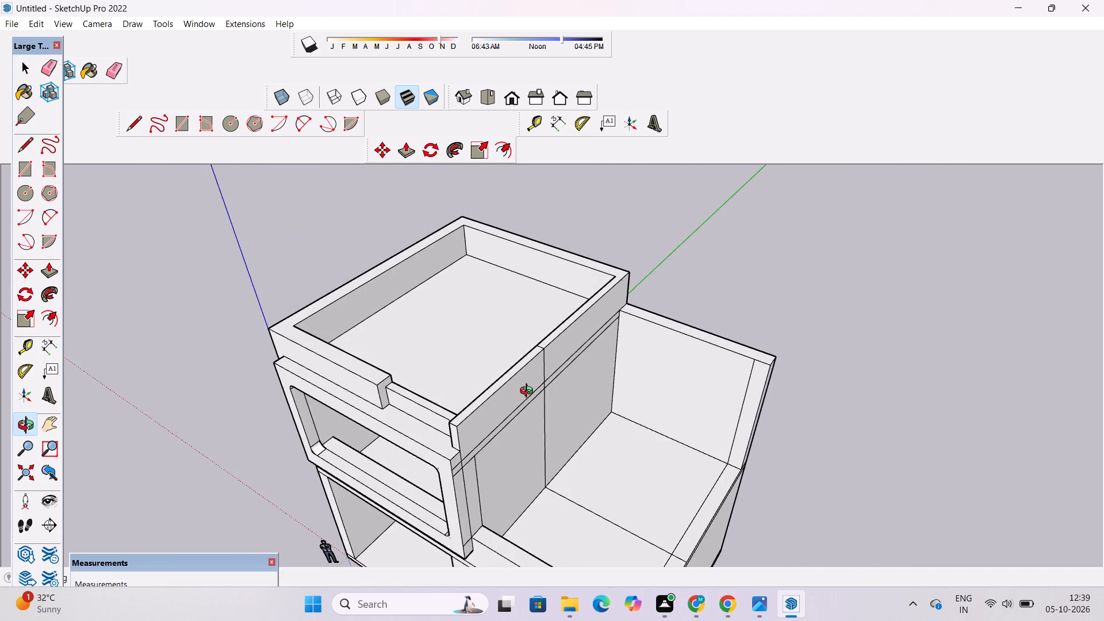
drag(529, 392, 546, 413)
scroll(500, 401, up, 1)
key(p)
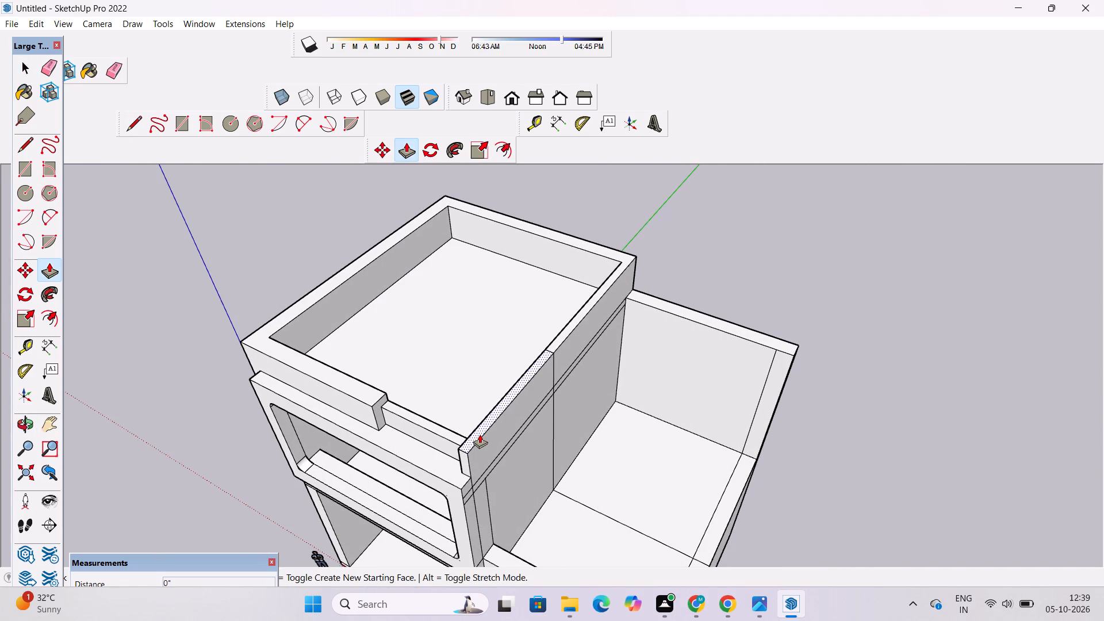
click(480, 434)
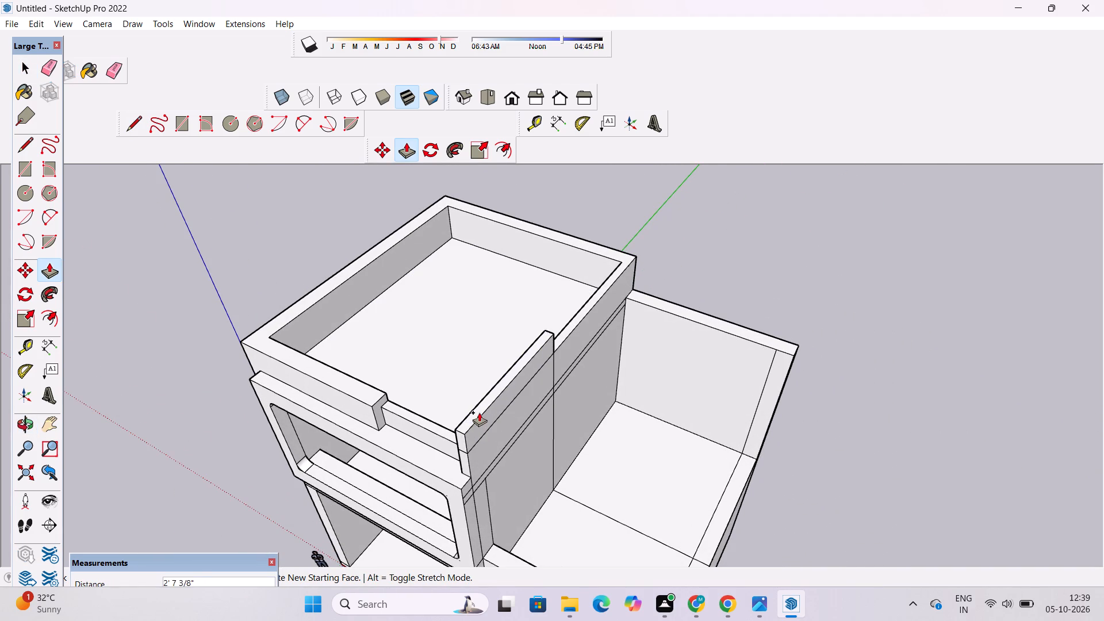
text(4')
key(Return)
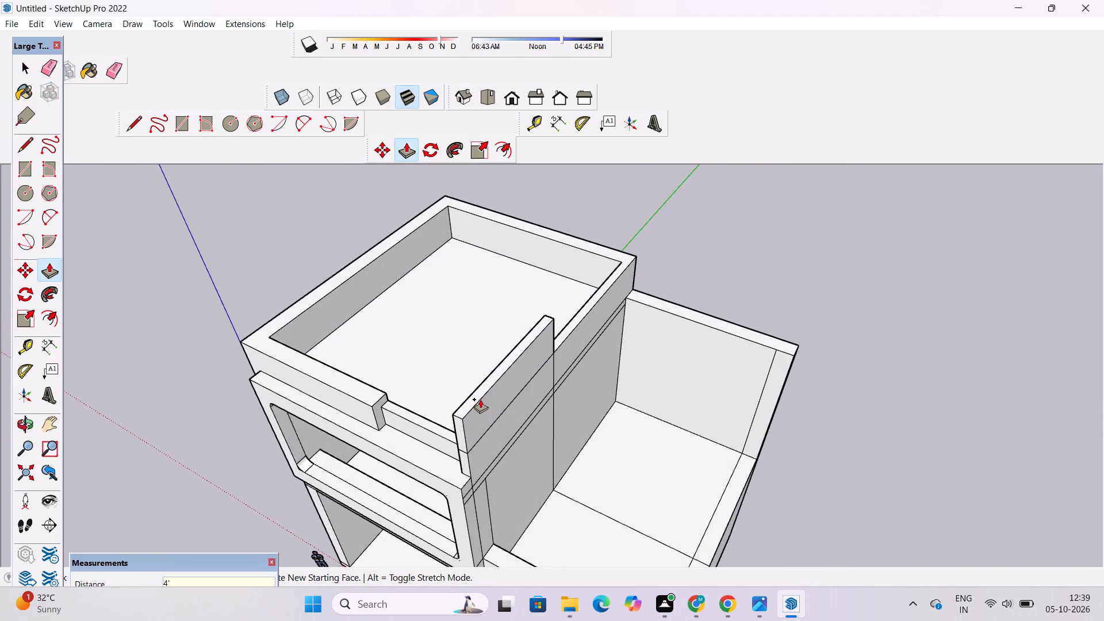
Examine the raised section of the terrace-side parapet from the front, the terrace side and above.
key(o)
scroll(462, 388, down, 8)
drag(384, 442, 537, 315)
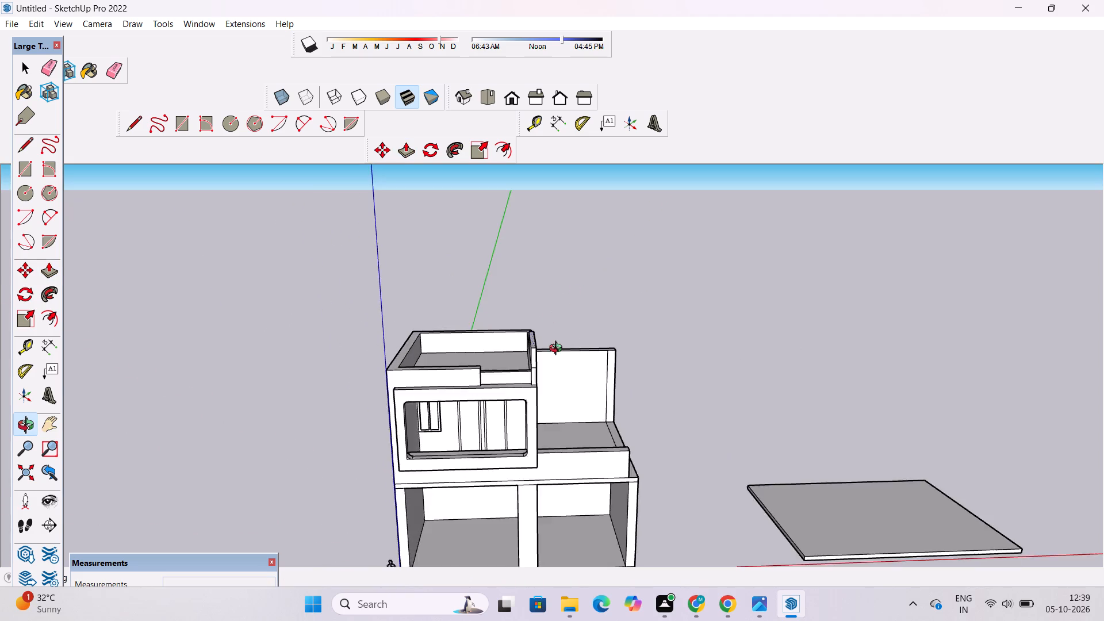
scroll(558, 350, up, 9)
shift+drag(458, 400, 536, 332)
scroll(540, 329, down, 6)
scroll(541, 284, up, 3)
scroll(539, 279, down, 2)
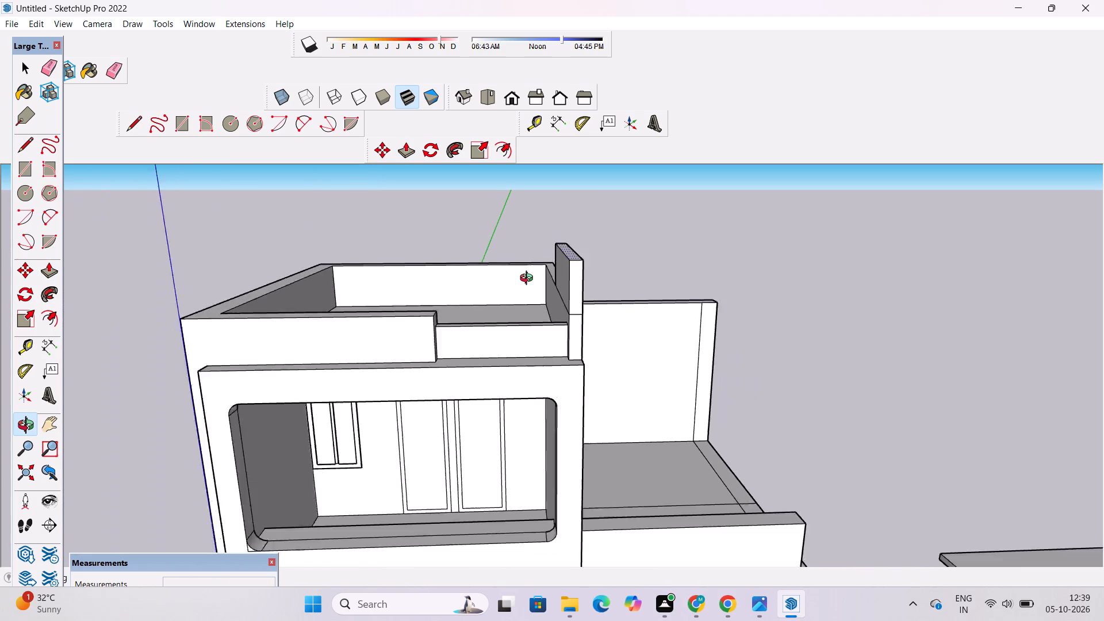
scroll(529, 279, down, 4)
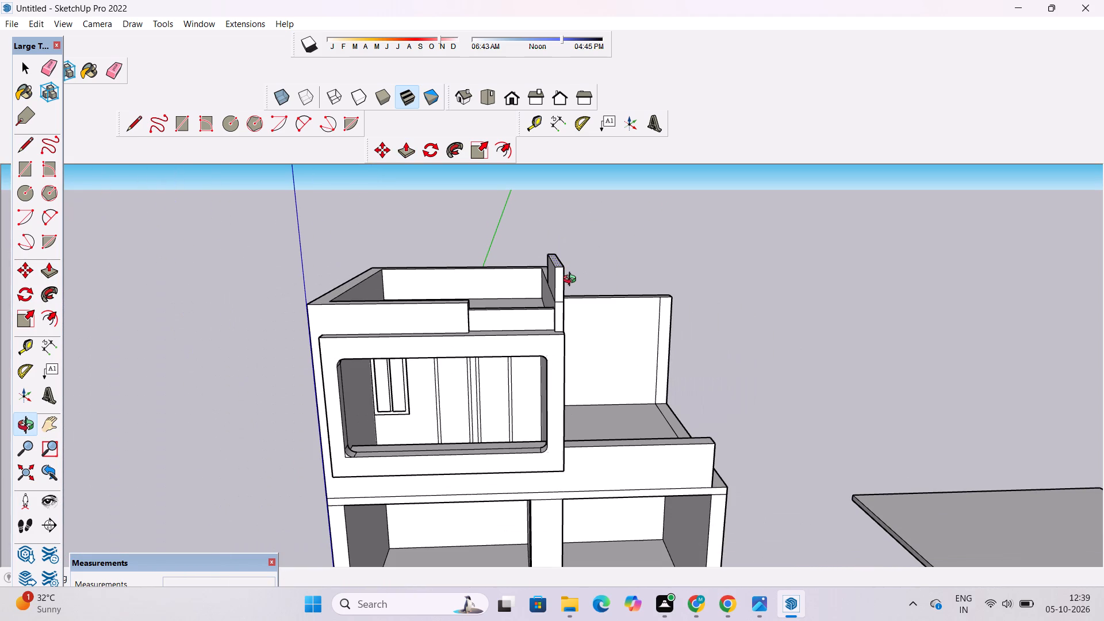
scroll(570, 283, up, 4)
drag(599, 287, 416, 331)
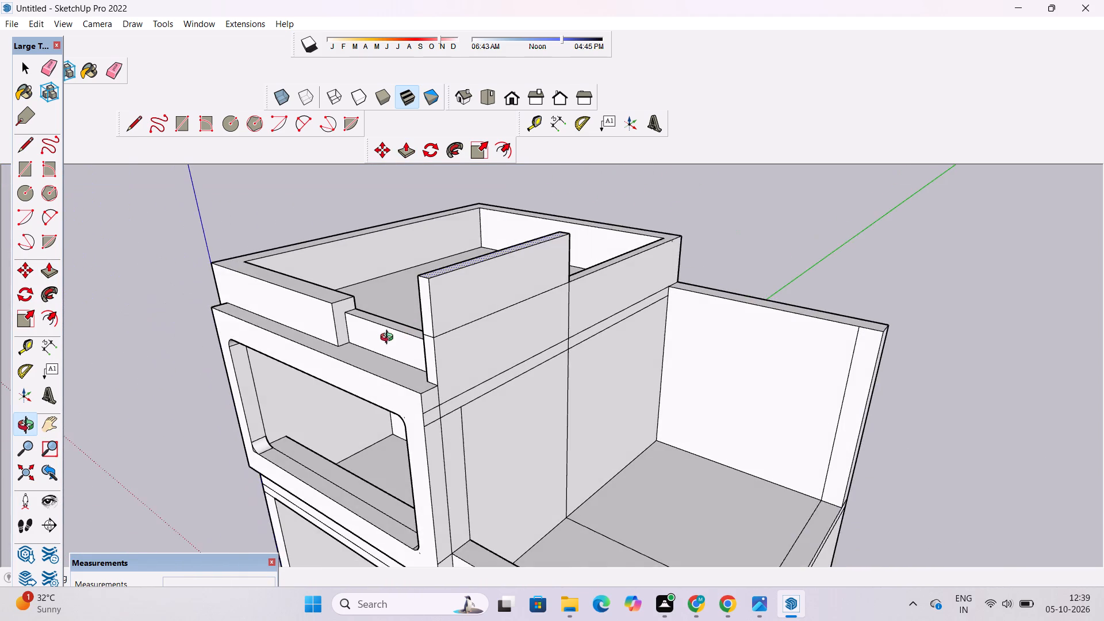
scroll(434, 317, down, 3)
drag(415, 348, 548, 417)
scroll(572, 401, up, 2)
shift+drag(572, 392, 479, 392)
drag(456, 400, 470, 471)
scroll(437, 442, up, 3)
drag(431, 419, 432, 408)
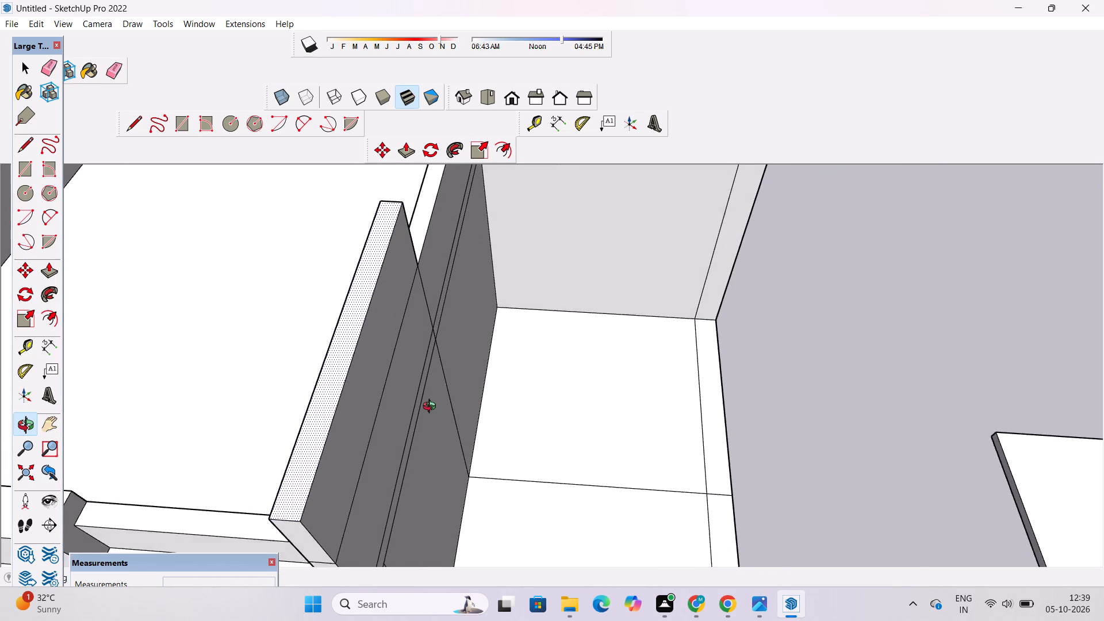
drag(432, 408, 436, 389)
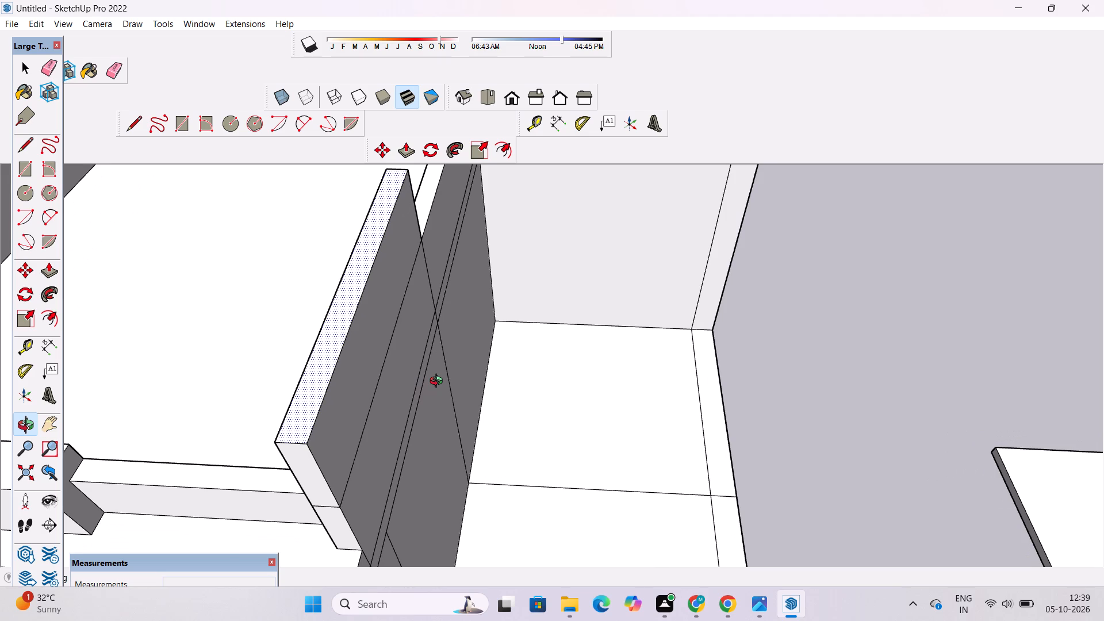
scroll(439, 382, down, 6)
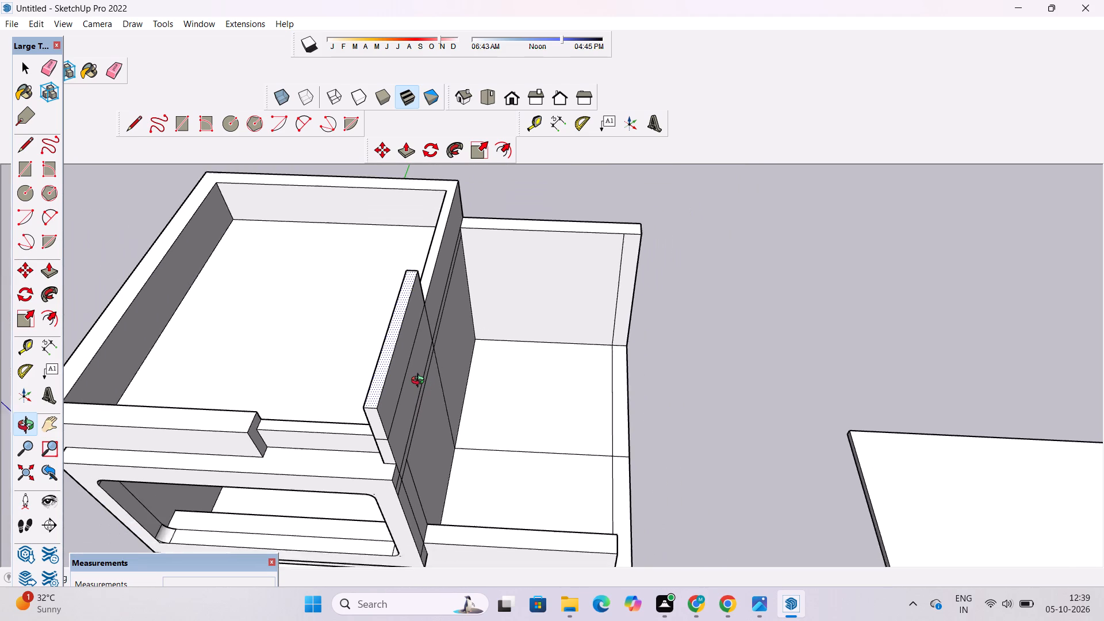
scroll(420, 382, down, 3)
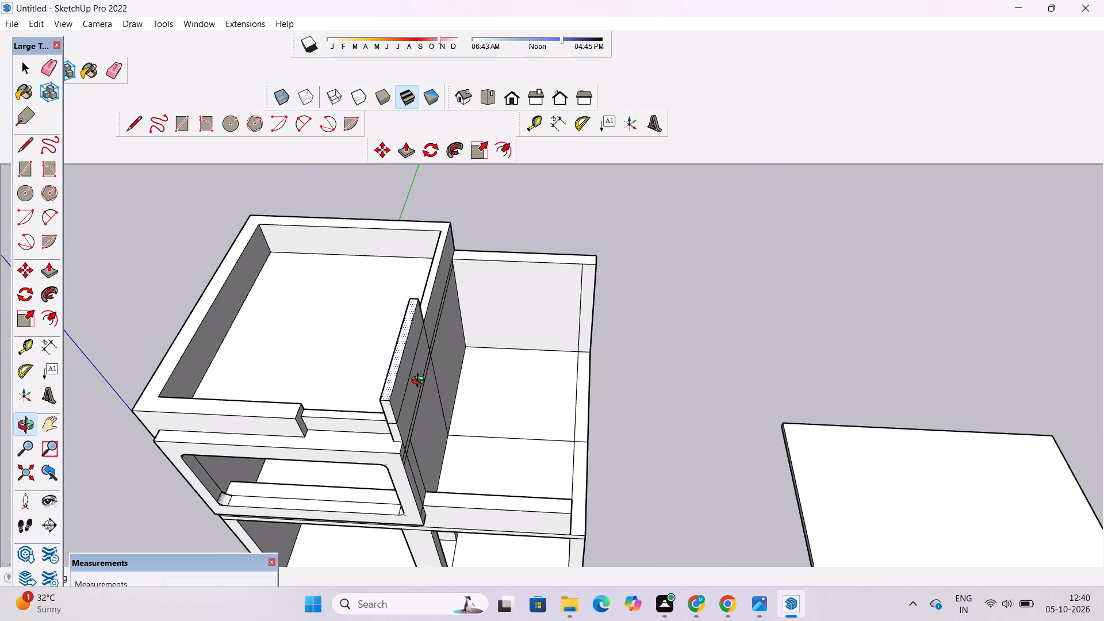
scroll(420, 382, down, 1)
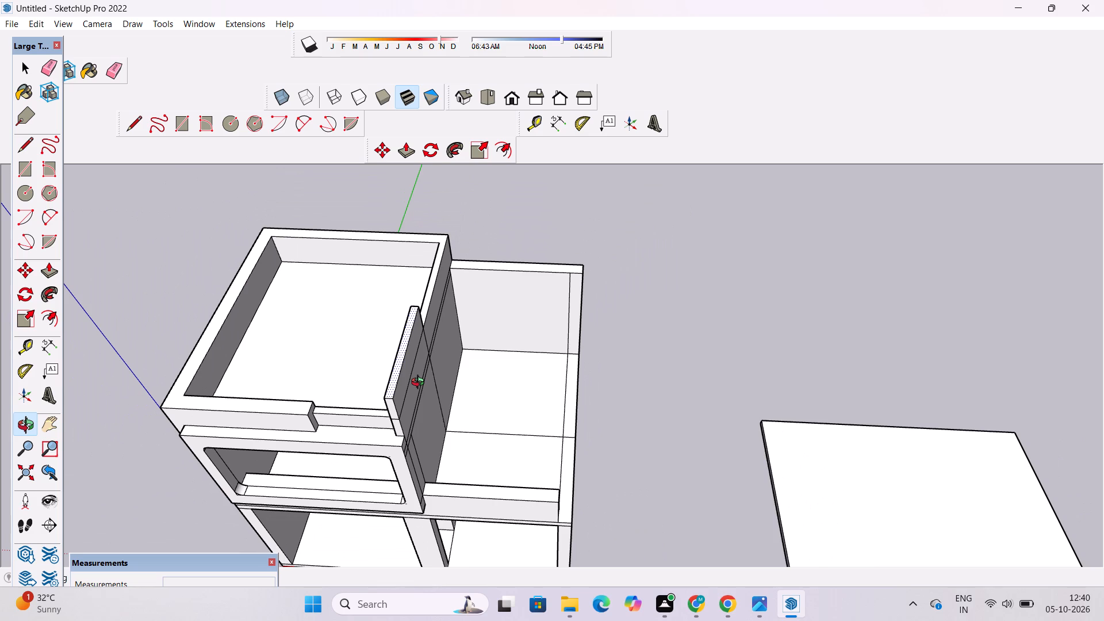
Inspect the whole house from above and from the front to judge the raised parapet's proportions against the balcony and terrace.
scroll(420, 386, down, 5)
scroll(435, 428, up, 1)
drag(435, 428, 481, 456)
drag(475, 477, 475, 468)
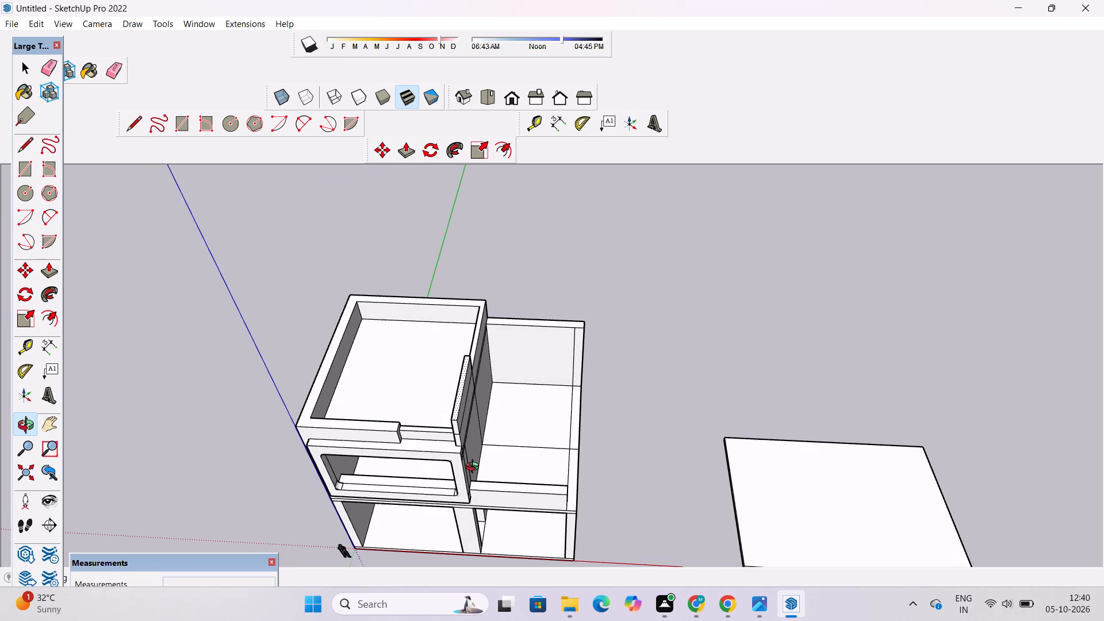
click(470, 470)
scroll(470, 470, down, 4)
drag(468, 481, 504, 391)
scroll(458, 460, up, 3)
drag(490, 468, 461, 431)
scroll(459, 437, up, 2)
shift+drag(458, 445, 458, 440)
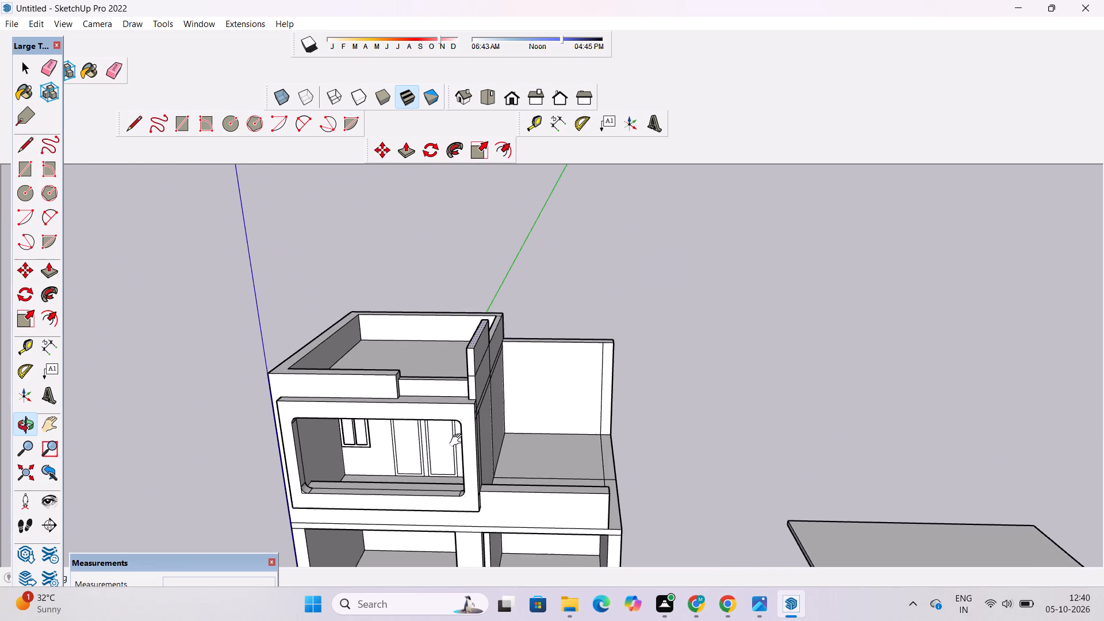
shift+drag(458, 440, 465, 409)
drag(488, 408, 490, 416)
scroll(490, 416, down, 3)
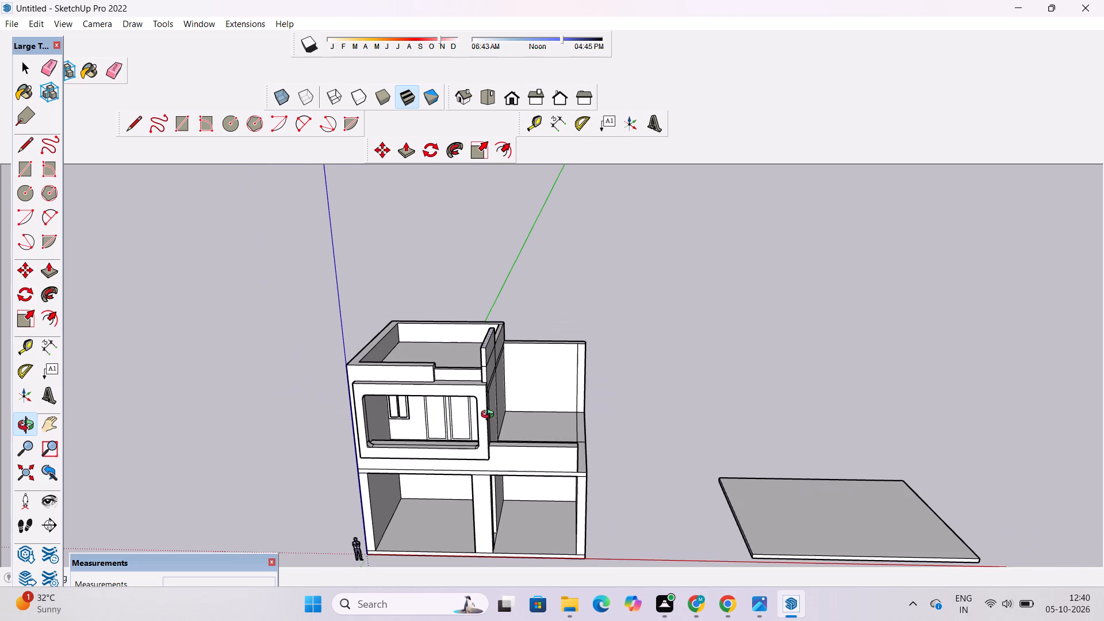
scroll(490, 416, down, 2)
scroll(490, 420, up, 5)
scroll(490, 420, down, 2)
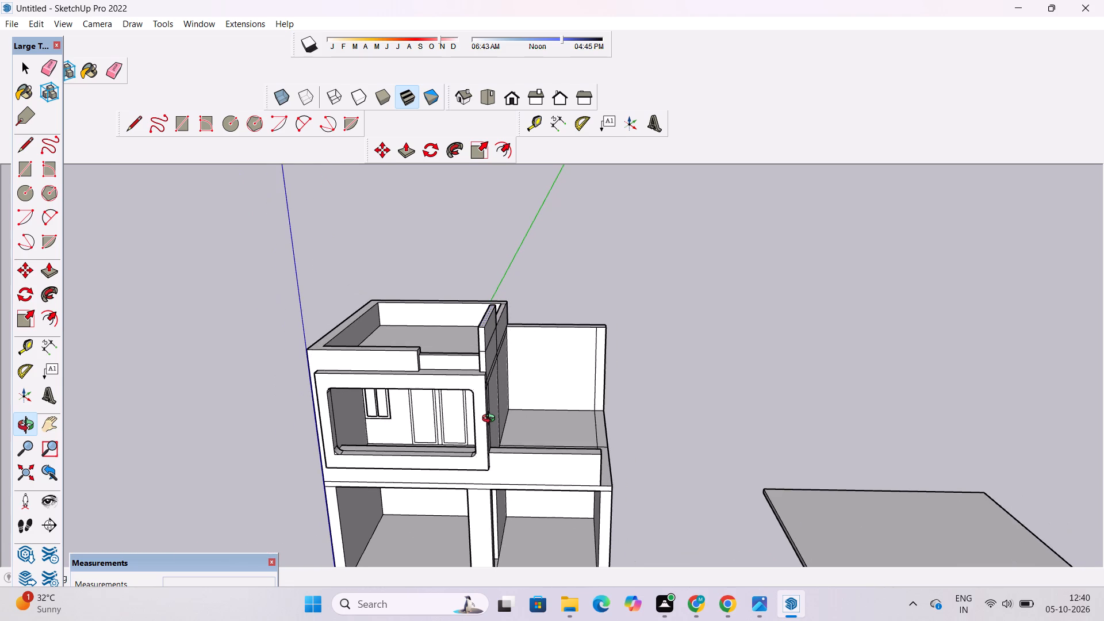
Check the raised parapet, side wall and terrace front parapet from the terrace side and up close.
drag(499, 430, 506, 358)
drag(506, 356, 520, 471)
scroll(545, 397, up, 3)
drag(549, 391, 549, 405)
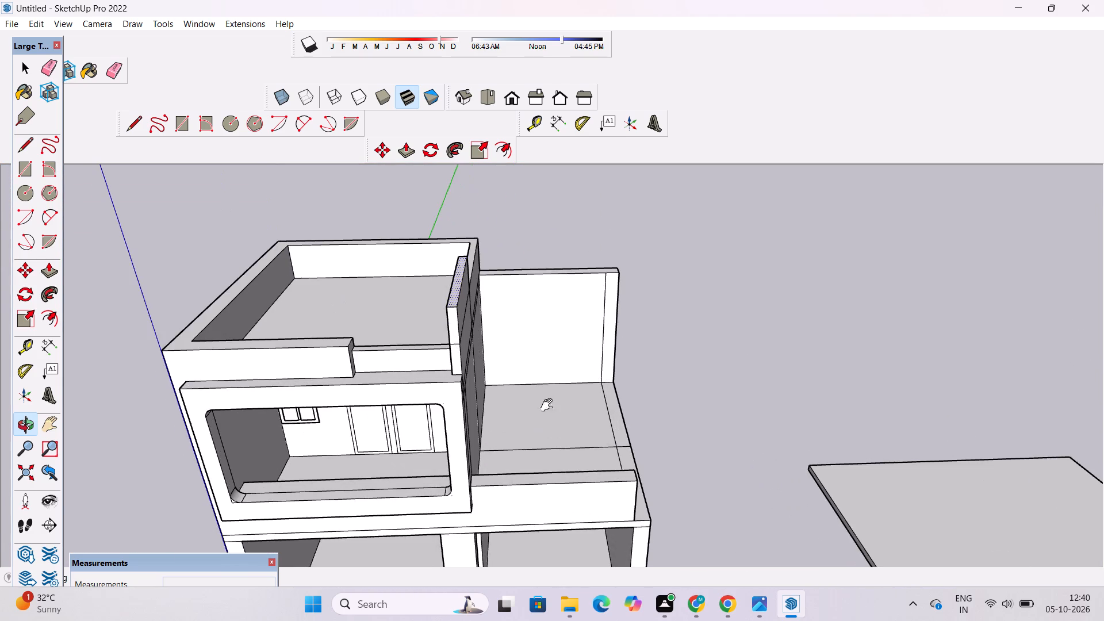
drag(549, 405, 355, 448)
scroll(605, 358, up, 2)
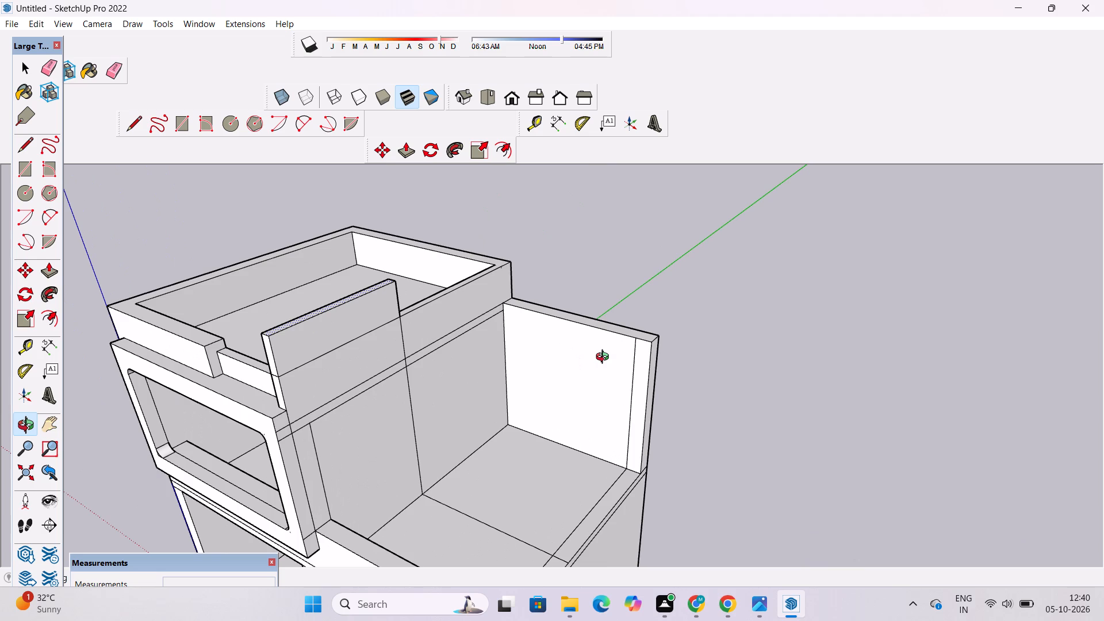
scroll(605, 358, down, 4)
drag(567, 417, 634, 340)
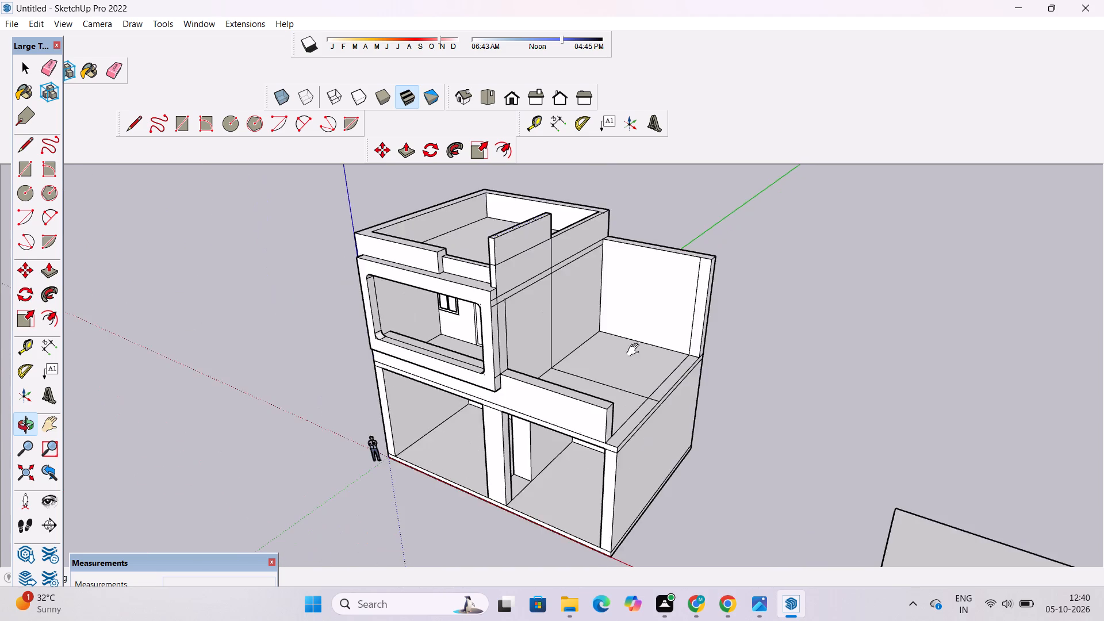
drag(576, 459, 735, 547)
scroll(689, 407, up, 4)
shift+drag(687, 408, 661, 443)
shift+drag(646, 454, 608, 467)
scroll(607, 467, up, 3)
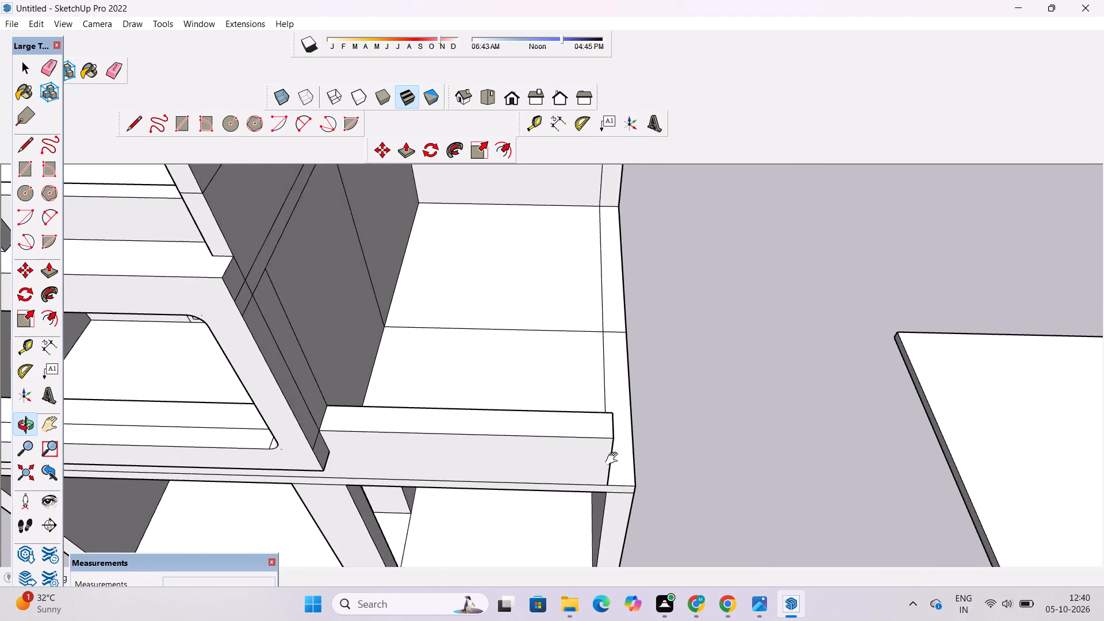
shift+drag(614, 459, 568, 476)
shift+scroll(568, 474, down, 9)
drag(408, 410, 448, 275)
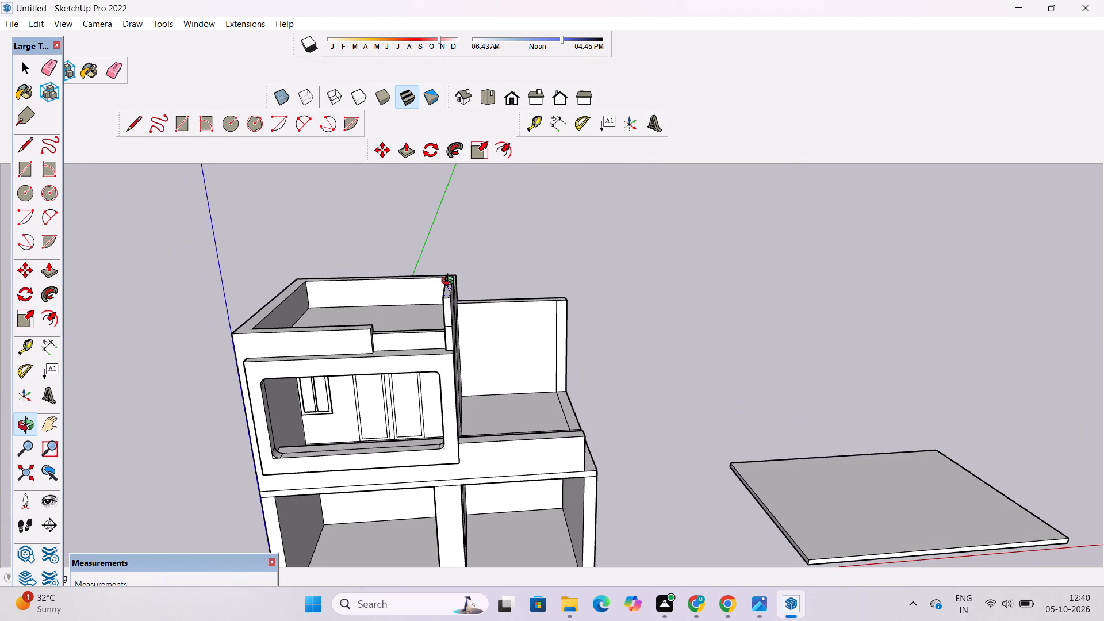
Draw an upright rectangle about 1' wide and 2' 10" high on the raised parapet's roof-facing side, near its rear end.
drag(448, 287, 712, 339)
scroll(505, 377, up, 4)
drag(498, 369, 611, 346)
drag(611, 346, 571, 385)
shift+drag(534, 397, 550, 359)
scroll(483, 385, up, 3)
text(fr)
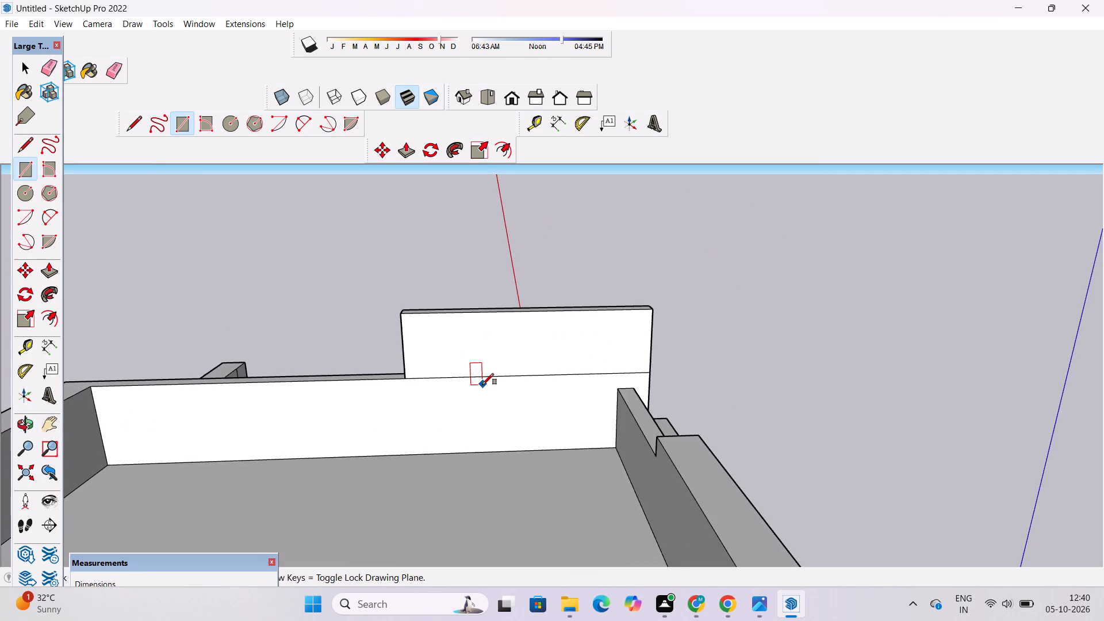
scroll(481, 387, down, 3)
scroll(481, 388, up, 8)
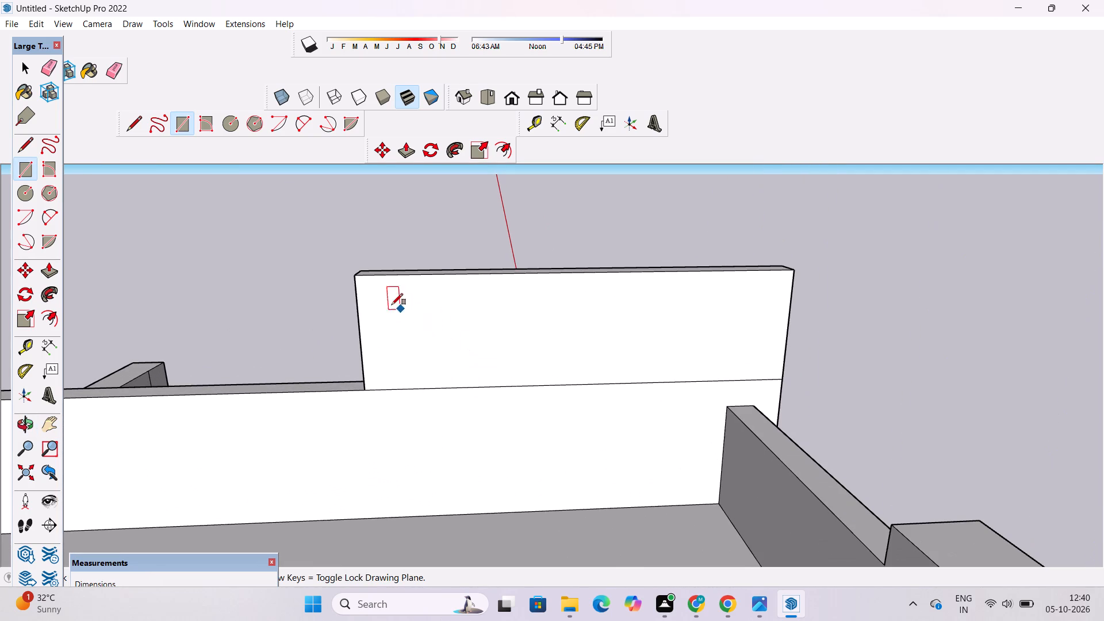
click(398, 293)
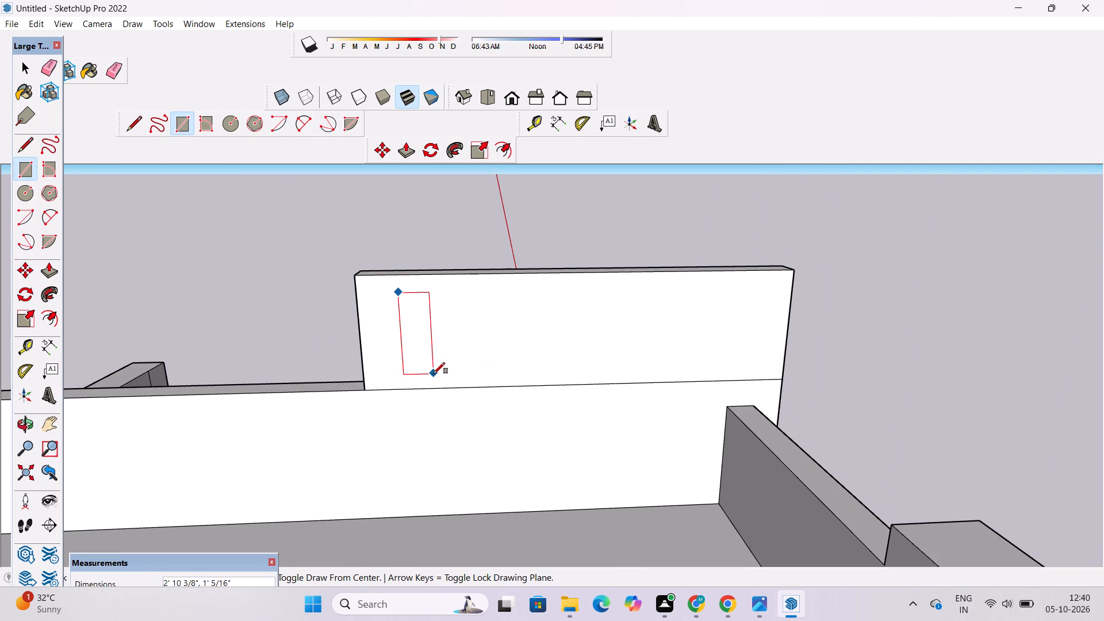
click(434, 374)
key(space)
Copy the upright rectangle along the raised parapet toward its front end, making 4 copies spaced 2' apart.
double_click(419, 348)
key(m)
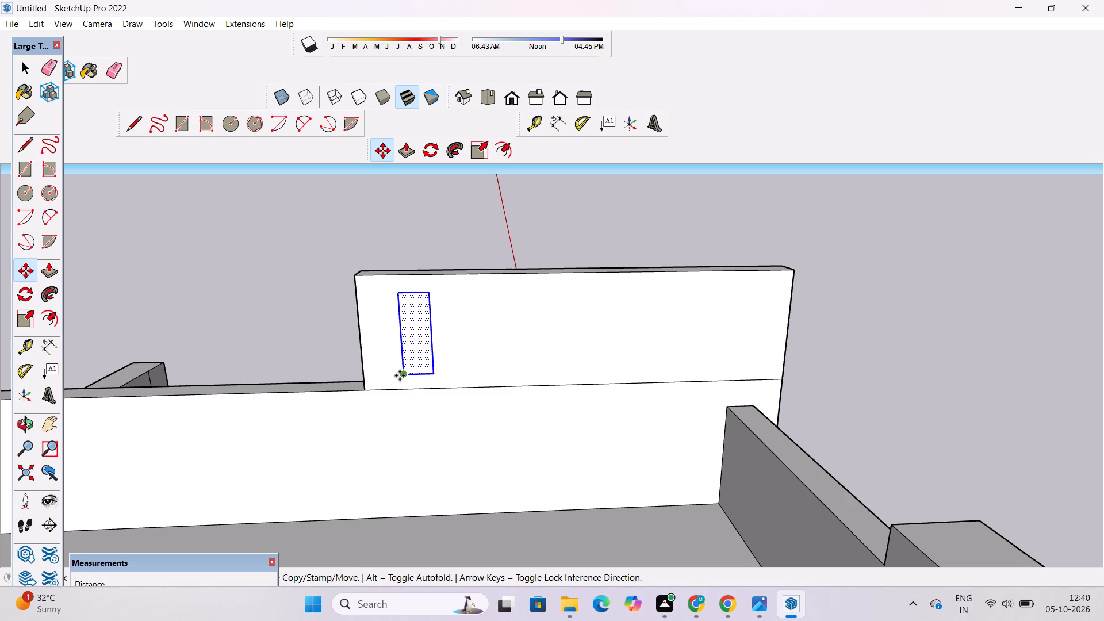
scroll(400, 375, up, 1)
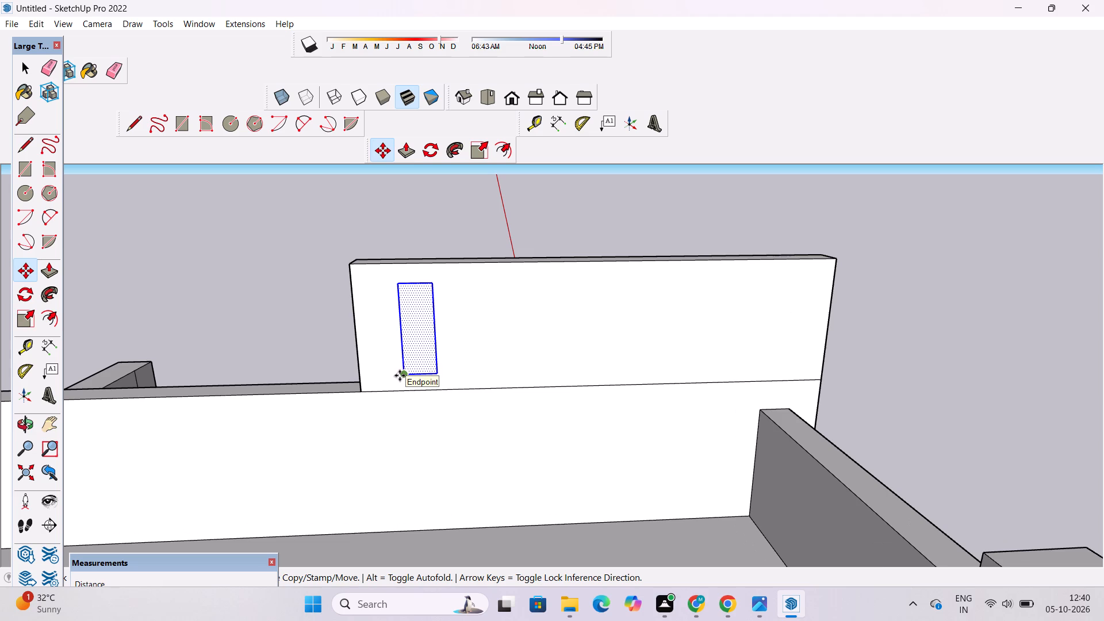
scroll(400, 375, up, 3)
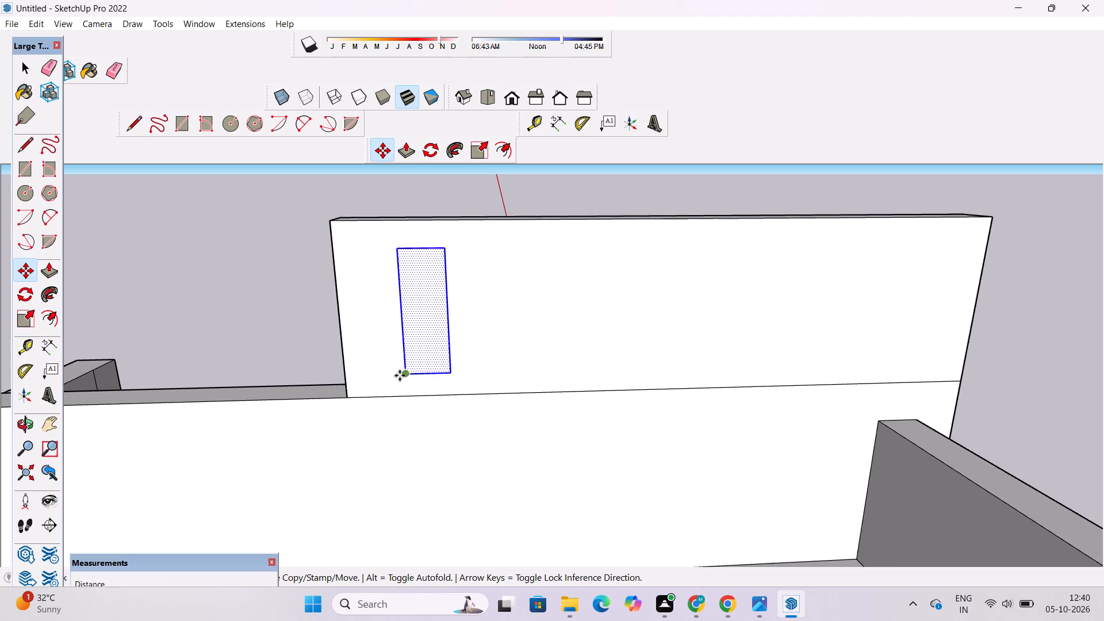
scroll(400, 375, up, 3)
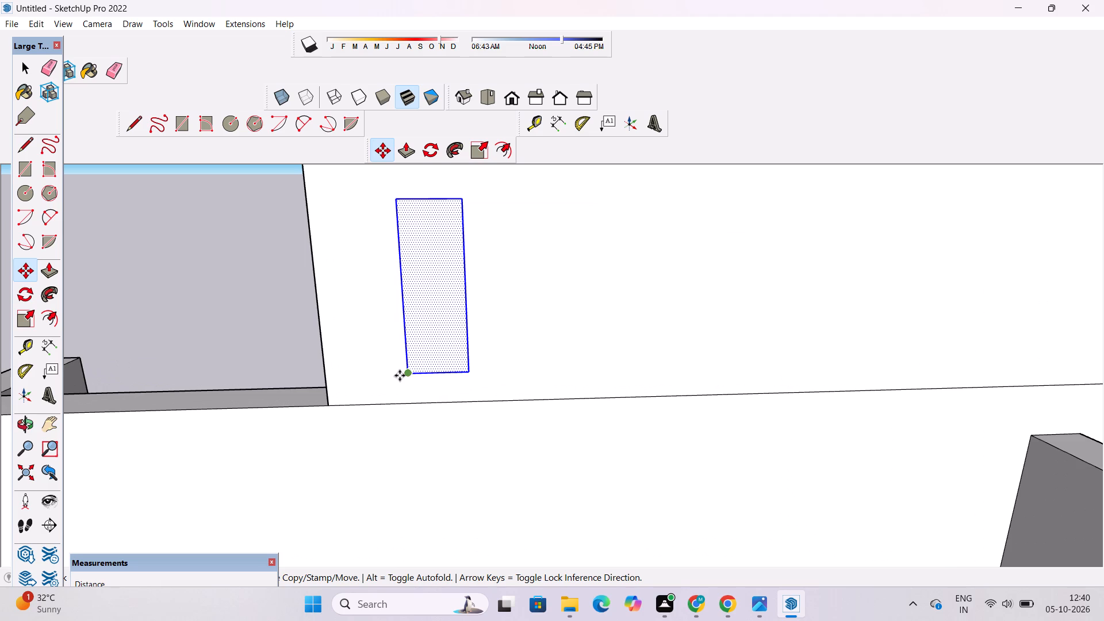
scroll(400, 375, down, 1)
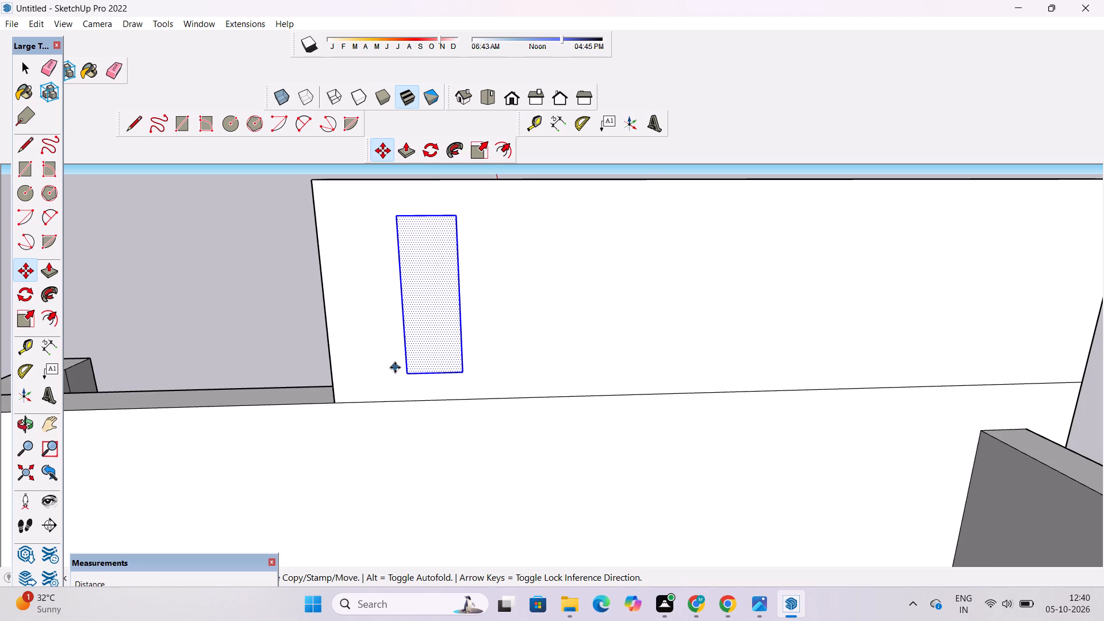
scroll(395, 367, down, 8)
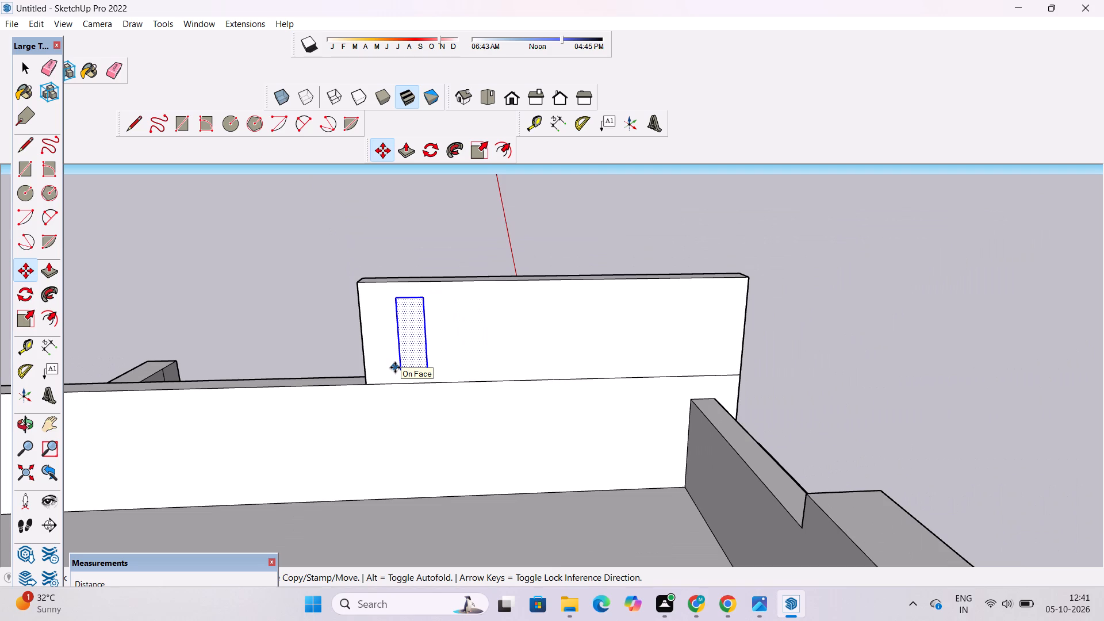
scroll(395, 367, down, 6)
scroll(395, 361, up, 5)
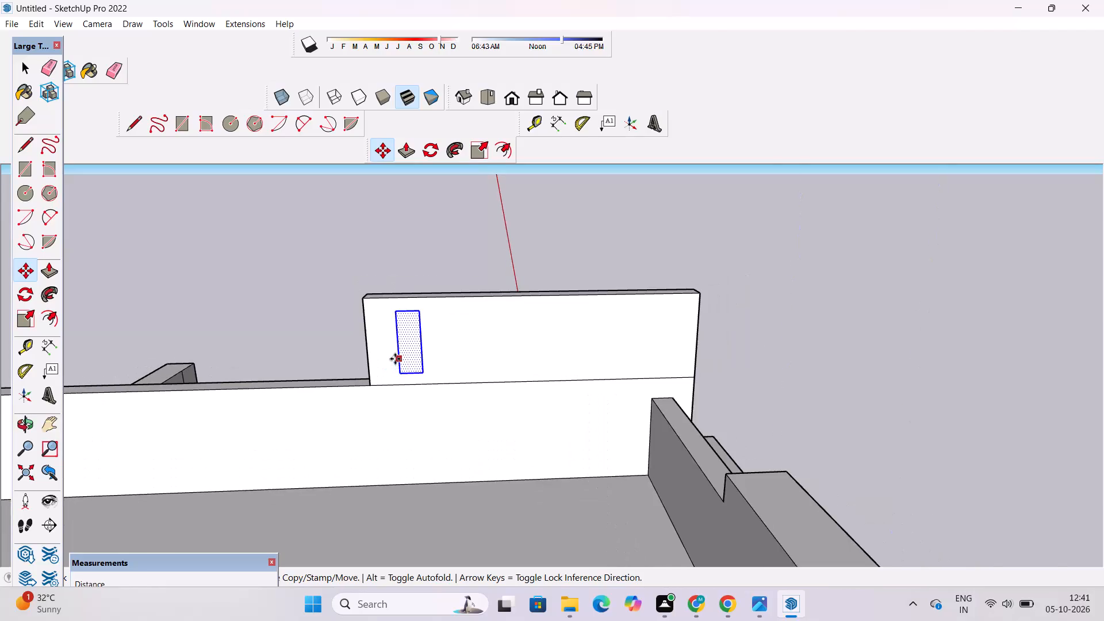
scroll(395, 359, up, 2)
click(401, 382)
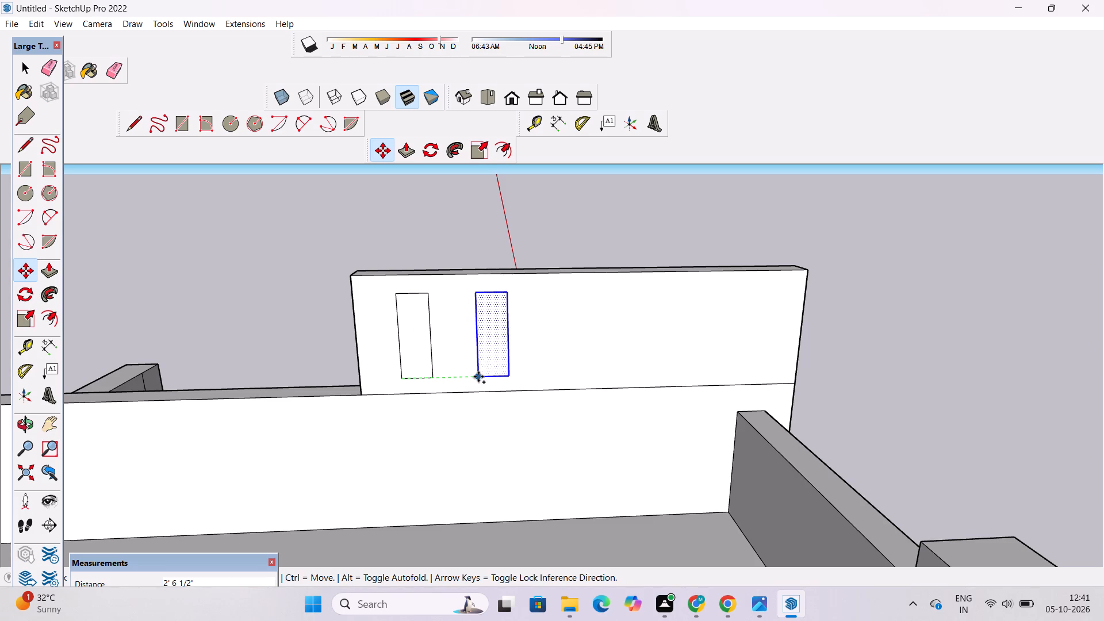
scroll(478, 377, down, 1)
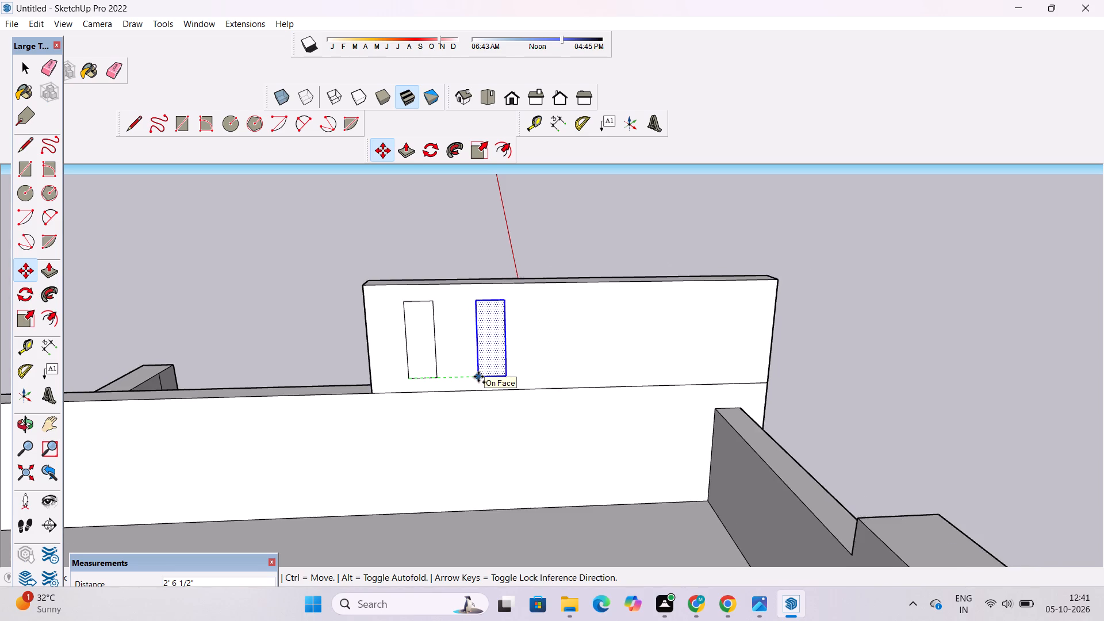
scroll(478, 377, down, 4)
scroll(488, 377, up, 3)
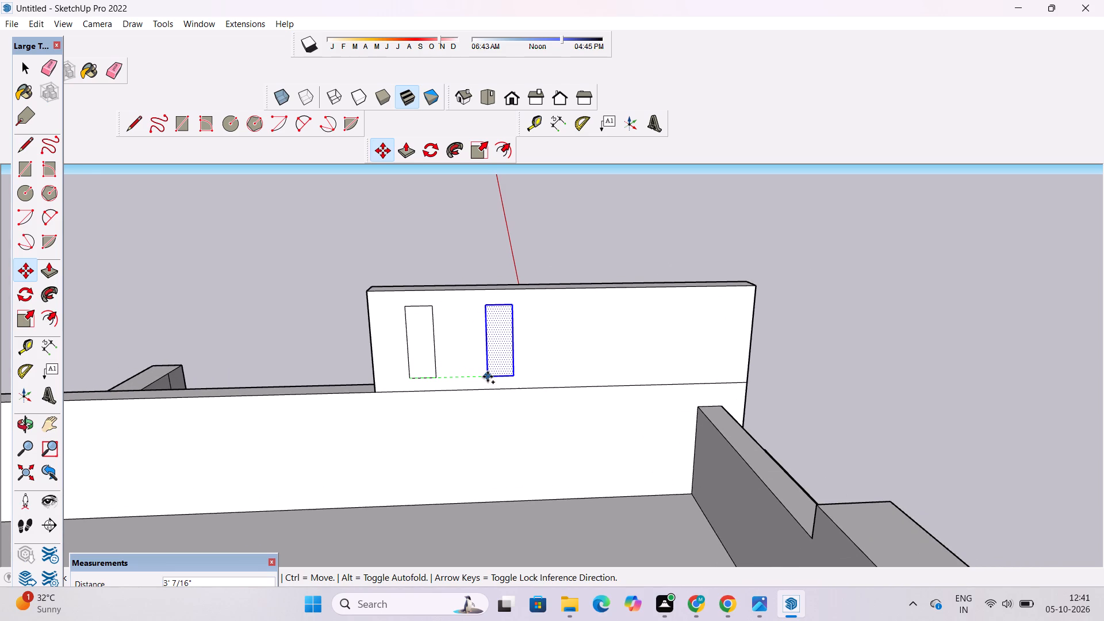
text(2')
key(Return)
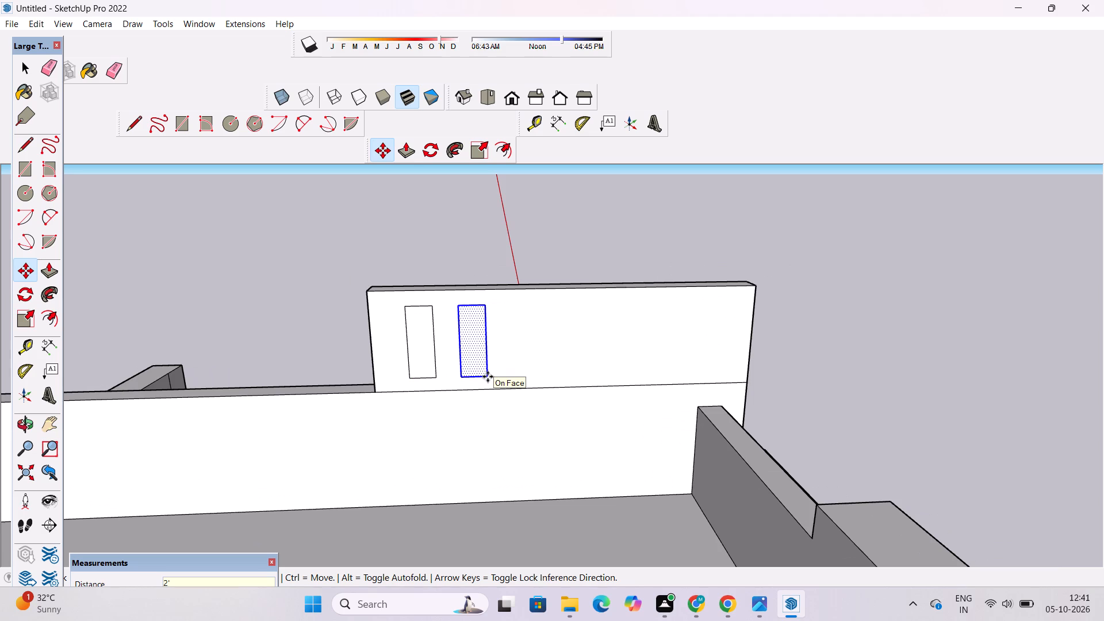
text(*4)
key(Return)
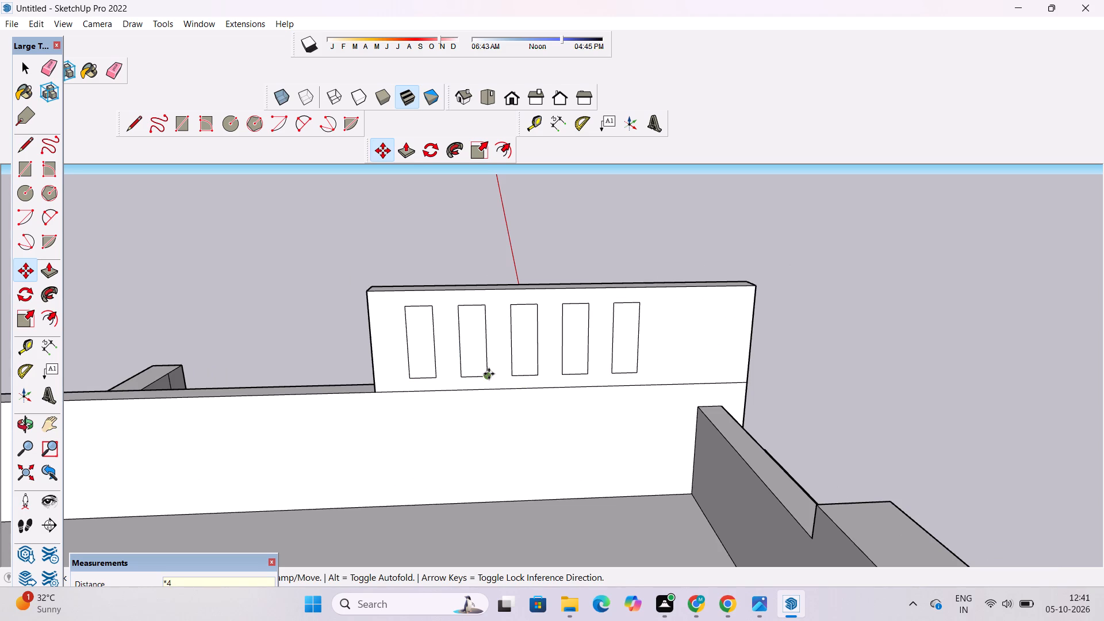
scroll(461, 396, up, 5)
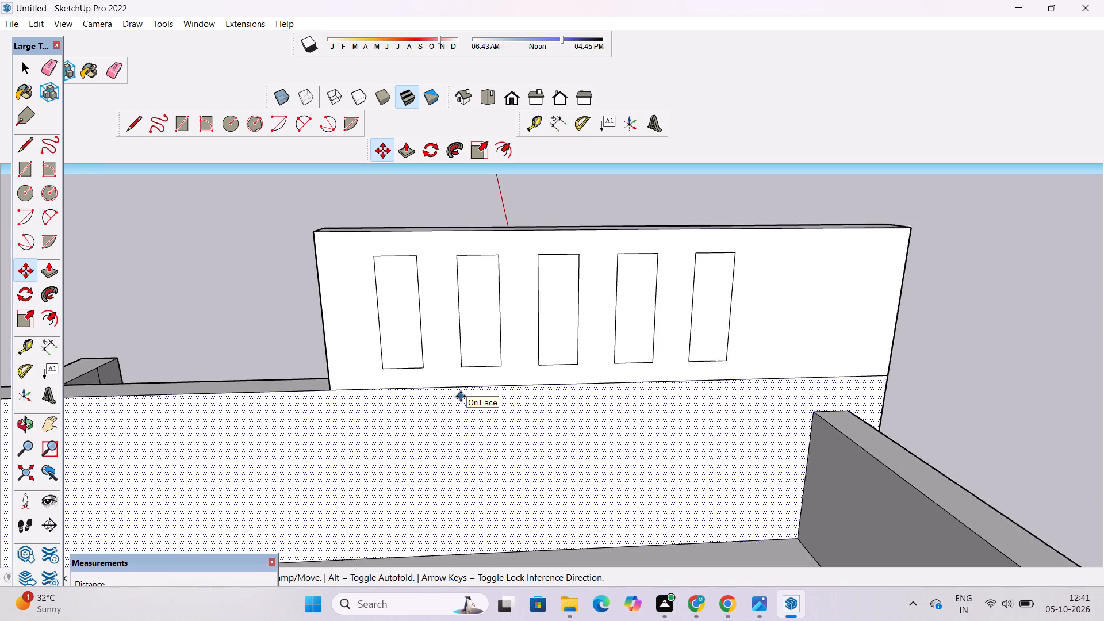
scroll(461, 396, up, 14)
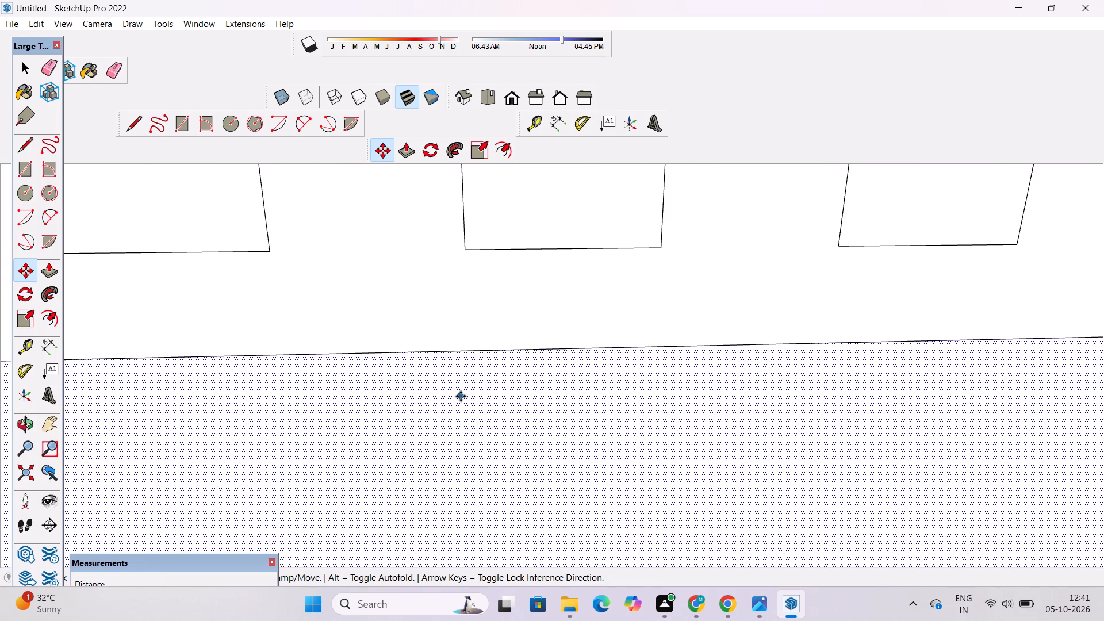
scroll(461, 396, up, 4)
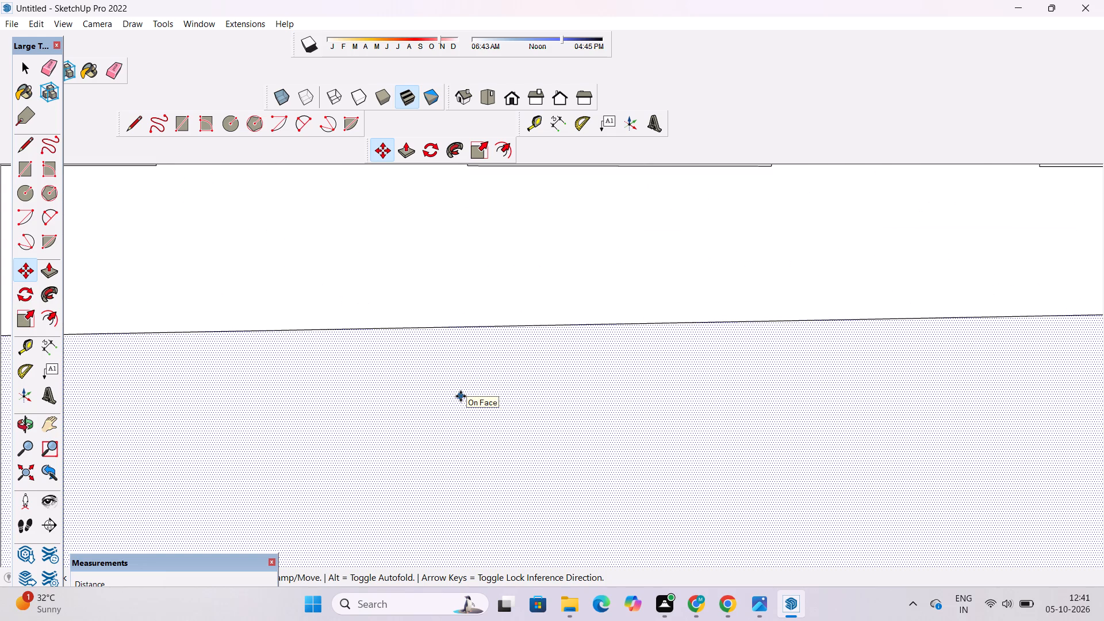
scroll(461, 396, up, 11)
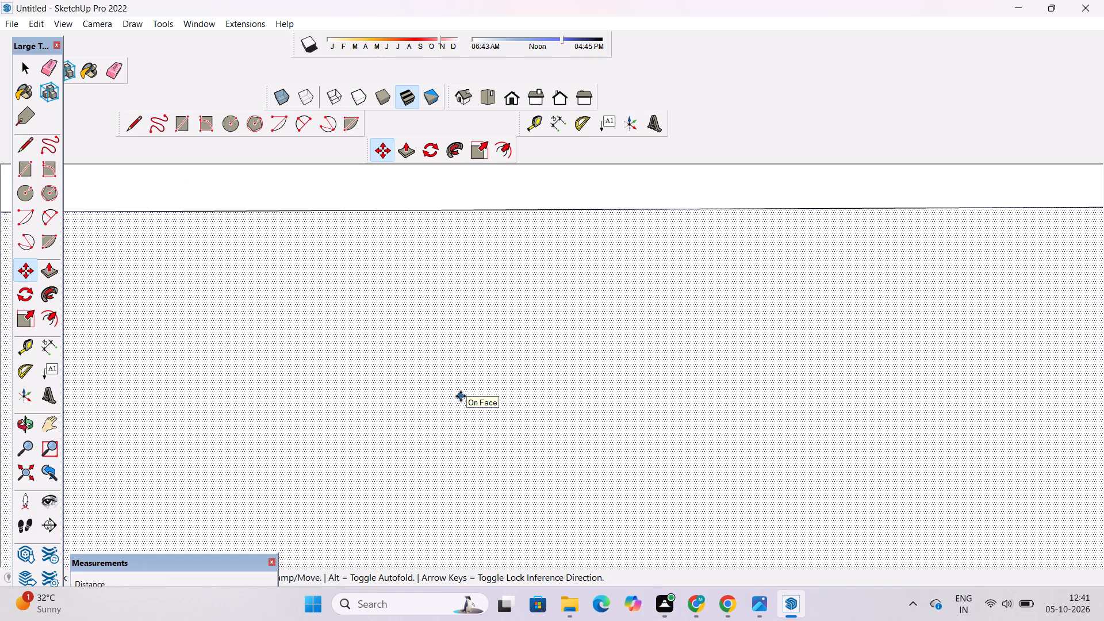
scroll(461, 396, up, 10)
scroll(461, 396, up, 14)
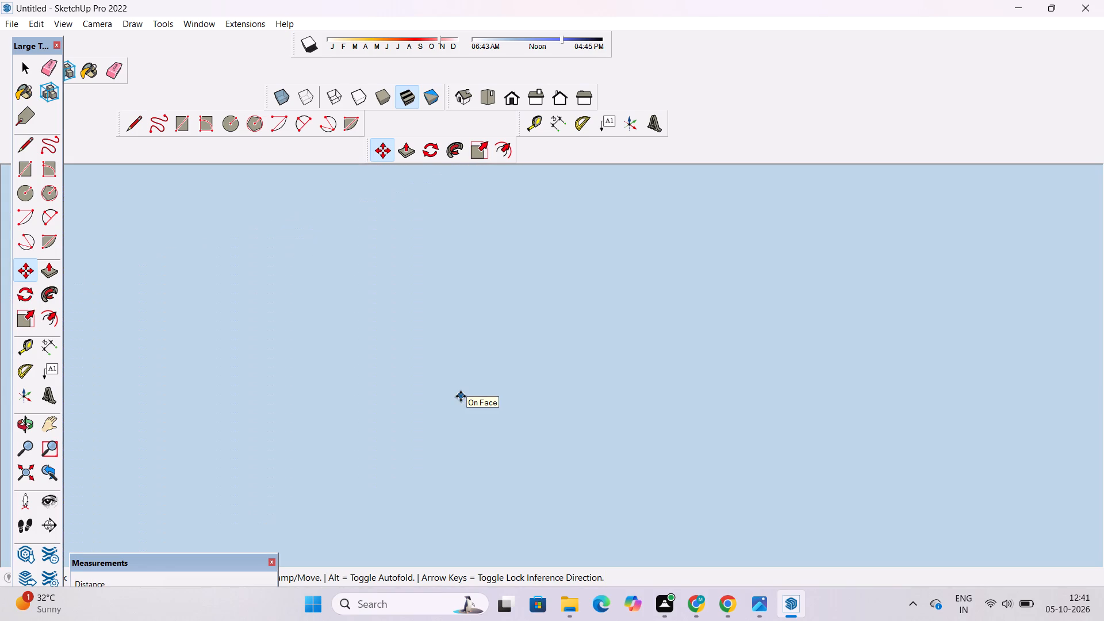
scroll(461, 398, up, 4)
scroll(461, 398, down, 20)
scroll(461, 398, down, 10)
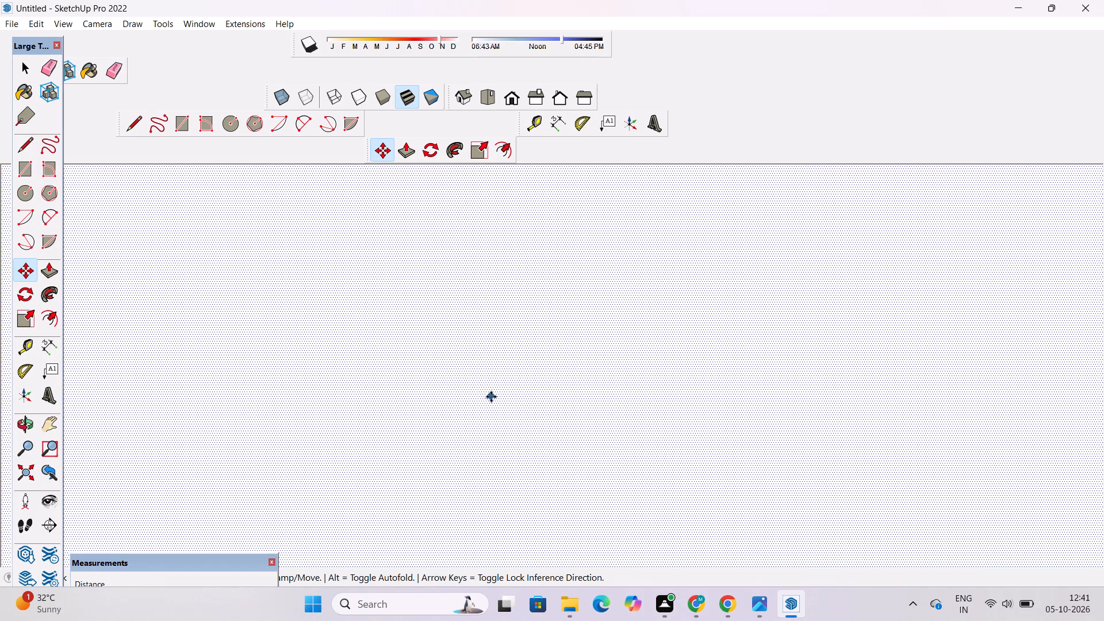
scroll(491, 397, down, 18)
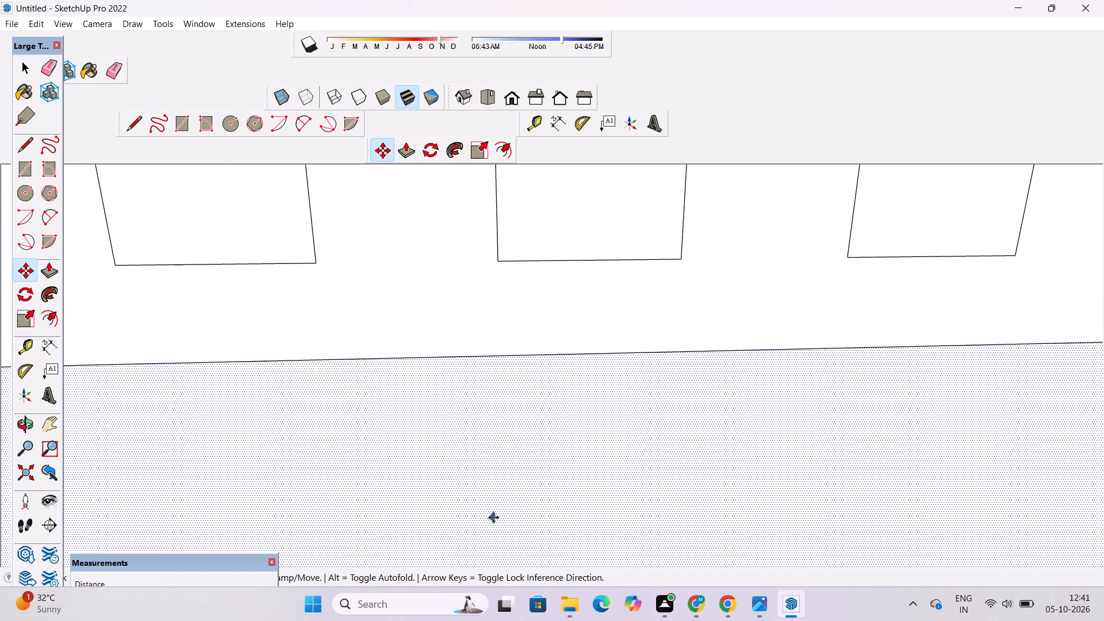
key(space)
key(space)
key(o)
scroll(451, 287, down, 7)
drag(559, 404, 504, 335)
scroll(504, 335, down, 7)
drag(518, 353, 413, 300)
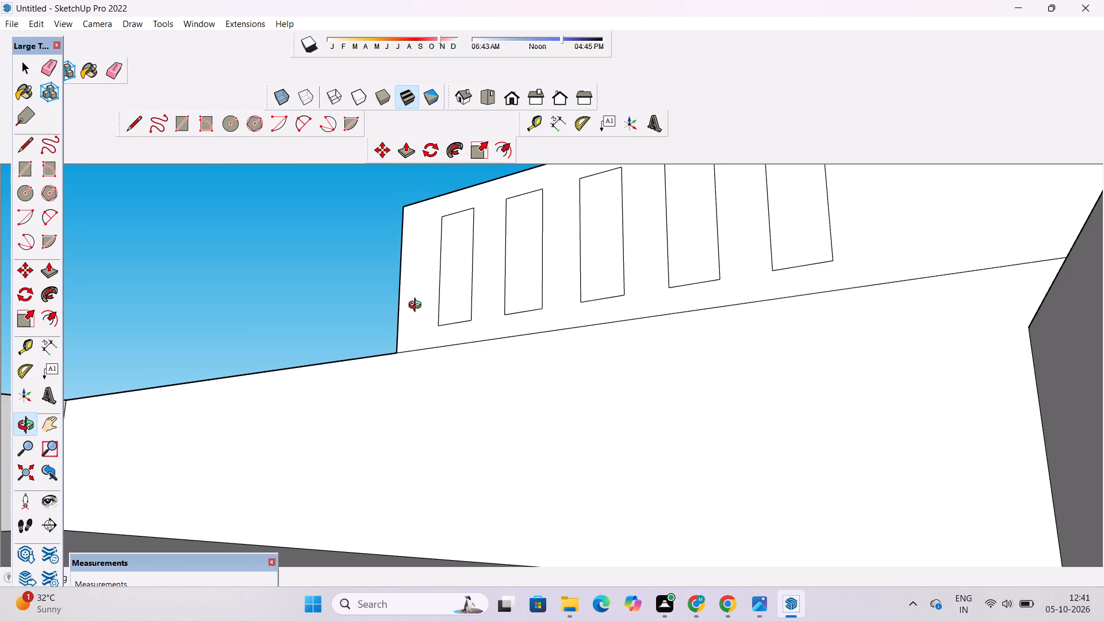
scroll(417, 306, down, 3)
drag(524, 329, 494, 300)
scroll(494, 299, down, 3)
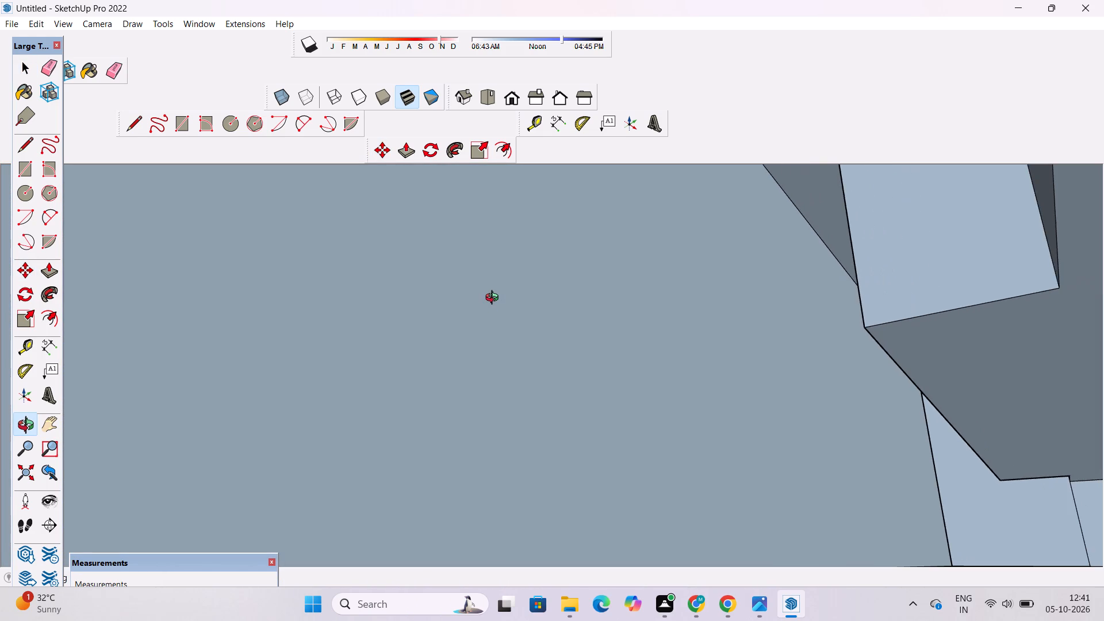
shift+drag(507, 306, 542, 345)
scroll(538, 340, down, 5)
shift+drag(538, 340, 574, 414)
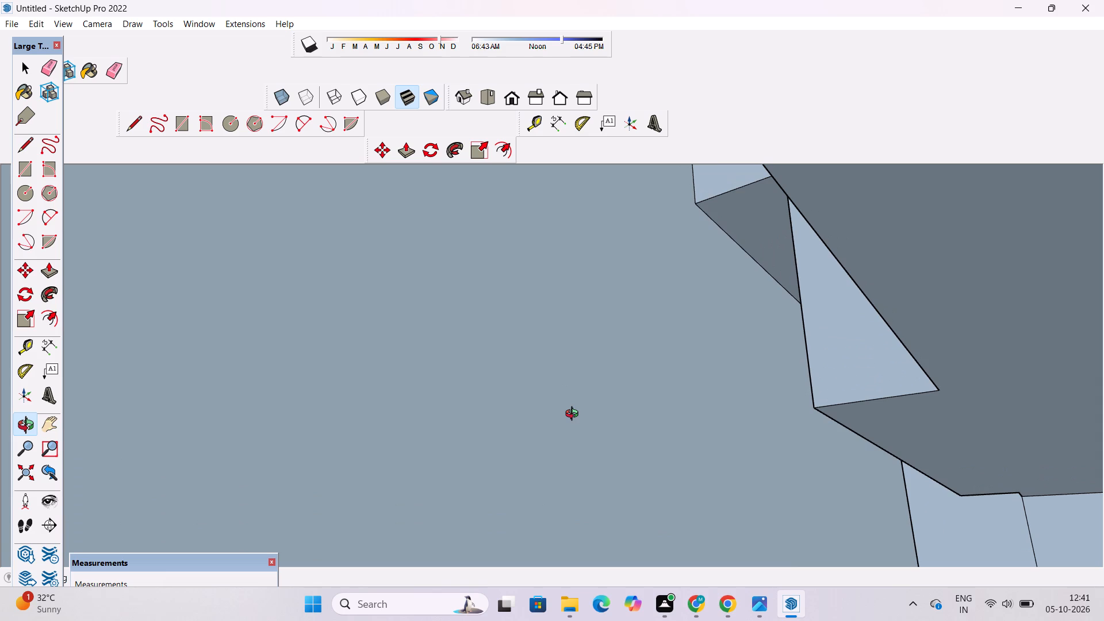
Examine the row of rectangles on the raised parapet, the front roof parapet and the balcony from the front and above.
click(518, 102)
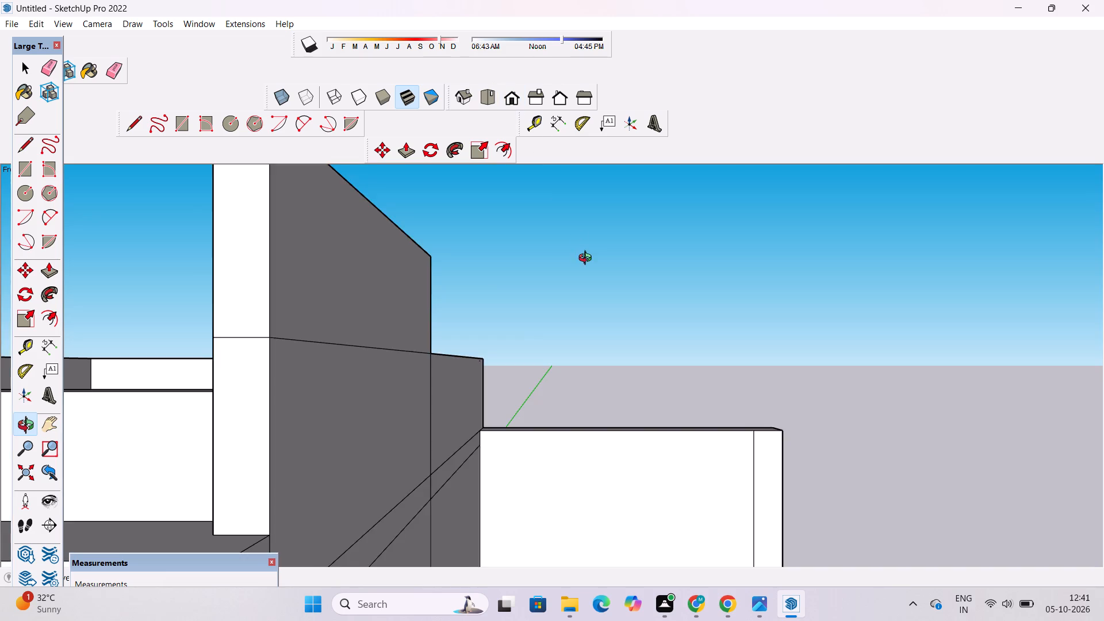
scroll(588, 264, down, 13)
scroll(566, 315, up, 3)
scroll(458, 386, down, 3)
shift+drag(468, 383, 665, 381)
drag(665, 381, 651, 424)
scroll(754, 351, up, 4)
shift+drag(745, 364, 664, 383)
drag(664, 383, 719, 420)
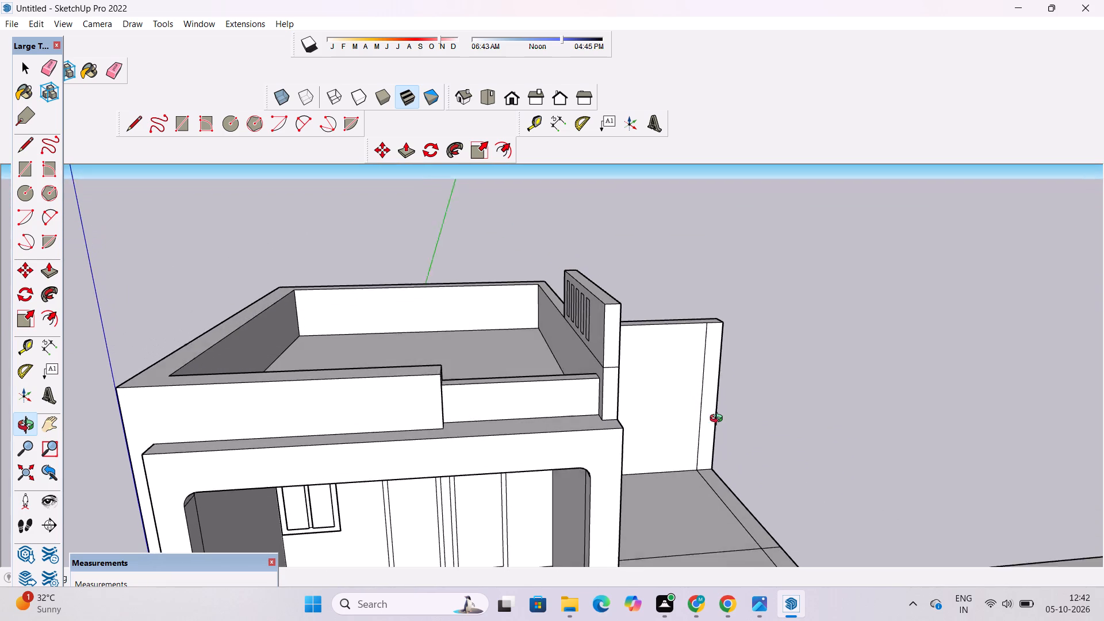
drag(719, 420, 721, 425)
scroll(603, 377, down, 4)
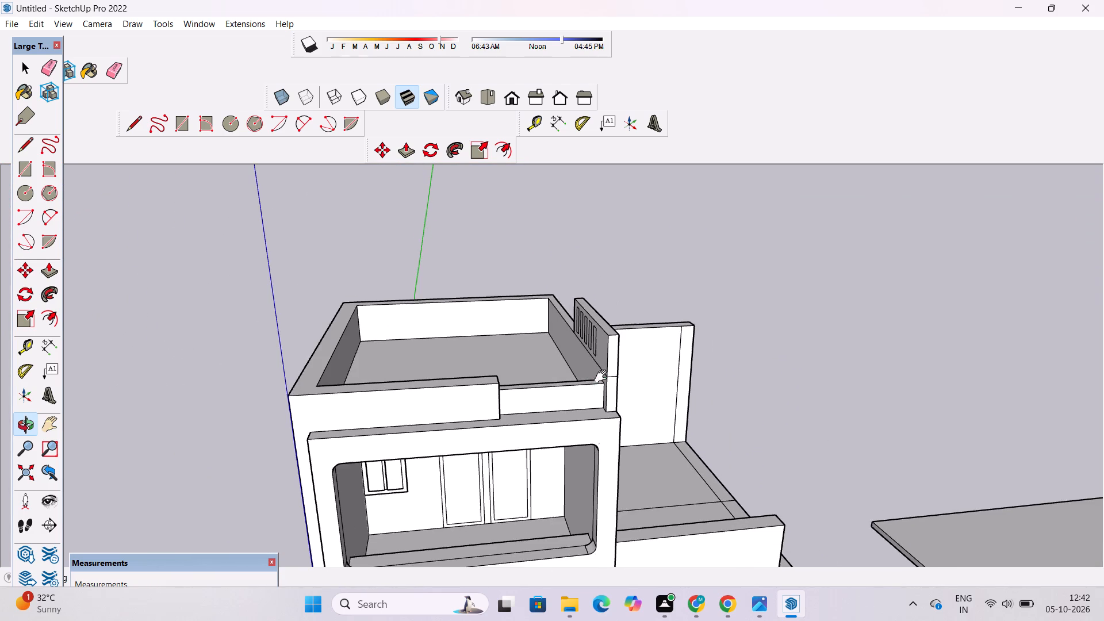
shift+drag(603, 377, 606, 412)
scroll(597, 394, up, 2)
shift+drag(596, 391, 600, 406)
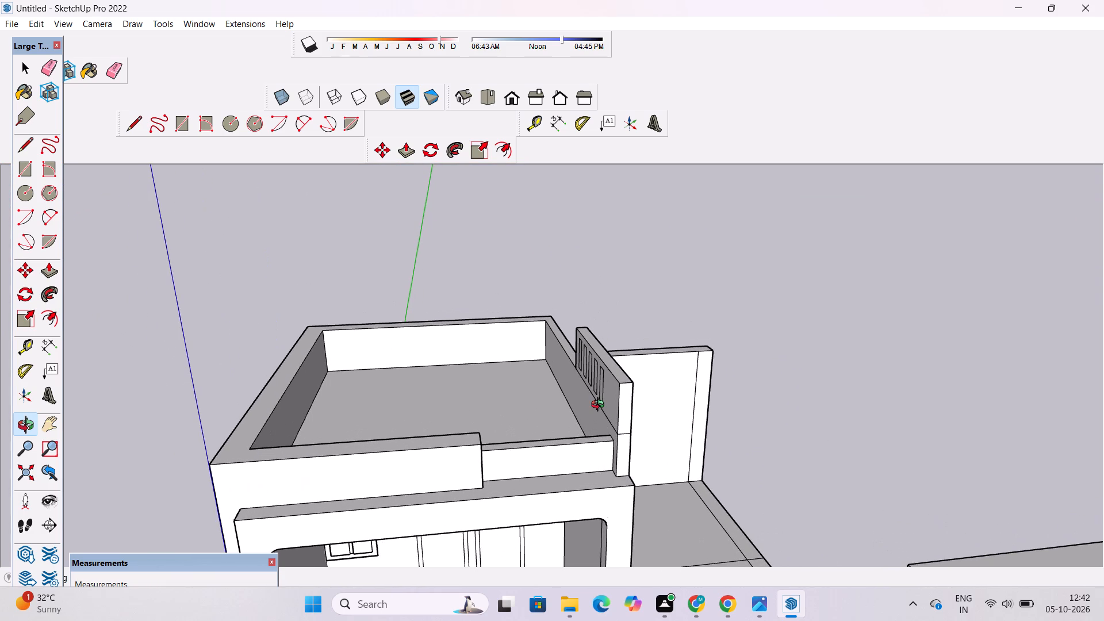
scroll(600, 396, up, 4)
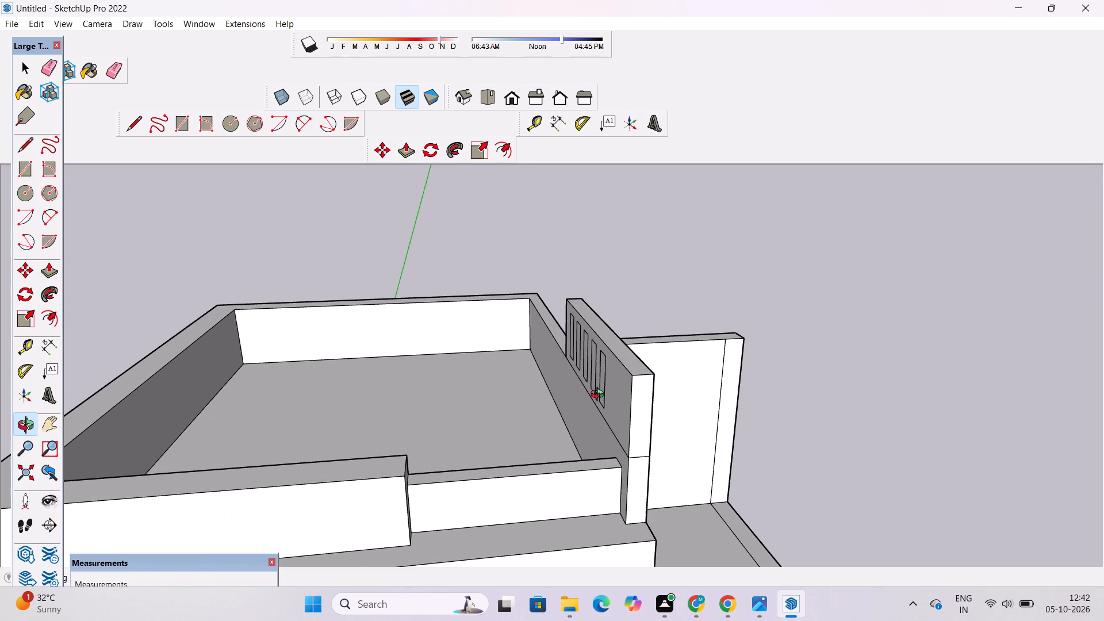
scroll(600, 392, down, 4)
drag(648, 412, 622, 421)
scroll(619, 421, down, 2)
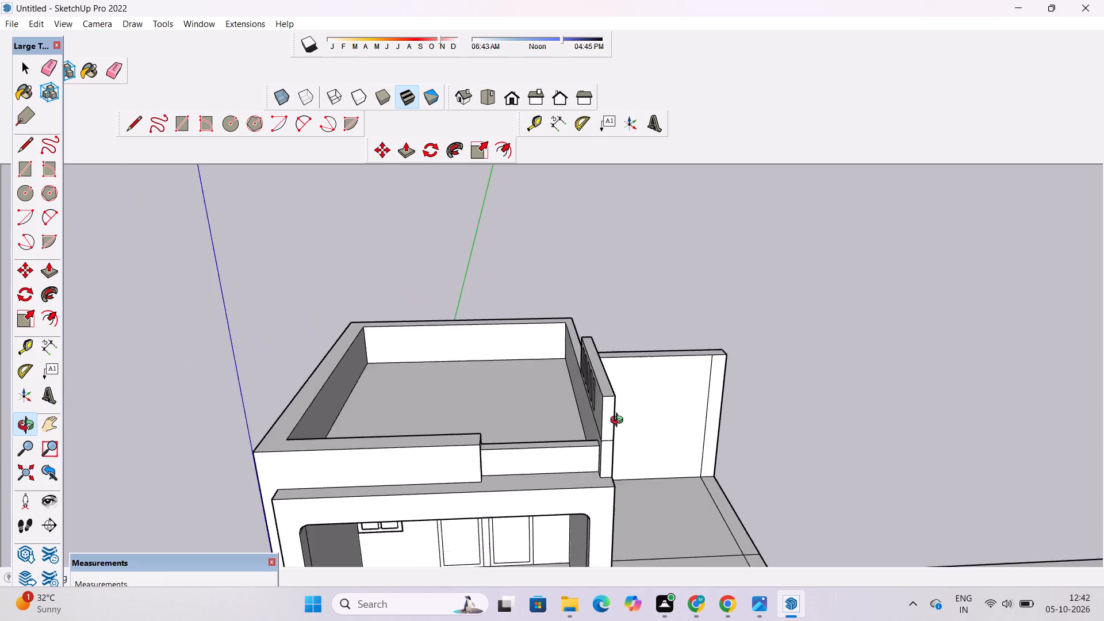
scroll(619, 421, down, 2)
shift+drag(590, 446, 578, 404)
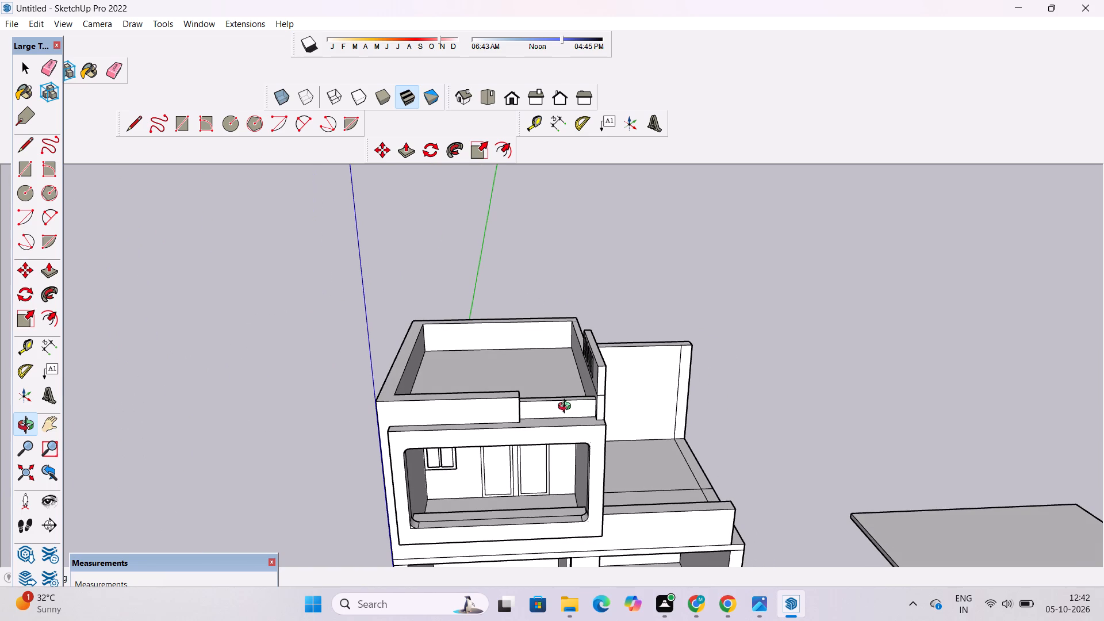
scroll(552, 410, down, 3)
drag(578, 426, 525, 403)
drag(534, 454, 534, 428)
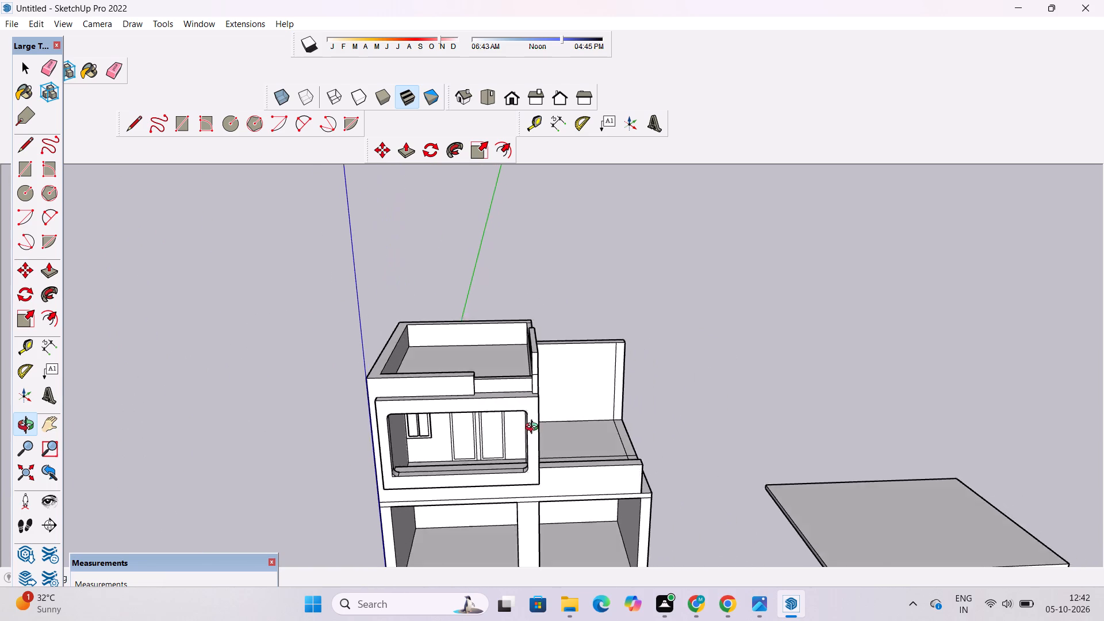
drag(534, 428, 523, 384)
scroll(523, 382, up, 3)
shift+drag(536, 377, 475, 350)
drag(475, 350, 501, 432)
scroll(390, 388, up, 2)
shift+drag(396, 384, 395, 404)
Draw a 6' vertical line upward from the bottom corner of the step in the front roof parapet above the balcony.
key(l)
scroll(377, 382, down, 4)
scroll(409, 381, up, 5)
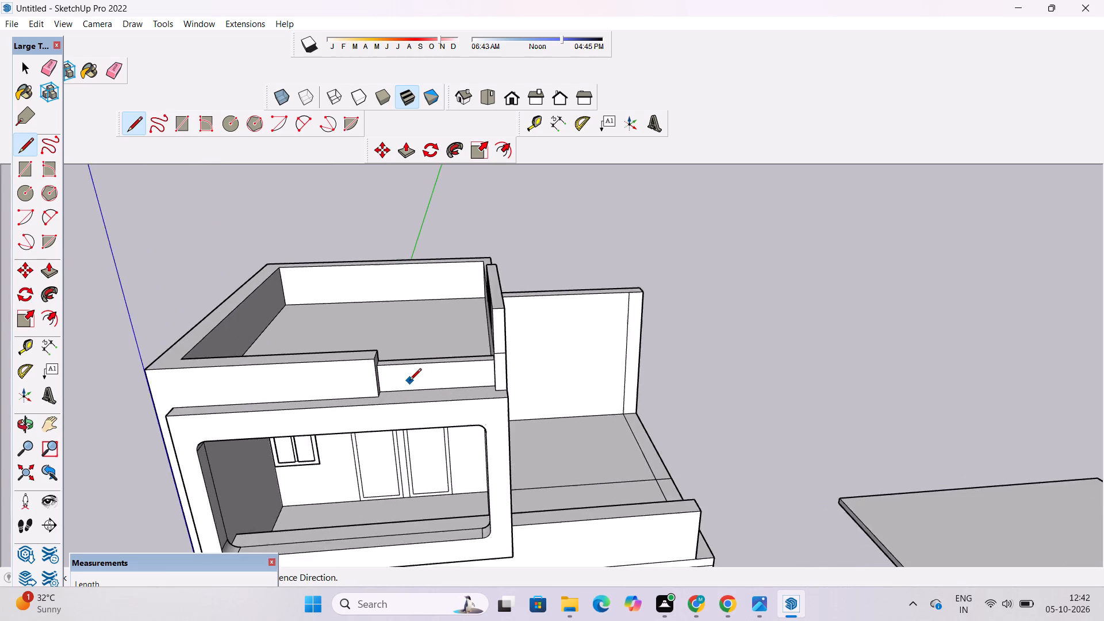
scroll(409, 381, up, 5)
click(368, 408)
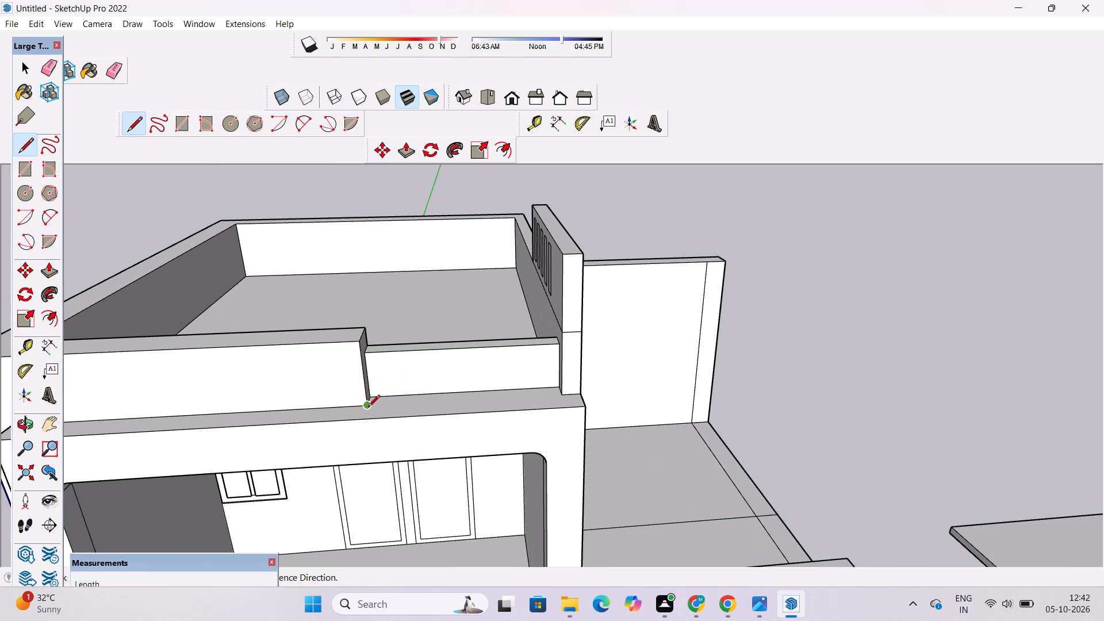
scroll(368, 408, down, 13)
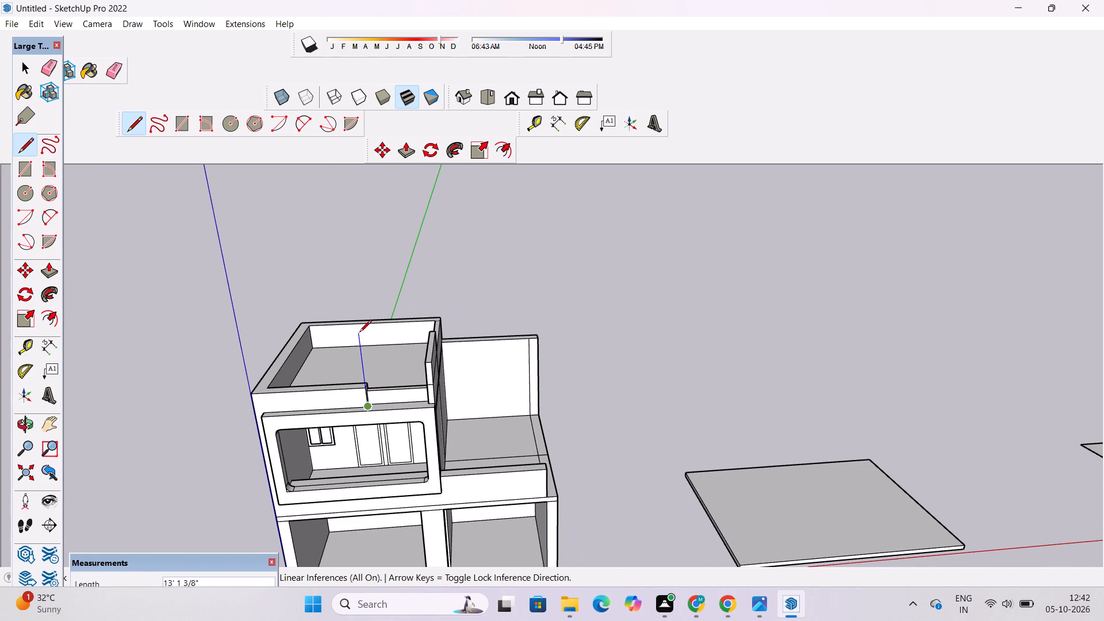
scroll(366, 366, up, 4)
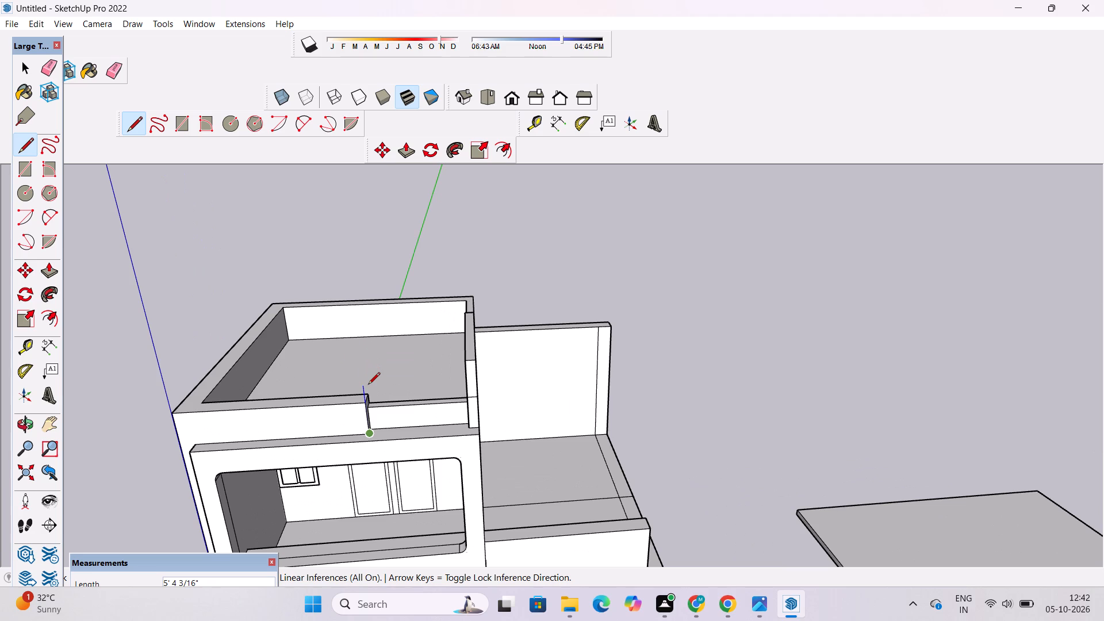
text(6')
key(Return)
key(o)
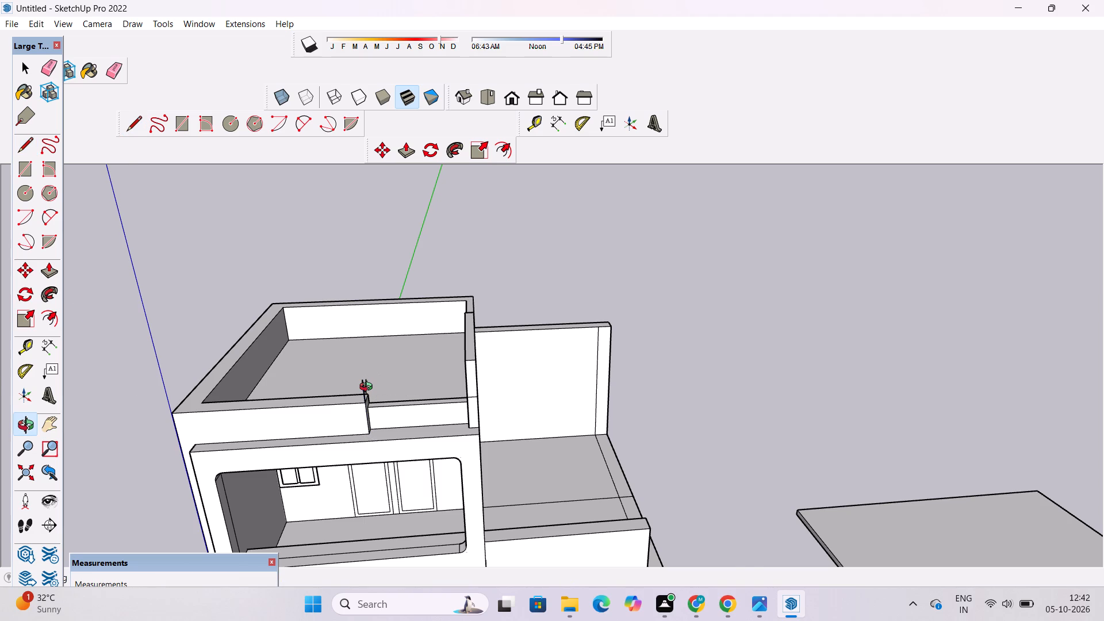
Examine the front roof parapet, the vertical line at its step and the raised terrace-side parapet from the front and above.
scroll(369, 388, up, 4)
drag(362, 396, 407, 356)
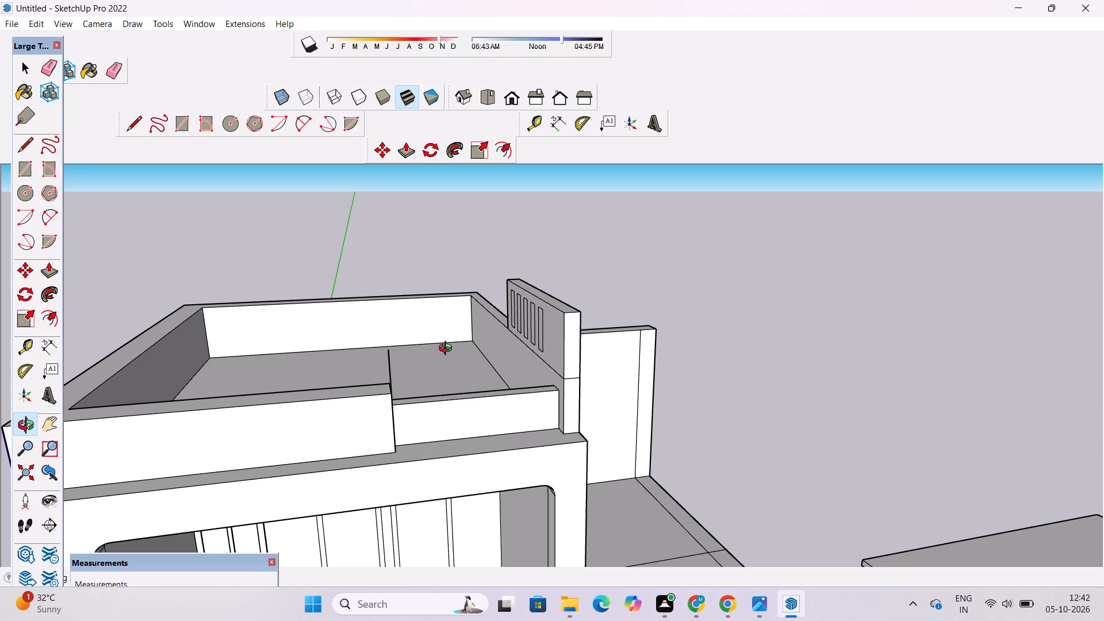
scroll(451, 351, up, 3)
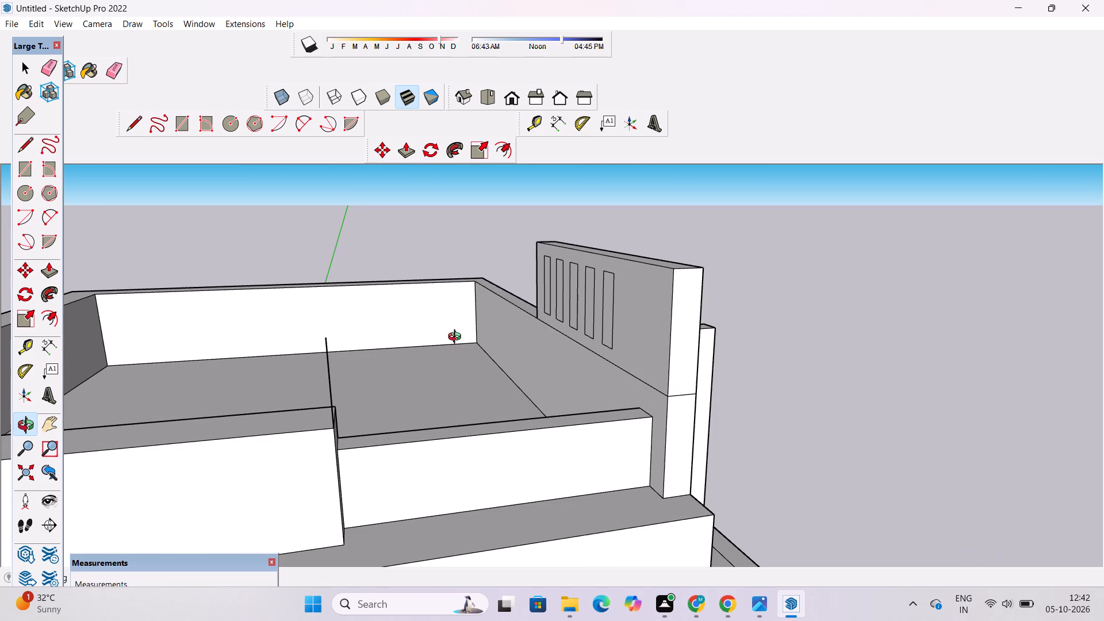
scroll(480, 324, down, 4)
scroll(480, 387, up, 3)
drag(505, 379, 484, 387)
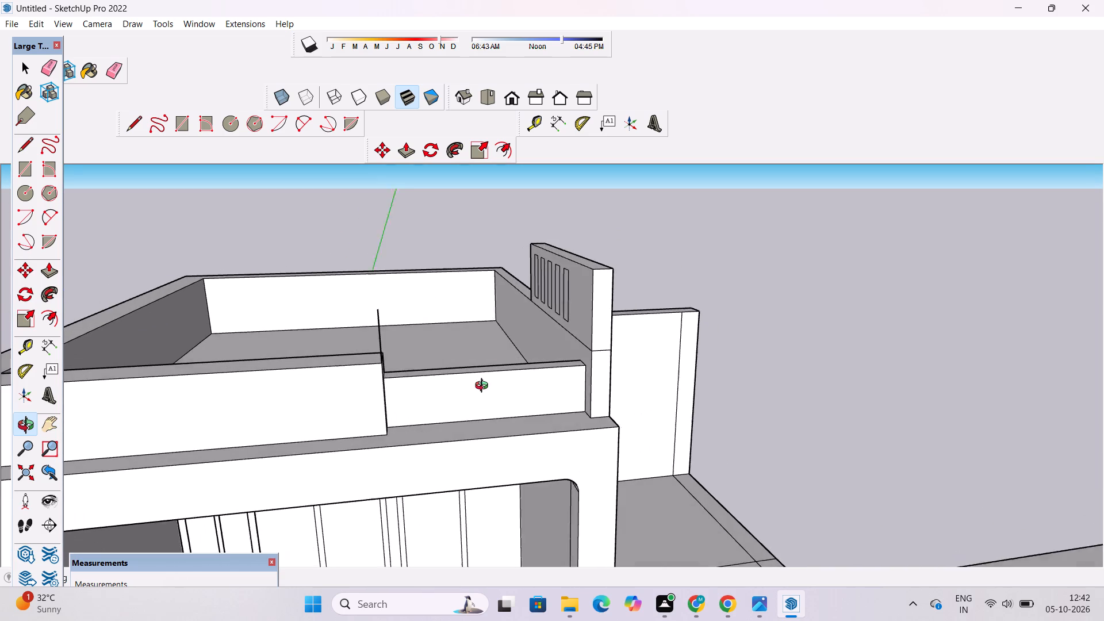
drag(484, 387, 481, 387)
shift+drag(418, 373, 472, 371)
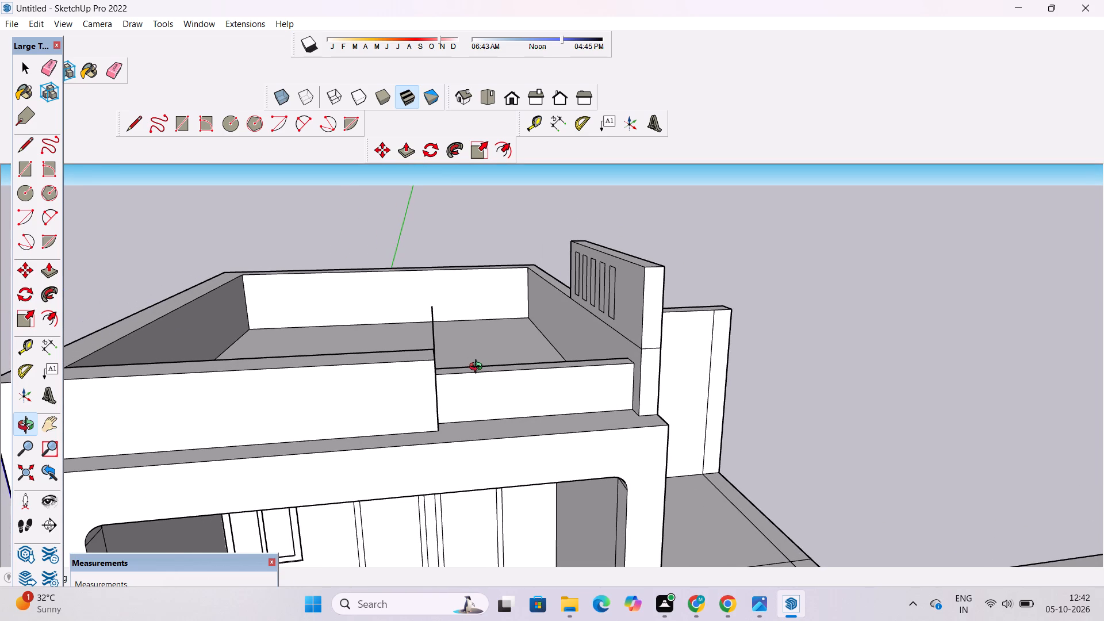
scroll(478, 368, up, 2)
drag(542, 354, 520, 361)
scroll(481, 348, up, 2)
shift+drag(489, 341, 621, 300)
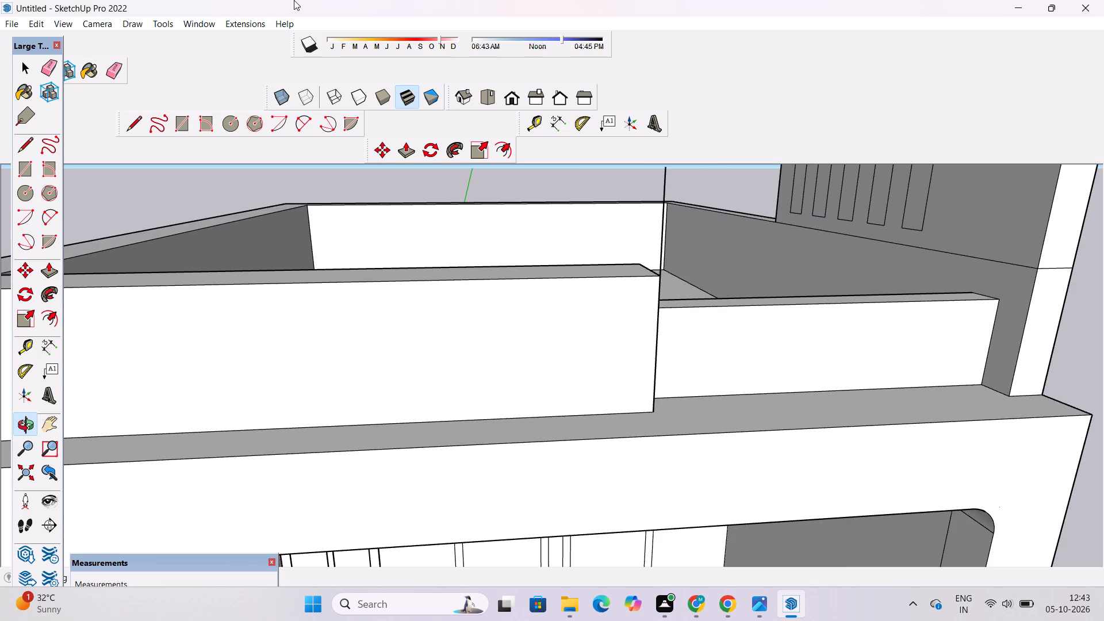
scroll(294, 0, down, 9)
scroll(603, 329, down, 4)
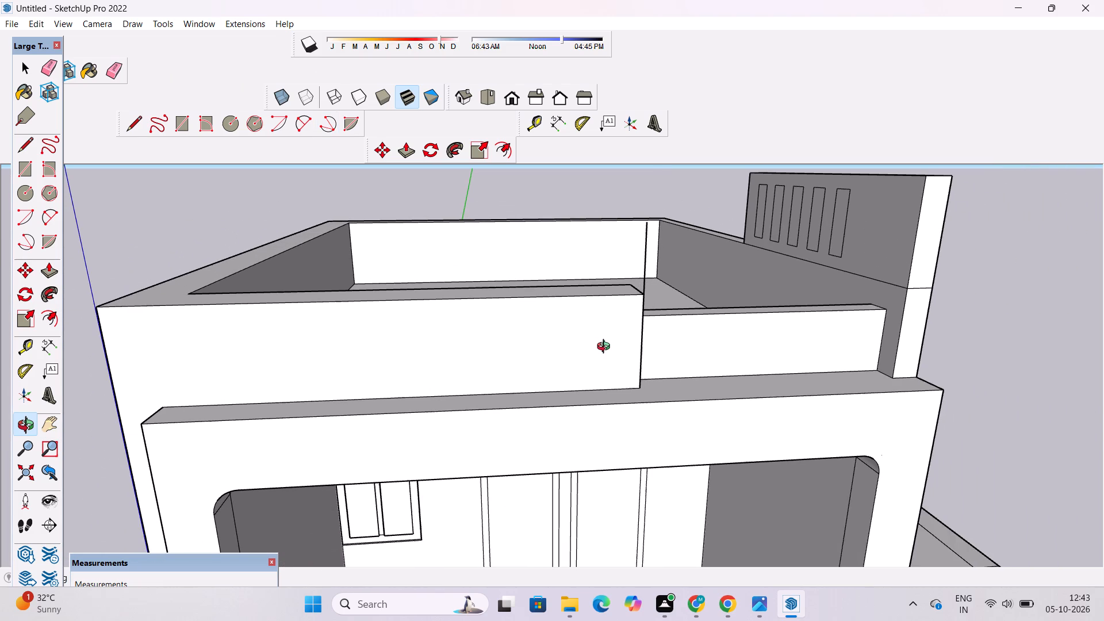
scroll(673, 256, down, 1)
scroll(645, 278, up, 2)
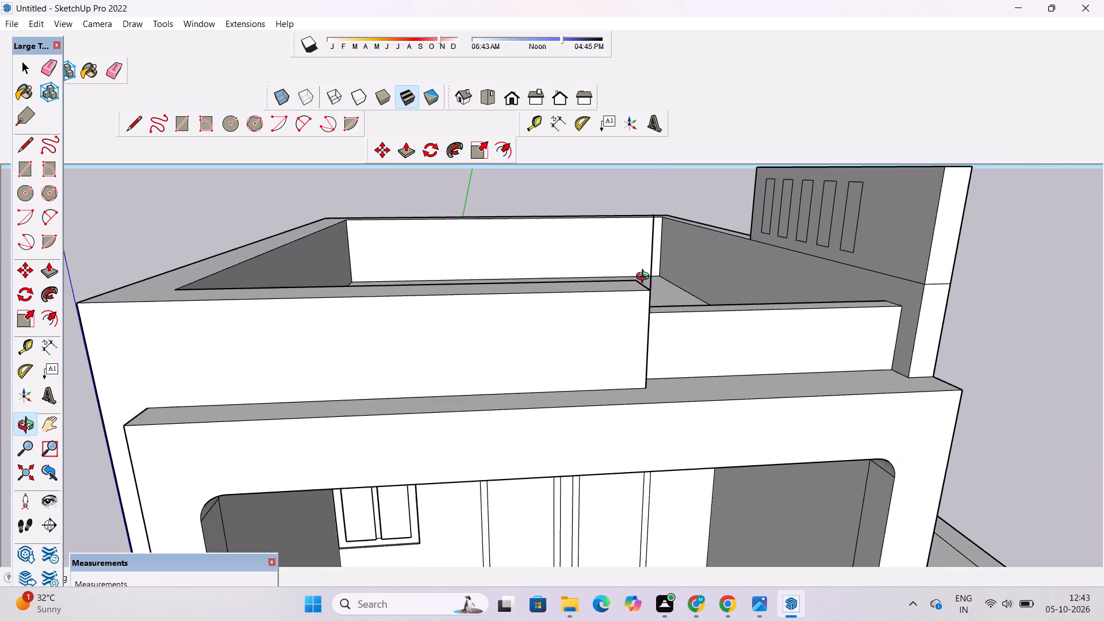
shift+drag(763, 305, 702, 309)
drag(730, 360, 639, 370)
scroll(627, 355, down, 6)
scroll(534, 360, up, 4)
drag(532, 347, 581, 342)
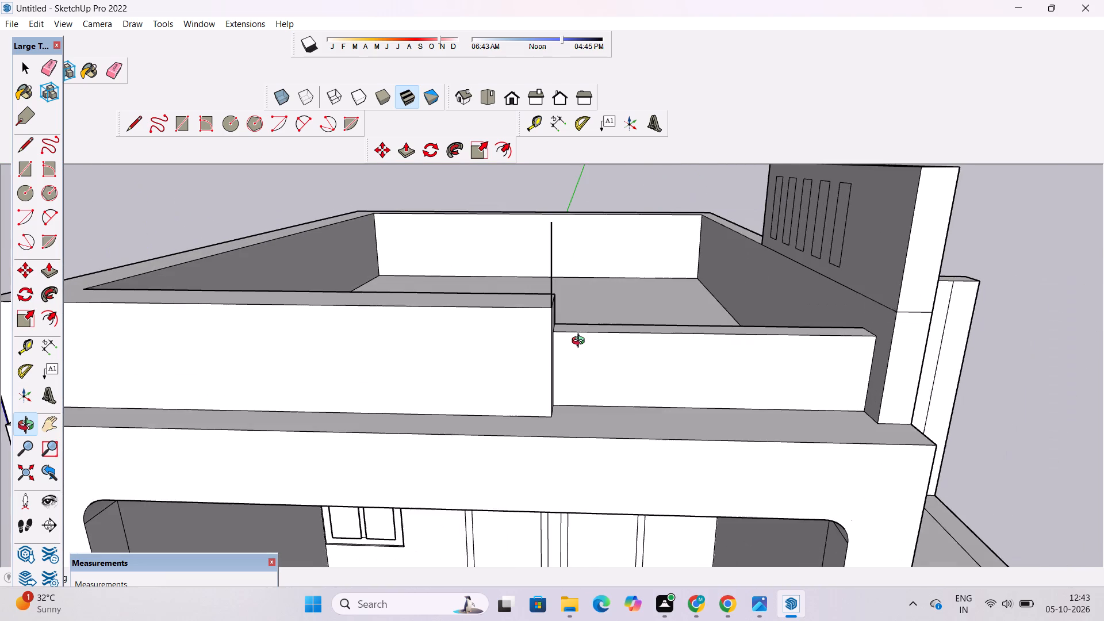
scroll(581, 342, up, 3)
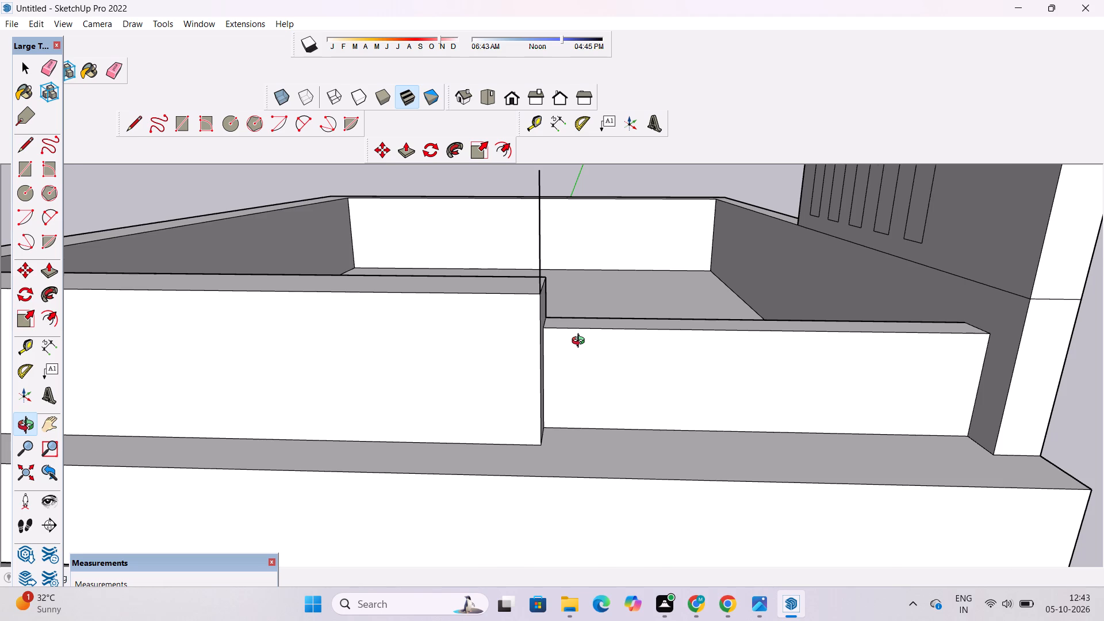
scroll(581, 342, down, 2)
scroll(581, 343, up, 2)
scroll(570, 343, down, 1)
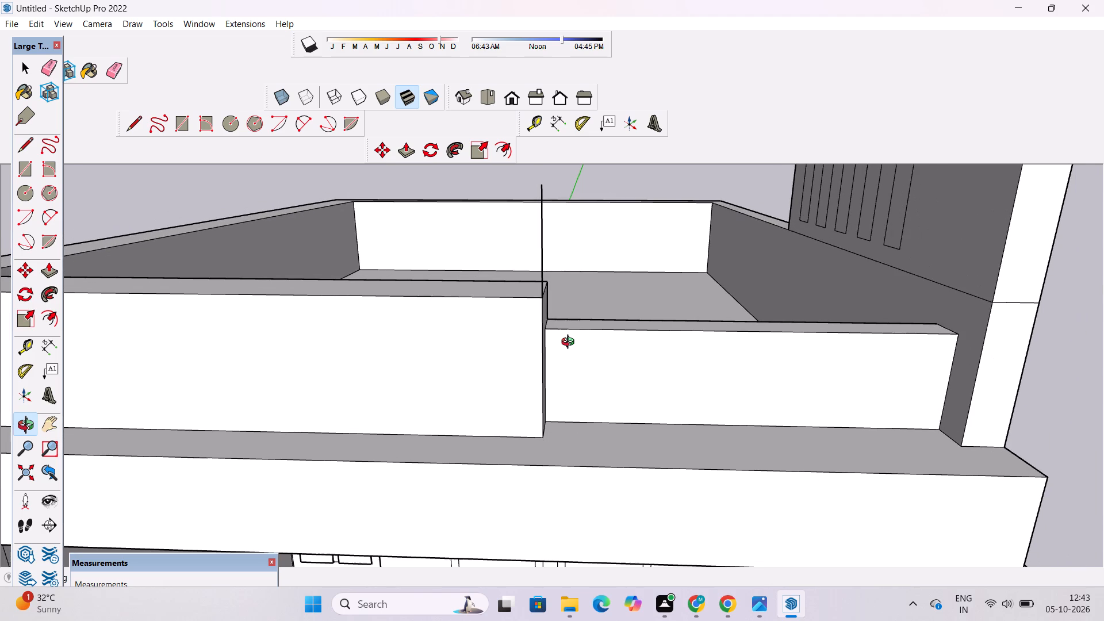
scroll(570, 343, up, 1)
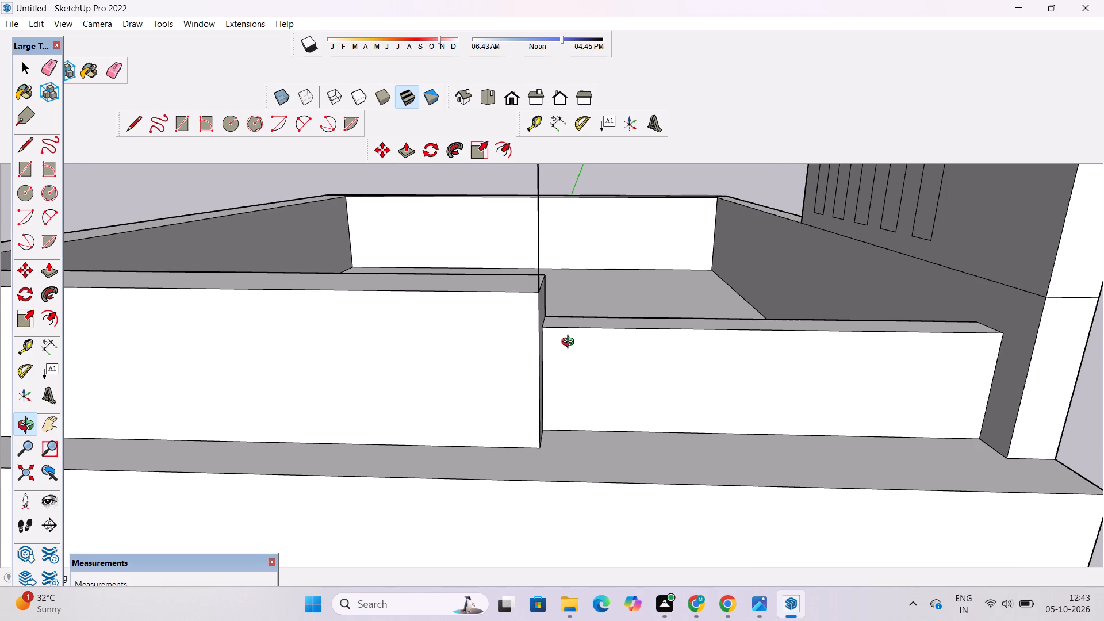
scroll(570, 343, up, 2)
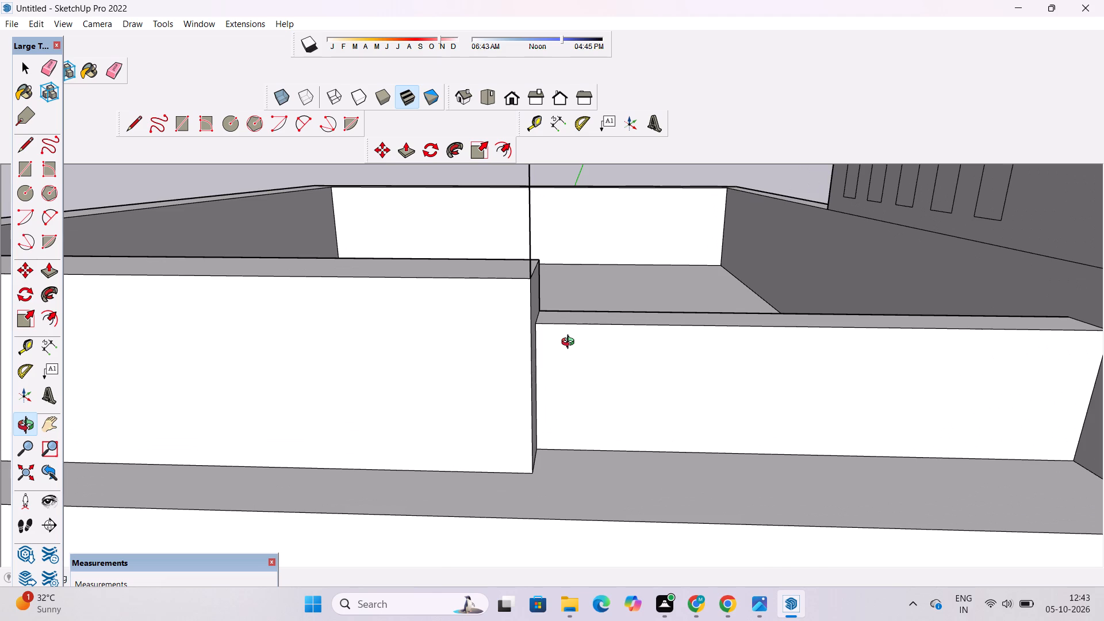
scroll(572, 344, down, 10)
shift+drag(604, 300, 599, 335)
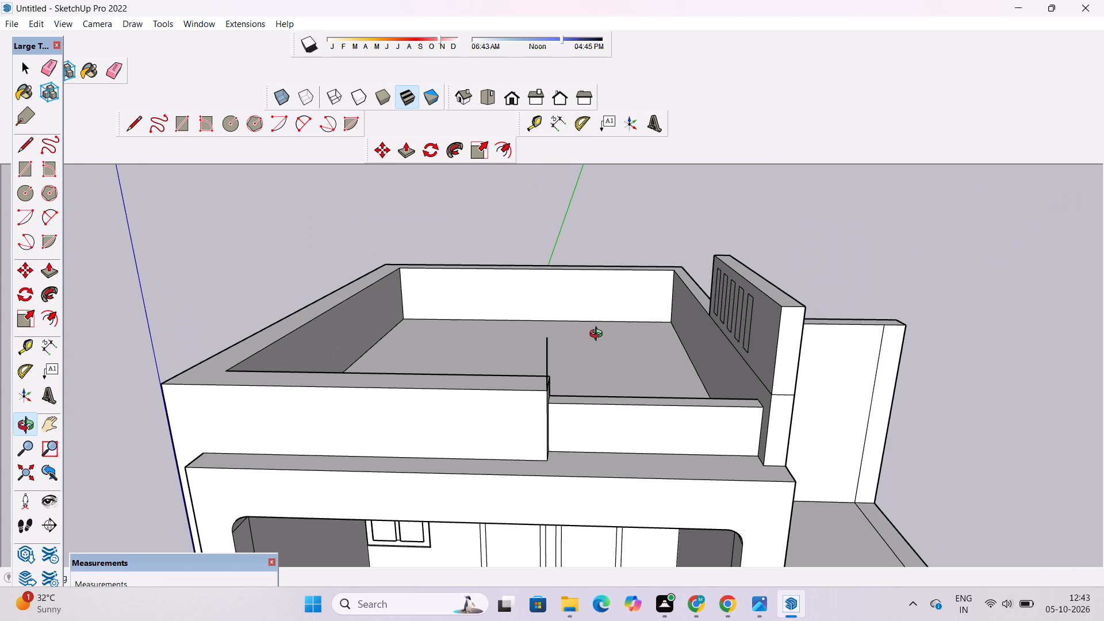
scroll(599, 335, up, 2)
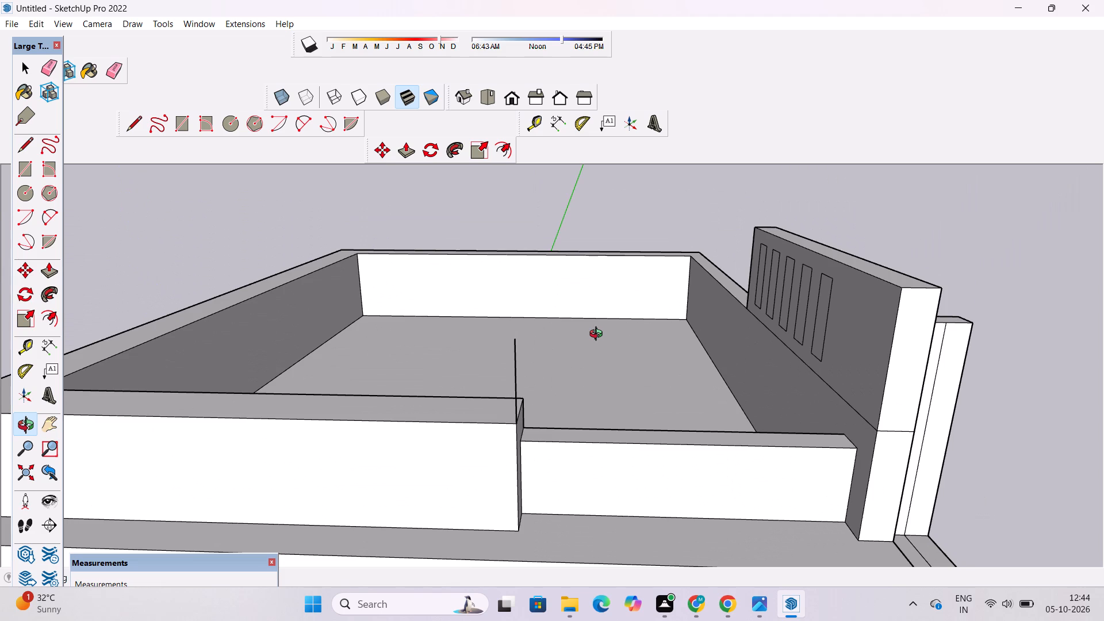
scroll(599, 335, down, 2)
scroll(532, 368, up, 4)
shift+drag(641, 337, 621, 339)
scroll(621, 339, down, 3)
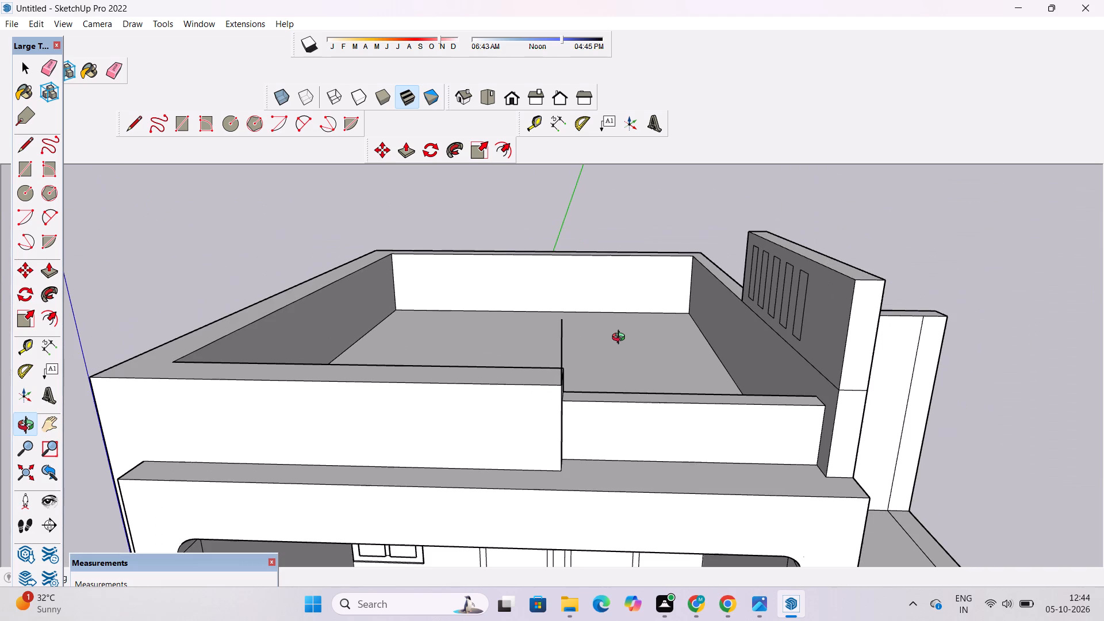
shift+drag(591, 358, 561, 377)
scroll(558, 374, down, 3)
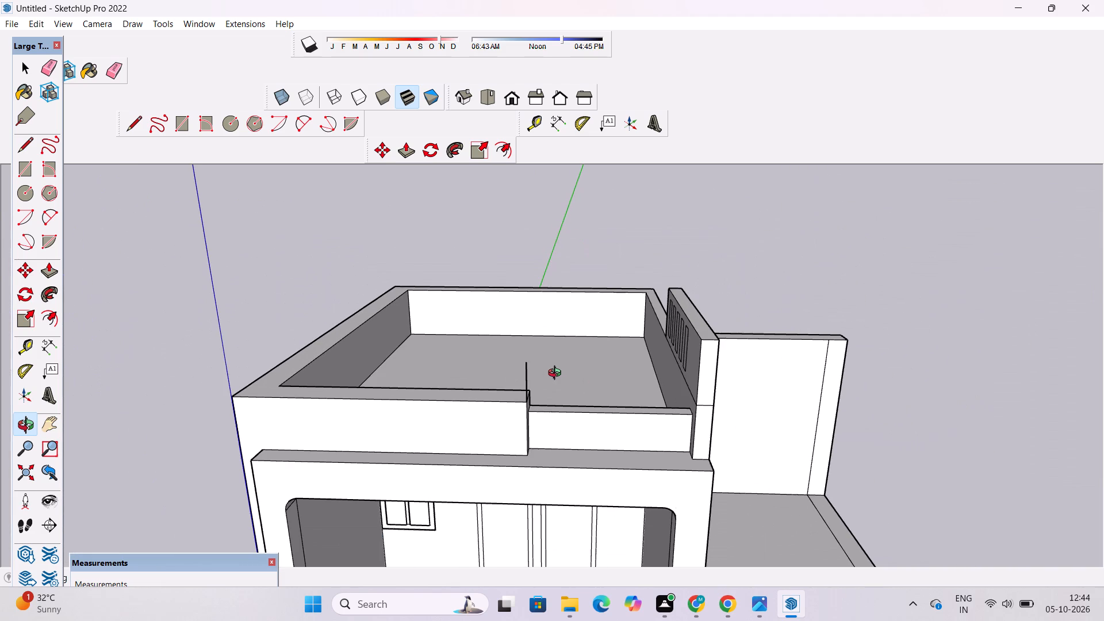
scroll(557, 374, down, 4)
scroll(553, 374, up, 3)
scroll(553, 374, down, 1)
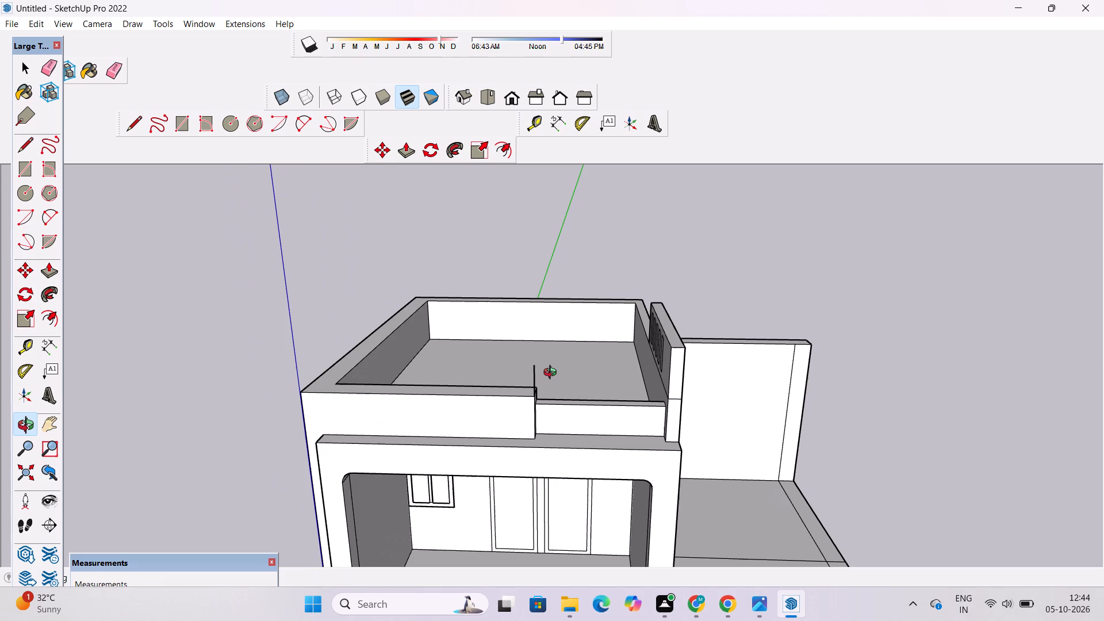
drag(555, 377, 620, 339)
scroll(623, 333, down, 4)
drag(716, 332, 712, 342)
drag(685, 356, 654, 391)
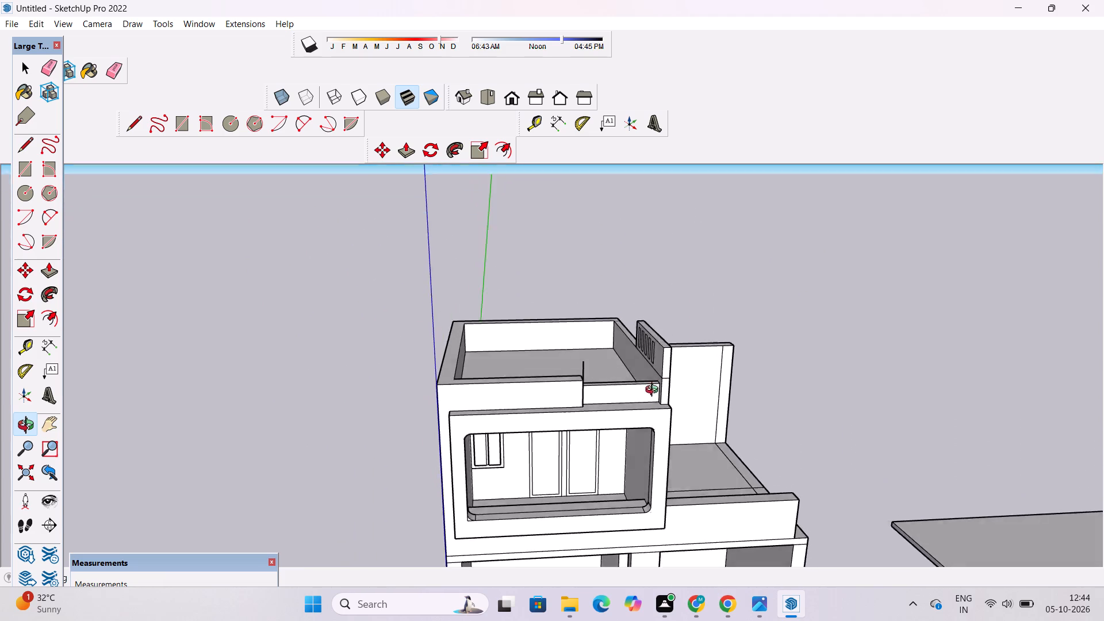
Push the raised parapet's top face down about 7 1/8", level with the tops of the rectangles.
drag(654, 391, 640, 455)
scroll(673, 319, up, 5)
drag(630, 417, 711, 420)
scroll(695, 400, up, 4)
shift+drag(695, 389, 671, 399)
drag(671, 399, 683, 400)
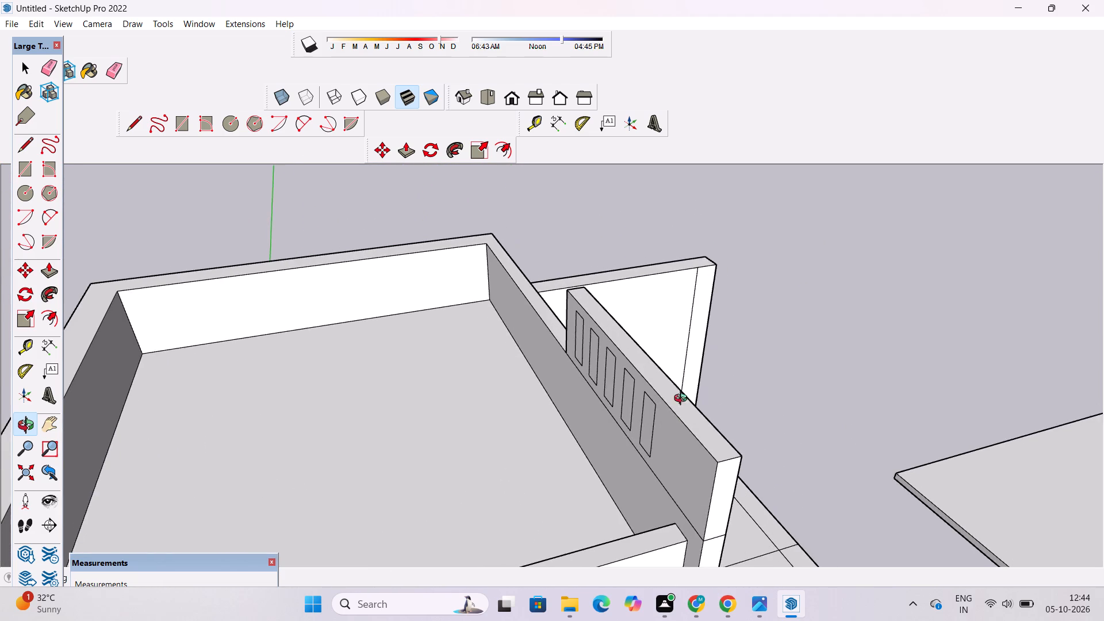
drag(683, 400, 693, 398)
key(p)
click(716, 407)
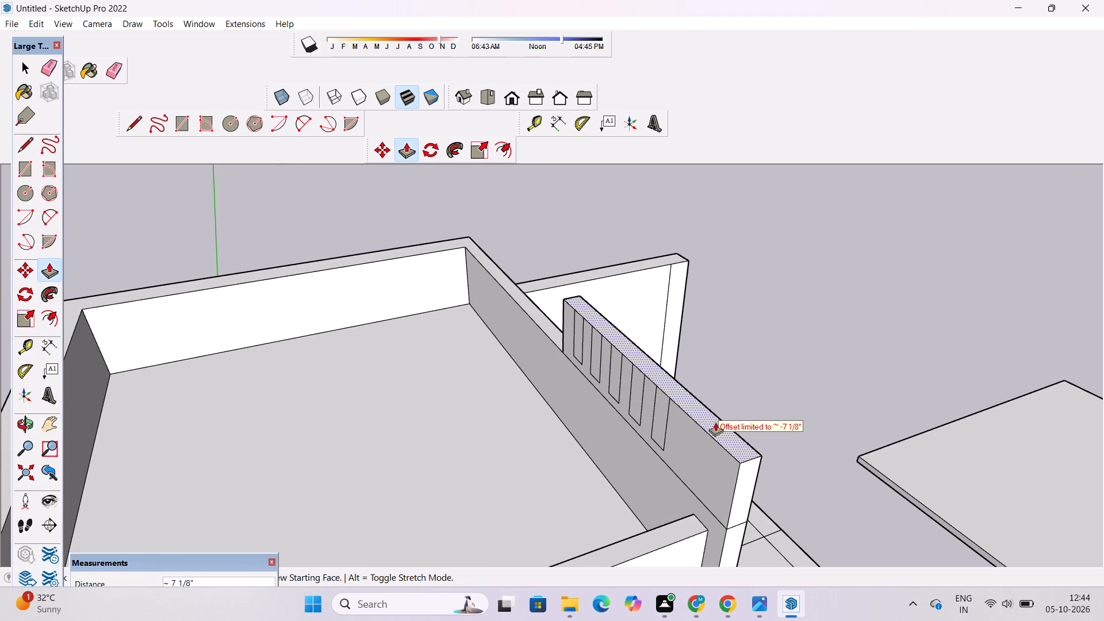
click(714, 433)
Examine the lowered terrace-side parapet against the front facade and balcony.
key(o)
scroll(663, 409, down, 6)
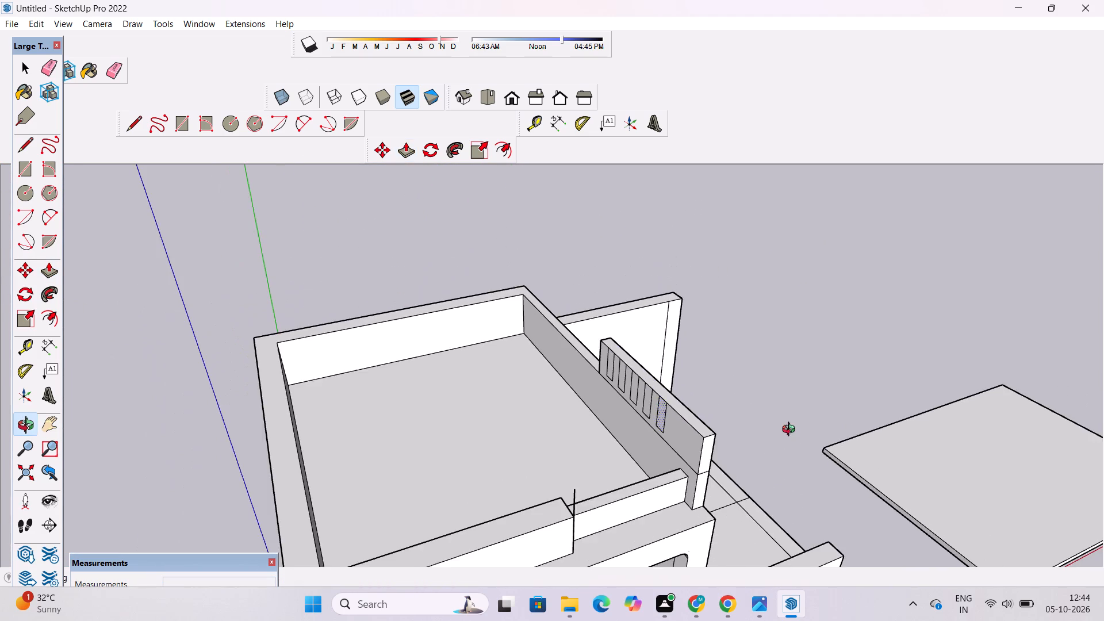
drag(791, 434, 683, 323)
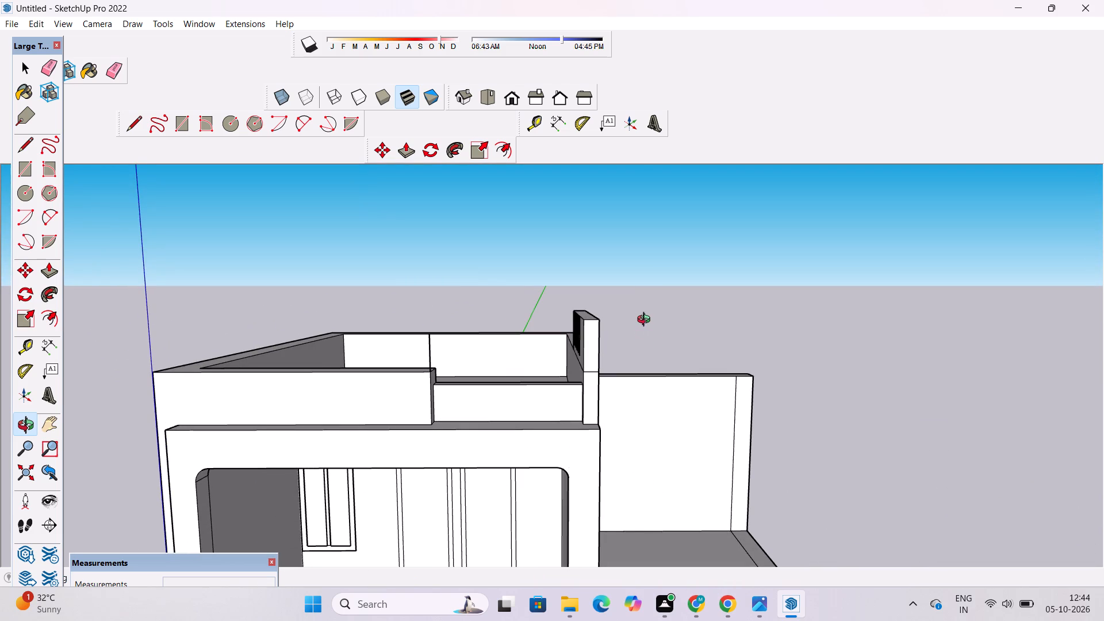
scroll(657, 305, down, 4)
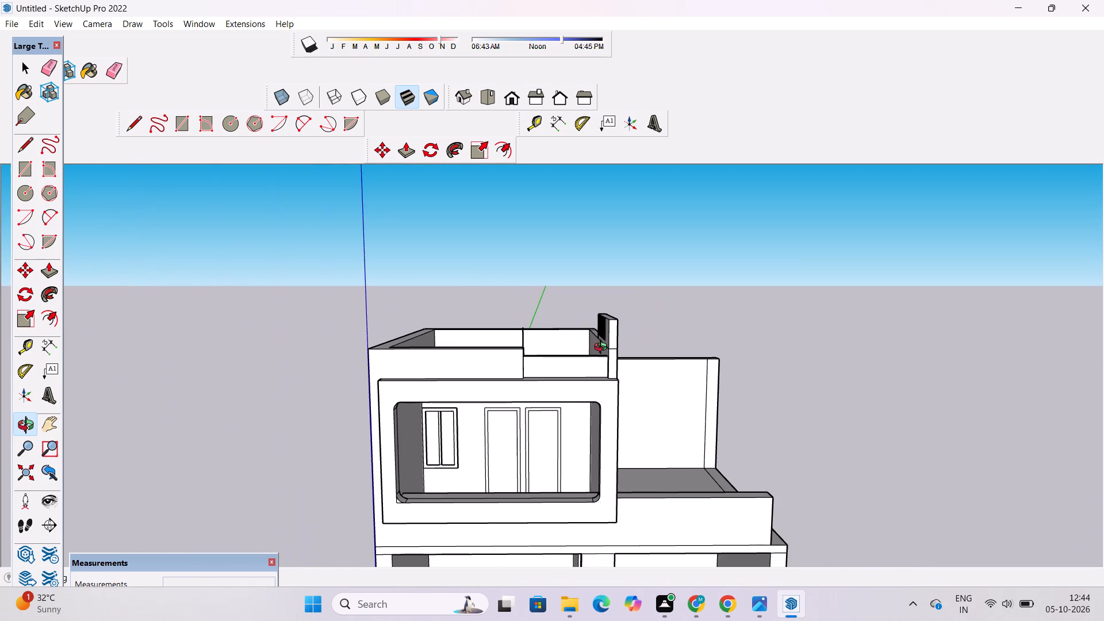
drag(603, 348, 610, 370)
scroll(620, 358, up, 2)
shift+drag(618, 348, 605, 380)
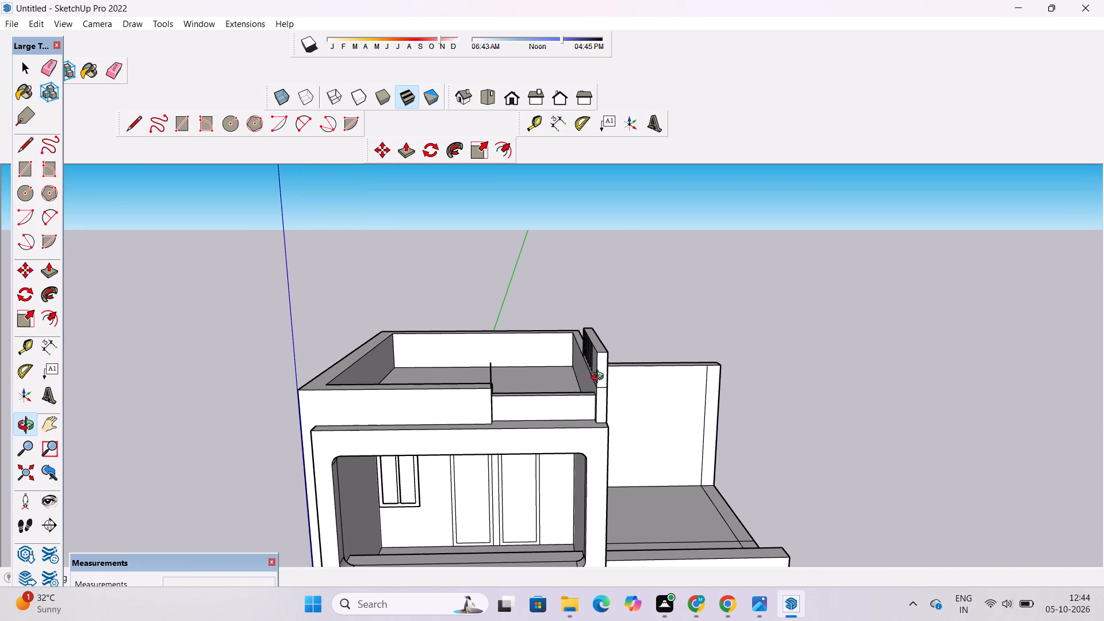
scroll(600, 378, up, 4)
shift+drag(584, 401, 592, 360)
Push the lower part of the raised parapet's front end face back 1'.
drag(600, 373, 713, 416)
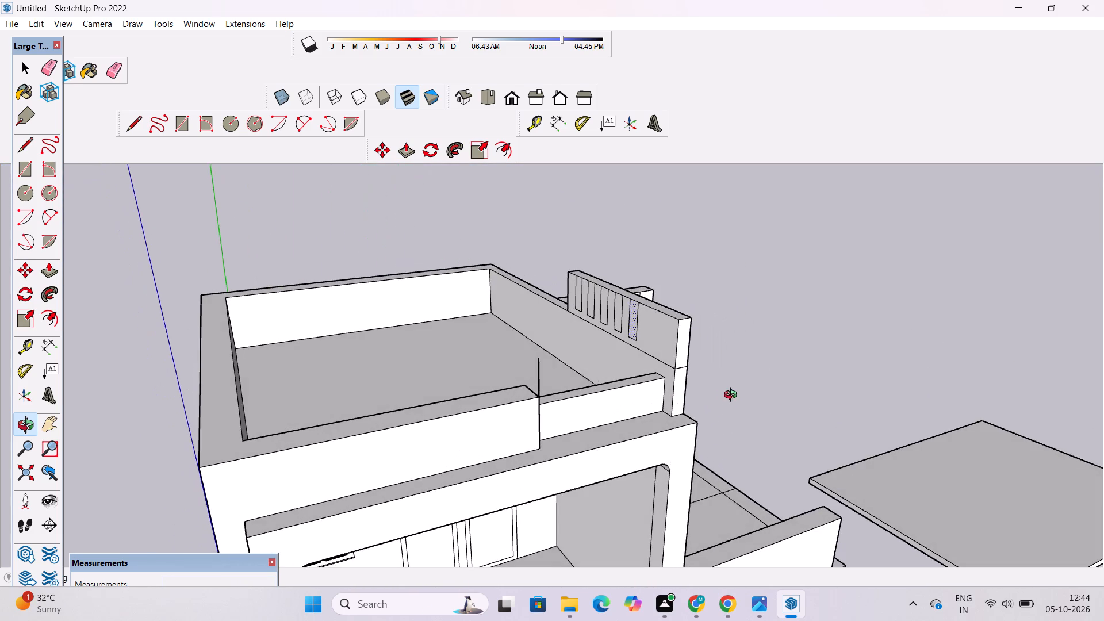
scroll(664, 390, up, 10)
shift+drag(670, 387, 621, 404)
shift+drag(623, 411, 683, 427)
scroll(689, 424, down, 5)
shift+drag(697, 419, 693, 439)
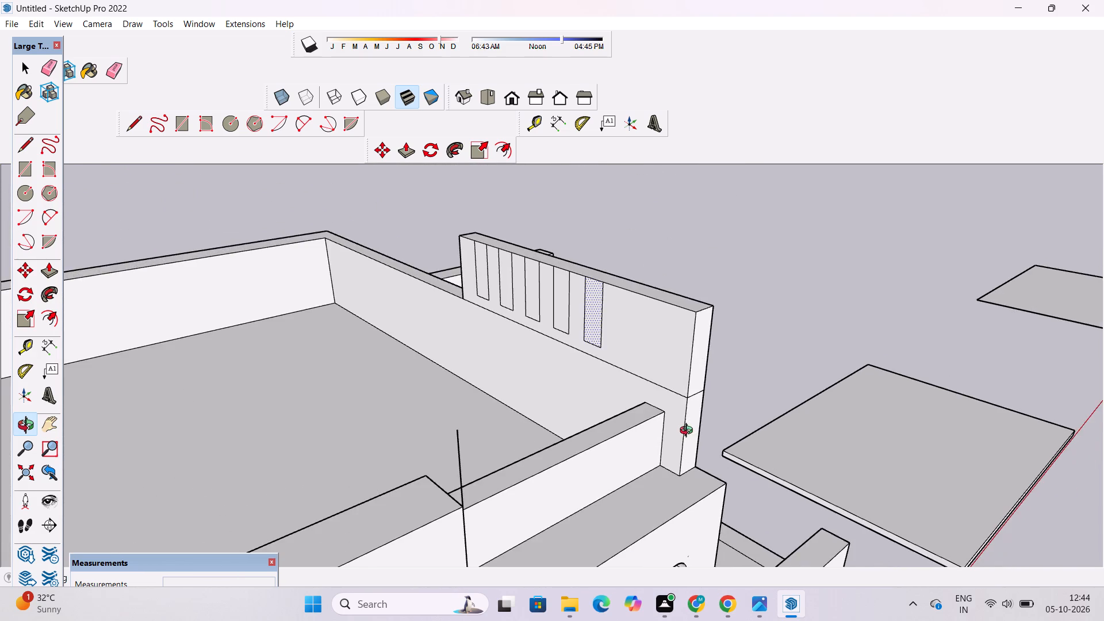
scroll(689, 432, up, 4)
key(p)
click(697, 424)
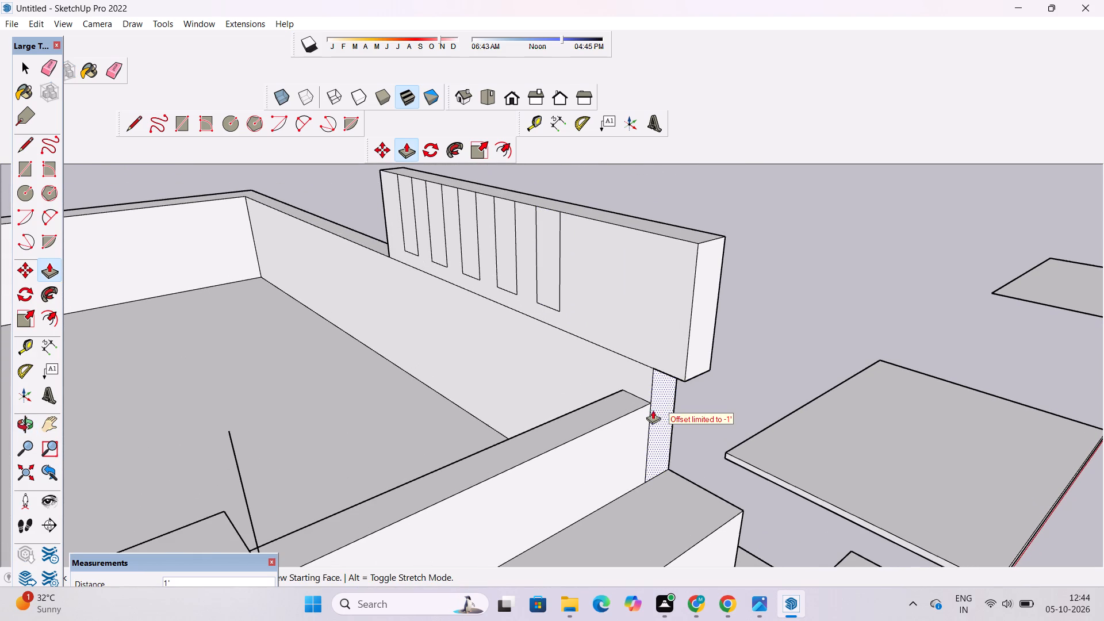
click(650, 407)
Push the upper part of the raised parapet's front end face back 1', flush with the lower part.
click(701, 343)
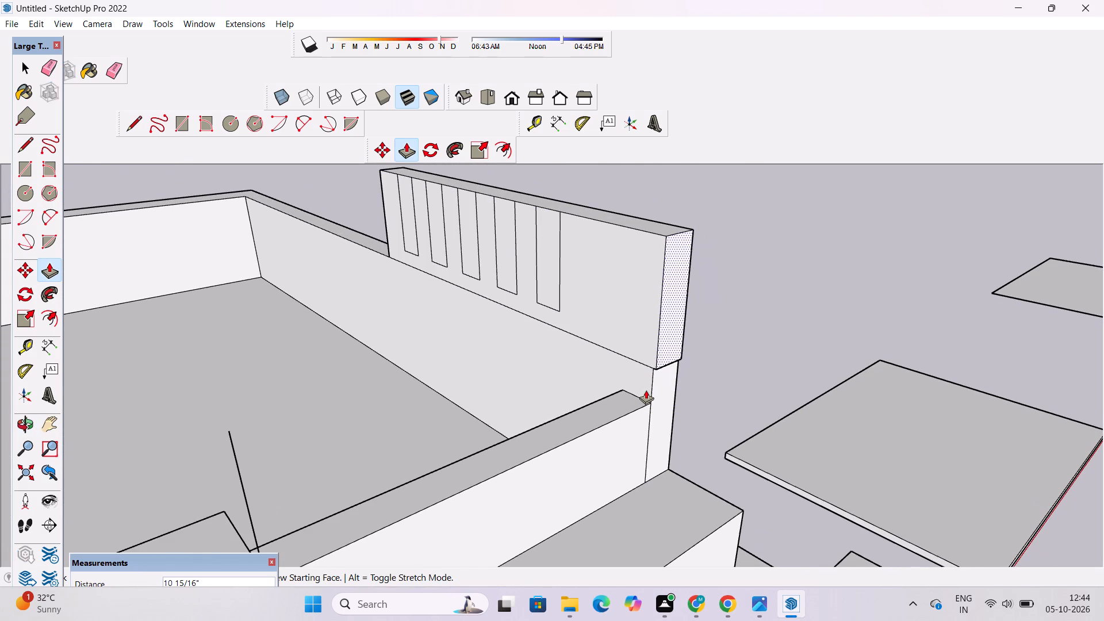
click(646, 390)
click(671, 349)
click(656, 367)
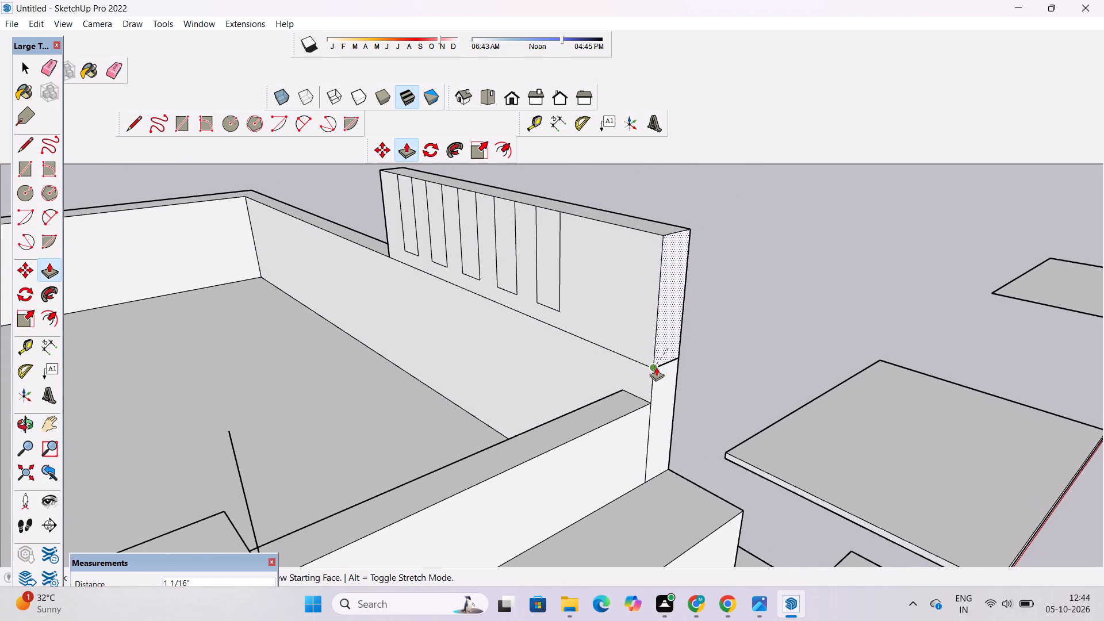
Examine the shortened raised parapet together with the front roof parapet from the front and above.
key(o)
scroll(657, 355, down, 4)
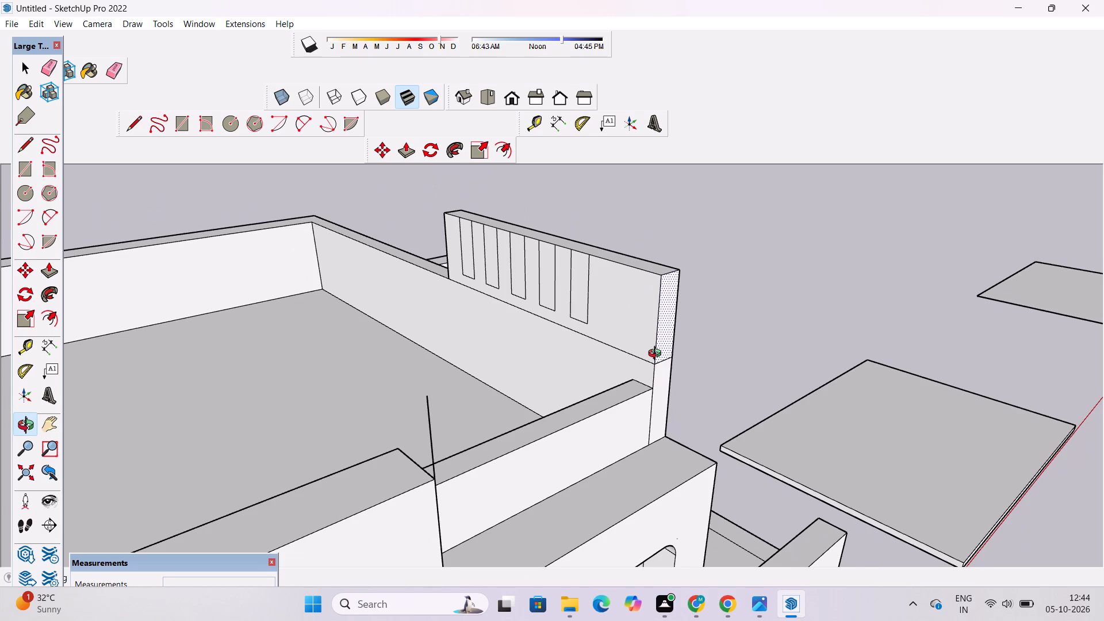
scroll(660, 355, down, 3)
scroll(679, 351, up, 2)
drag(760, 346, 688, 355)
scroll(658, 324, down, 5)
shift+drag(657, 328, 675, 372)
shift+drag(675, 372, 616, 373)
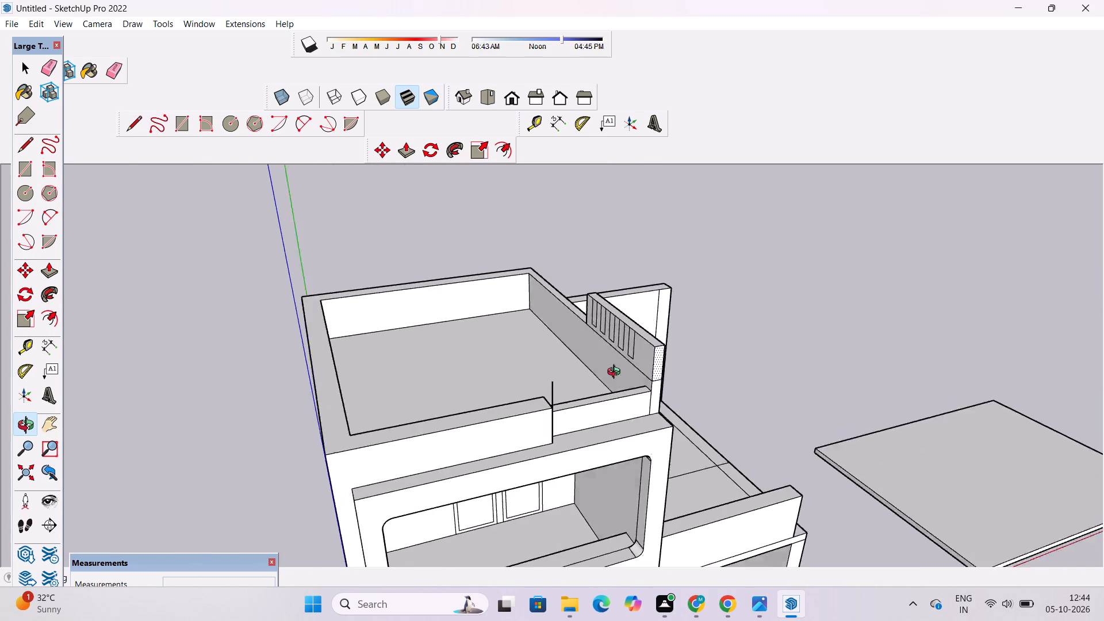
shift+drag(616, 373, 614, 373)
key(space)
click(806, 346)
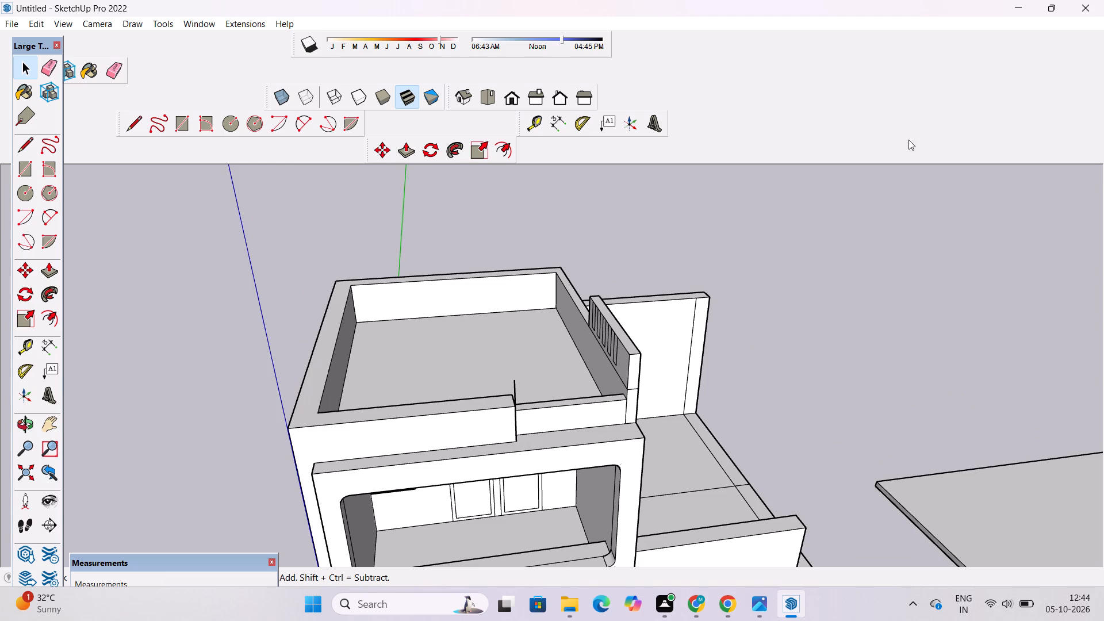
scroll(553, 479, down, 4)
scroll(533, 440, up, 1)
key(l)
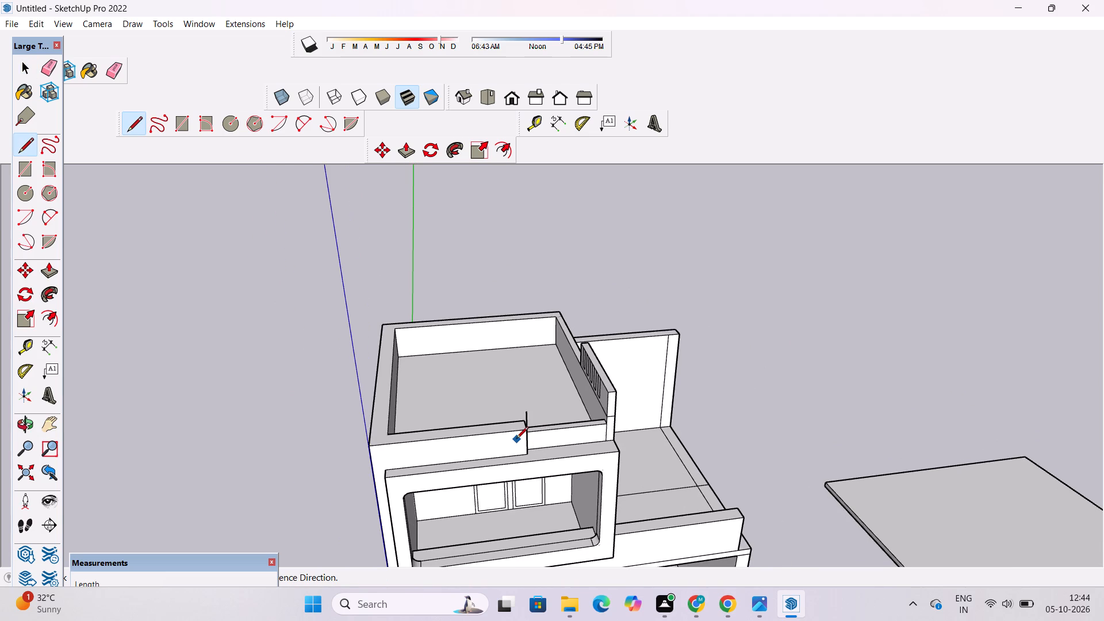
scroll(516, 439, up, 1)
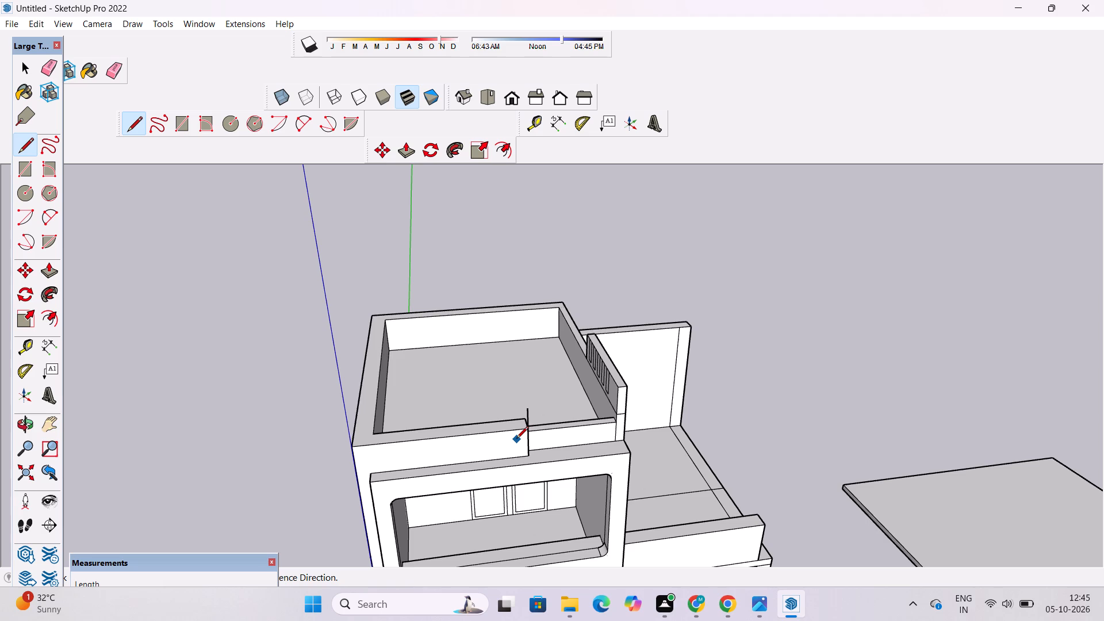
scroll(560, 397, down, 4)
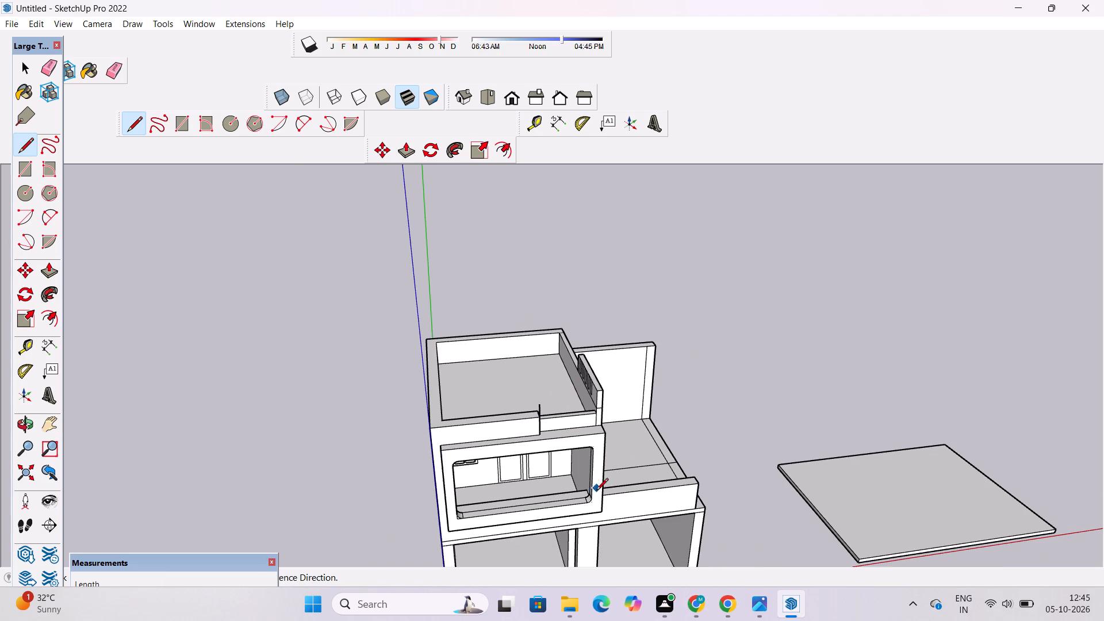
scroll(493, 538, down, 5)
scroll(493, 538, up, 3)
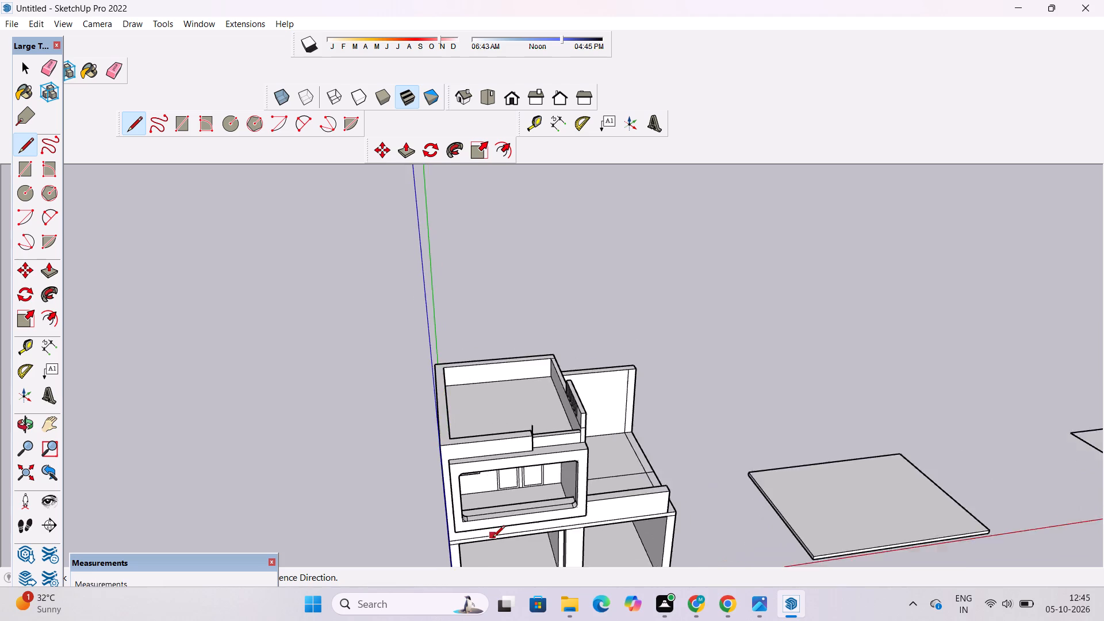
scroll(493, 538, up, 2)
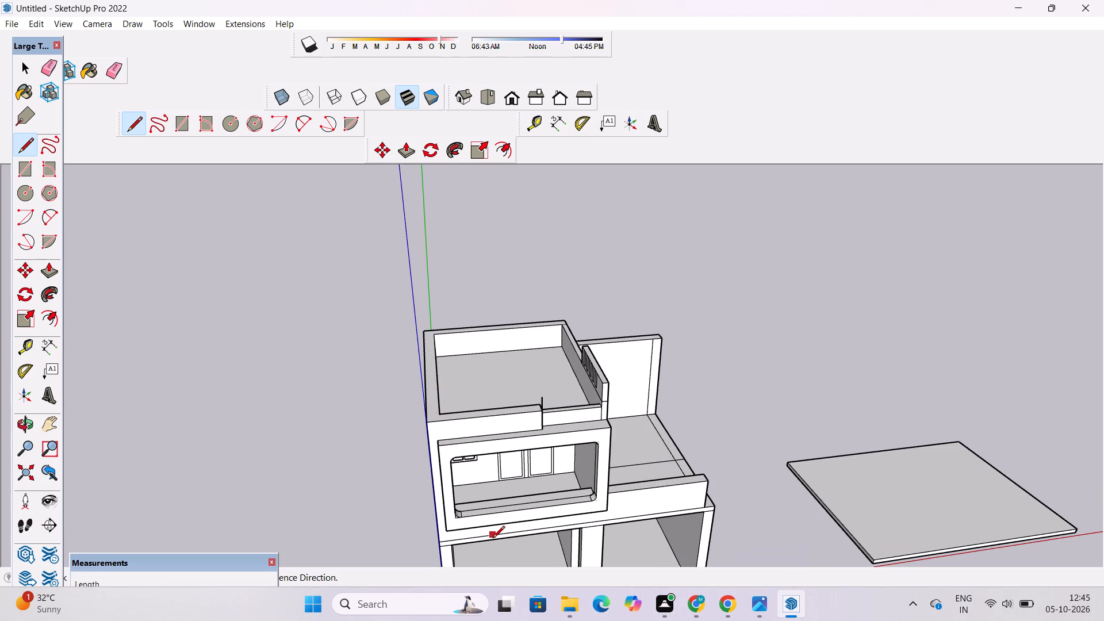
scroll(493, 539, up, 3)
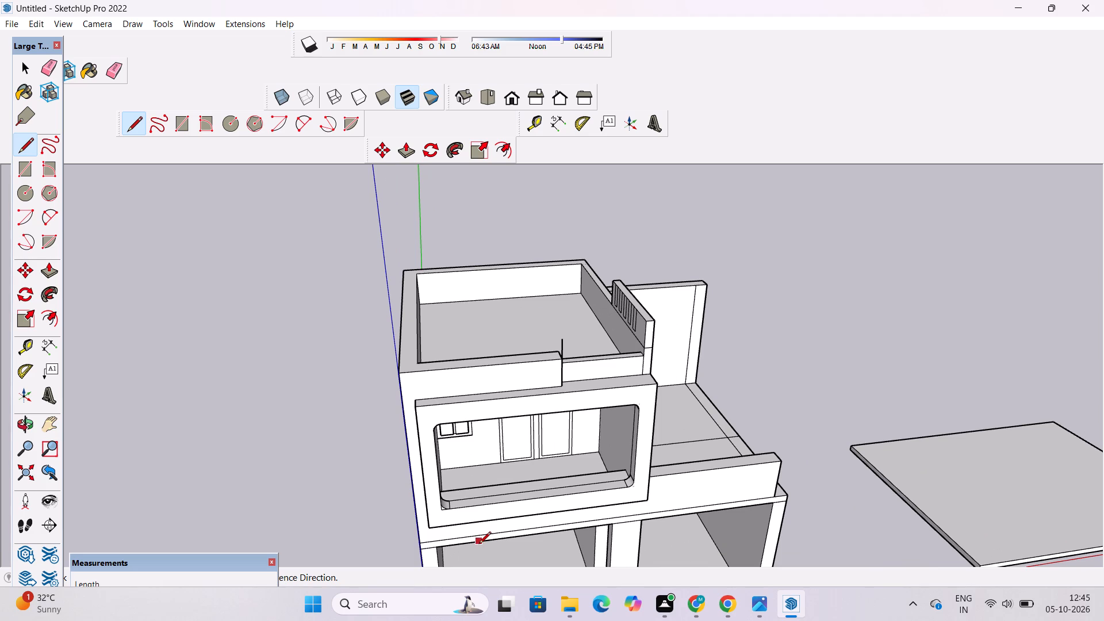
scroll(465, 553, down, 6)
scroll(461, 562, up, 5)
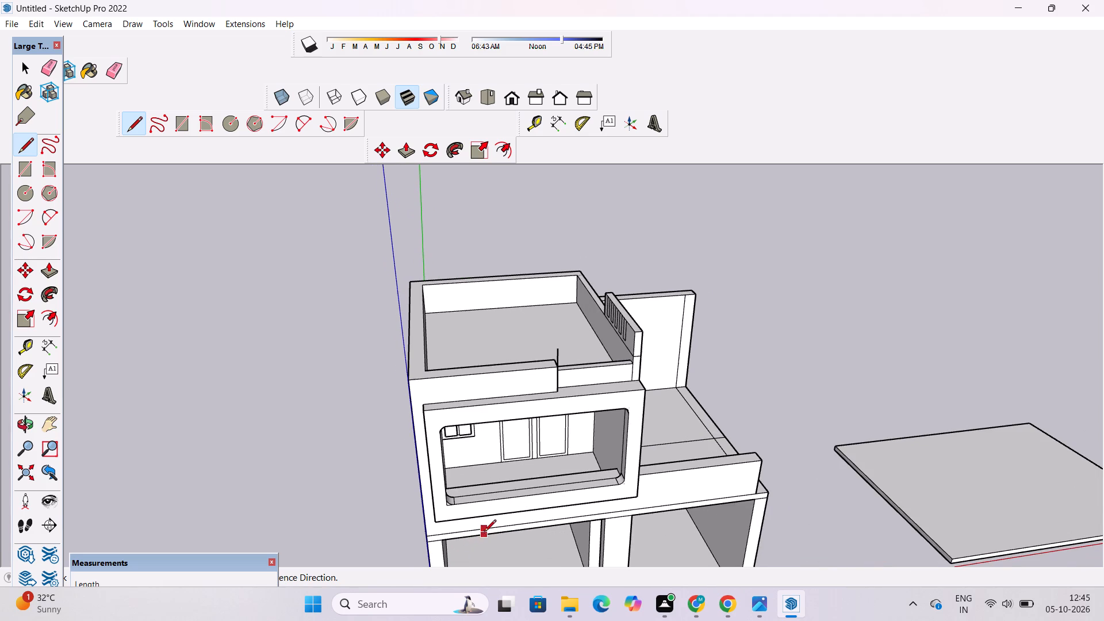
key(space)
Examine the stepped front roof parapet, its freestanding vertical line and the raised terrace-side parapet from the front, side and above.
key(o)
scroll(492, 486, up, 5)
shift+drag(534, 458, 485, 487)
scroll(568, 298, up, 4)
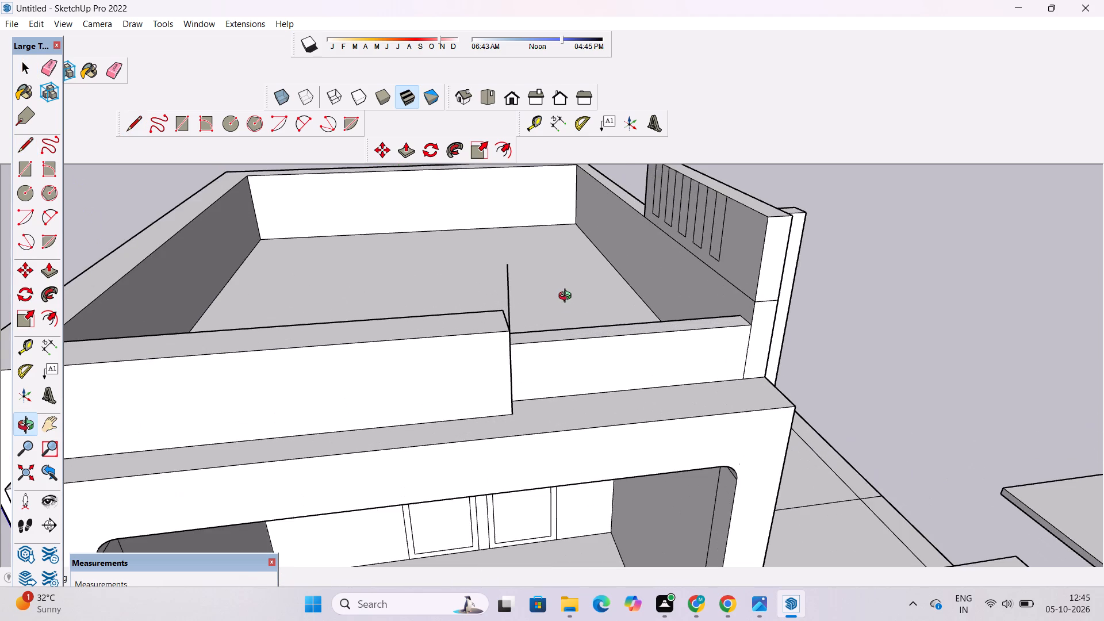
drag(595, 261, 513, 283)
scroll(512, 283, down, 4)
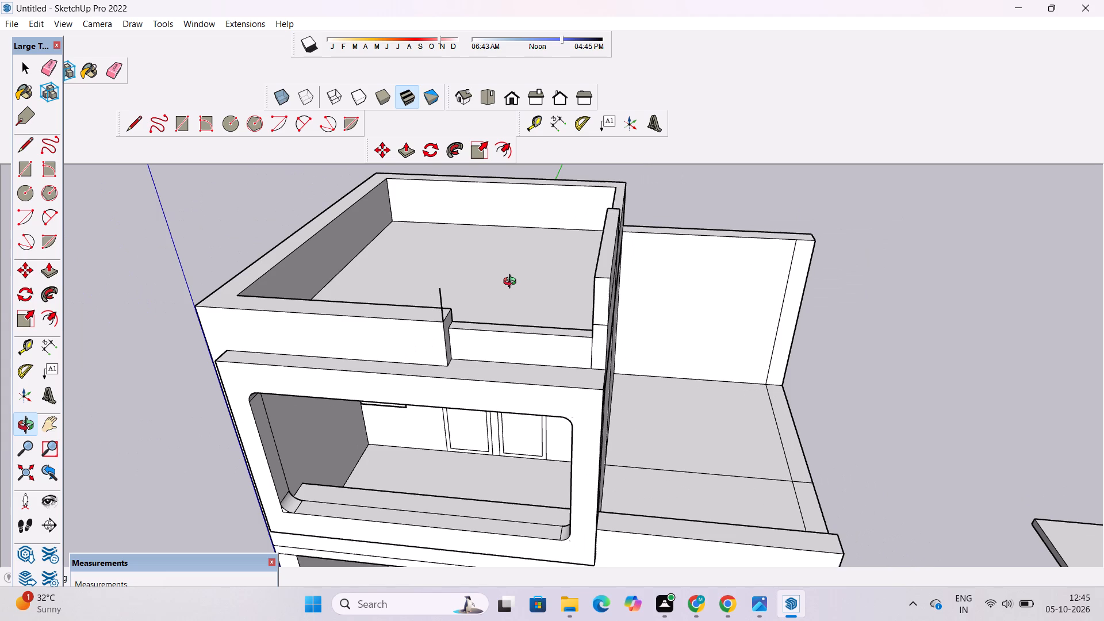
scroll(512, 283, down, 6)
drag(468, 427, 513, 291)
scroll(496, 282, up, 1)
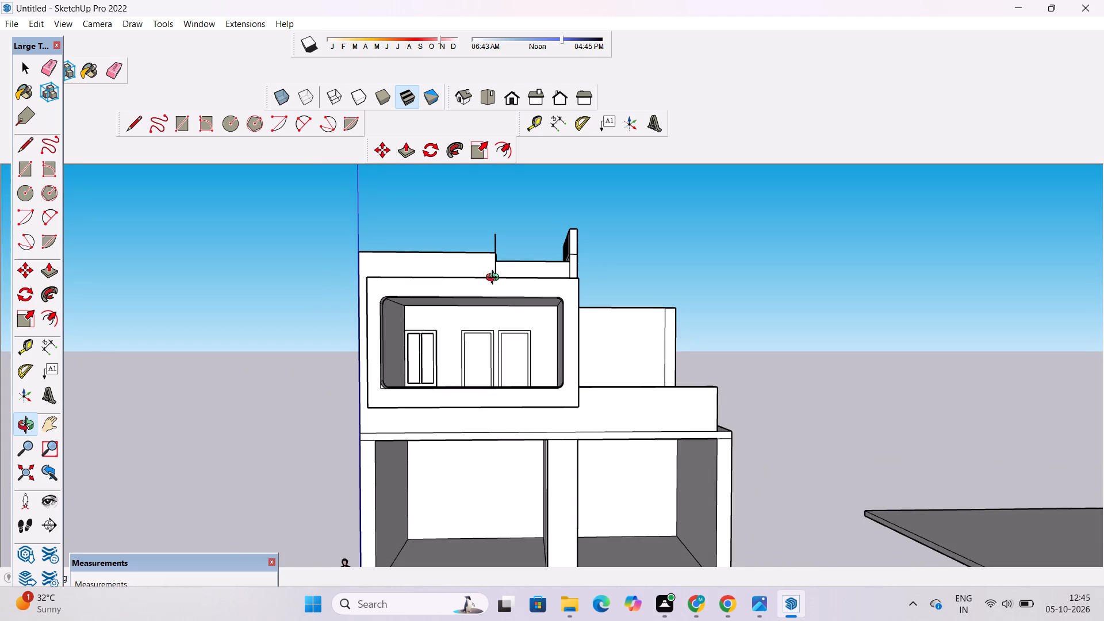
shift+click(495, 279)
click(496, 285)
scroll(492, 294, down, 1)
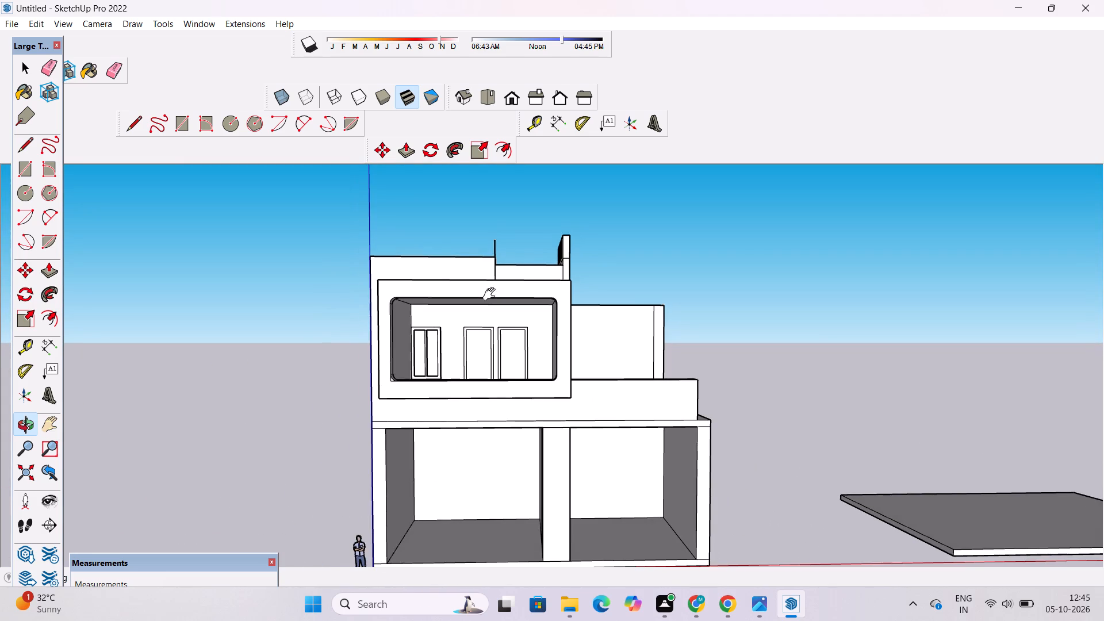
shift+drag(492, 294, 478, 304)
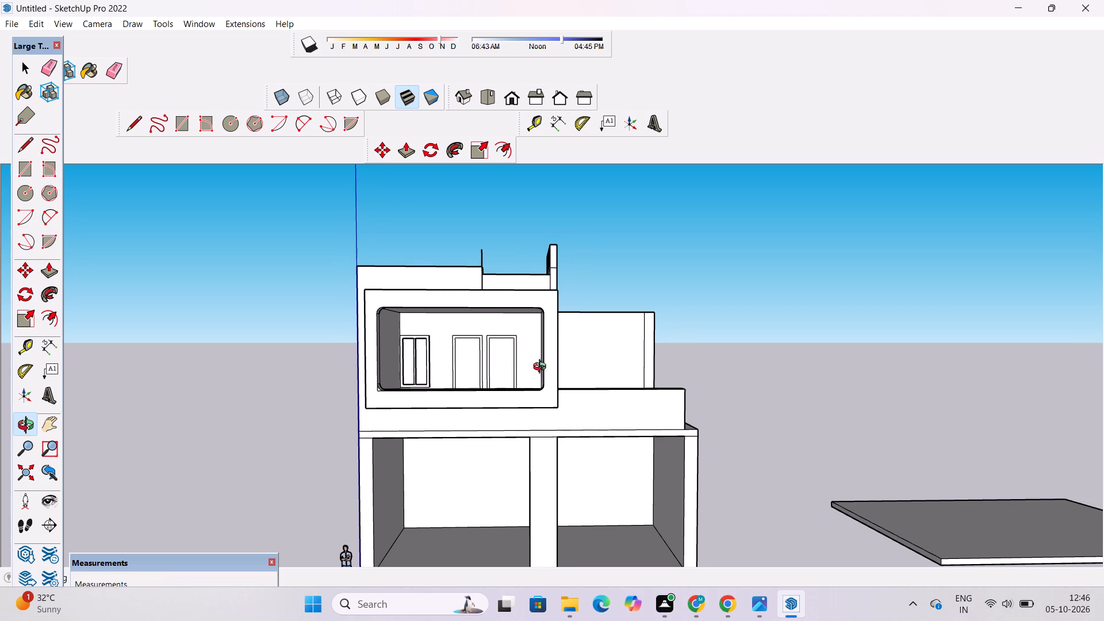
scroll(555, 359, down, 3)
scroll(503, 285, up, 8)
shift+drag(514, 283, 473, 287)
drag(489, 296, 477, 332)
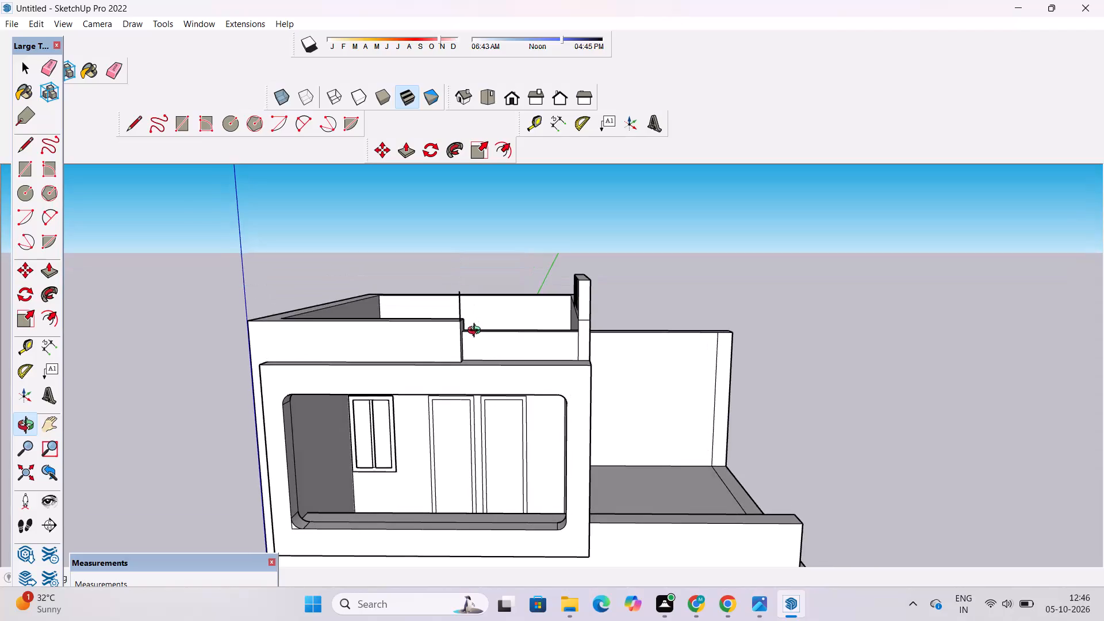
scroll(478, 330, up, 2)
shift+drag(509, 319, 434, 318)
scroll(432, 316, down, 5)
scroll(423, 294, up, 1)
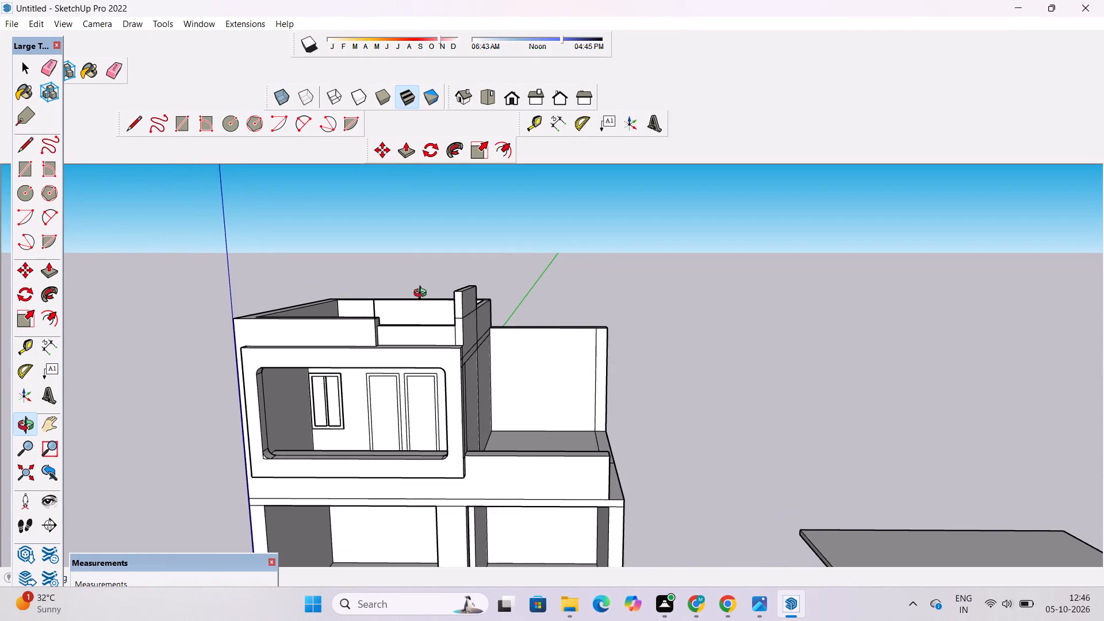
shift+drag(422, 298, 485, 350)
scroll(491, 363, up, 4)
shift+drag(489, 363, 484, 357)
Extend the freestanding vertical line at the front parapet's step upward by about 11" with the Line tool.
key(l)
scroll(473, 367, up, 2)
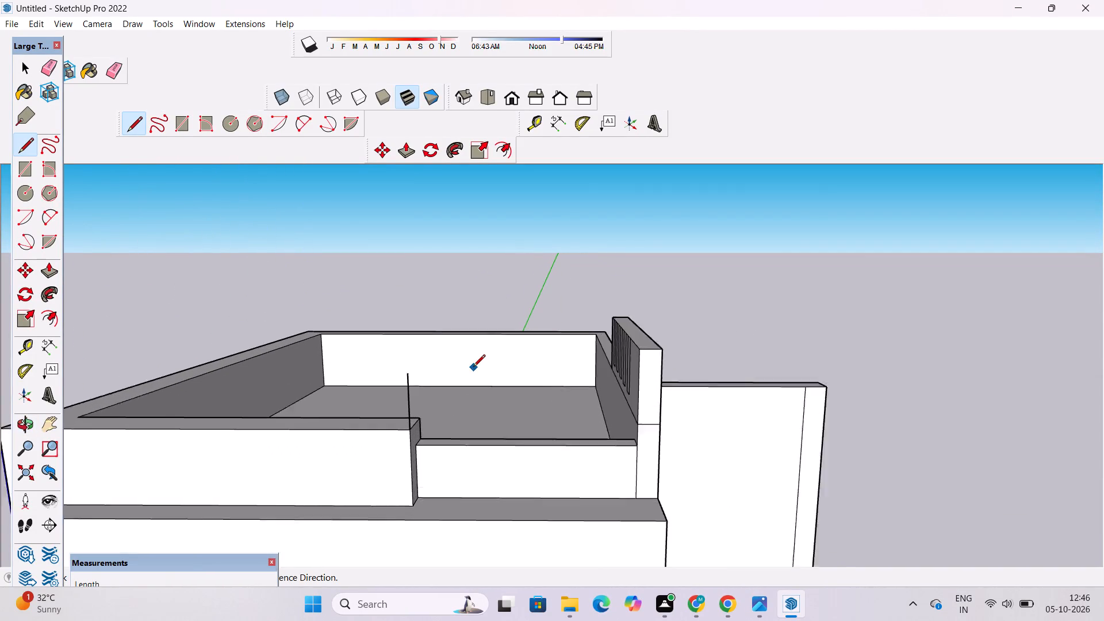
scroll(473, 367, up, 1)
click(389, 375)
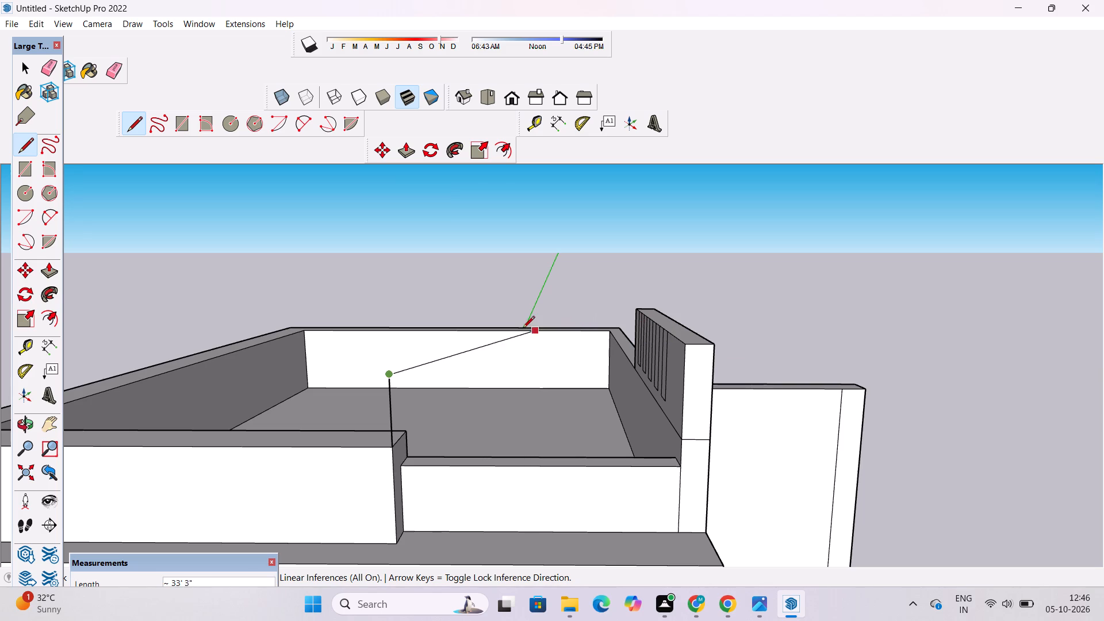
click(386, 351)
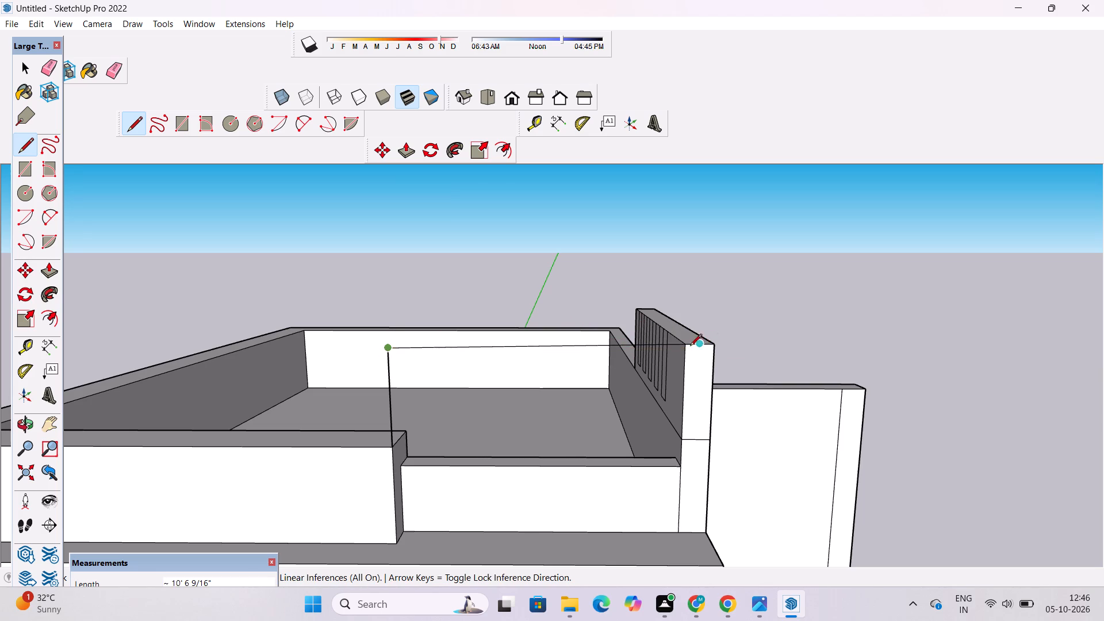
Add another short vertical segment on top of the extended line at the front parapet's step.
scroll(679, 348, up, 8)
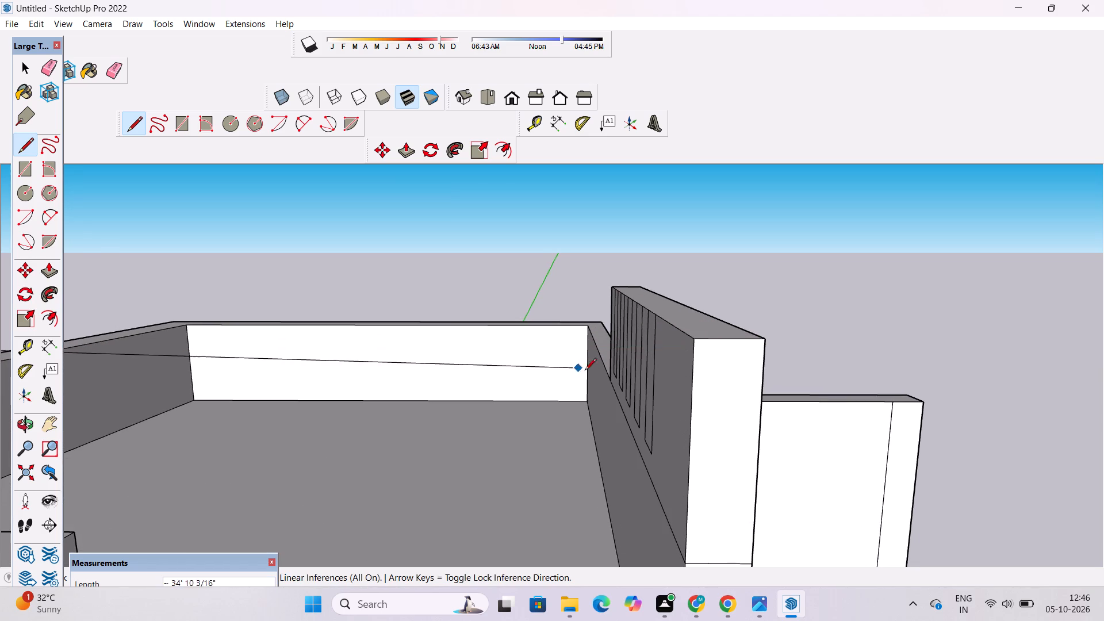
scroll(585, 371, down, 6)
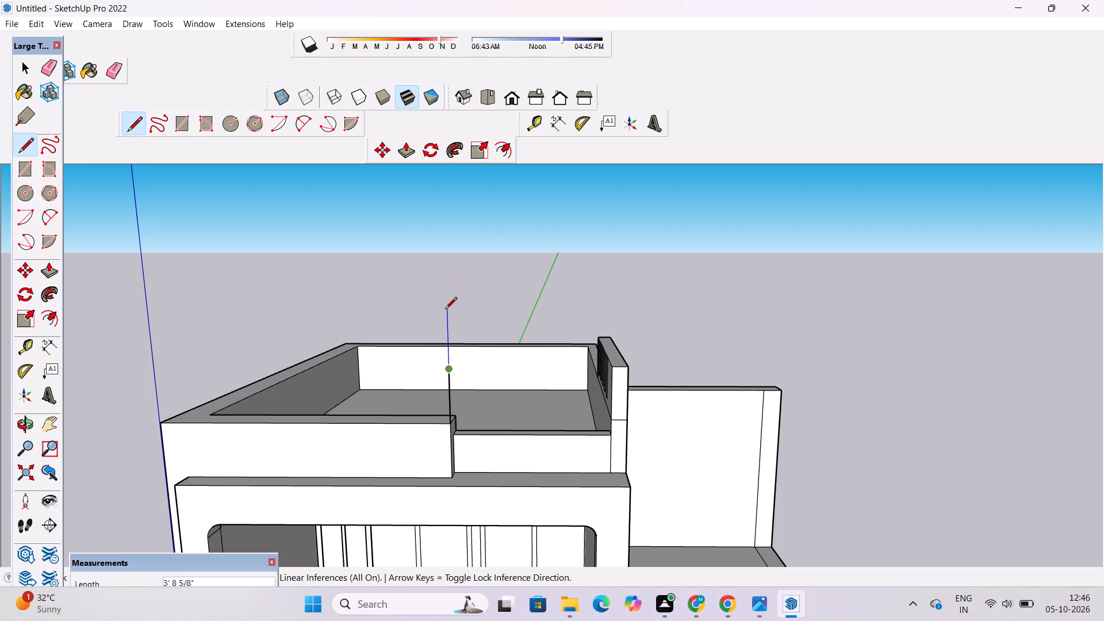
scroll(443, 354, up, 4)
scroll(443, 357, down, 5)
scroll(691, 374, up, 4)
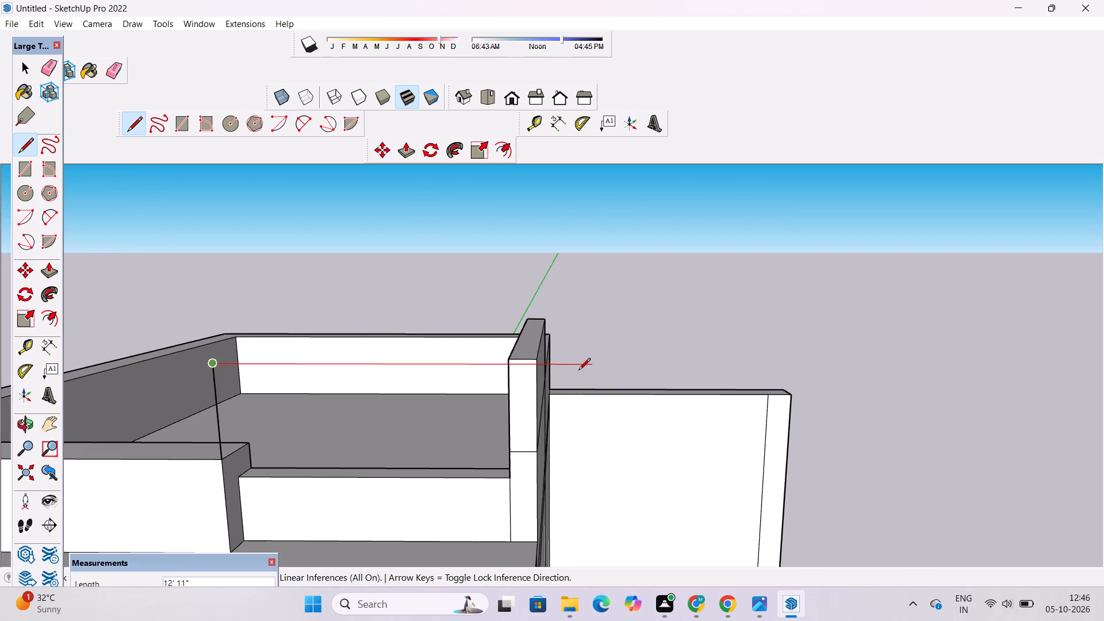
scroll(578, 371, up, 3)
scroll(458, 369, down, 8)
scroll(515, 370, up, 4)
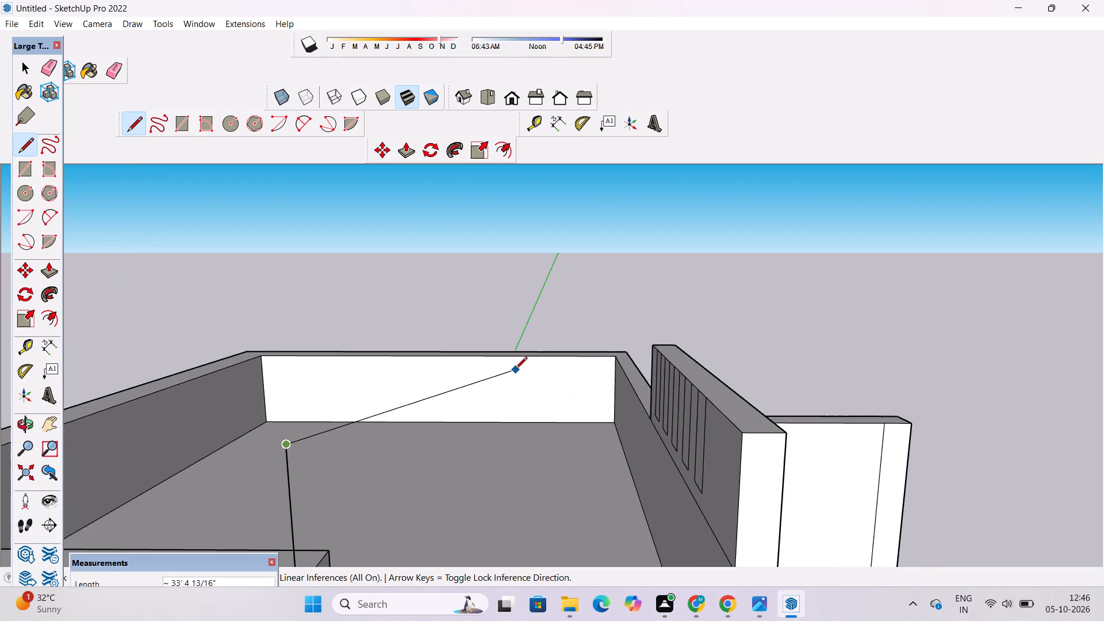
scroll(520, 364, down, 4)
scroll(571, 371, up, 3)
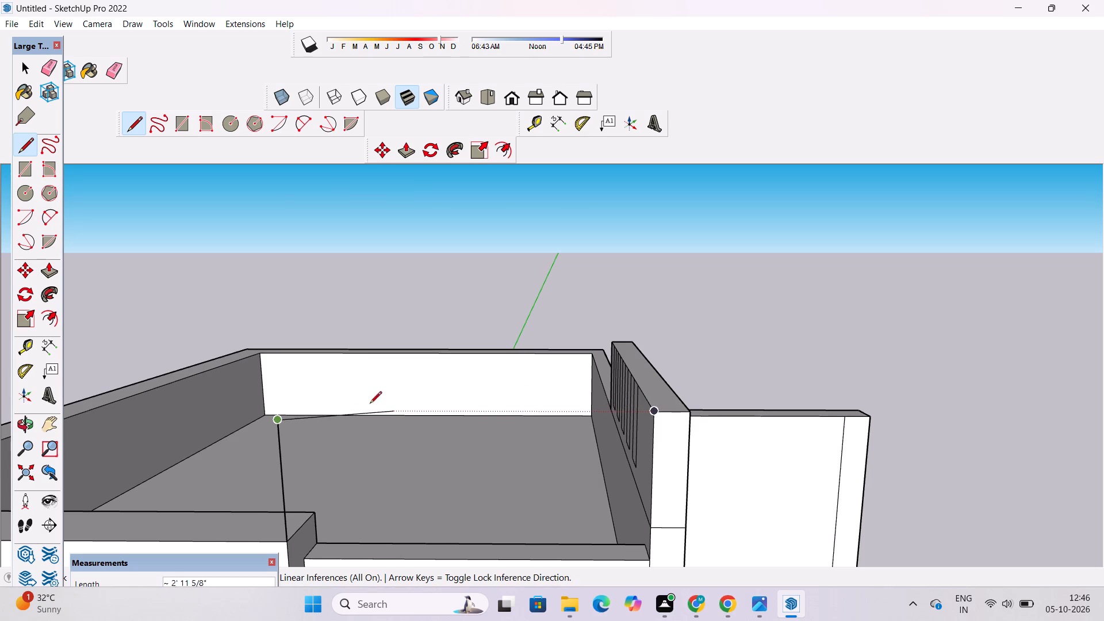
scroll(271, 415, up, 4)
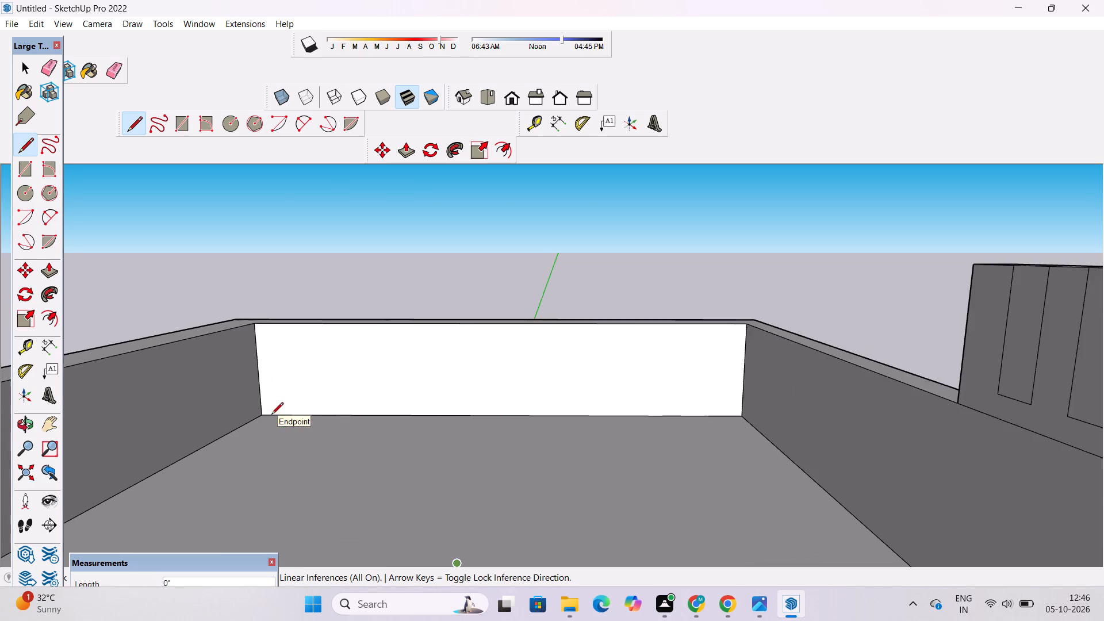
scroll(271, 415, down, 4)
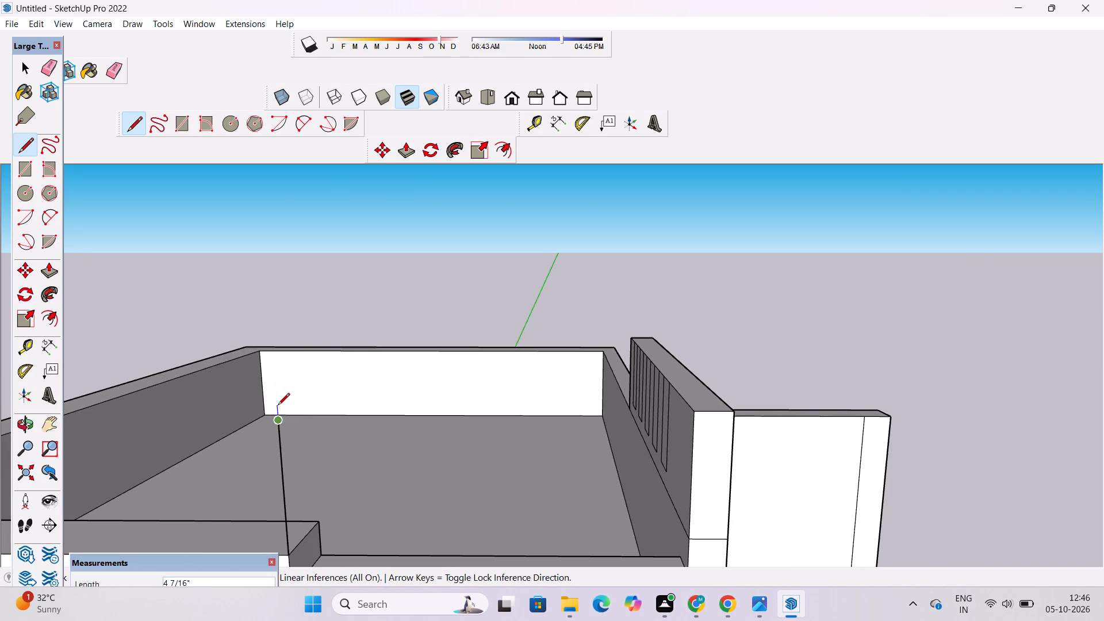
click(275, 396)
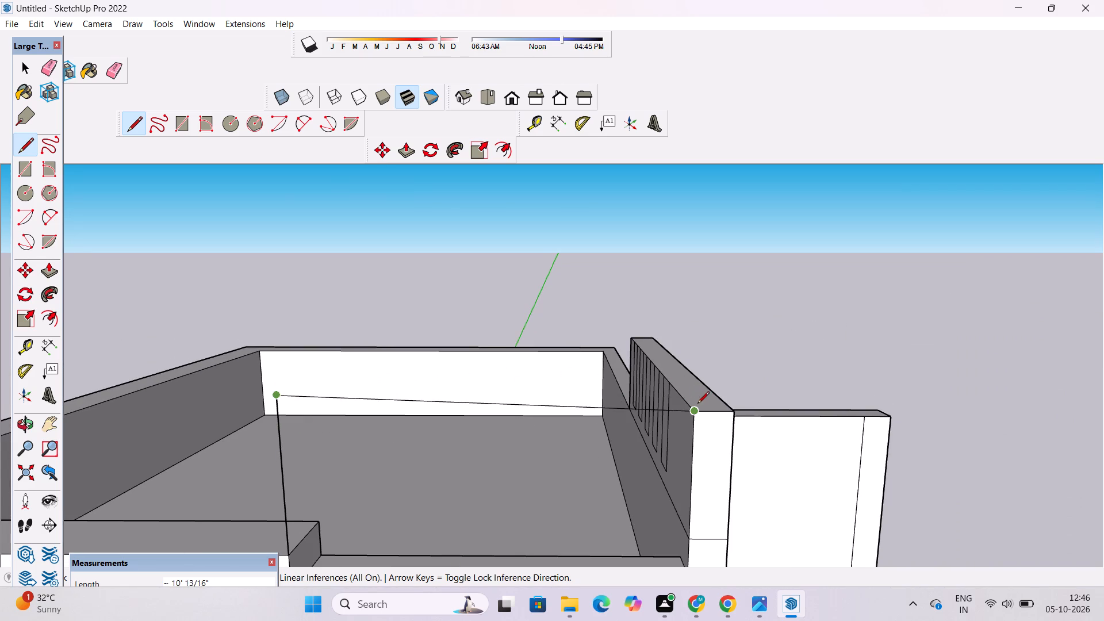
key(space)
Draw a horizontal line about 10' 3" long from the raised parapet's inner top front corner toward the vertical line, parallel to the red axis.
text(v)
key(l)
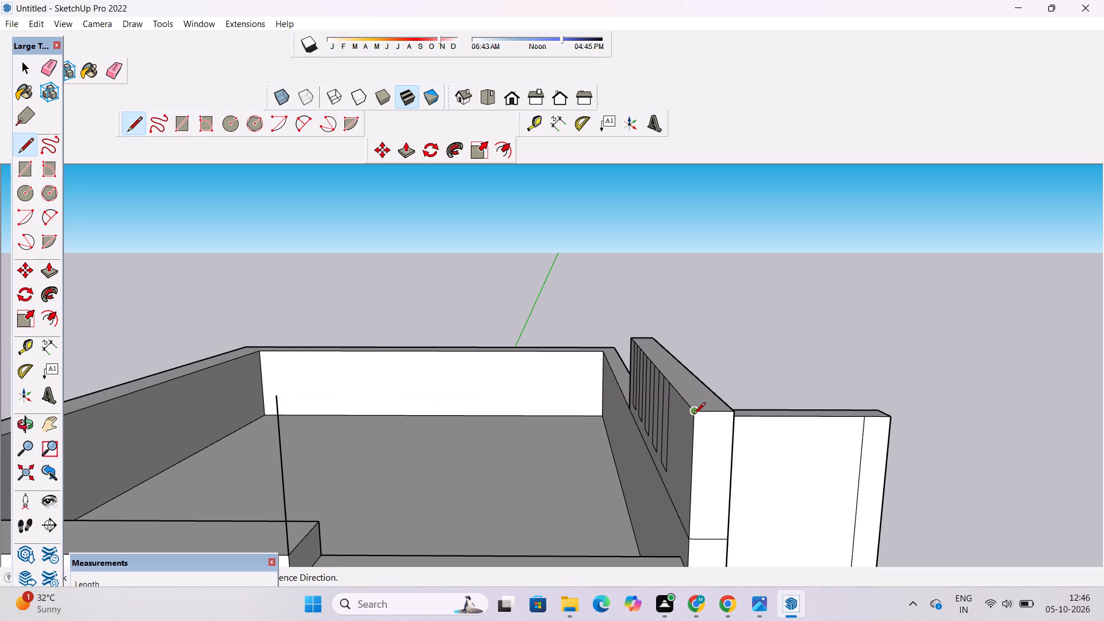
click(693, 415)
scroll(693, 415, down, 3)
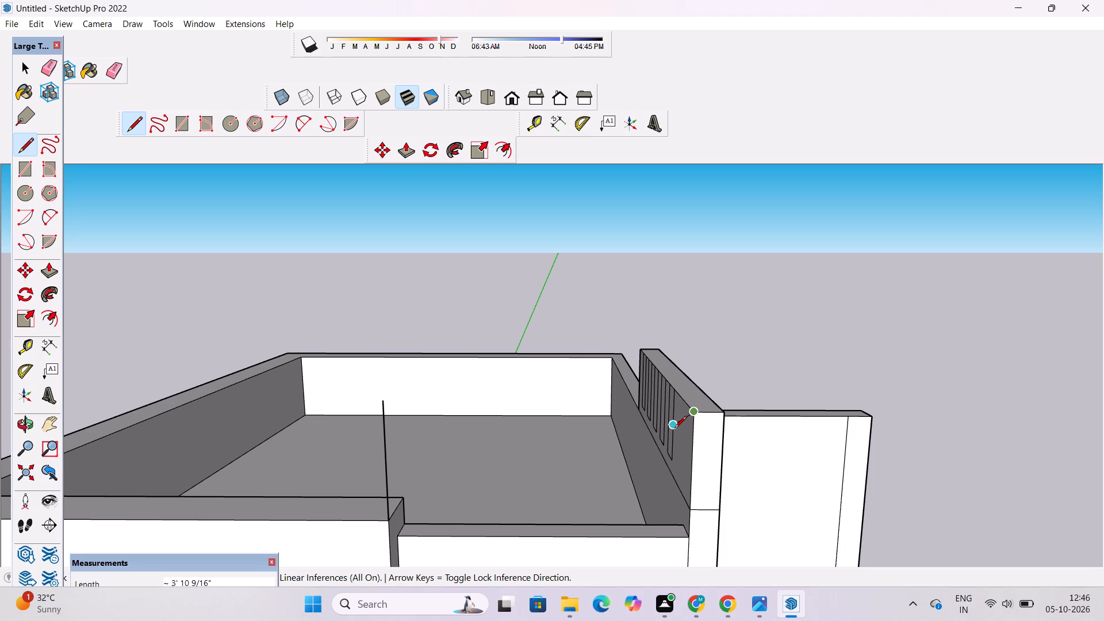
scroll(678, 427, down, 5)
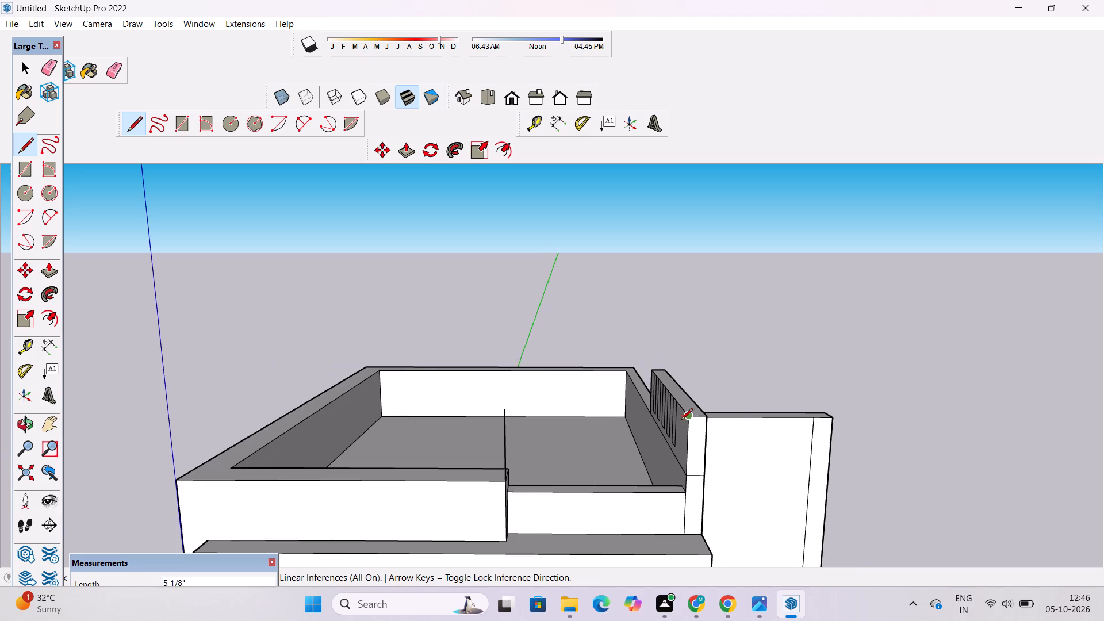
scroll(569, 410, up, 4)
scroll(509, 417, down, 2)
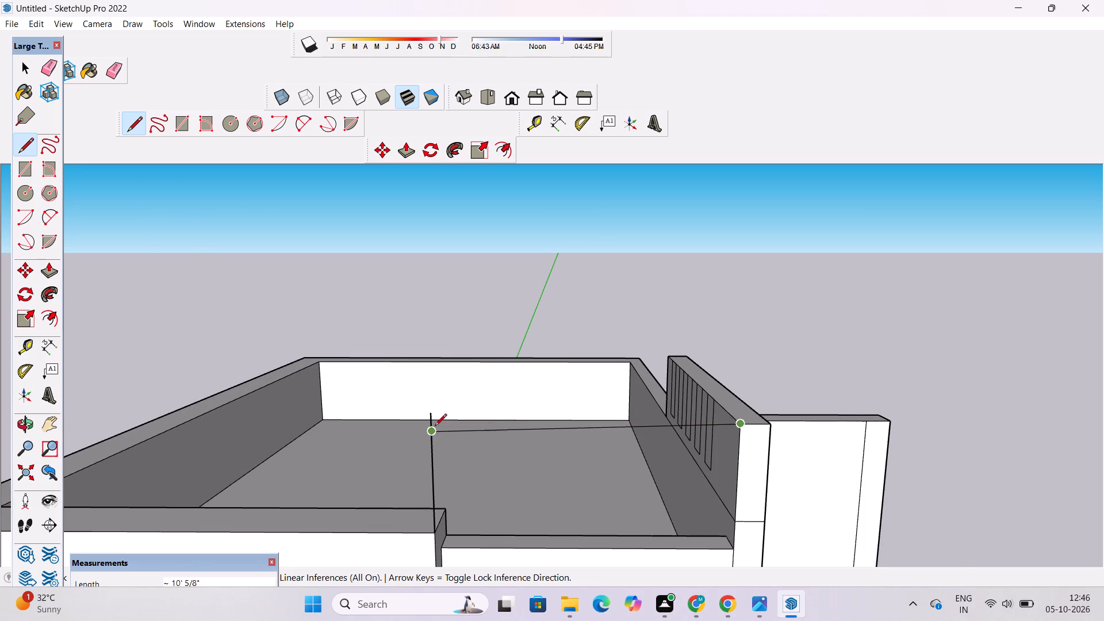
scroll(437, 428, up, 3)
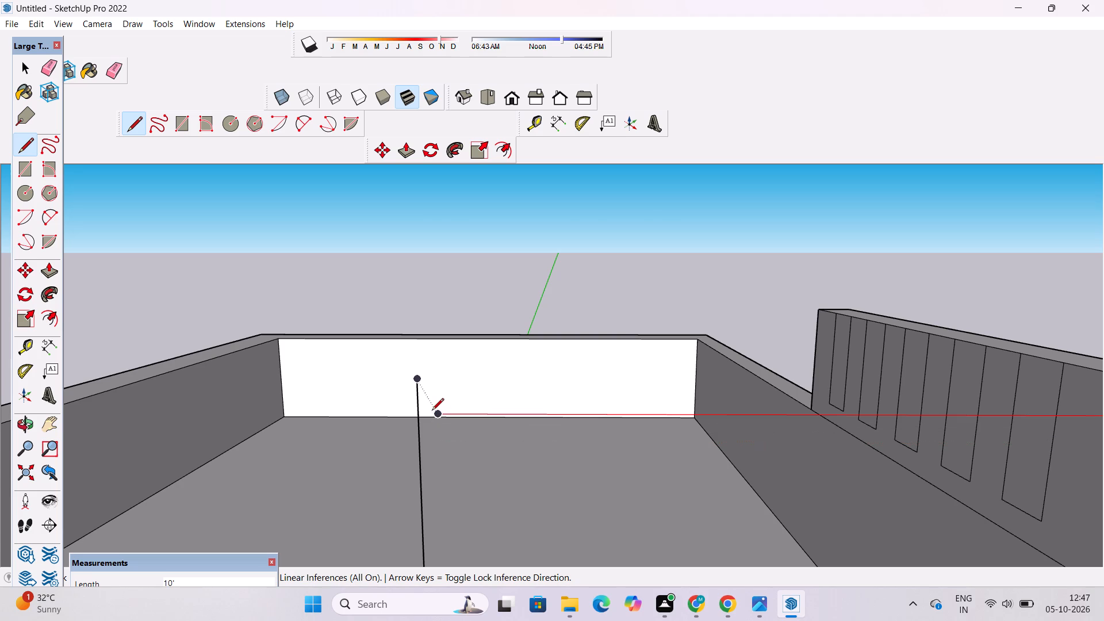
scroll(432, 411, up, 1)
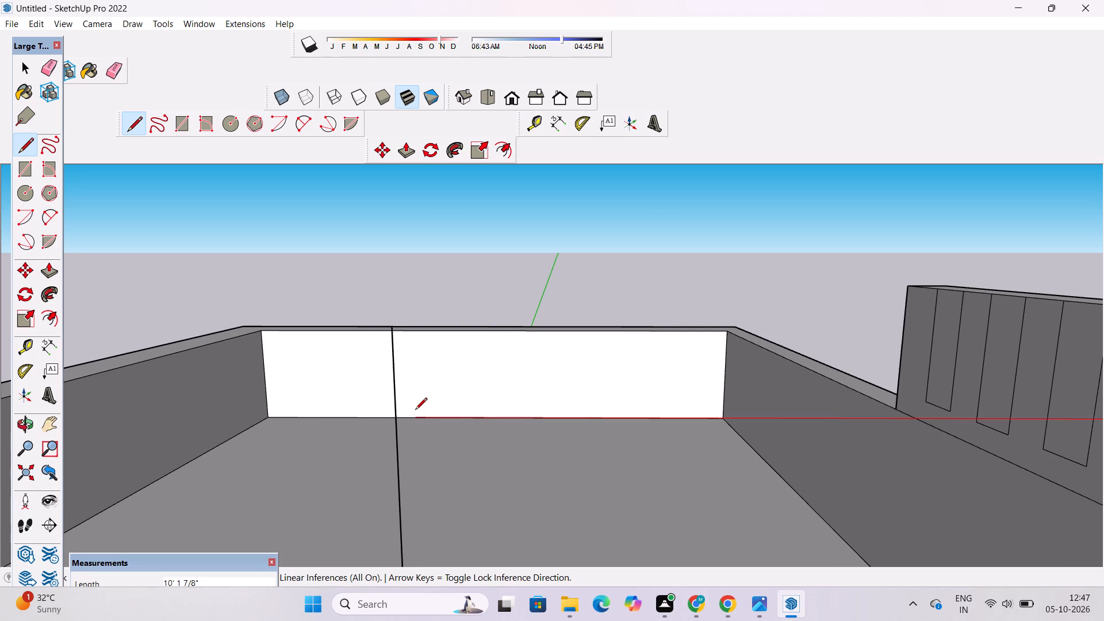
click(400, 412)
Examine the horizontal line's free end against the vertical line at the front parapet from the side, behind and above.
key(o)
scroll(400, 412, down, 7)
drag(332, 457, 585, 447)
scroll(567, 390, down, 6)
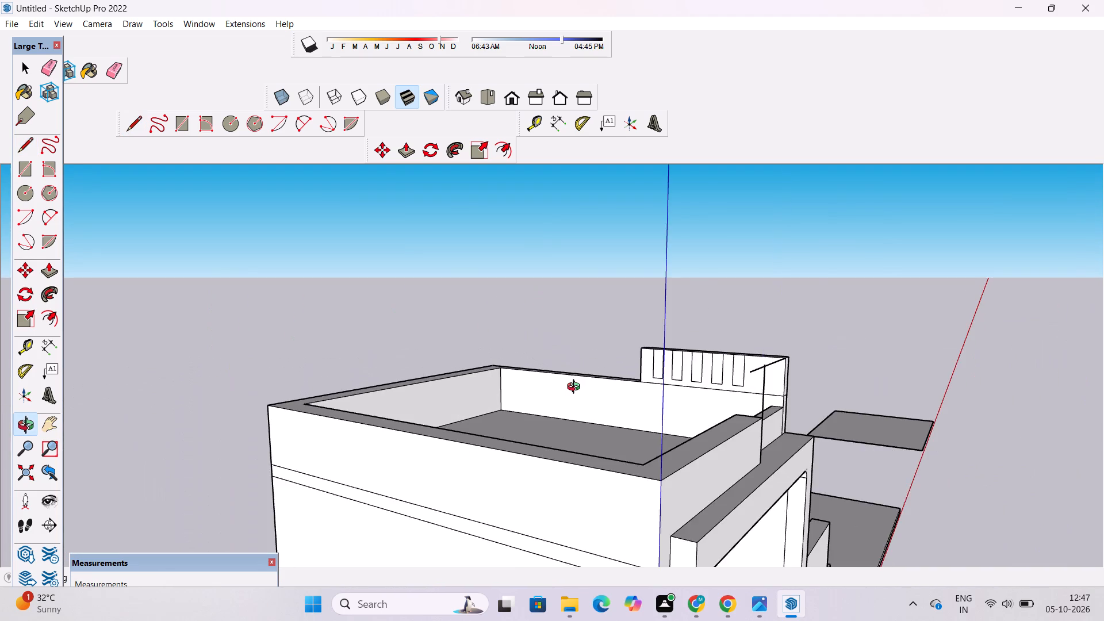
scroll(576, 388, up, 2)
drag(588, 408, 722, 490)
scroll(863, 400, up, 1)
shift+drag(873, 389, 871, 388)
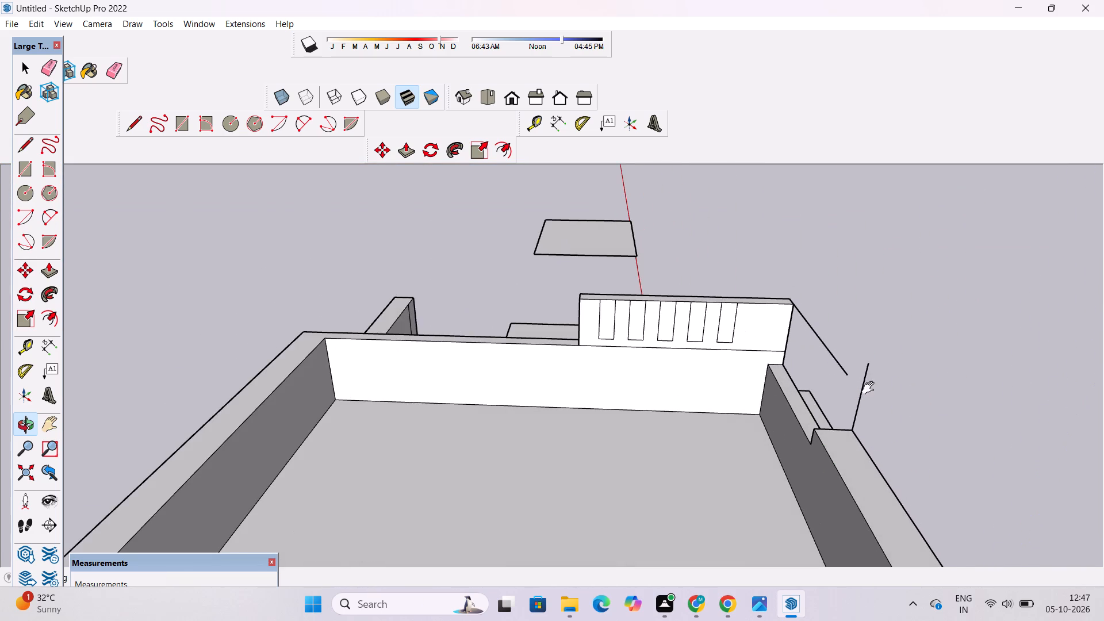
shift+drag(871, 388, 761, 374)
scroll(752, 380, up, 1)
shift+drag(752, 380, 724, 398)
scroll(711, 411, up, 1)
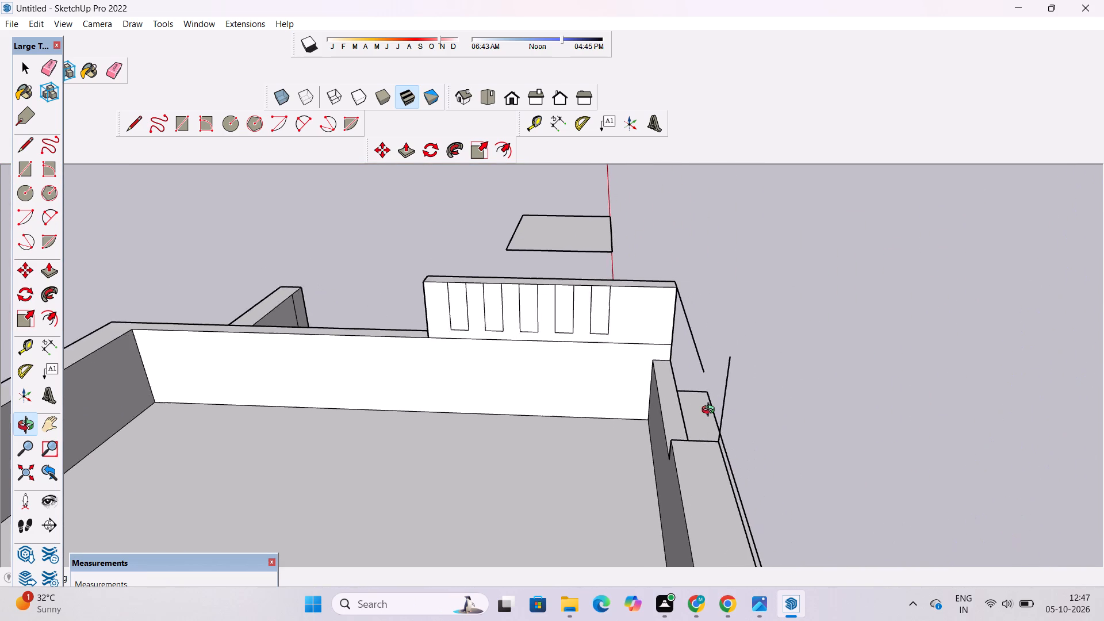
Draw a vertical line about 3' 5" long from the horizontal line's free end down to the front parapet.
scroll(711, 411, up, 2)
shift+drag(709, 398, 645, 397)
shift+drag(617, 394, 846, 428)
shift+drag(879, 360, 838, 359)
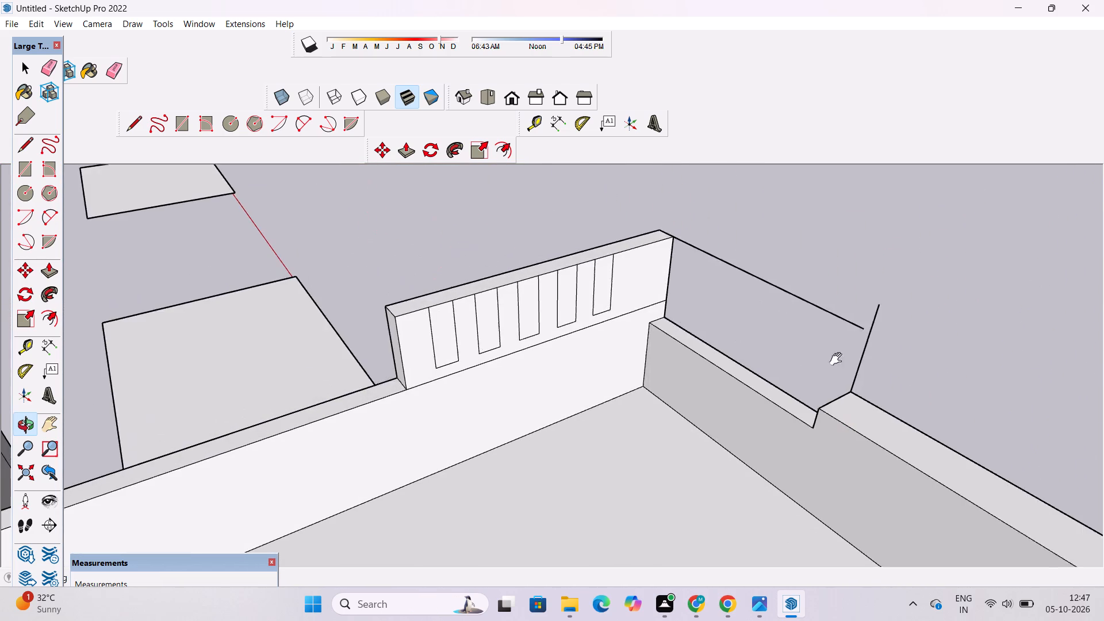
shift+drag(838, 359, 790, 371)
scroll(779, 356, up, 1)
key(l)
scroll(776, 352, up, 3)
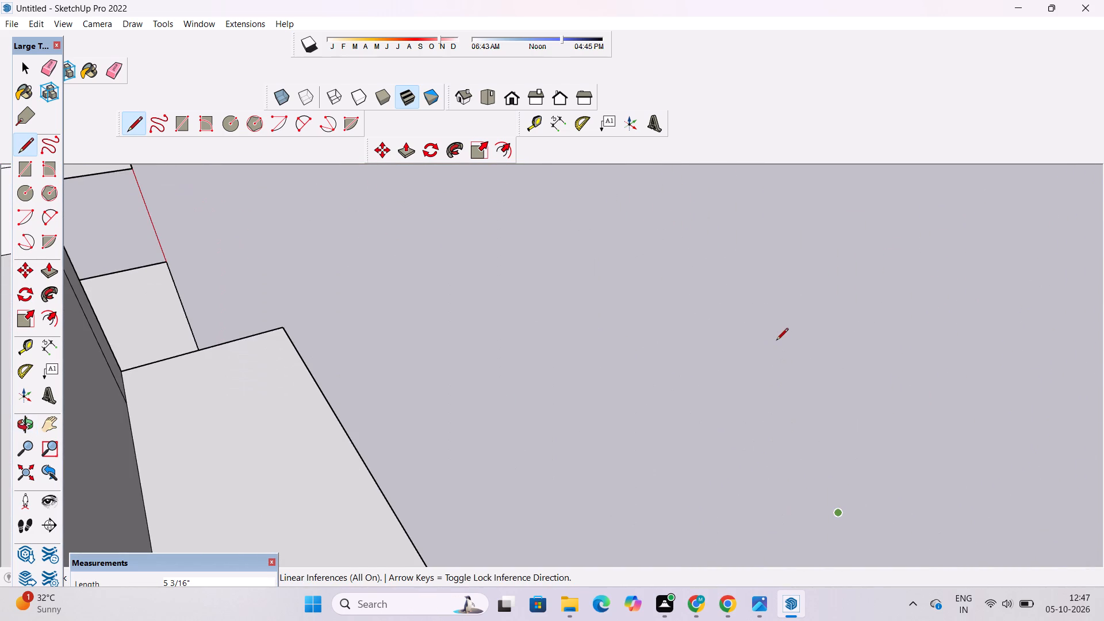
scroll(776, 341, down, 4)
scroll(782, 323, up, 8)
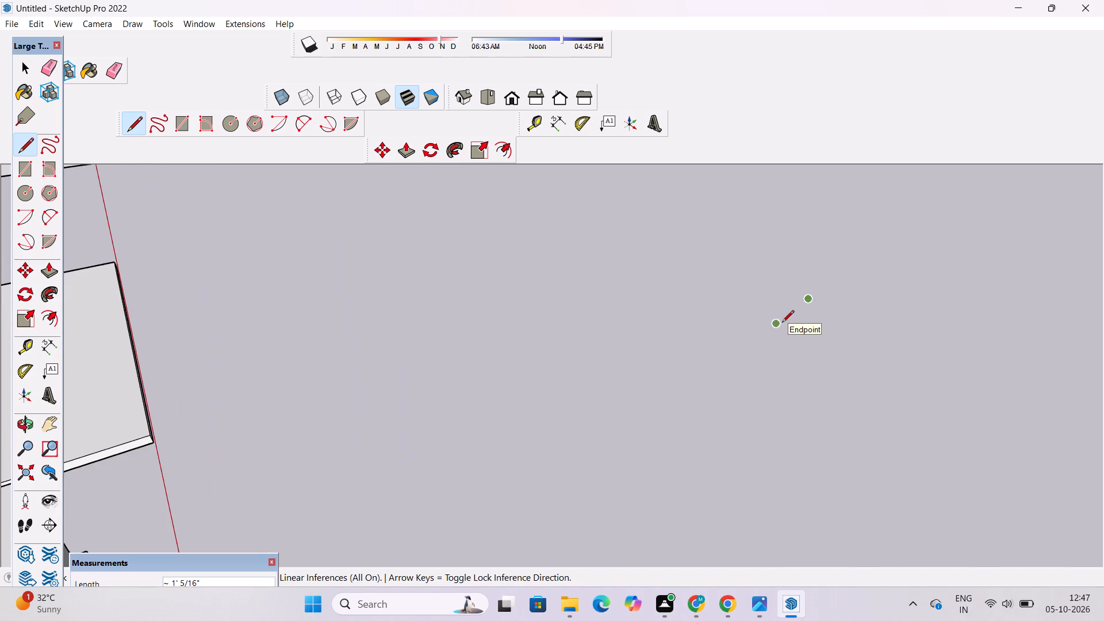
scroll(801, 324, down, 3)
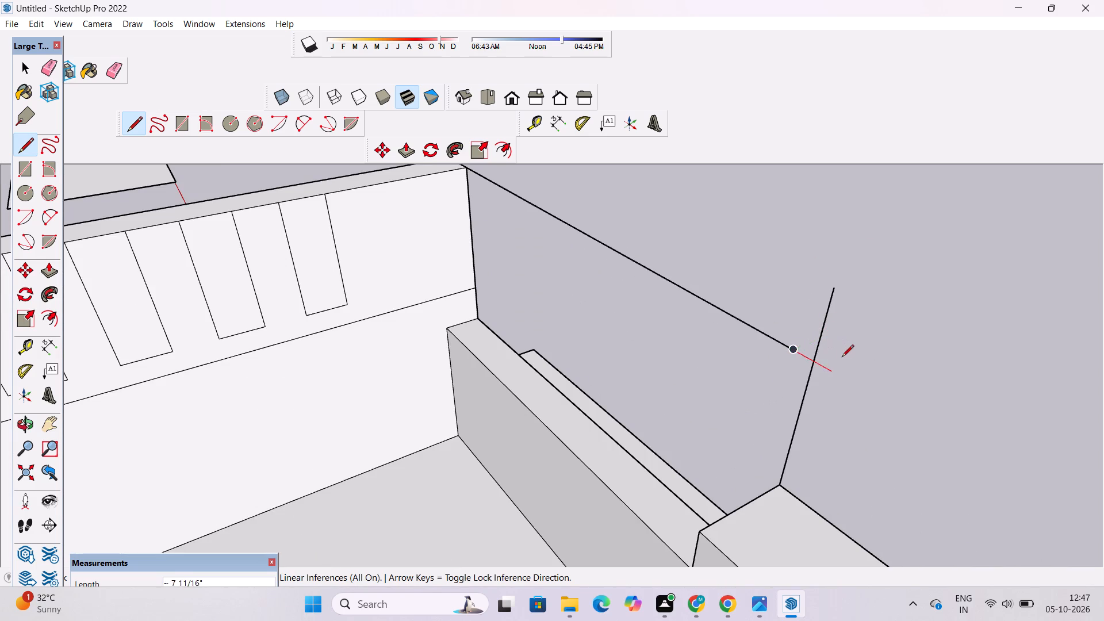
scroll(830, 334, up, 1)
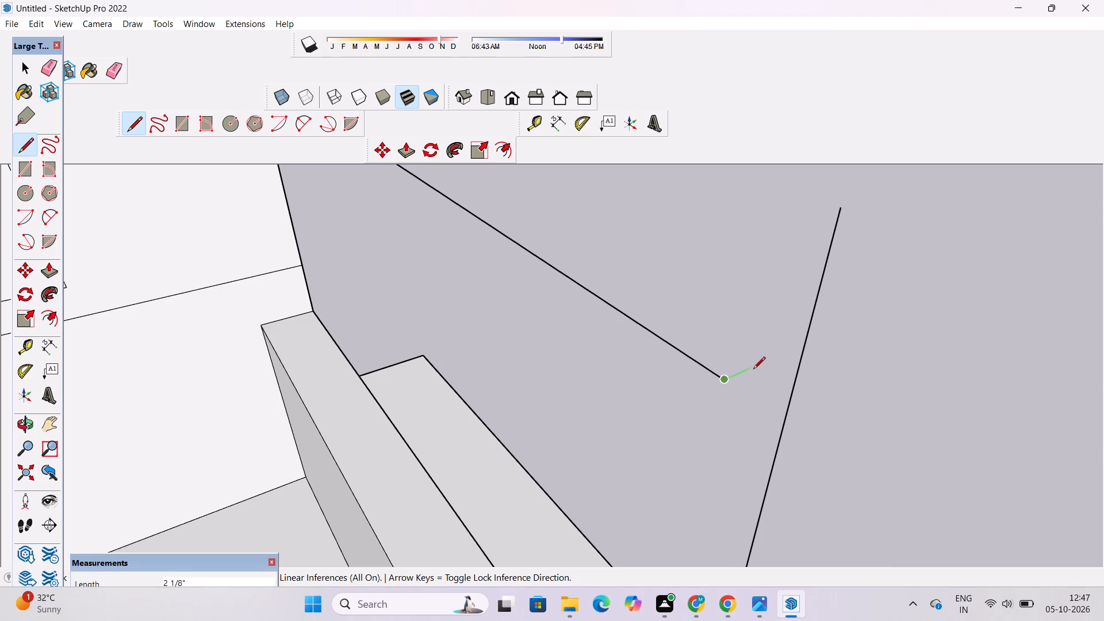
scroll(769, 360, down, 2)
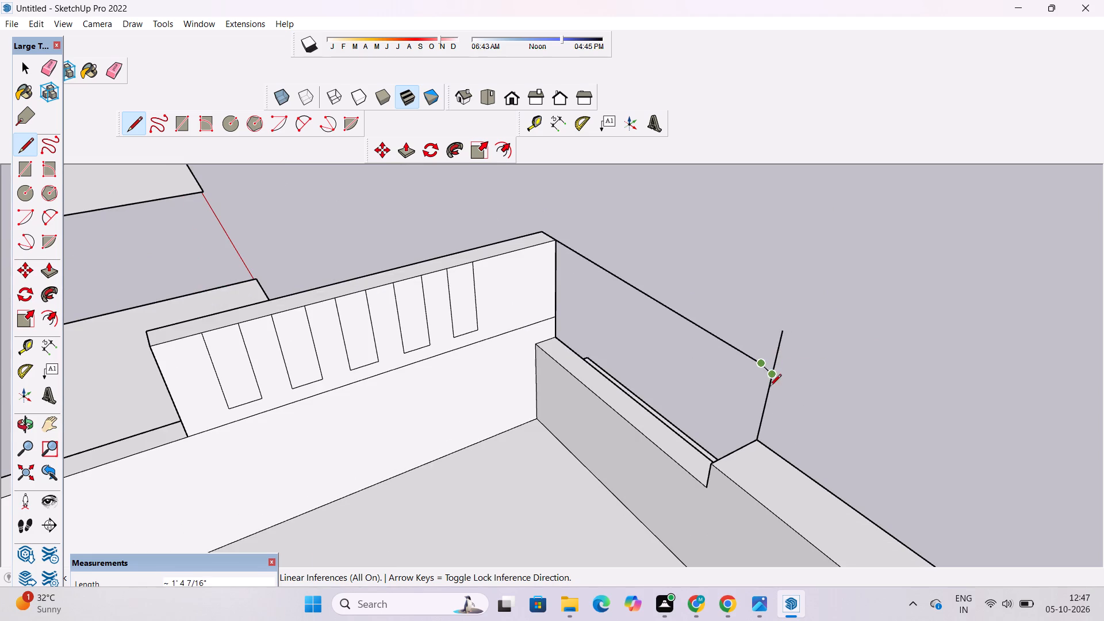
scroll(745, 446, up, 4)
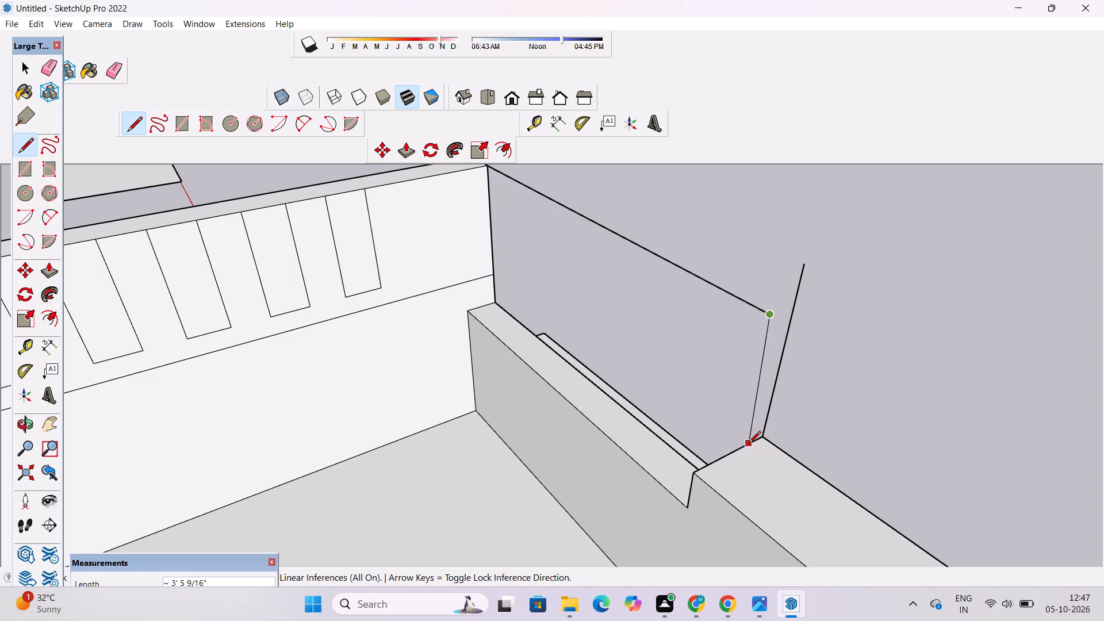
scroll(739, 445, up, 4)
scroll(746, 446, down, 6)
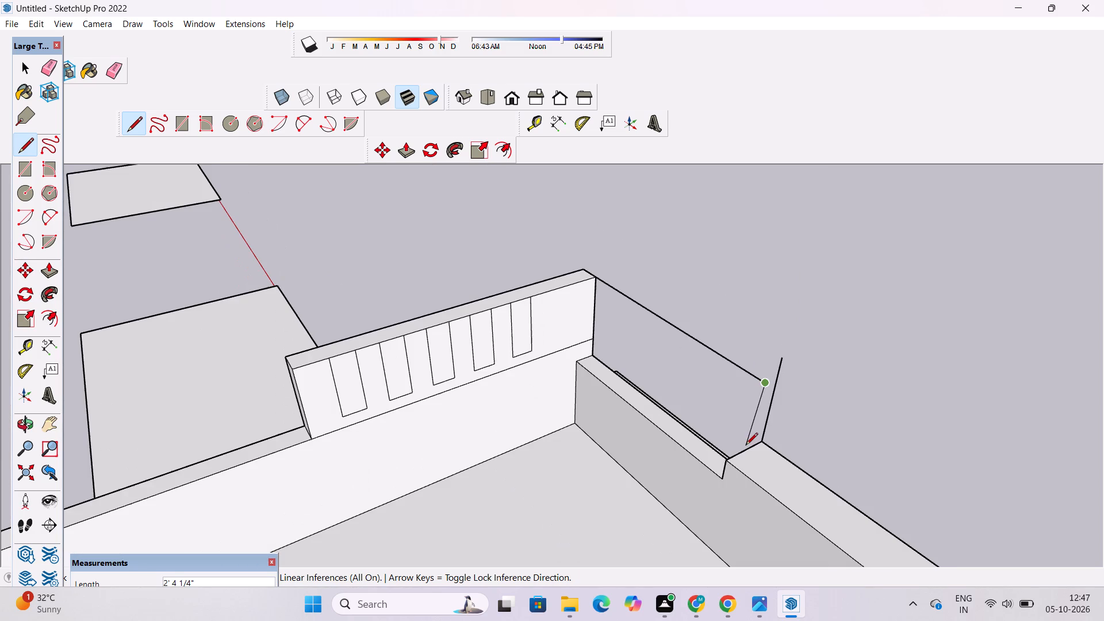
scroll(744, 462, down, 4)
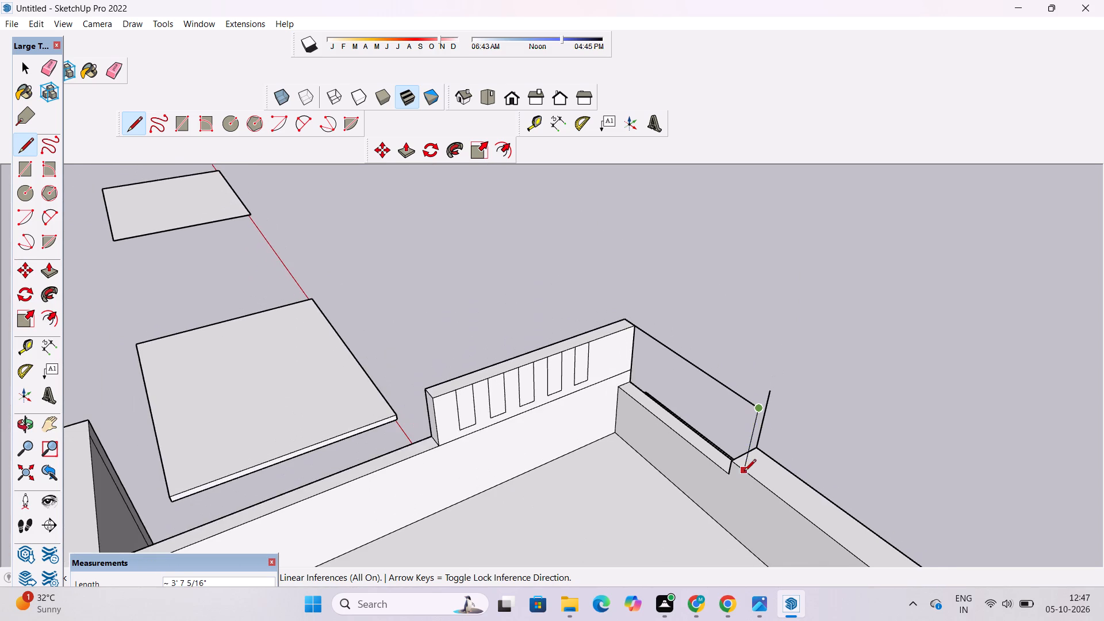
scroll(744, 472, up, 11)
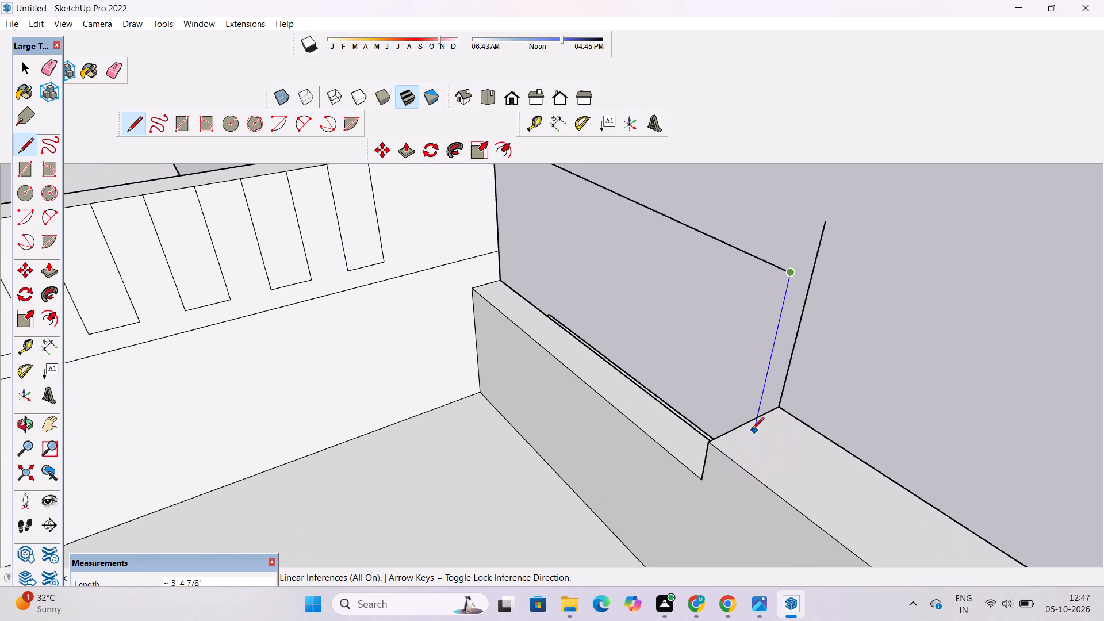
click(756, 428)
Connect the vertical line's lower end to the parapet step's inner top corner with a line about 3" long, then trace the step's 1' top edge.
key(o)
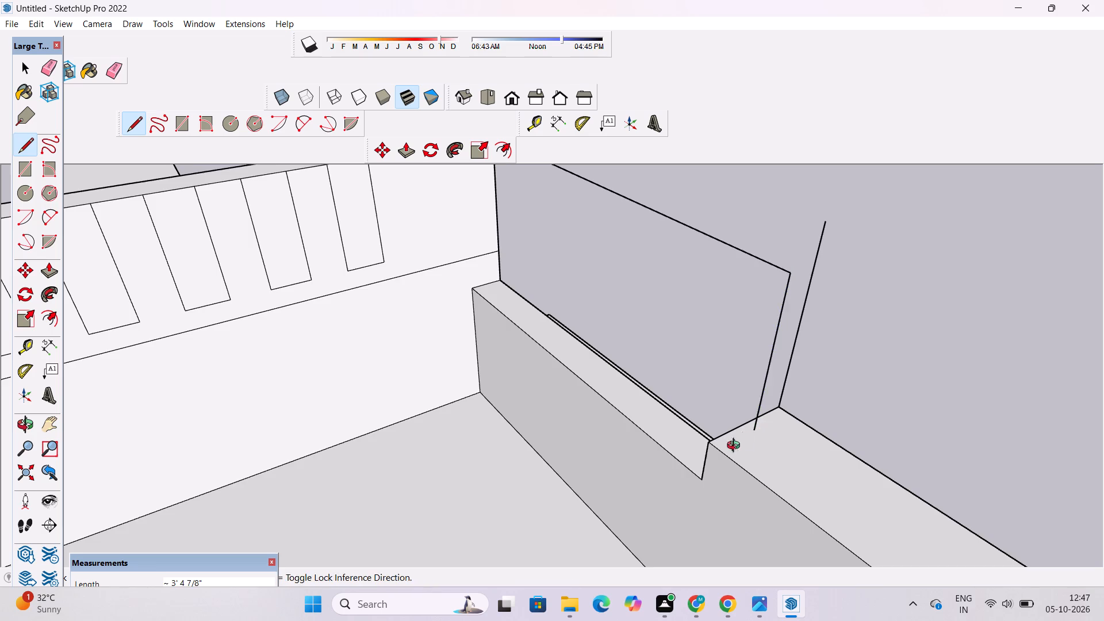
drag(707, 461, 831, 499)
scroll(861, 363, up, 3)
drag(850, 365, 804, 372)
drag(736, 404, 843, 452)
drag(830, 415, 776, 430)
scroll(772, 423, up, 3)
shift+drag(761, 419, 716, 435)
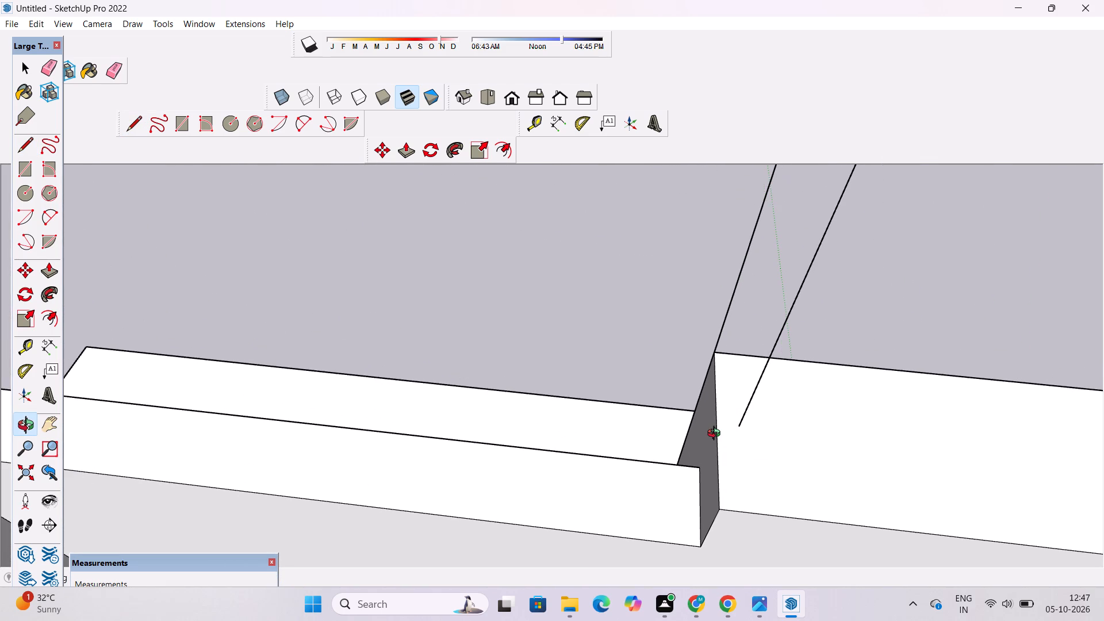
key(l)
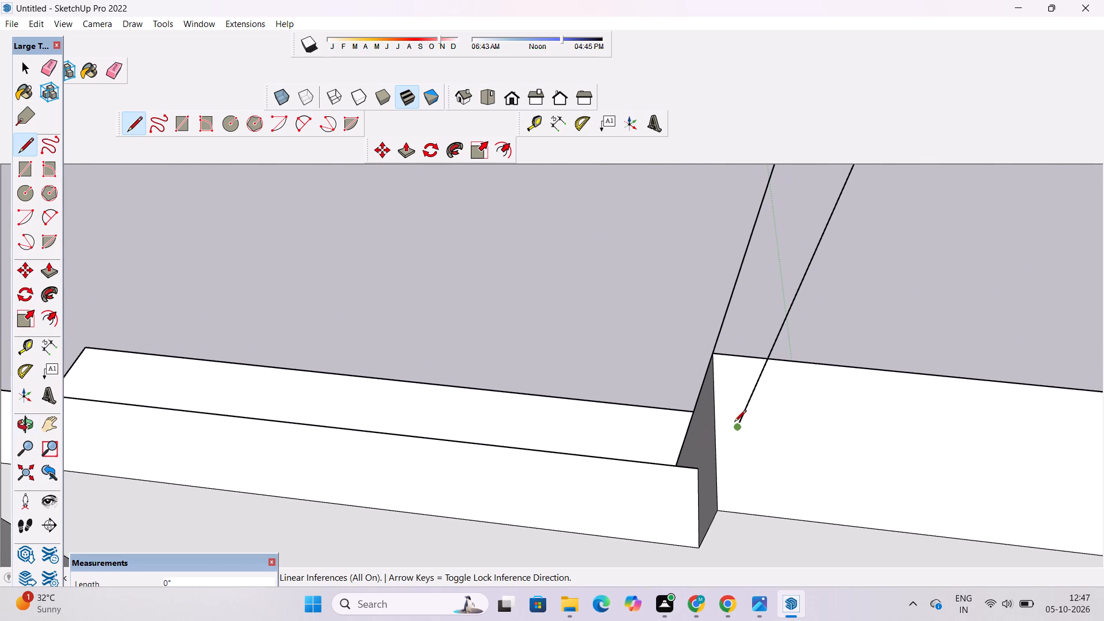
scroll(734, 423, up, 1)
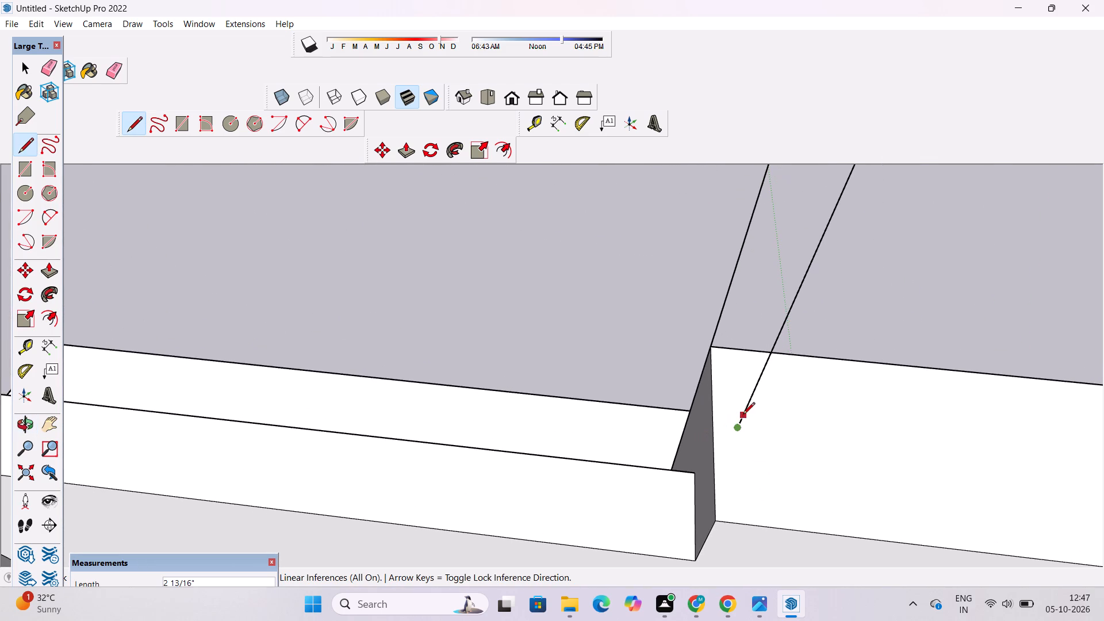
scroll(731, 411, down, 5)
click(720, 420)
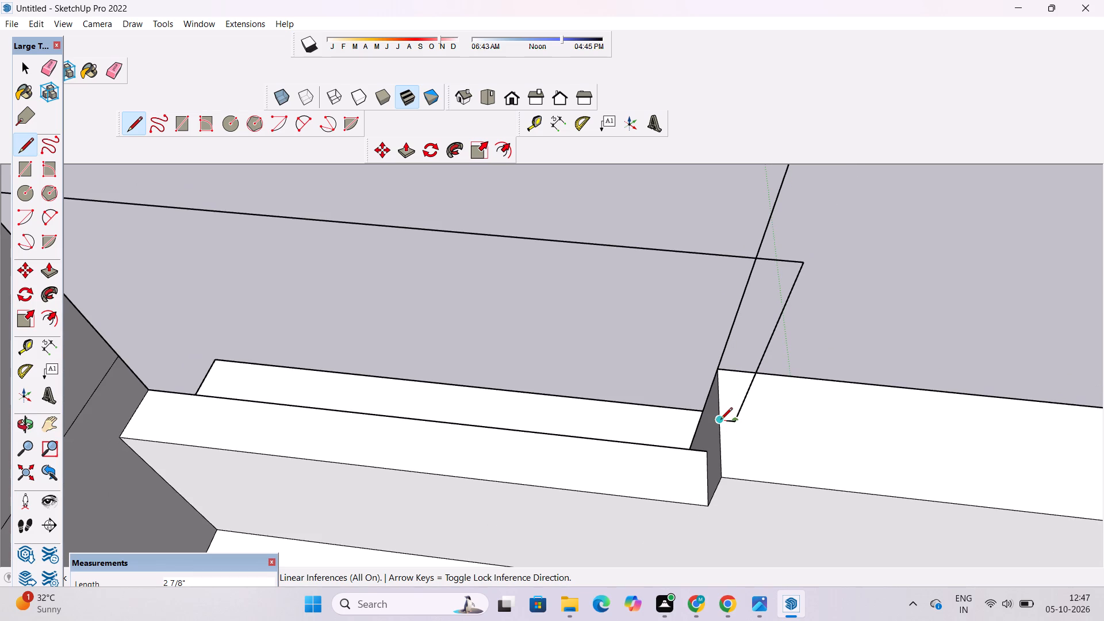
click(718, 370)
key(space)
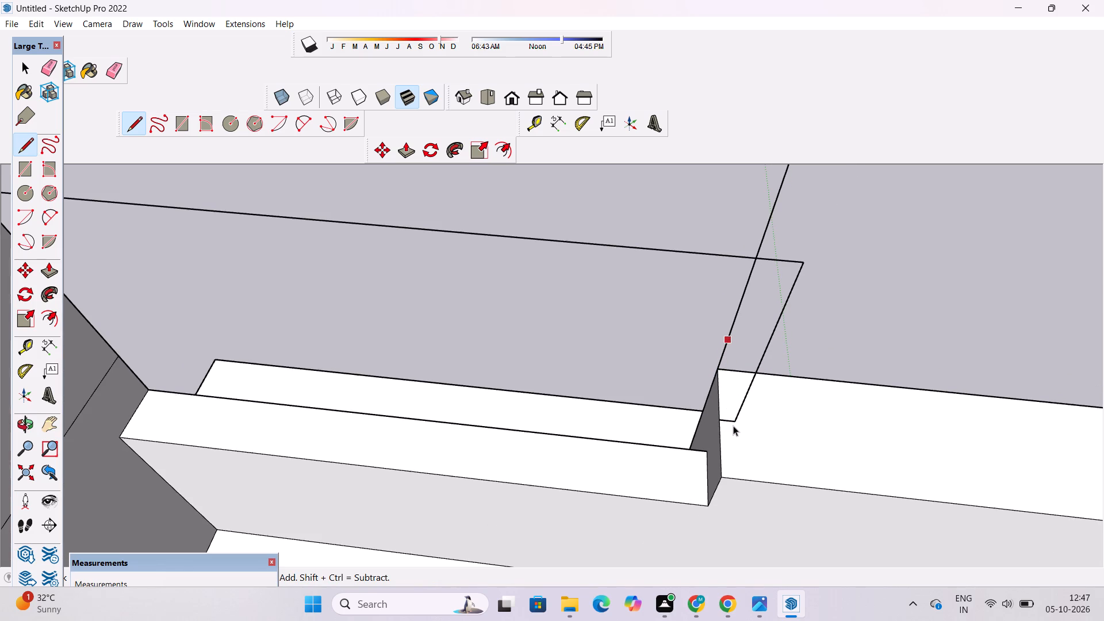
Draw a vertical line about 3' 5" long from the parapet step's inner top corner up to the horizontal line.
key(l)
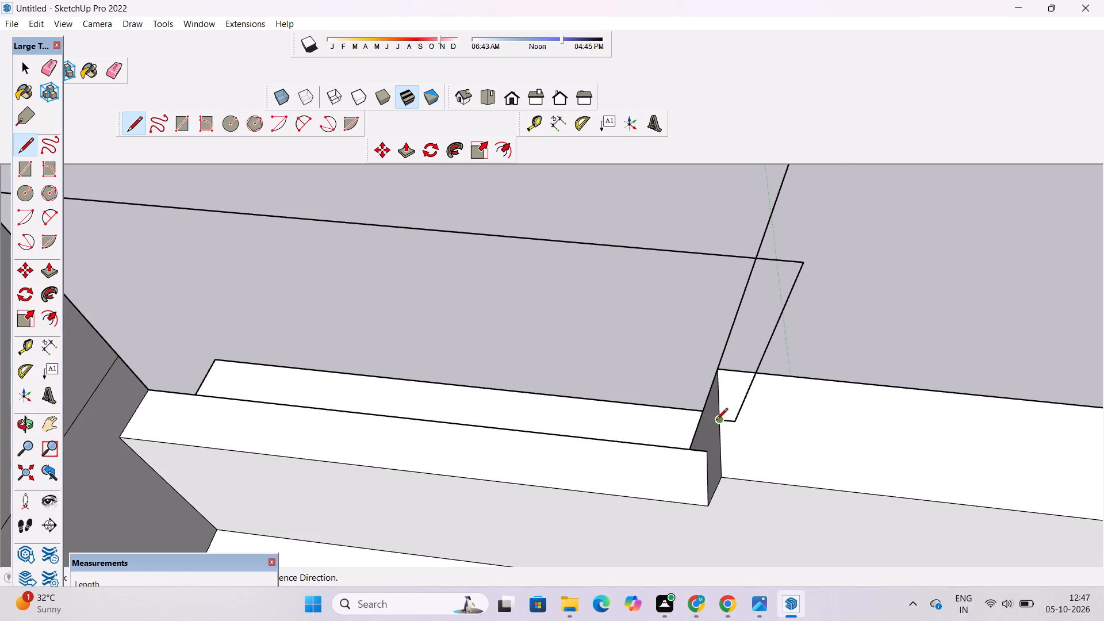
click(716, 420)
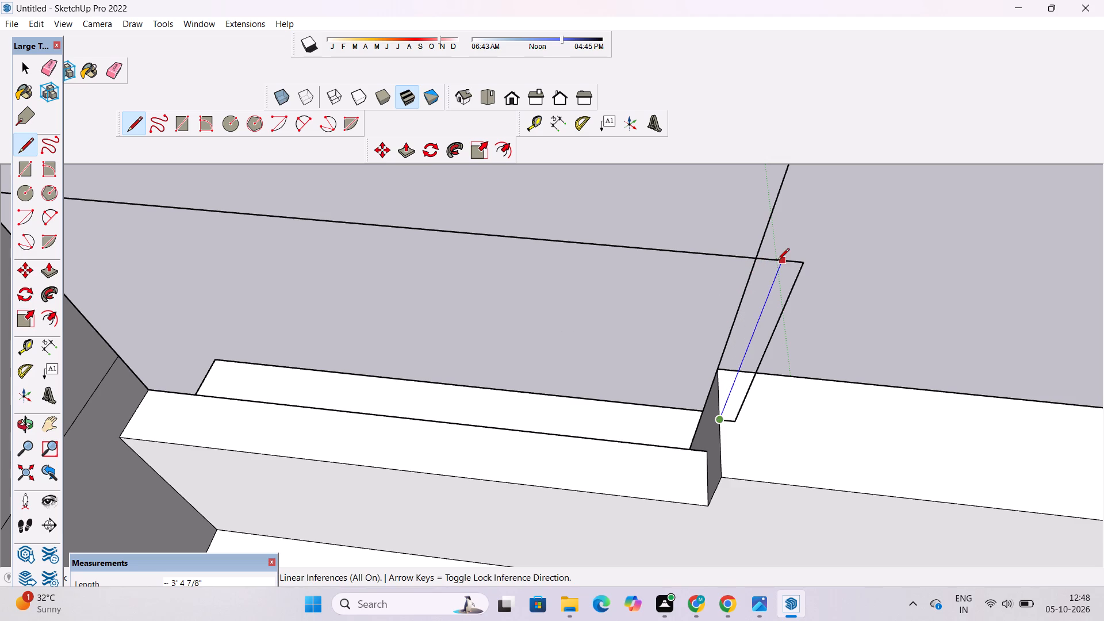
click(780, 261)
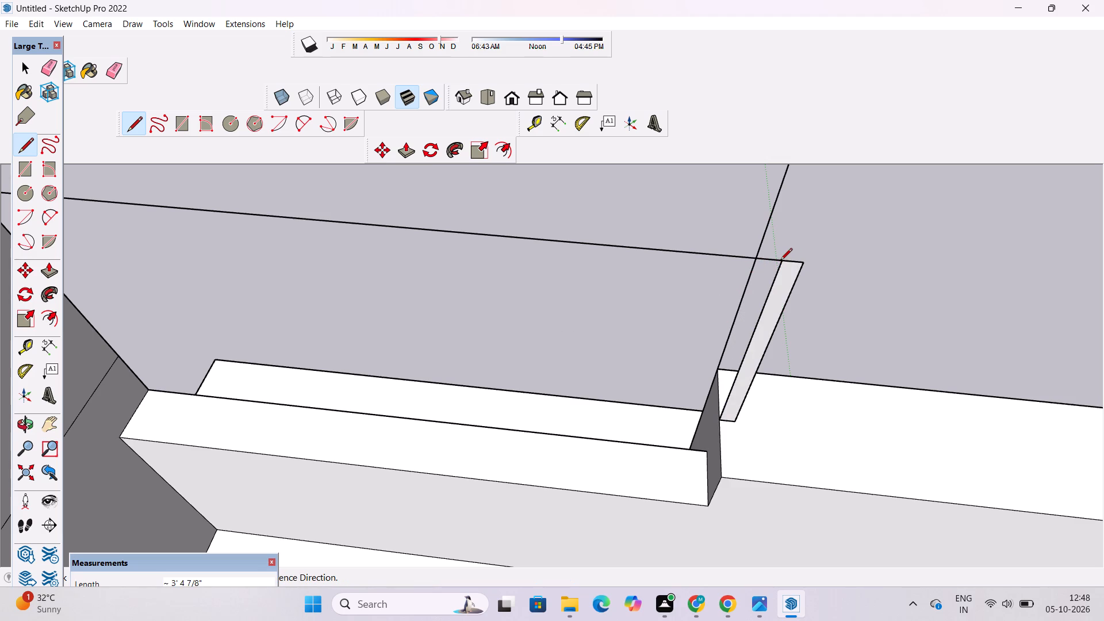
Close the upright face on the parapet step with a 1' line from the new vertical line's top to the freestanding vertical line.
click(783, 263)
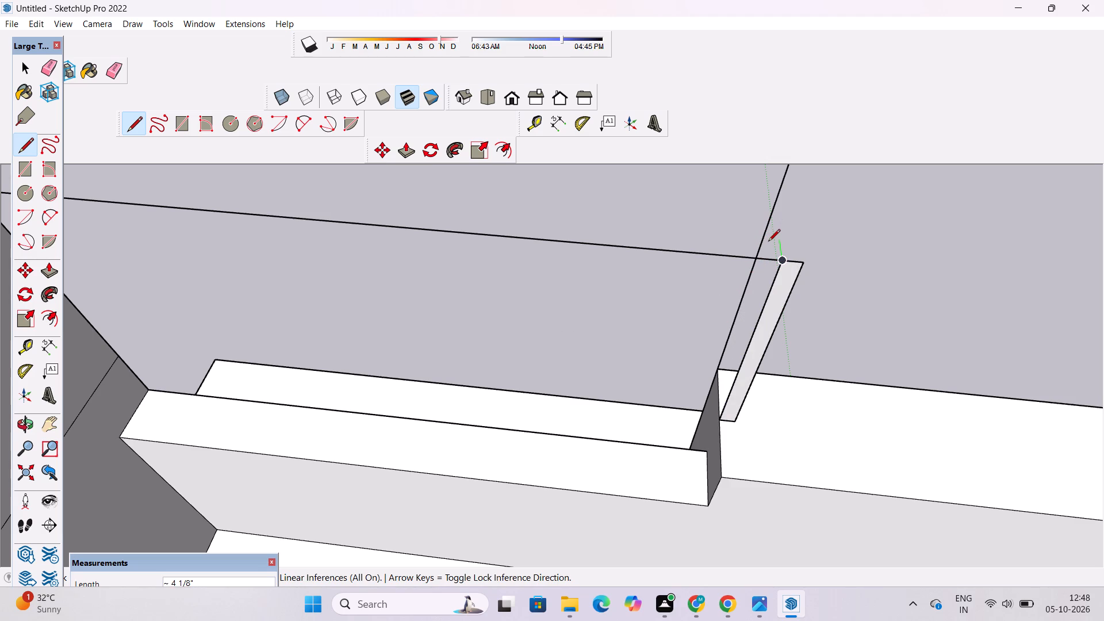
scroll(768, 242, up, 3)
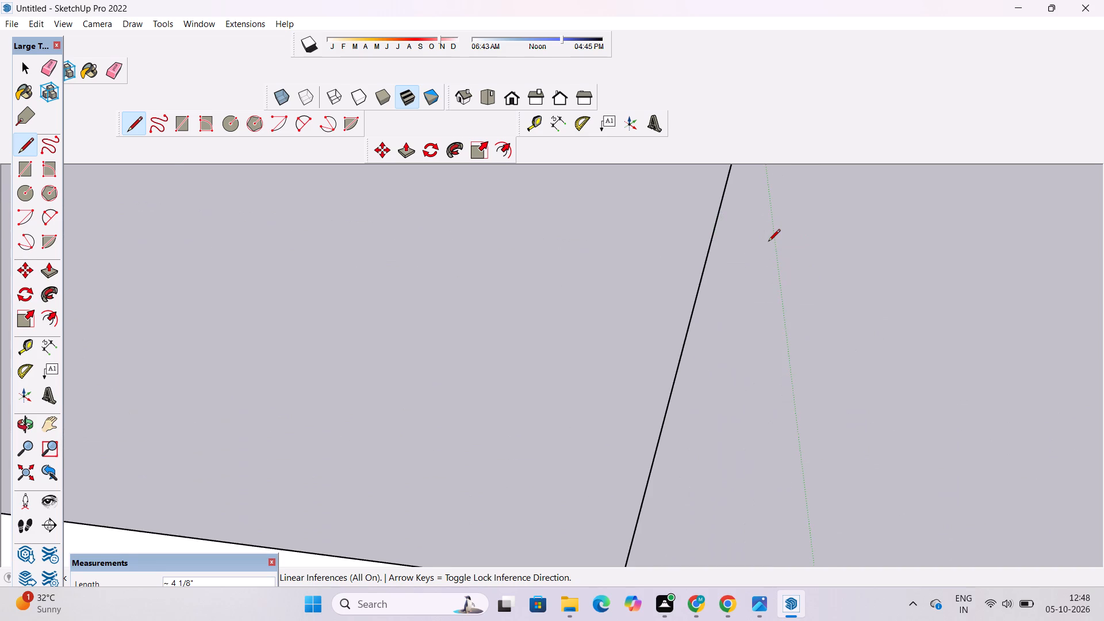
scroll(768, 242, down, 2)
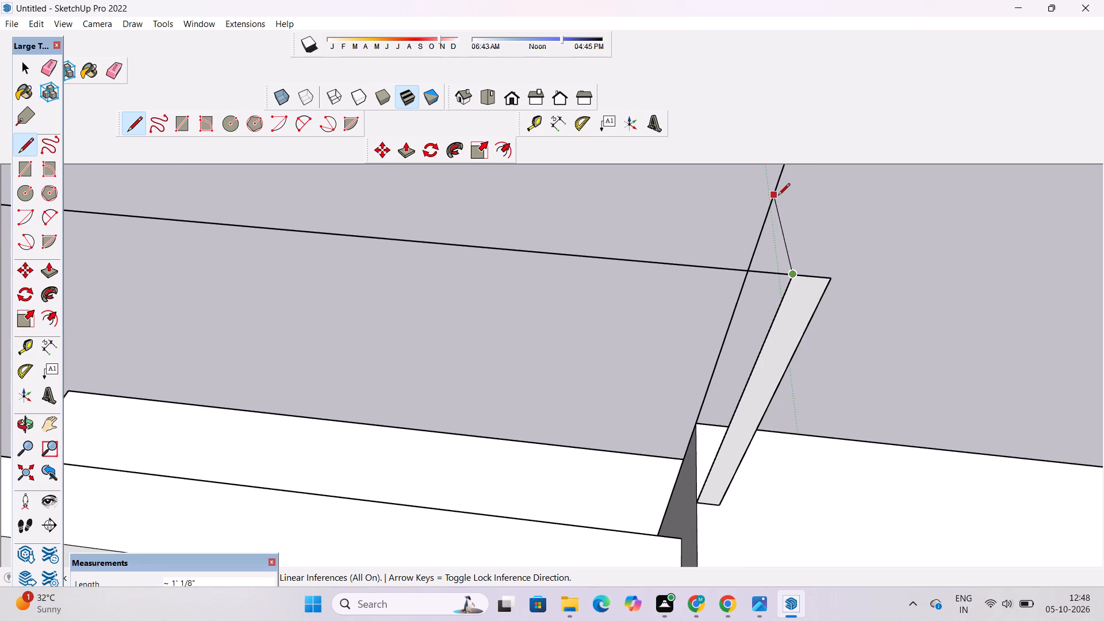
click(784, 185)
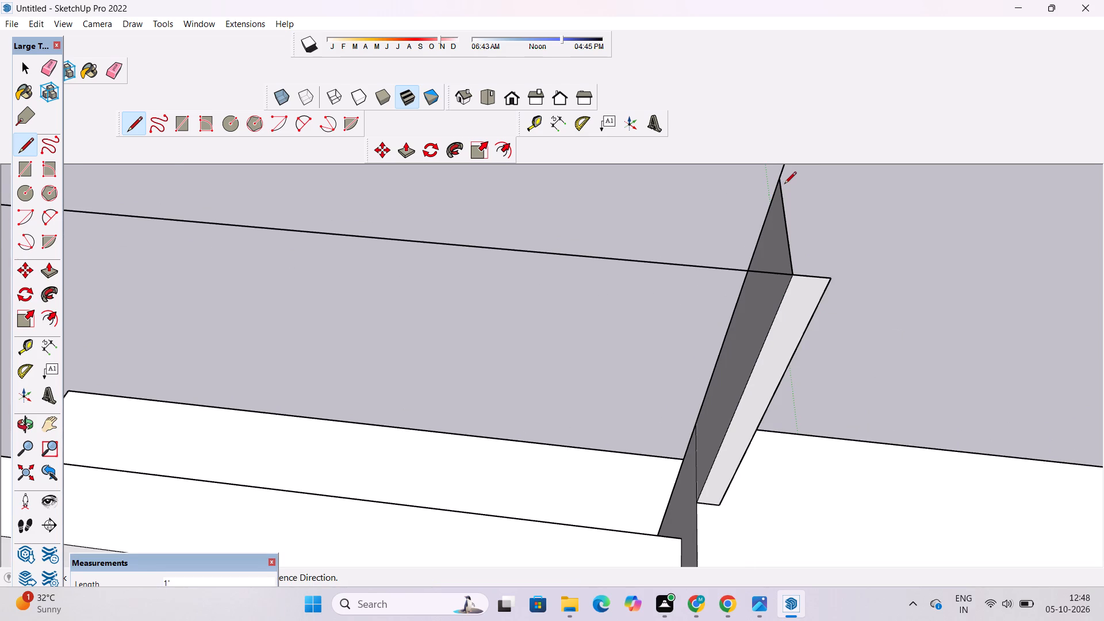
key(space)
Examine the upright face and the adjoining narrow strip at the front parapet's step from the outside, above and front.
key(o)
scroll(778, 270, down, 6)
drag(975, 350, 619, 335)
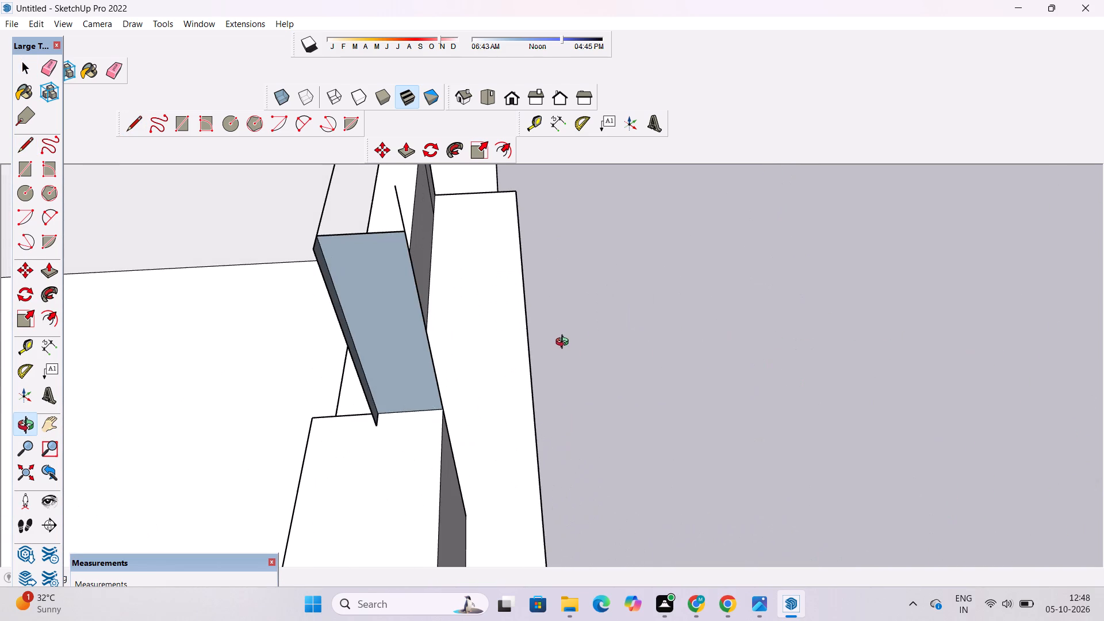
drag(549, 354, 565, 362)
drag(638, 366, 478, 373)
shift+drag(476, 374, 715, 479)
drag(715, 481, 650, 498)
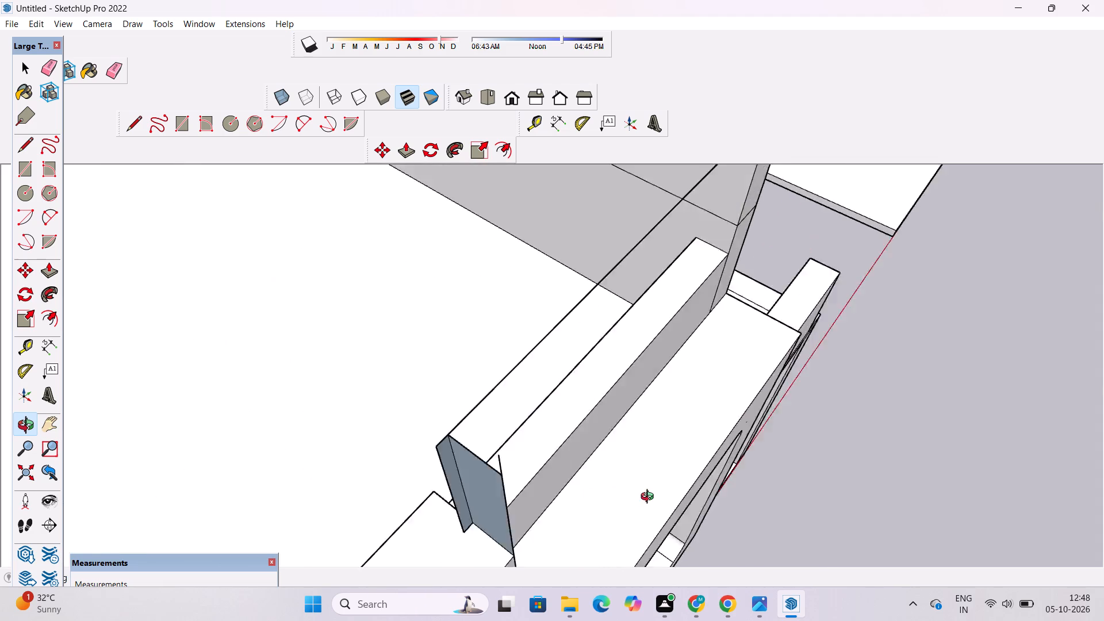
drag(650, 498, 581, 481)
drag(561, 469, 551, 465)
scroll(516, 446, down, 6)
drag(689, 434, 555, 398)
shift+drag(546, 379, 766, 490)
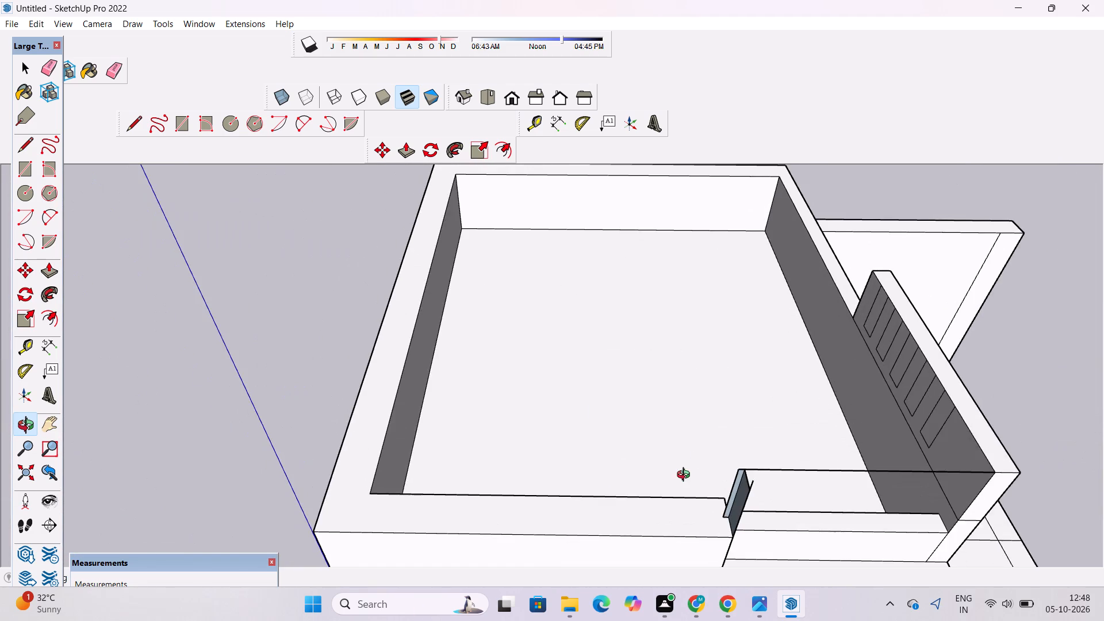
scroll(686, 477, up, 2)
shift+drag(723, 493, 637, 399)
drag(661, 451, 645, 405)
shift+drag(643, 405, 580, 384)
scroll(549, 259, up, 4)
drag(561, 284, 619, 319)
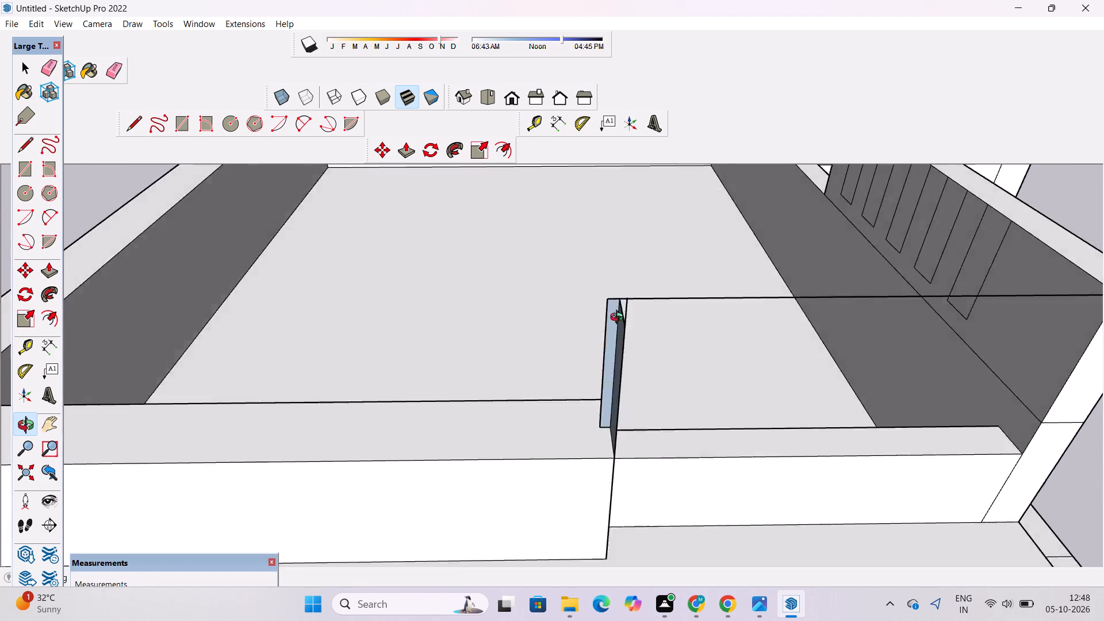
drag(619, 319, 661, 342)
shift+drag(831, 484, 701, 373)
Erase the narrow strip beside the upright face, including the horizontal line's overshoot, the strip's outer vertical edge and its short bottom line.
scroll(701, 373, up, 3)
key(r)
scroll(691, 340, up, 2)
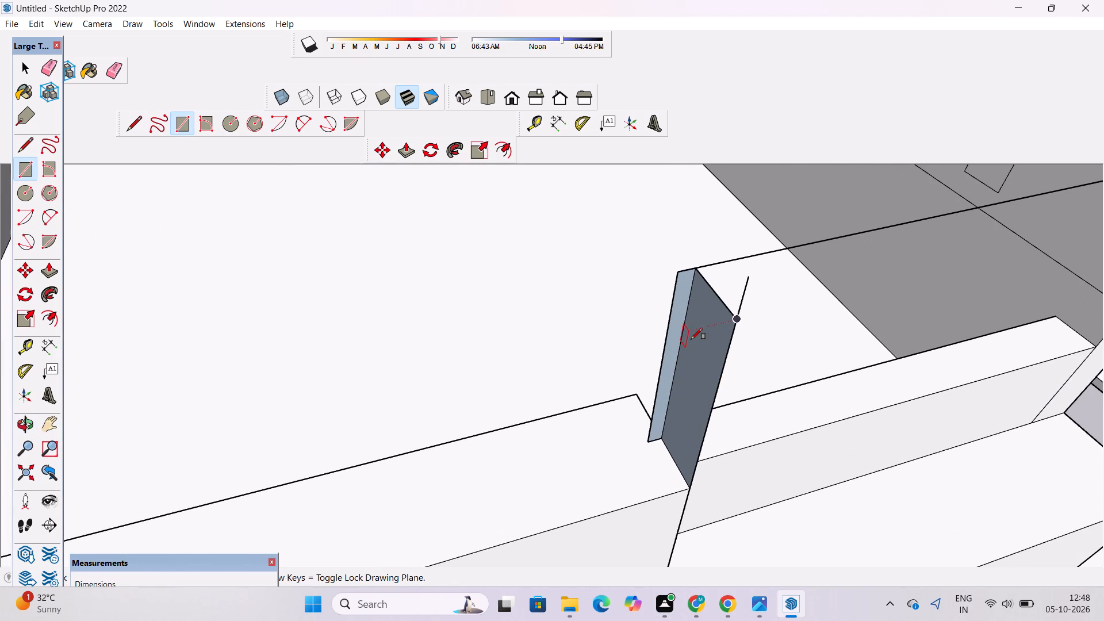
key(space)
text(e)
drag(681, 258, 683, 271)
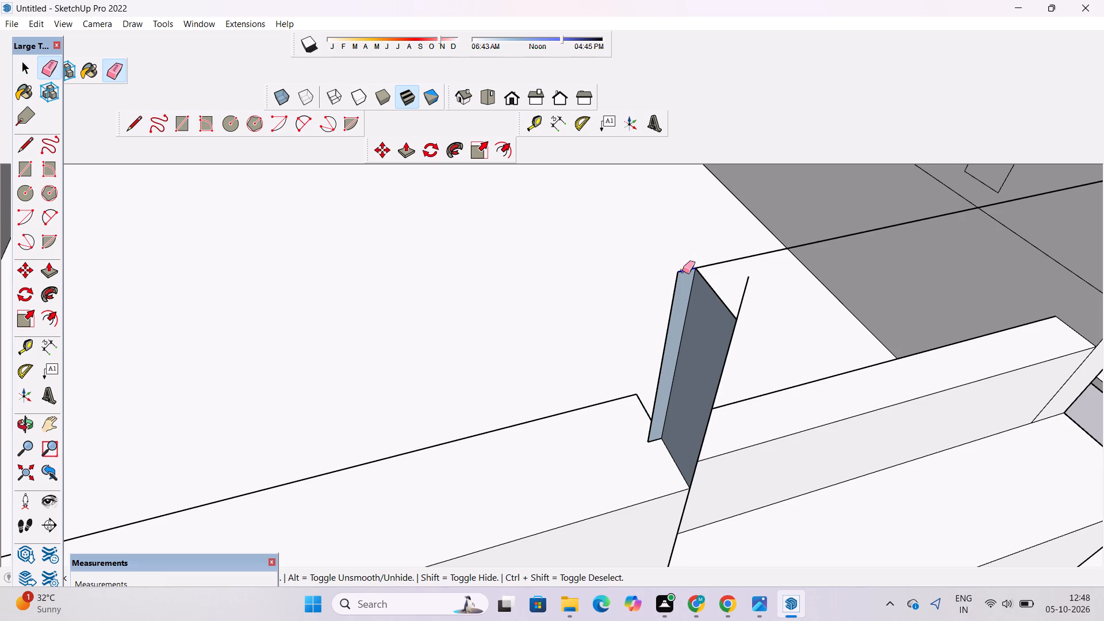
drag(683, 271, 683, 294)
drag(669, 273, 677, 294)
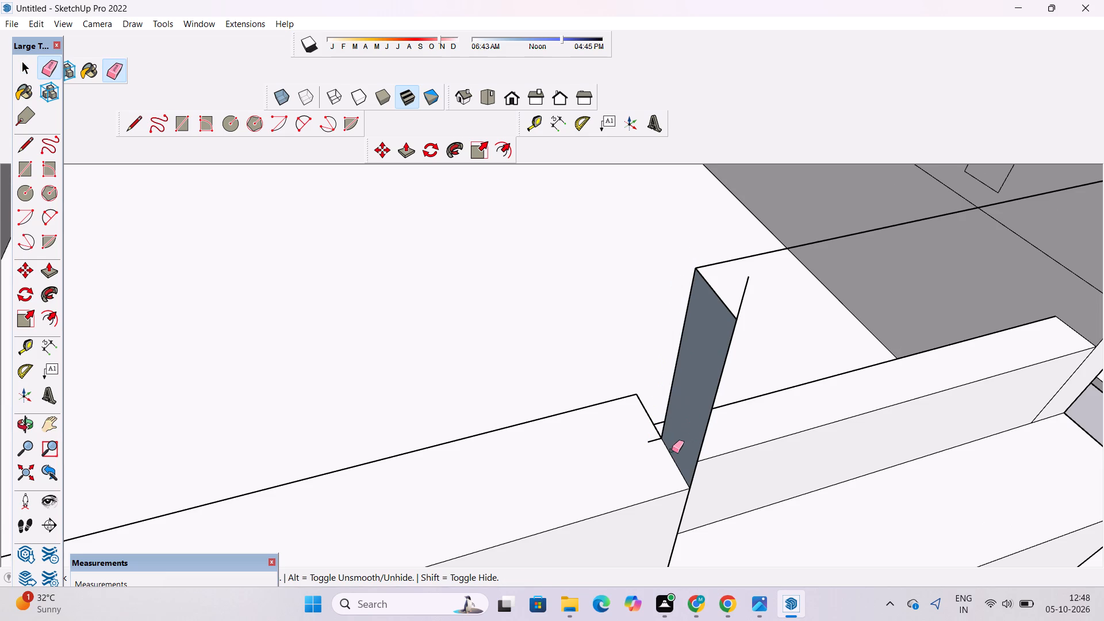
scroll(664, 444, up, 5)
drag(641, 430, 644, 442)
scroll(510, 423, down, 6)
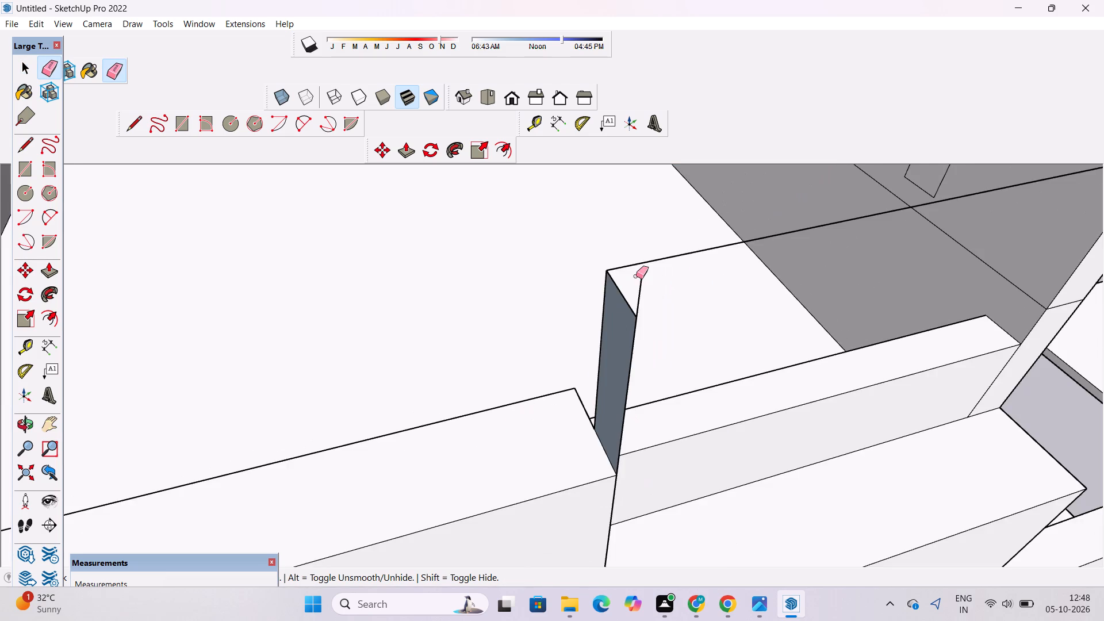
Erase the excess piece of the freestanding vertical line above the upright face's top corner.
scroll(636, 276, up, 3)
drag(649, 301, 661, 330)
scroll(566, 289, down, 12)
scroll(576, 493, up, 4)
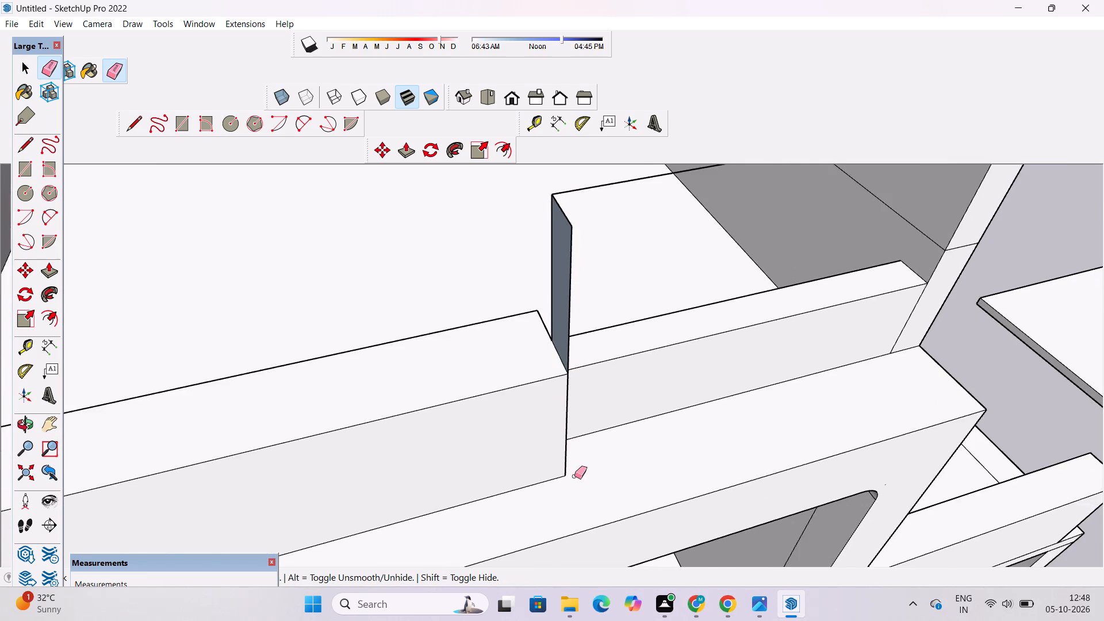
Examine the cleaned-up frame outline between the front parapet's step and the raised terrace-side parapet from the front.
scroll(557, 461, down, 5)
key(o)
drag(726, 469, 537, 384)
scroll(537, 384, down, 4)
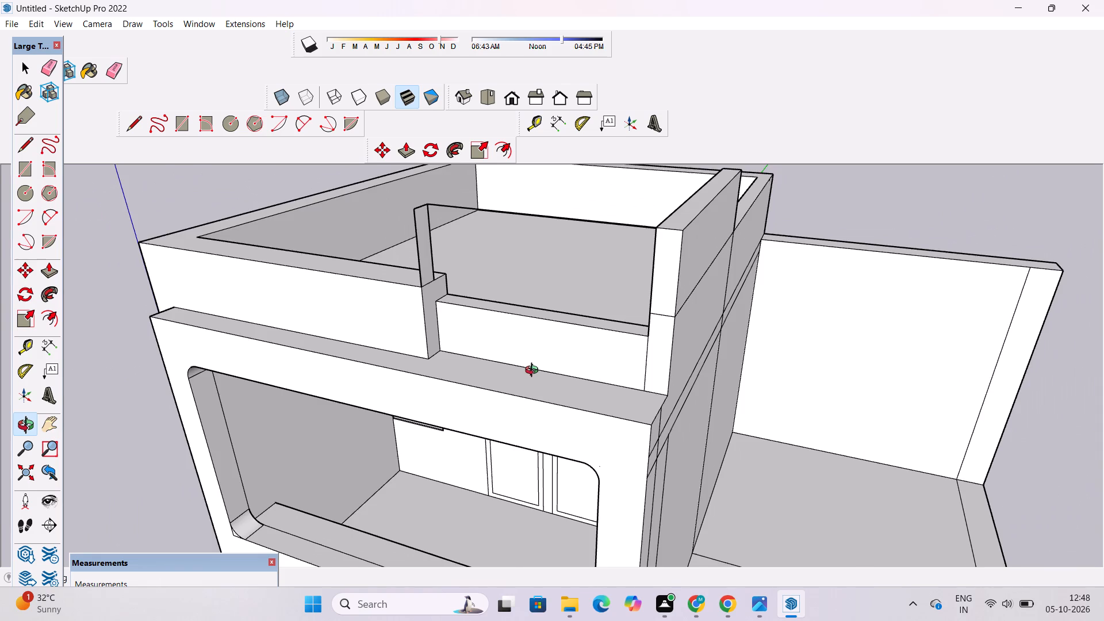
scroll(535, 370, down, 4)
drag(525, 379, 543, 407)
scroll(475, 339, up, 2)
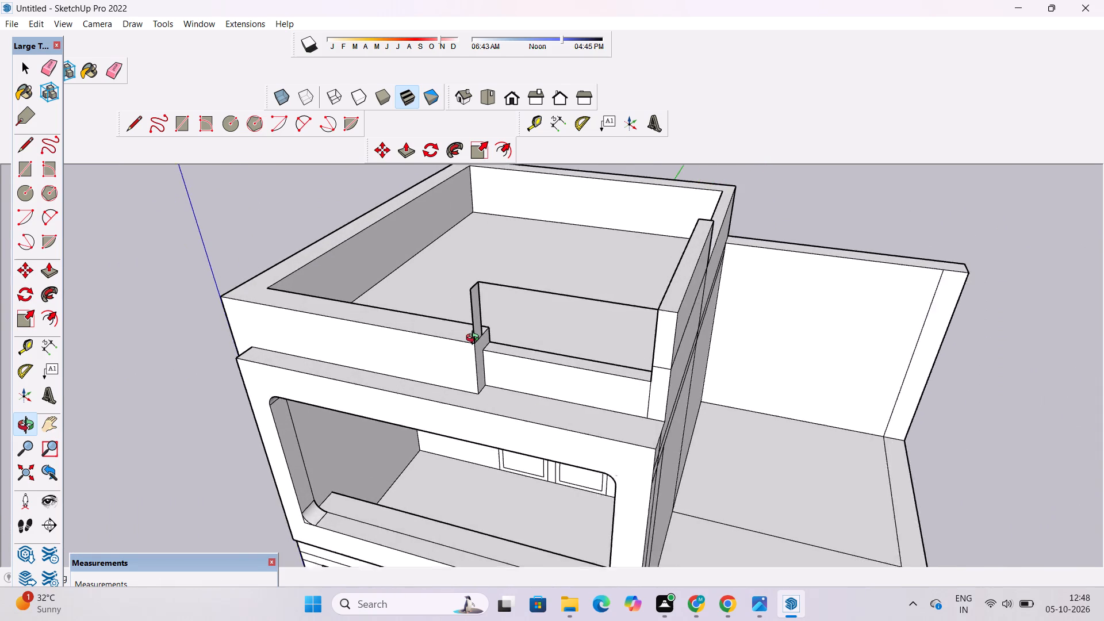
Examine the frame outline and the terrace-side parapet's front end from above and from the front.
scroll(475, 339, up, 1)
shift+drag(474, 339, 445, 363)
drag(443, 374, 511, 412)
scroll(528, 419, up, 3)
shift+drag(519, 409, 455, 385)
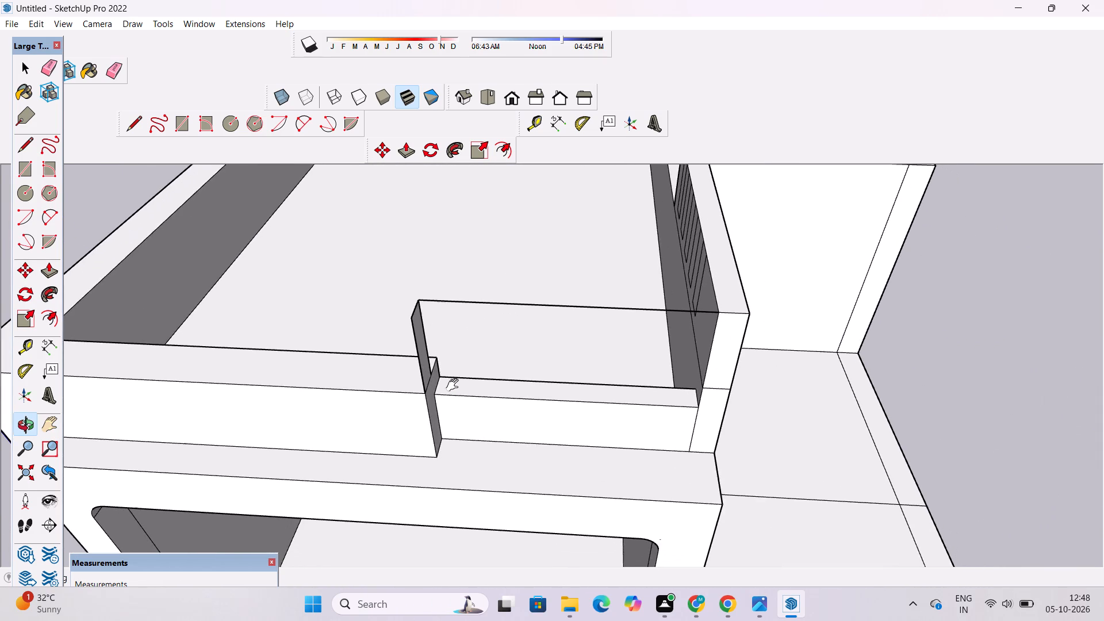
shift+scroll(458, 391, down, 5)
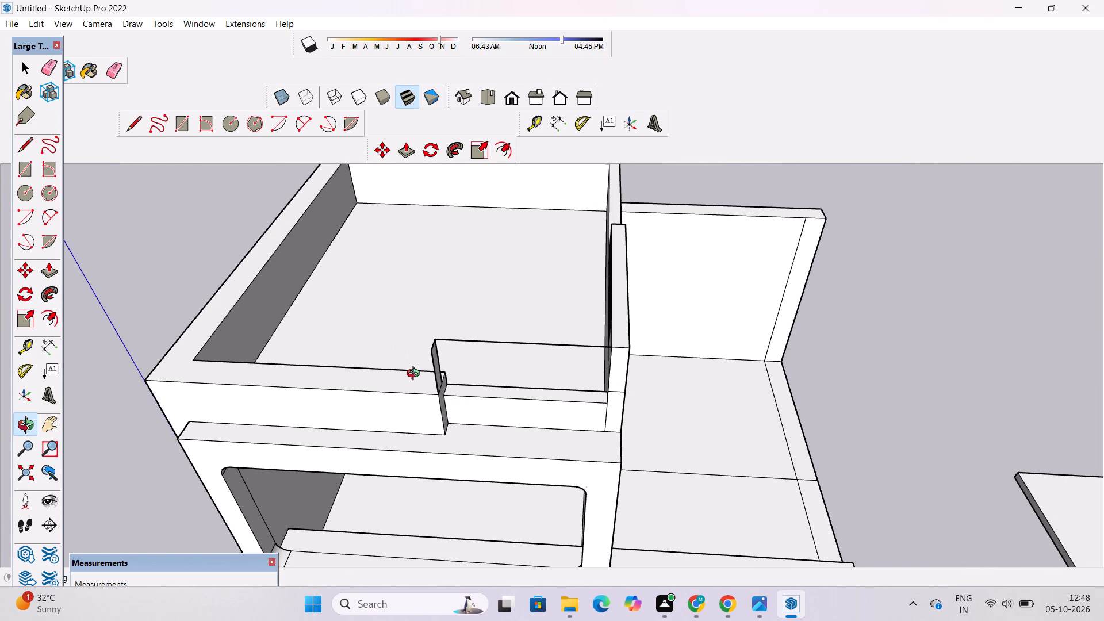
scroll(456, 418, up, 2)
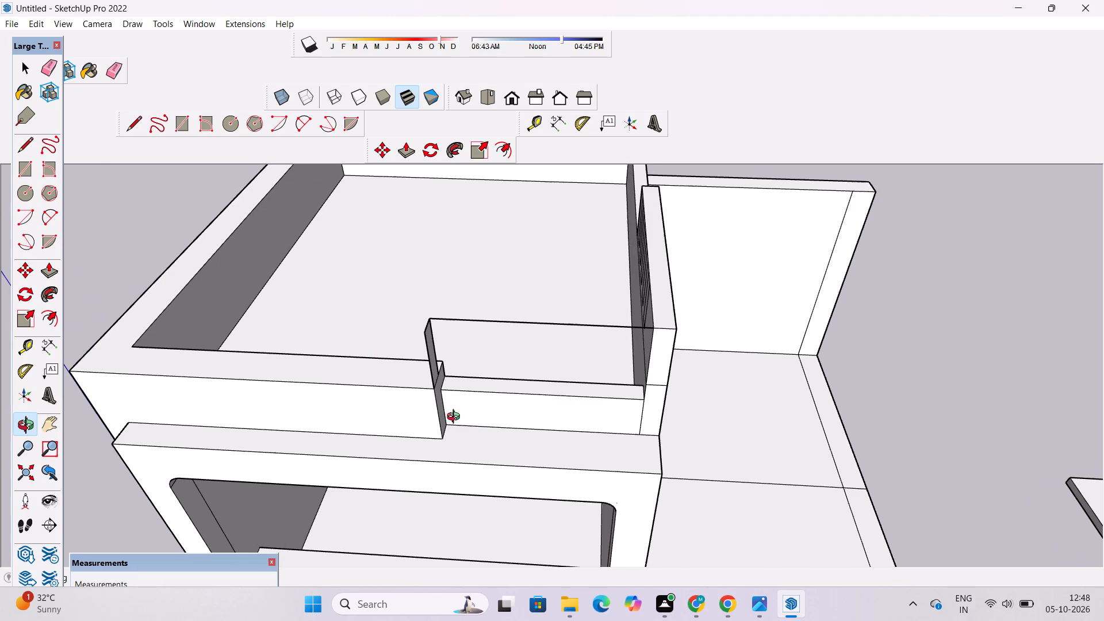
shift+drag(466, 408, 448, 414)
shift+drag(448, 416, 484, 431)
shift+drag(562, 432, 466, 428)
drag(466, 428, 492, 440)
Erase the short horizontal line dividing the front end face of the raised terrace-side parapet.
key(space)
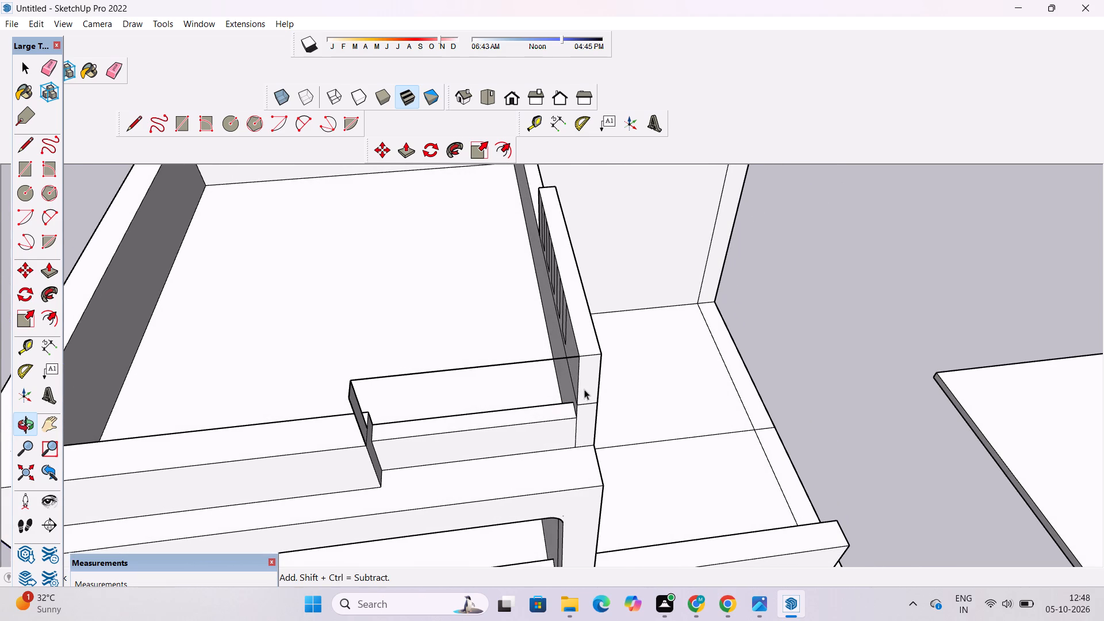
key(r)
scroll(590, 412, up, 4)
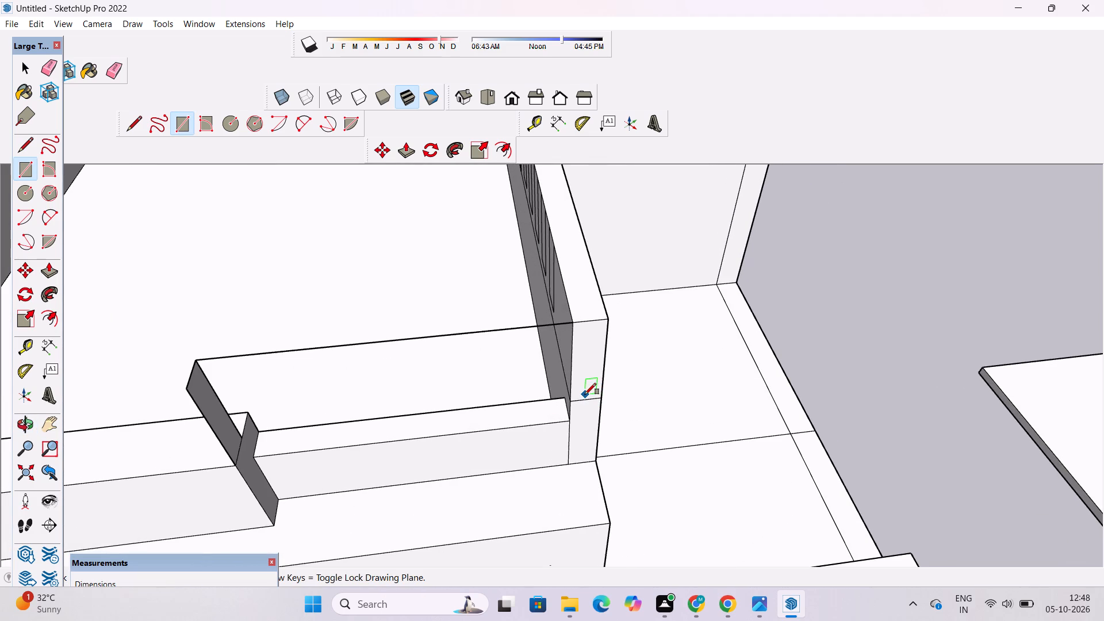
key(space)
text(w)
key(e)
drag(584, 394, 584, 402)
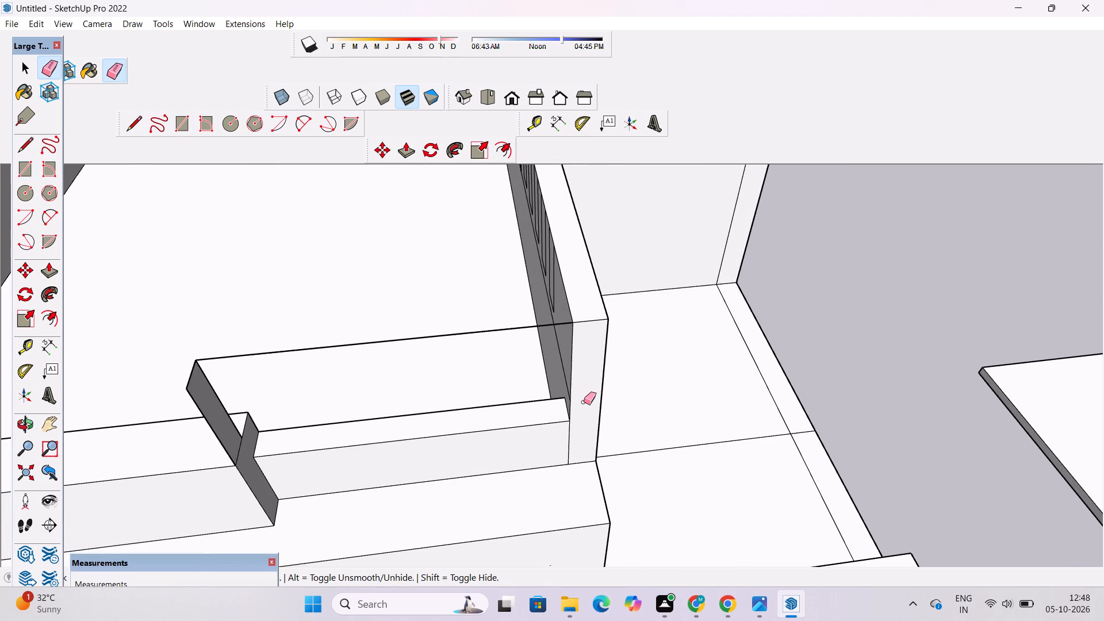
click(586, 401)
Push/Pull the terrace-side parapet's front end face forward 1' to align with the outer corner of the front parapet's step.
key(space)
click(586, 401)
key(p)
click(586, 401)
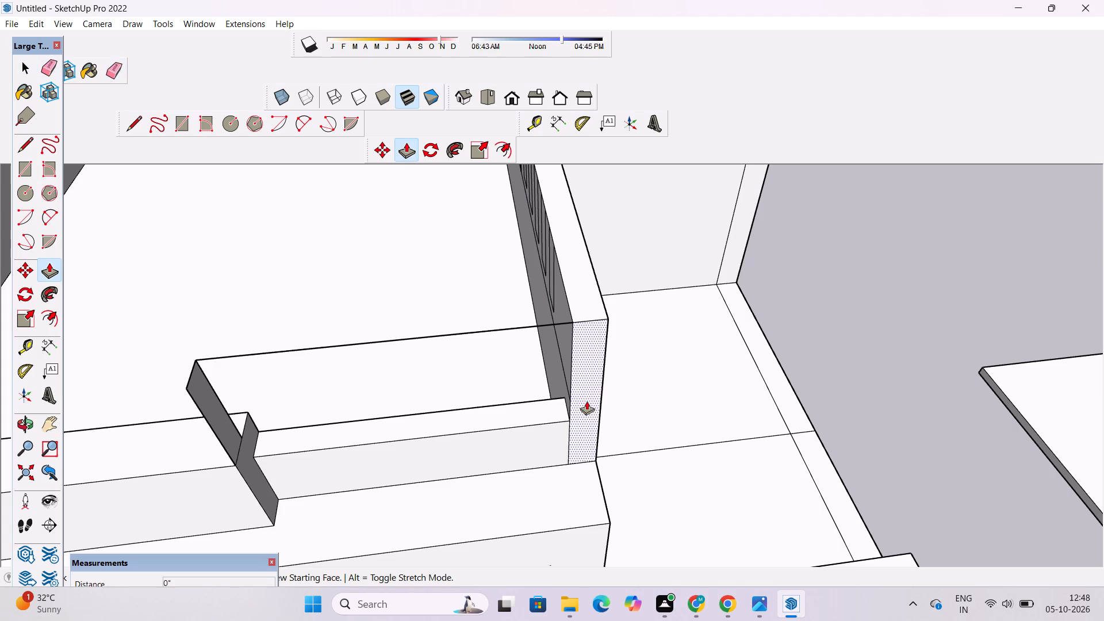
scroll(587, 438, down, 4)
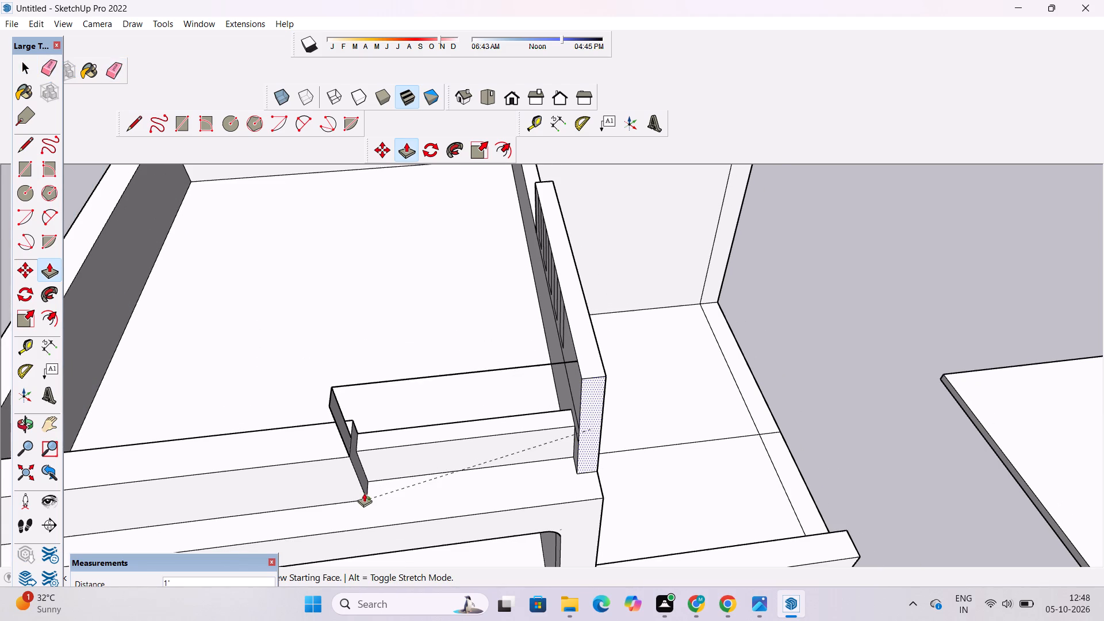
click(360, 496)
Erase the short line running from the front parapet's top corner across the terrace-side parapet's extended inner face.
key(o)
drag(459, 477, 645, 462)
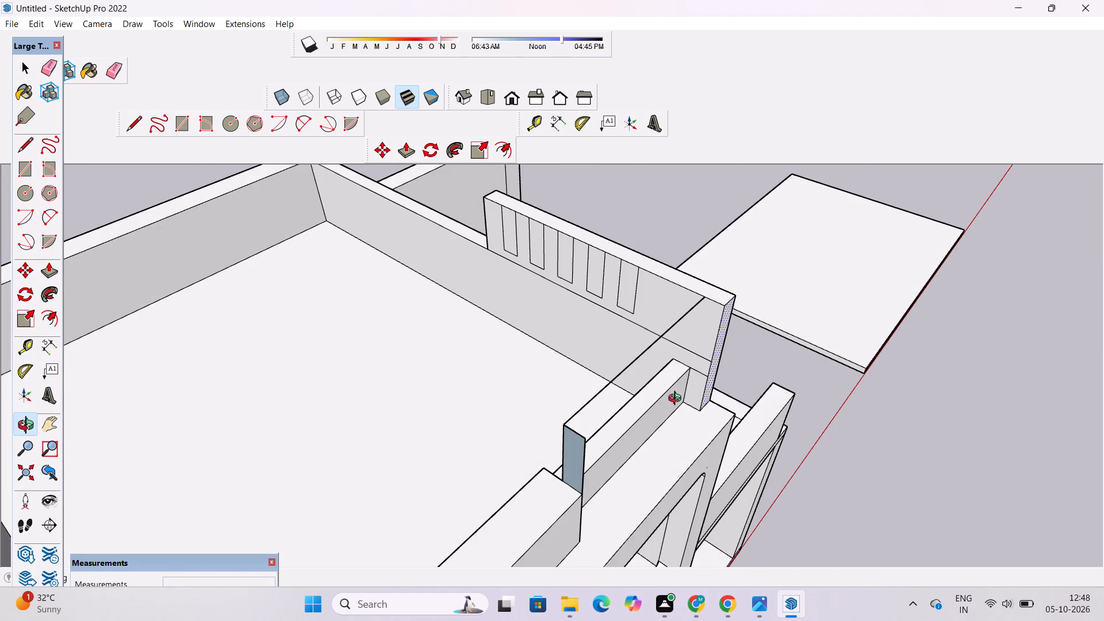
scroll(709, 360, up, 4)
key(e)
scroll(712, 339, up, 3)
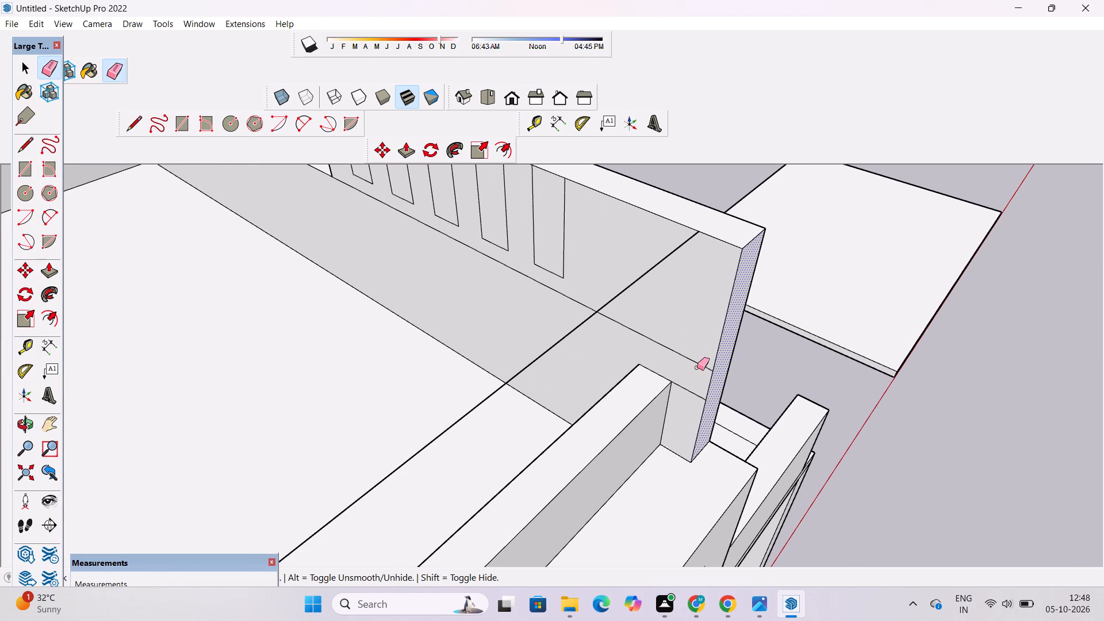
drag(694, 376, 691, 397)
scroll(637, 392, down, 1)
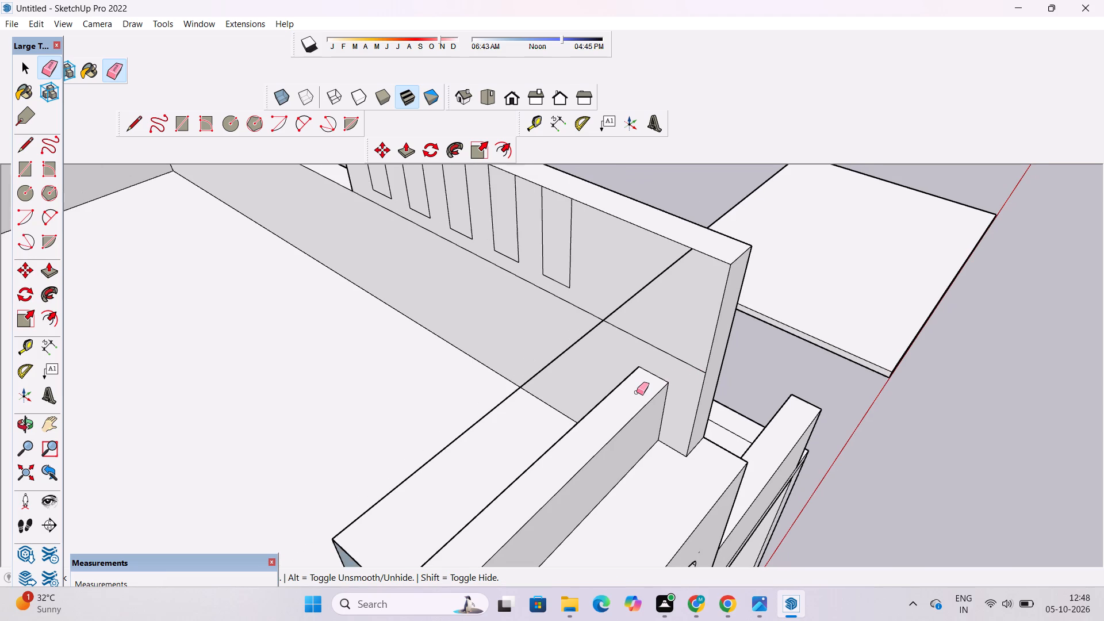
Draw a line about 4' 4 7/8" long up the terrace-side parapet's inner face, from the front parapet's top corner to the frame outline's end.
scroll(637, 392, down, 3)
key(l)
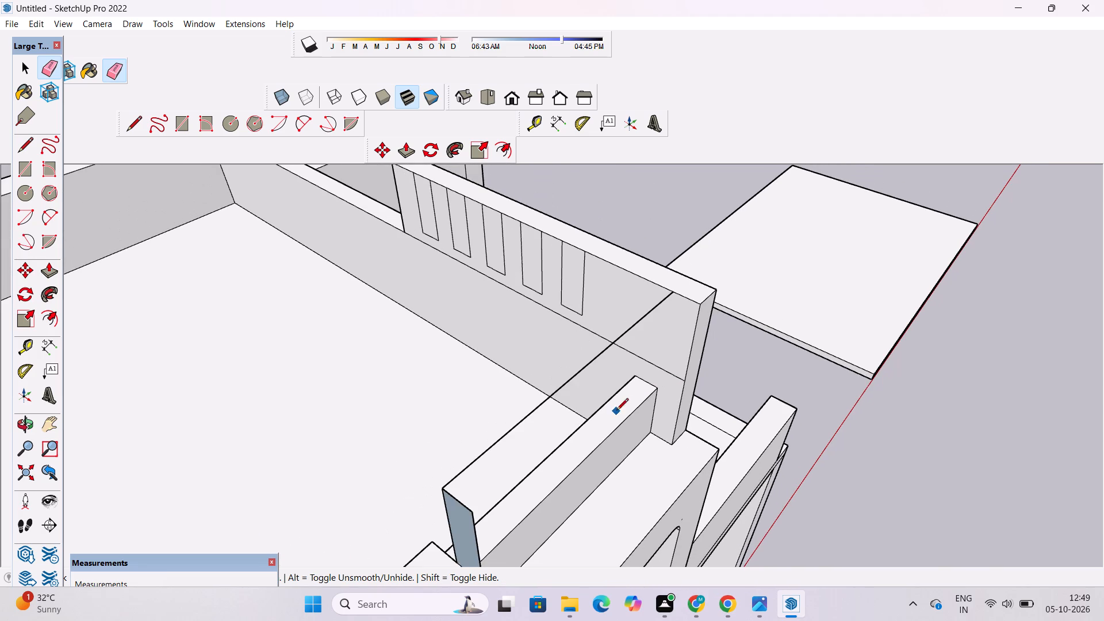
scroll(650, 389, up, 4)
click(661, 390)
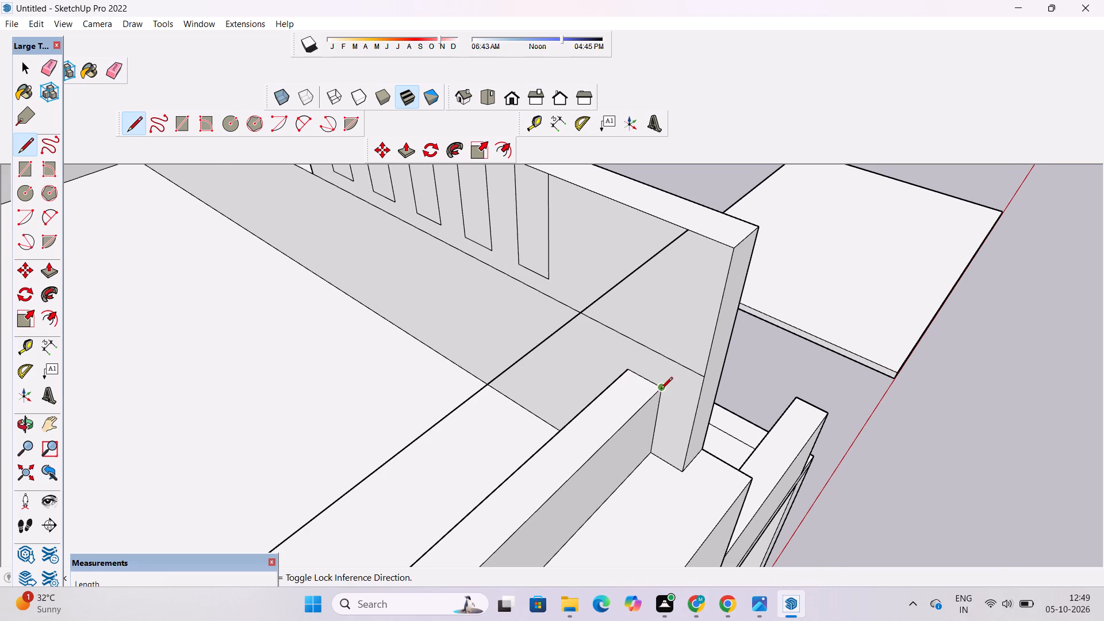
click(695, 229)
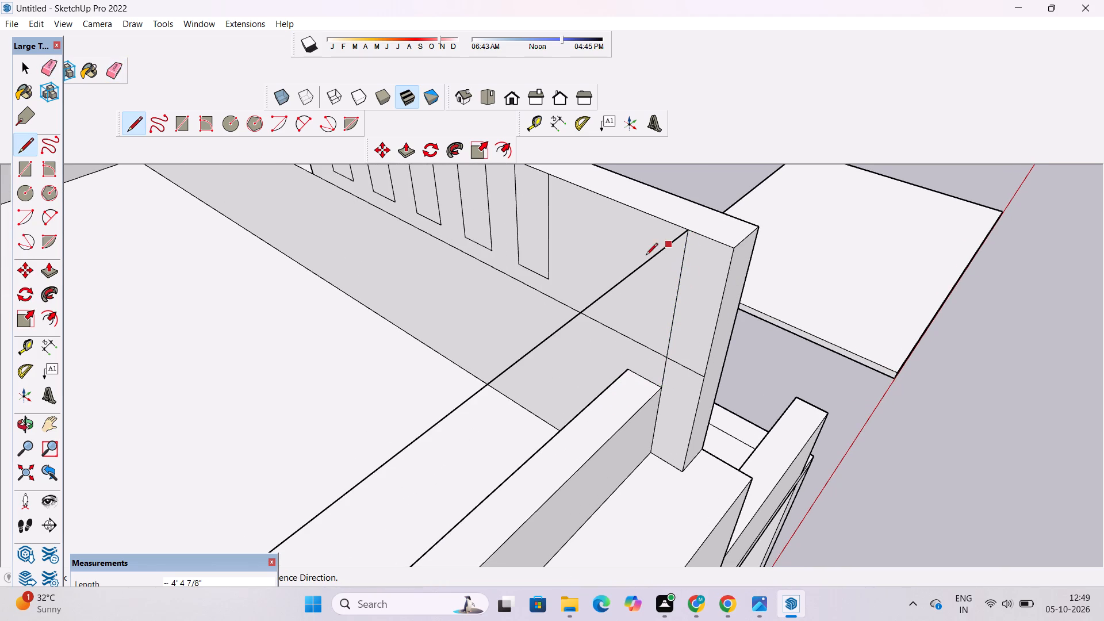
Erase the leftover horizontal line between the new upright line and the terrace-side parapet's front edge.
key(space)
key(e)
drag(681, 355, 684, 376)
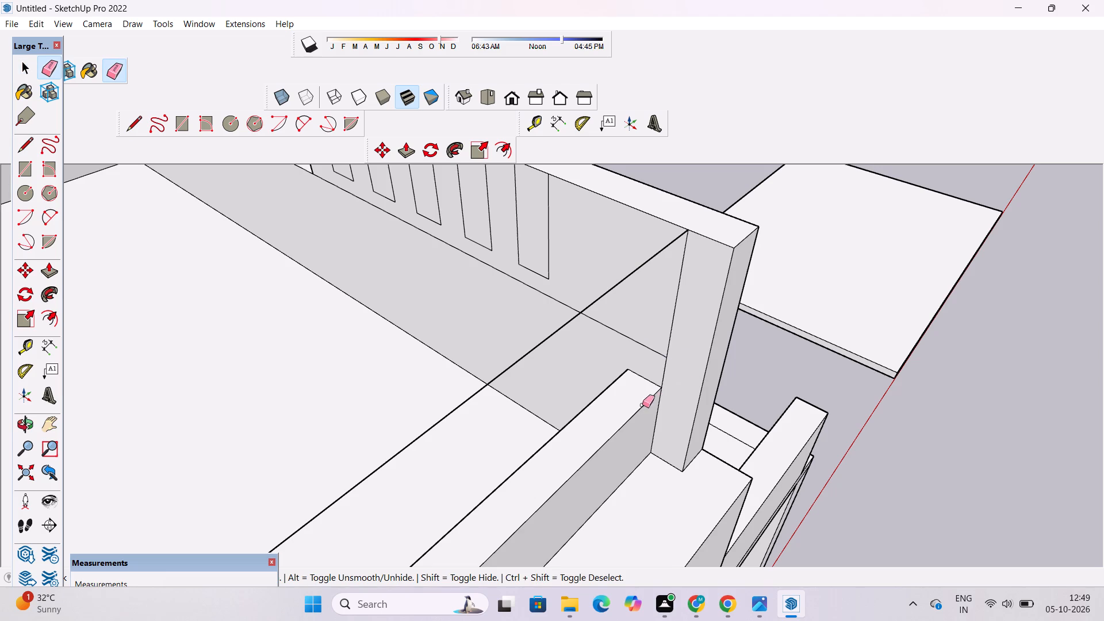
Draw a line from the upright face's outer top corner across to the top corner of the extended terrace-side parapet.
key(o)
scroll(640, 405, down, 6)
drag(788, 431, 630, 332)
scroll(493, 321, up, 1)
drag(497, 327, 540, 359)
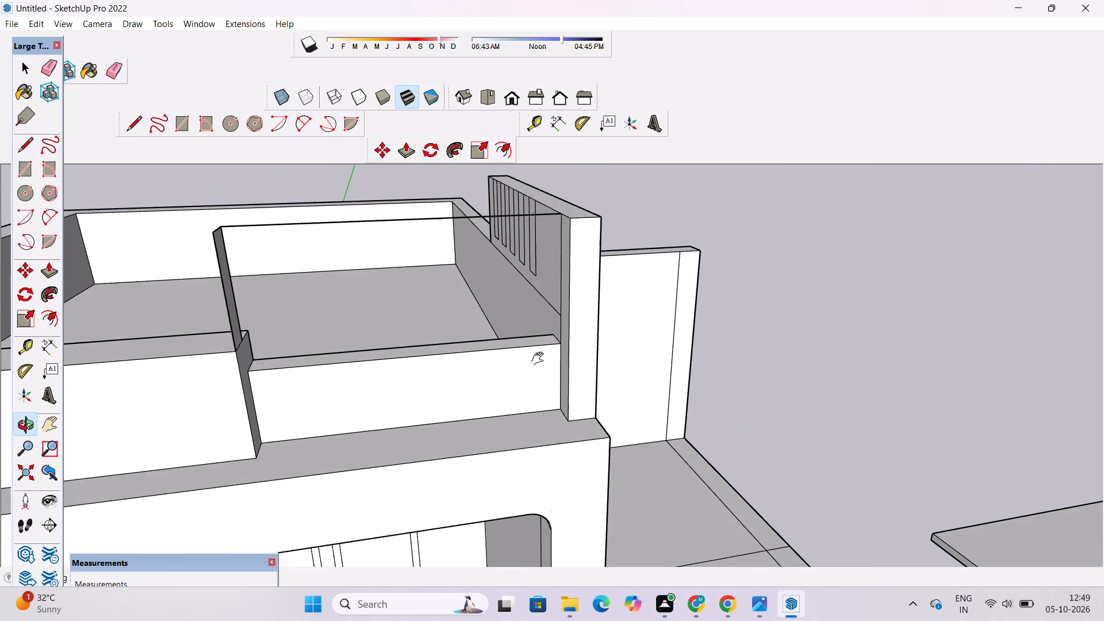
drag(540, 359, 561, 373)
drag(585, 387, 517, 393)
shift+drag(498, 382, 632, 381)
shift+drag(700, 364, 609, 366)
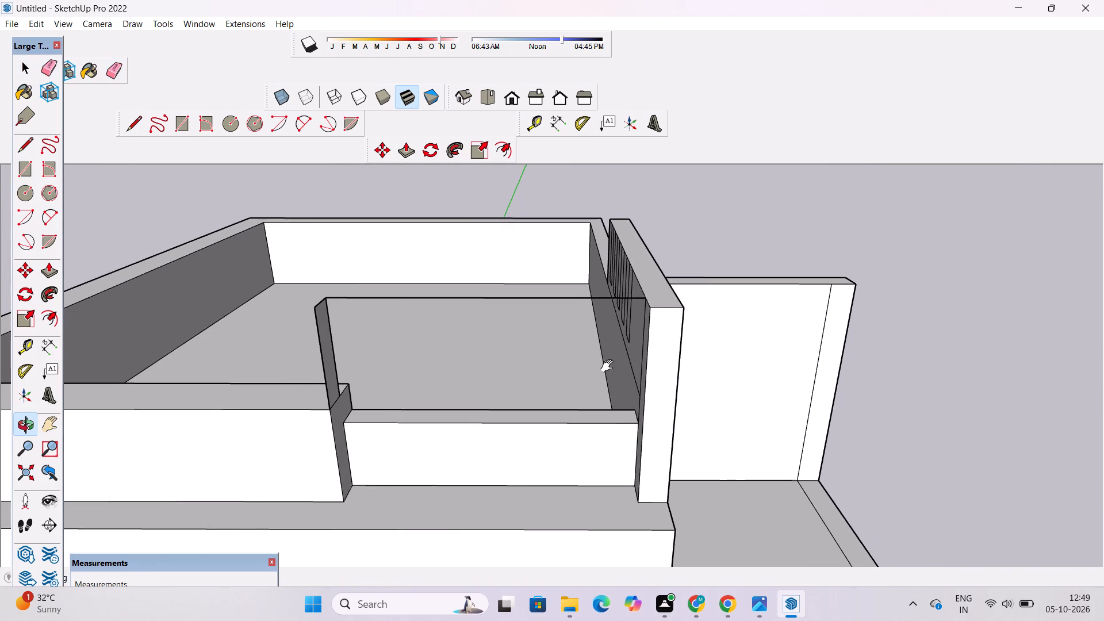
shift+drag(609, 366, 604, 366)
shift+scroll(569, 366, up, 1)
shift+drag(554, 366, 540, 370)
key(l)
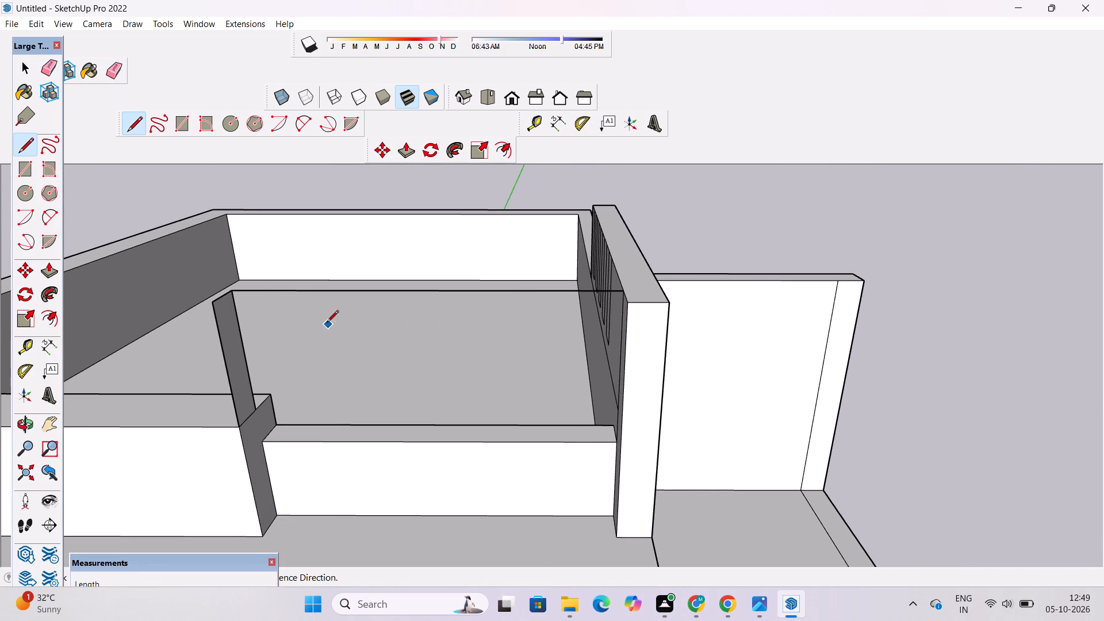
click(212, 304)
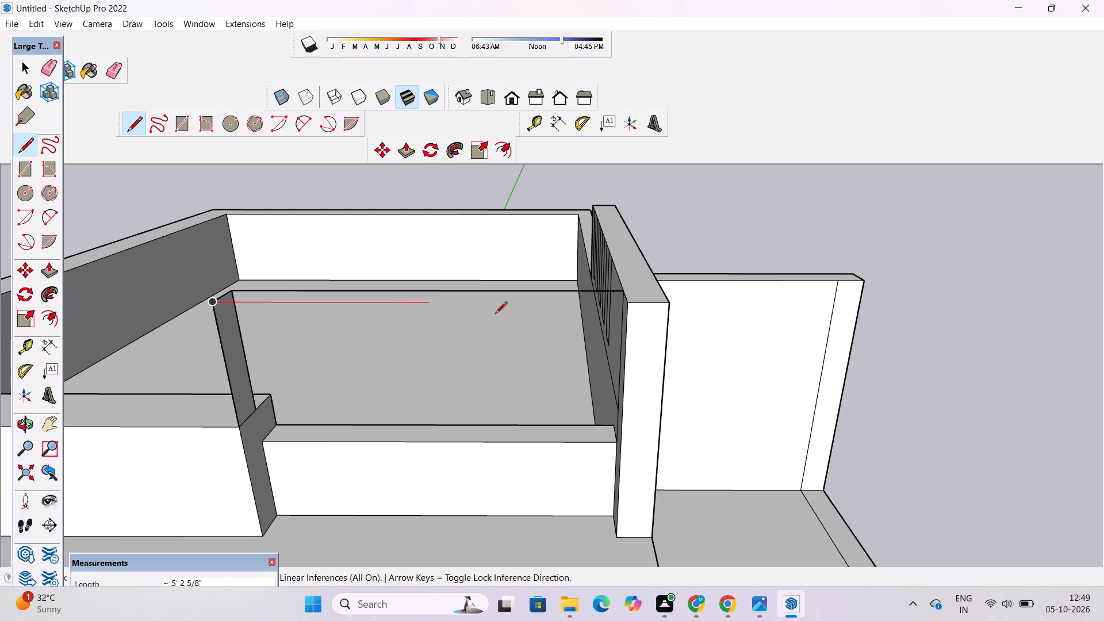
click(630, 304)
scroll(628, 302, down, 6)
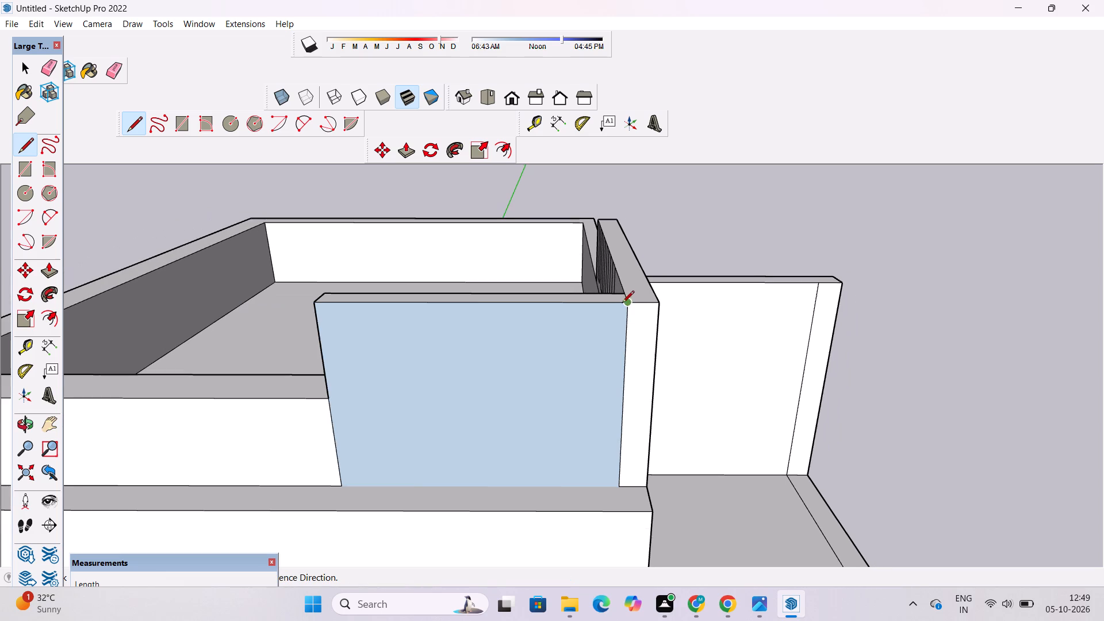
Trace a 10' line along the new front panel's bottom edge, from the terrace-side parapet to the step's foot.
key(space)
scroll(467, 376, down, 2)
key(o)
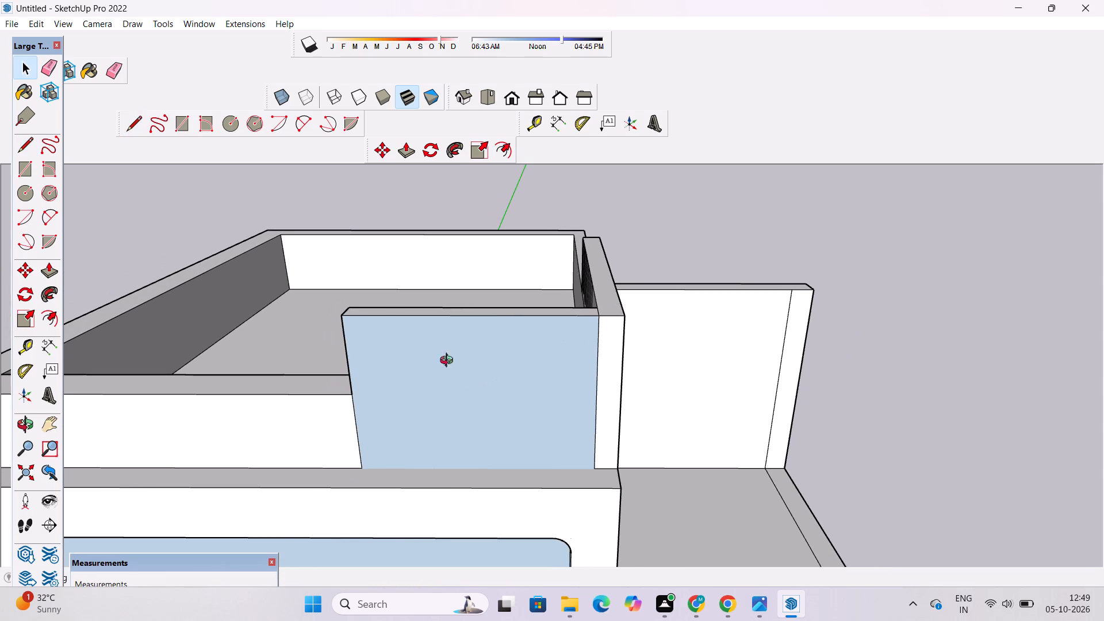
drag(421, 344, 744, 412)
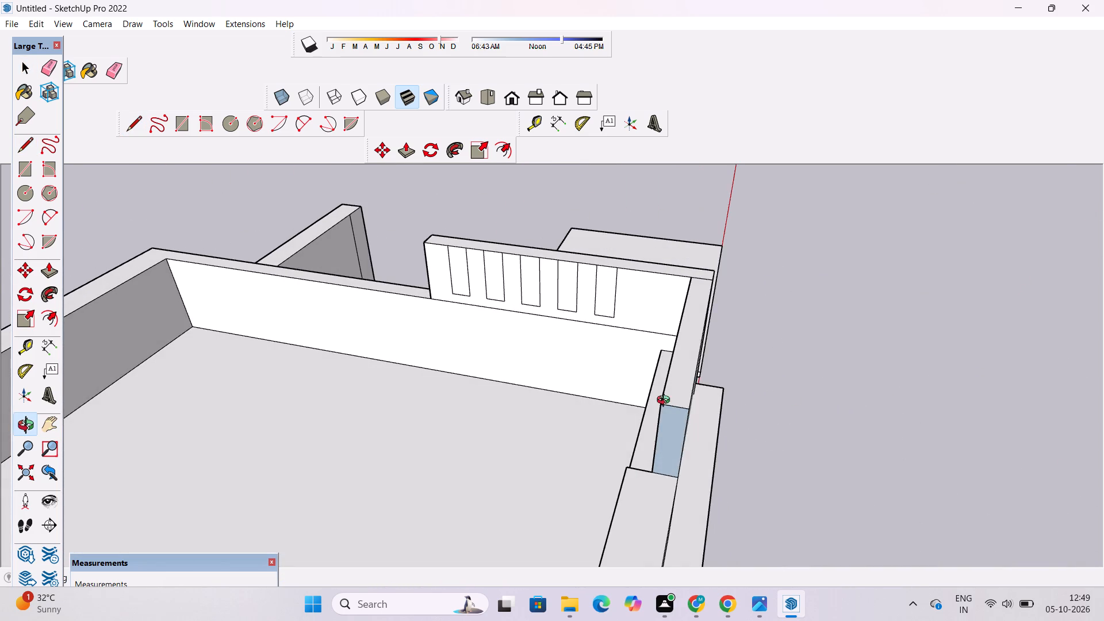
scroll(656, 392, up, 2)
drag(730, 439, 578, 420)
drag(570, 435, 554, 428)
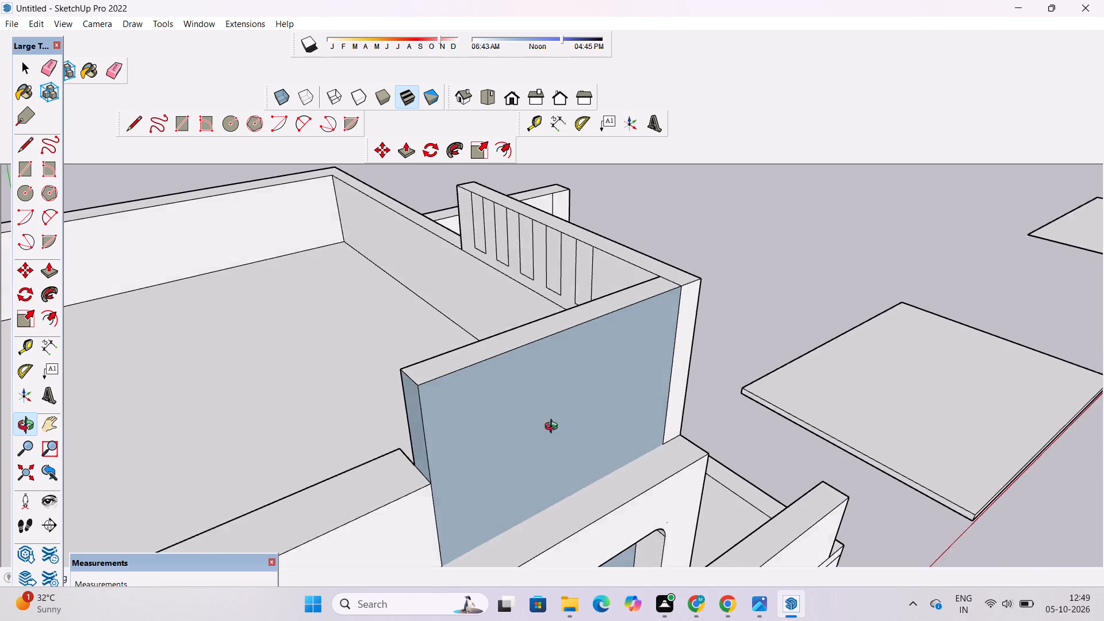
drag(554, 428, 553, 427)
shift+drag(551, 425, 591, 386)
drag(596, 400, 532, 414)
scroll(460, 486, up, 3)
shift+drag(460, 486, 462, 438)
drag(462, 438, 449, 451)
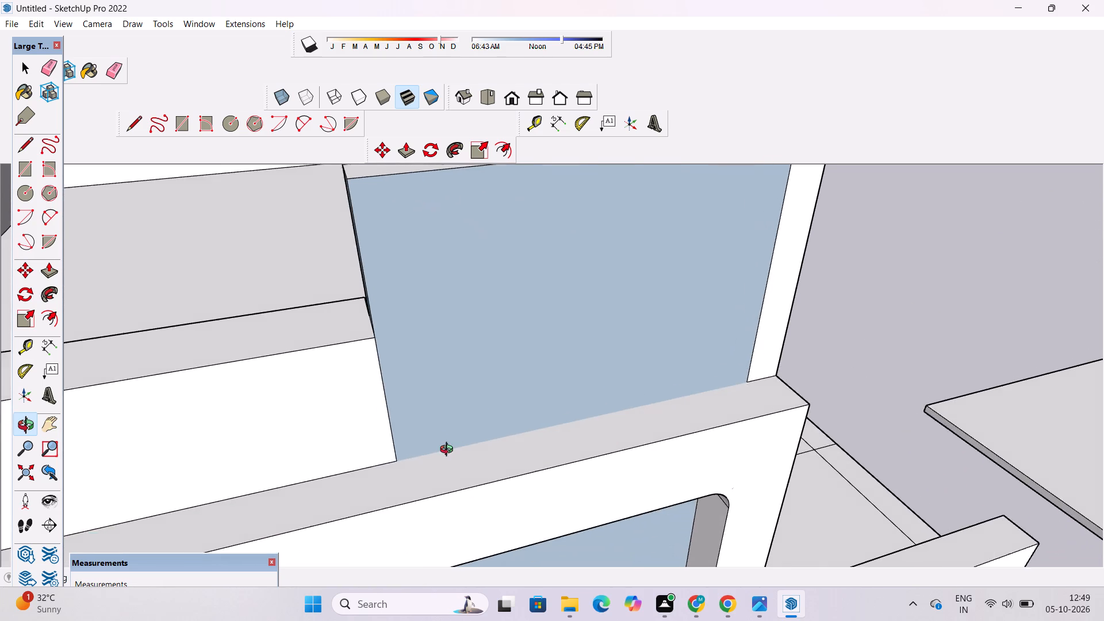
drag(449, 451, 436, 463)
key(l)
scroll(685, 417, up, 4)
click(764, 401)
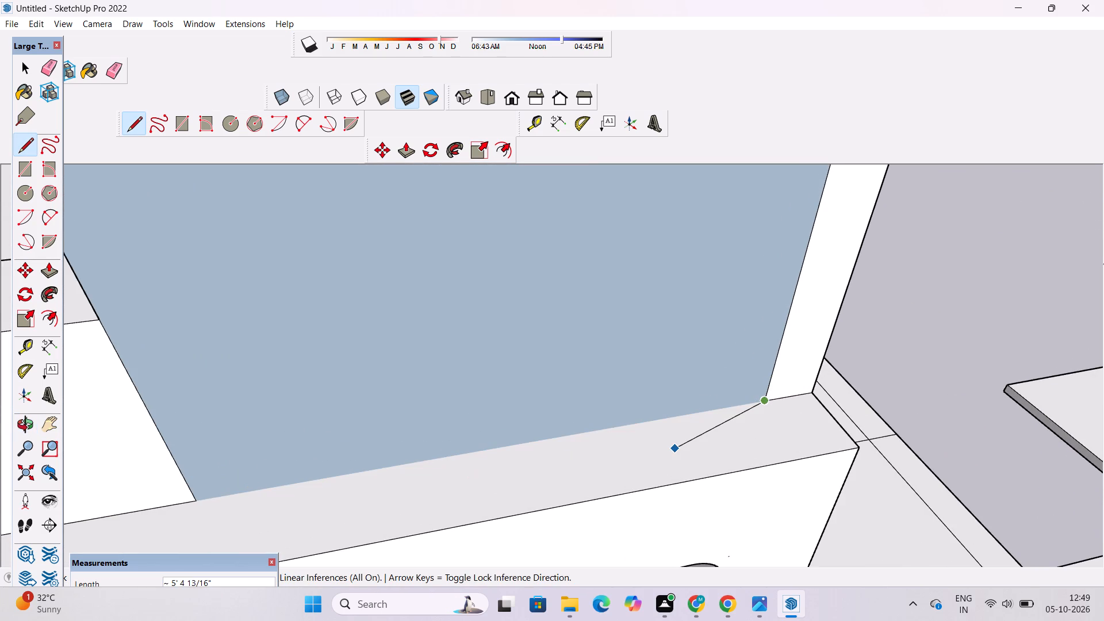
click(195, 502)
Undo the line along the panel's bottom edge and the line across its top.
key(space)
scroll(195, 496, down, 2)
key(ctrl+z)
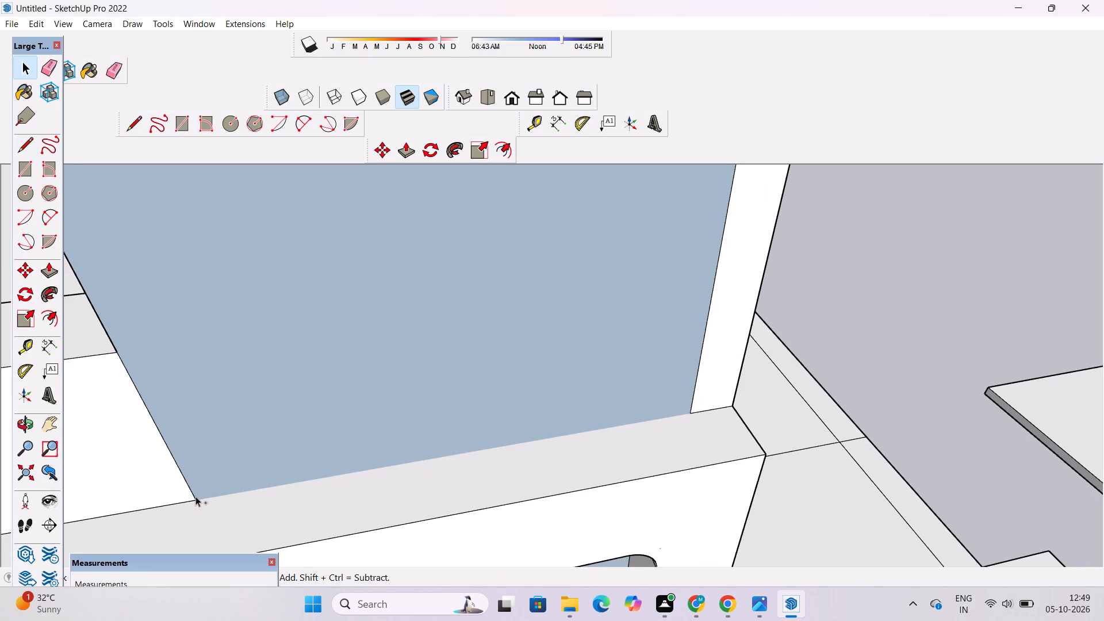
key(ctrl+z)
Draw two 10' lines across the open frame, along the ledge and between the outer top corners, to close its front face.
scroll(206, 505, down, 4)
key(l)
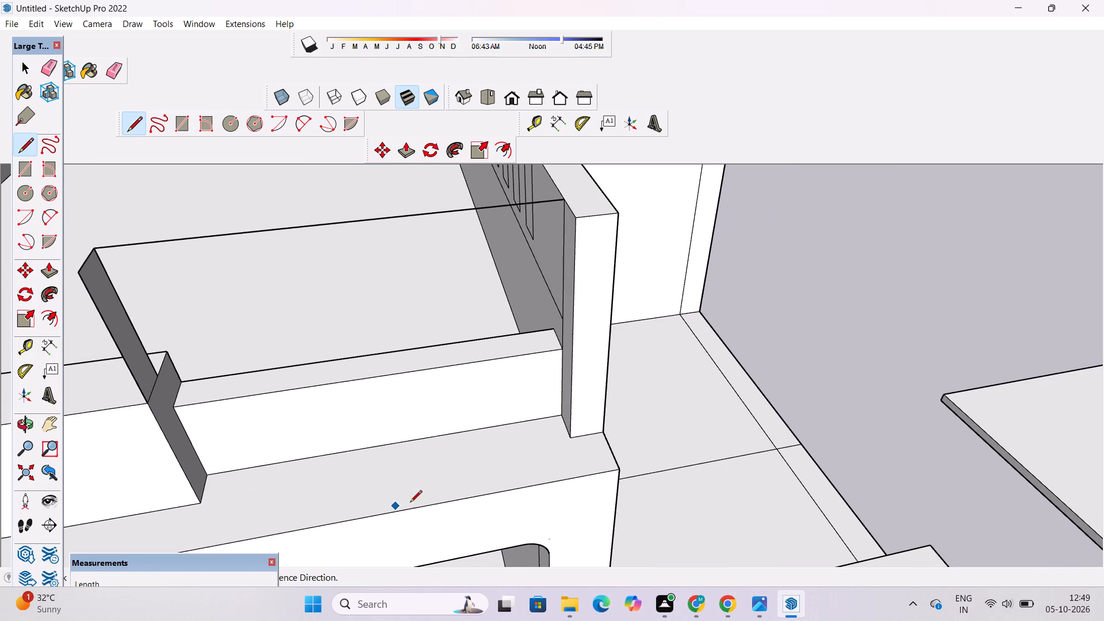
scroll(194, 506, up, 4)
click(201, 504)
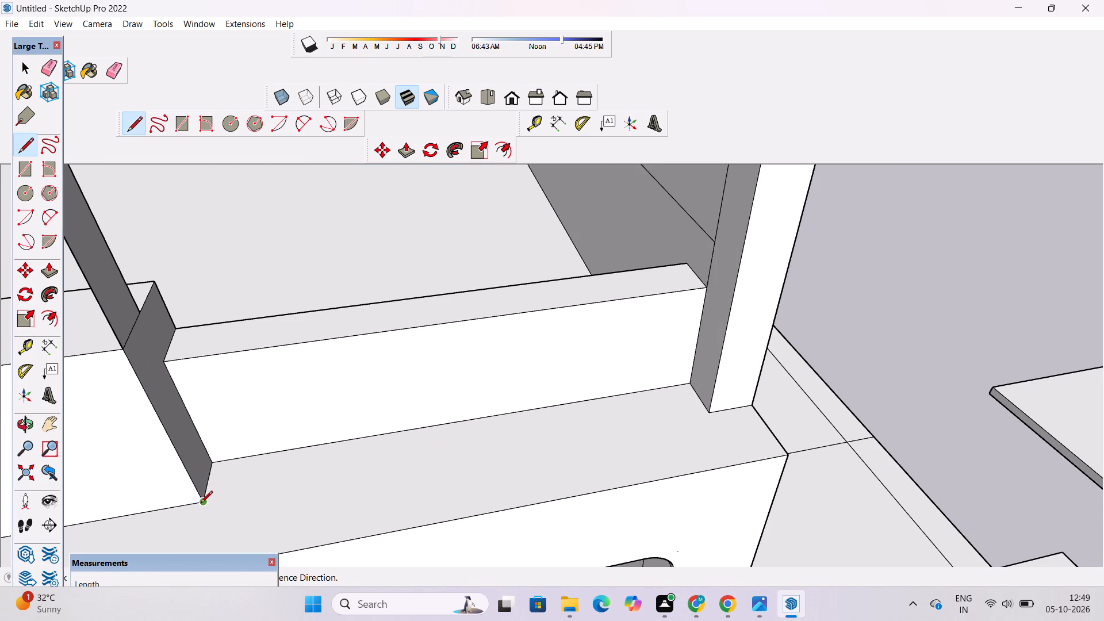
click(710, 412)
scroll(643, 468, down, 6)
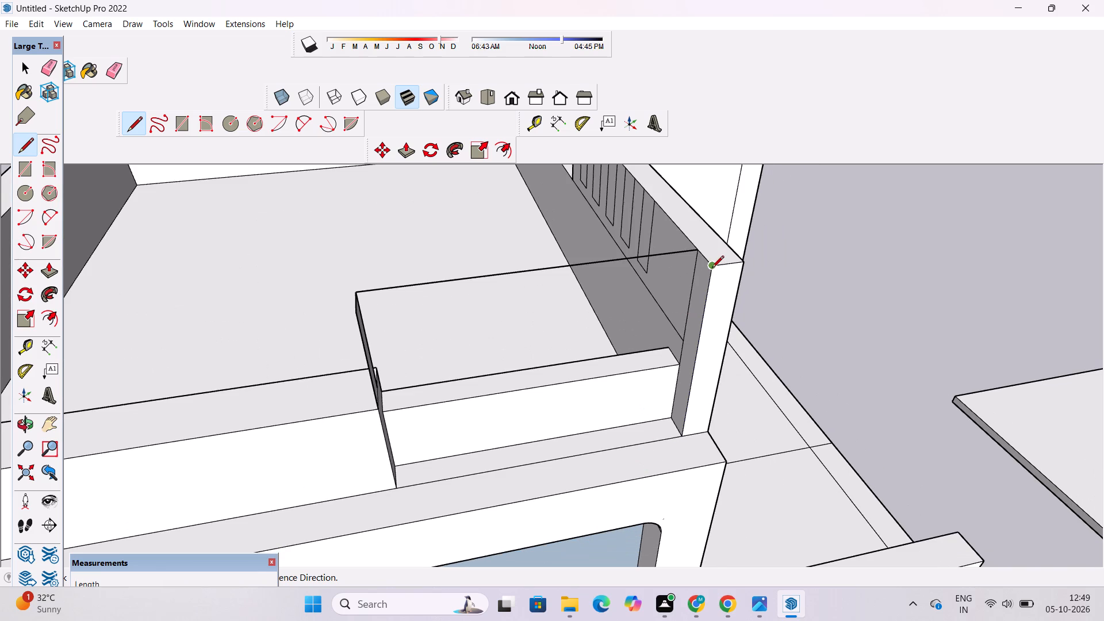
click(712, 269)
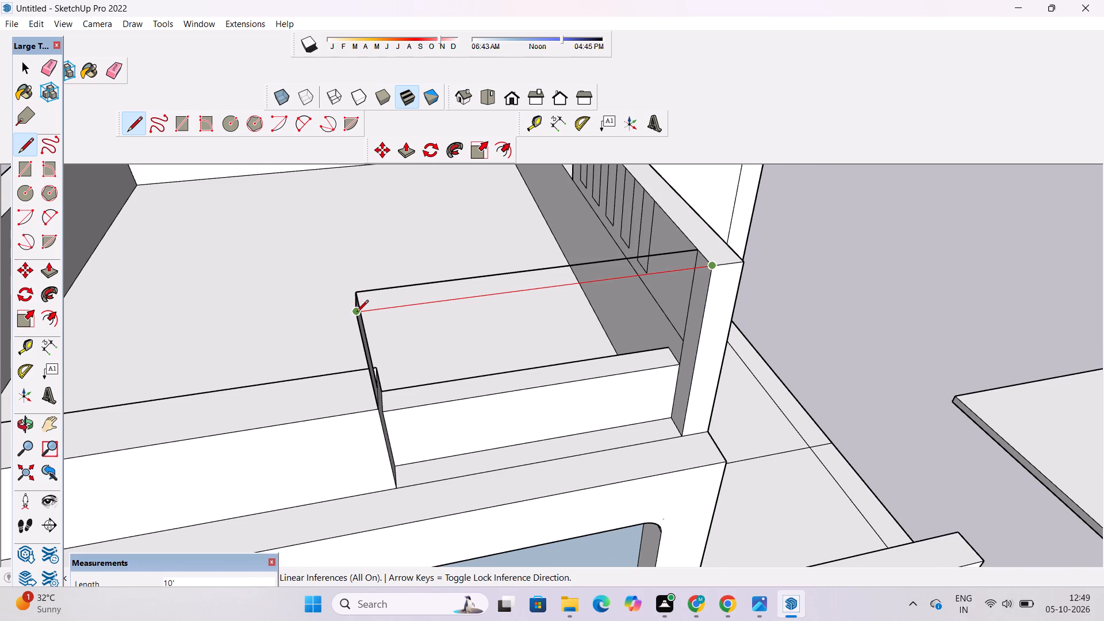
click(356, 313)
Examine the closed front panel and the facade opening below it from above and from the front.
key(space)
text(o)
scroll(325, 332, down, 6)
drag(501, 371, 470, 345)
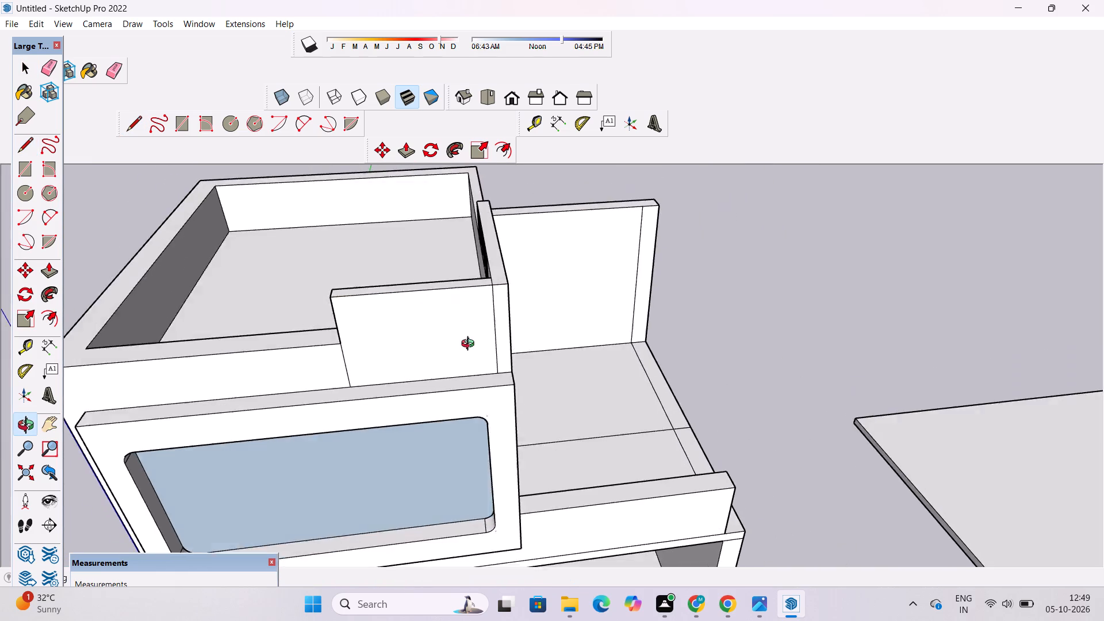
drag(470, 345, 409, 281)
scroll(395, 395, down, 4)
drag(303, 421, 378, 263)
scroll(382, 260, up, 2)
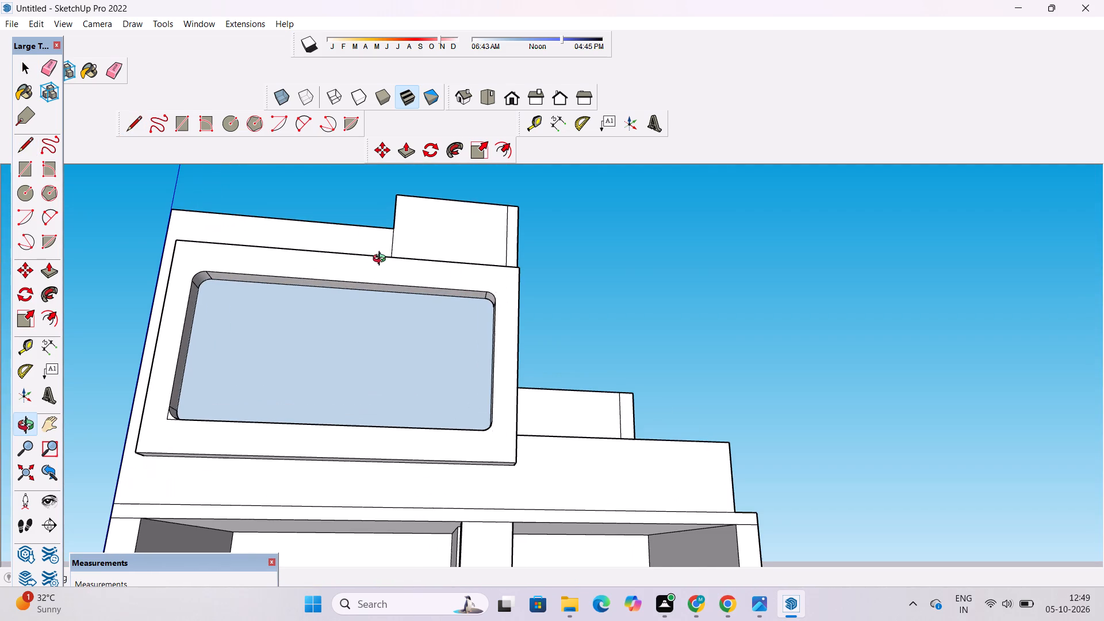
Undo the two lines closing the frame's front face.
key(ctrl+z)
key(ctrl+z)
Examine the open frame from above and in relation to the whole house.
drag(382, 317, 420, 351)
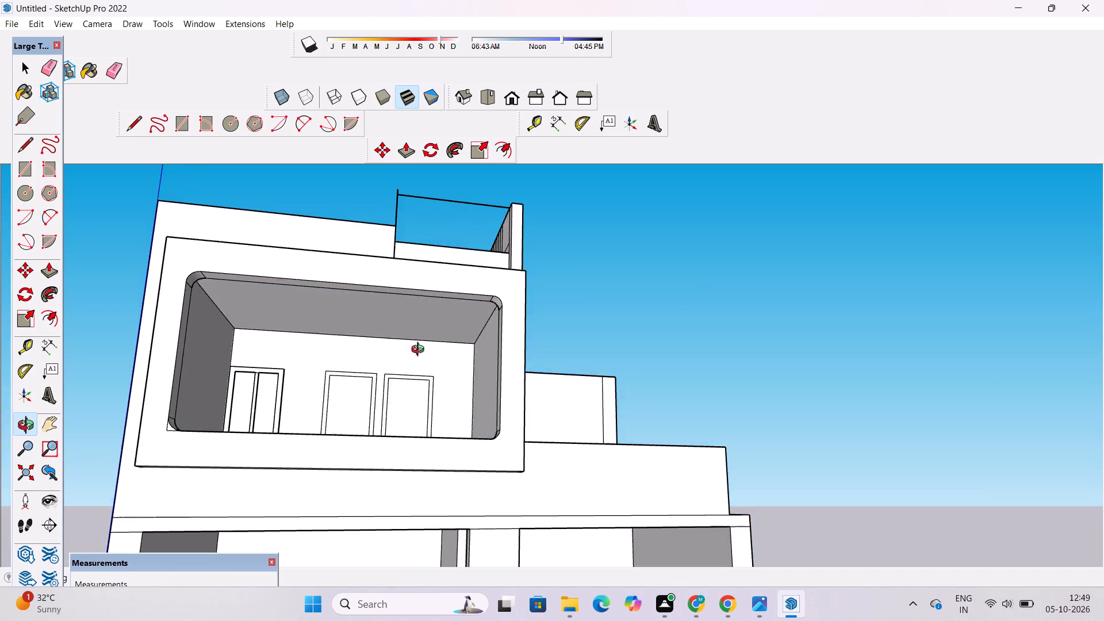
drag(420, 351, 641, 495)
scroll(520, 350, up, 4)
drag(373, 365, 199, 388)
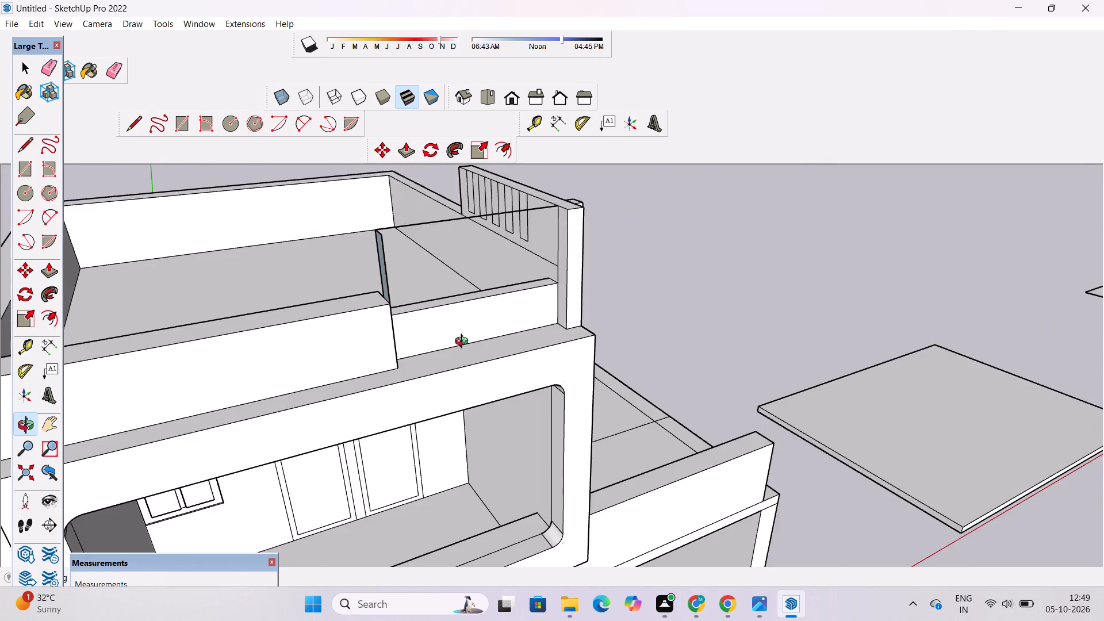
scroll(464, 343, down, 6)
drag(504, 357, 453, 356)
scroll(453, 351, down, 8)
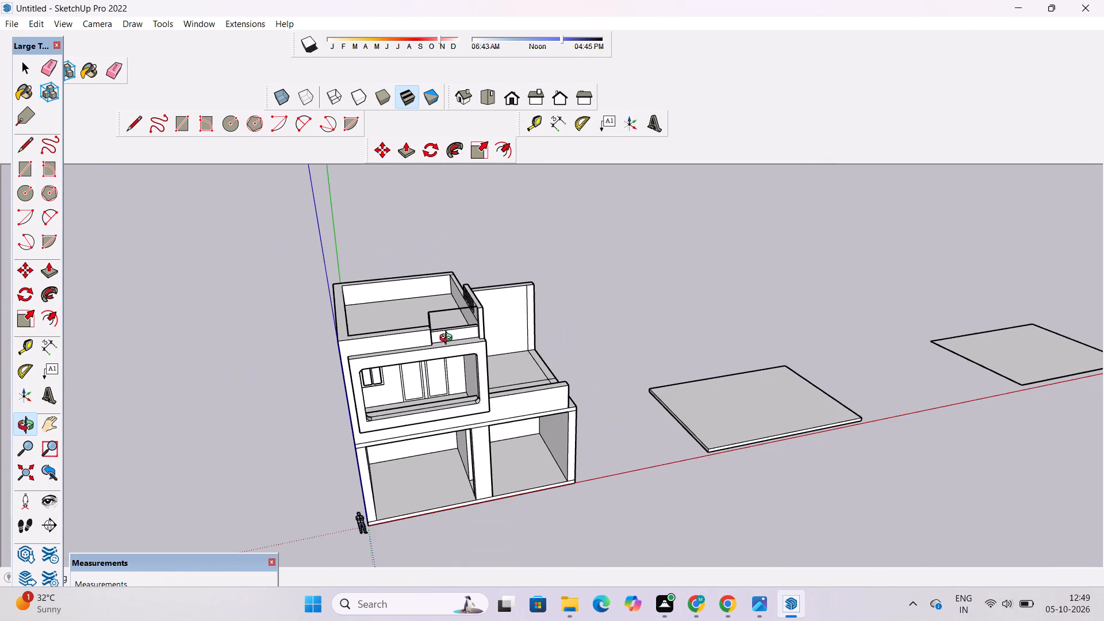
Examine the open frame and the terrace parapet from above and from the front.
scroll(448, 339, down, 1)
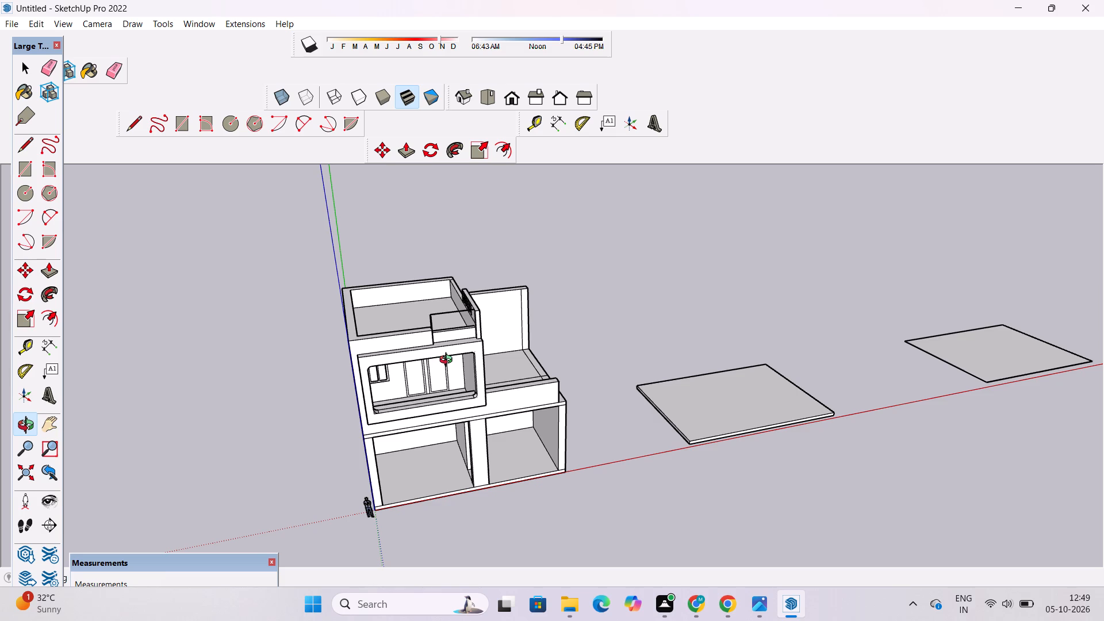
scroll(453, 366, down, 2)
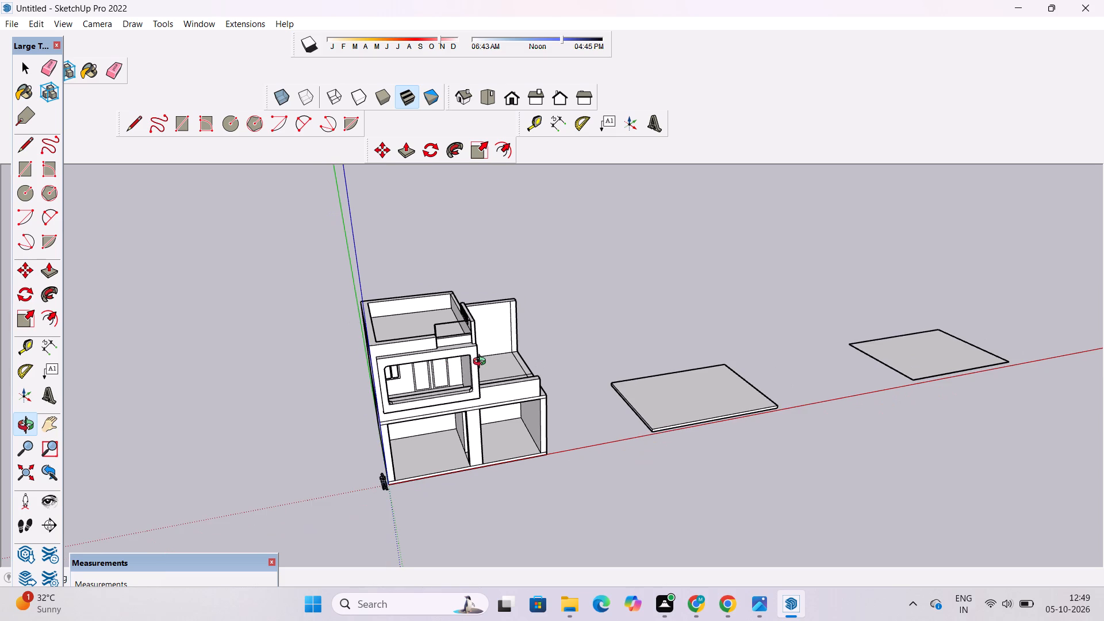
drag(500, 361, 473, 488)
scroll(479, 381, up, 1)
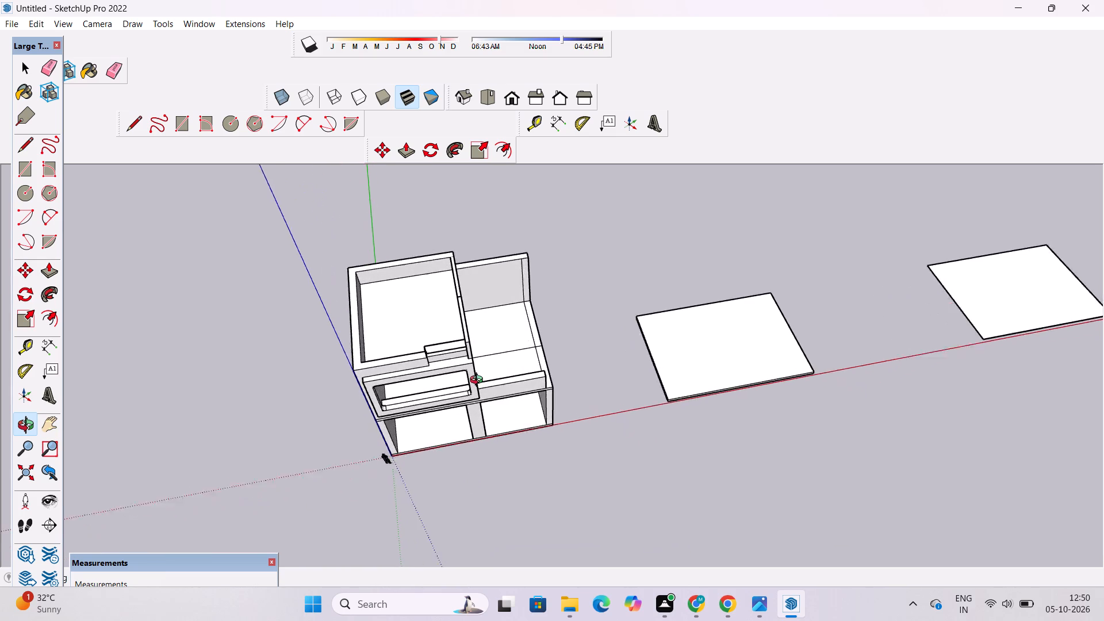
scroll(479, 381, up, 2)
drag(538, 394, 448, 328)
drag(480, 315, 435, 416)
scroll(431, 428, up, 4)
drag(431, 434, 442, 307)
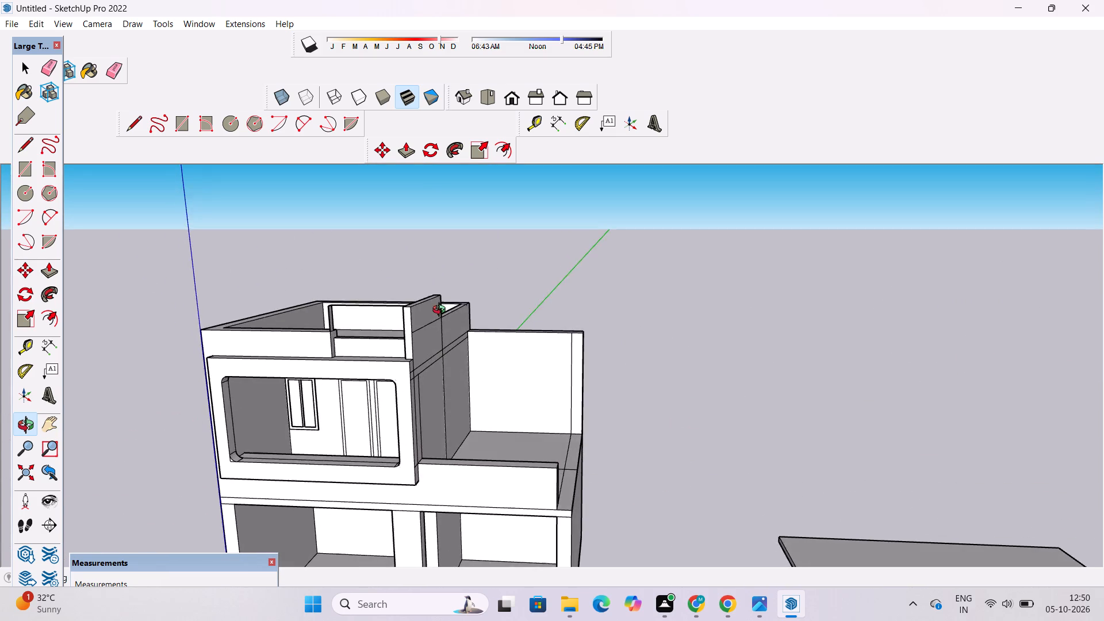
scroll(442, 328, down, 5)
shift+drag(478, 355, 416, 375)
scroll(436, 473, up, 4)
shift+click(436, 473)
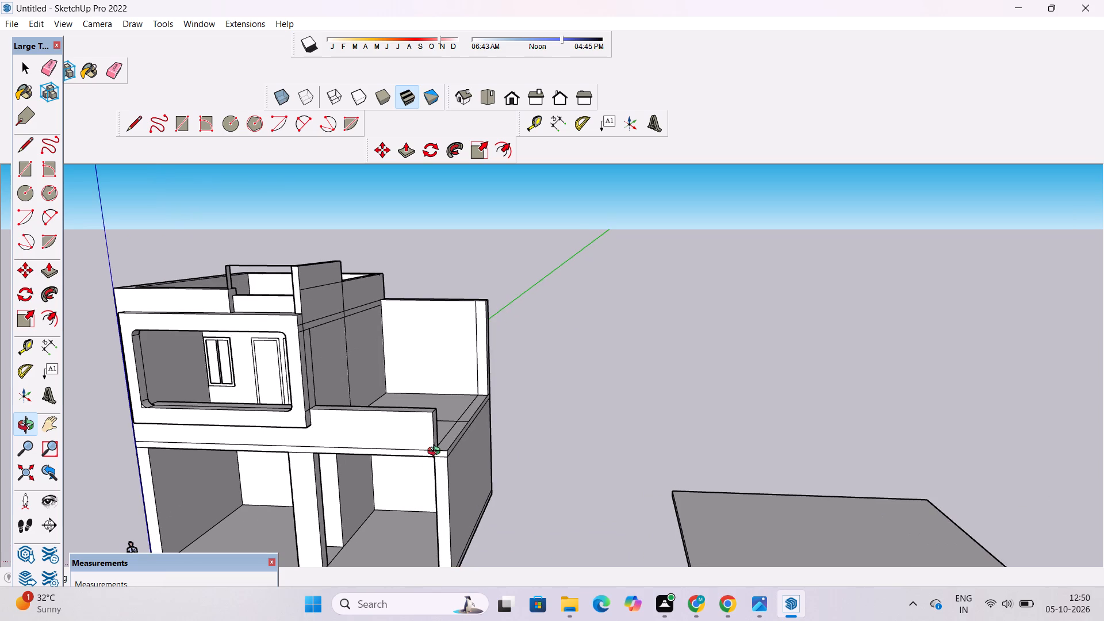
scroll(436, 447, down, 1)
drag(439, 435, 474, 536)
scroll(458, 466, up, 4)
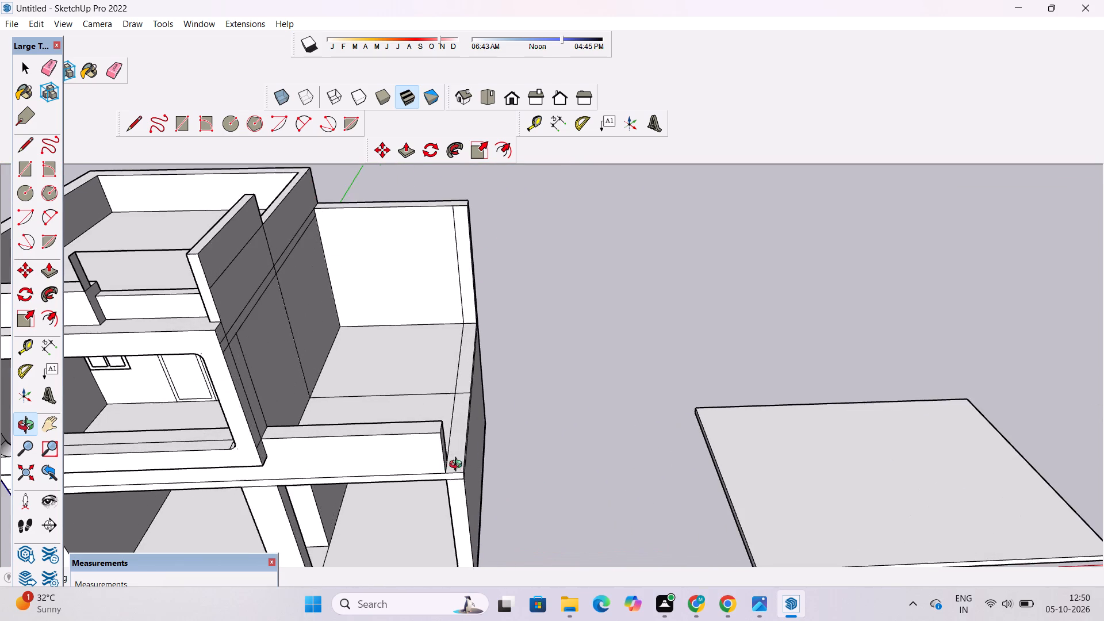
Draw a vertical line from the terrace front parapet's outer top corner up to the level of the raised frame's top.
shift+drag(448, 453, 470, 493)
scroll(463, 489, down, 3)
shift+drag(434, 477, 520, 492)
drag(509, 514, 503, 484)
scroll(521, 480, up, 4)
key(l)
scroll(497, 427, down, 2)
scroll(572, 499, up, 7)
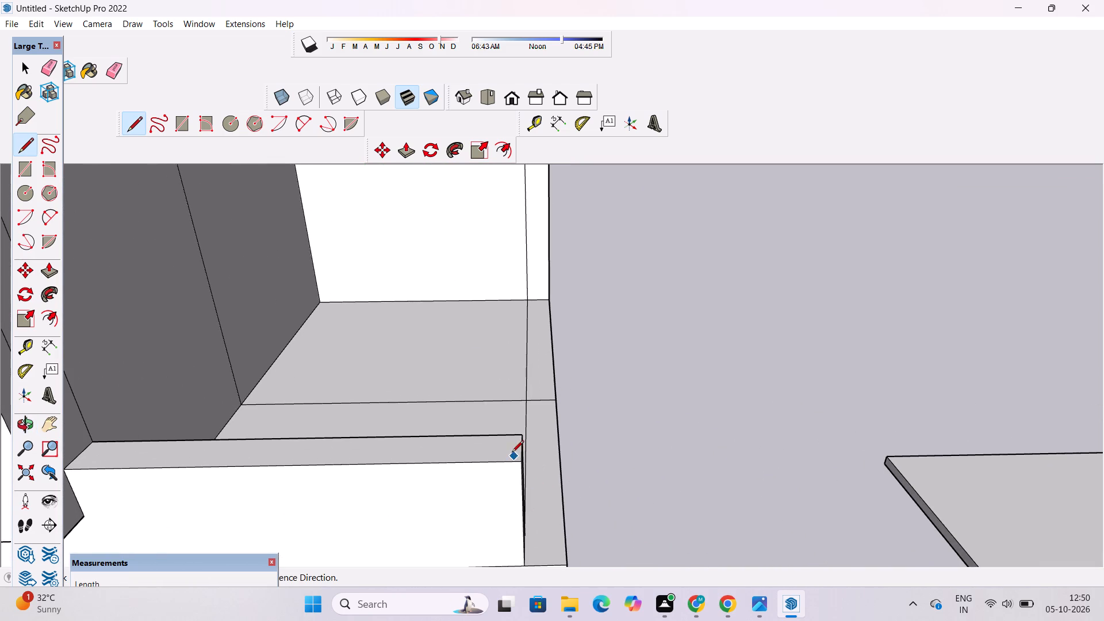
click(520, 463)
scroll(520, 463, down, 13)
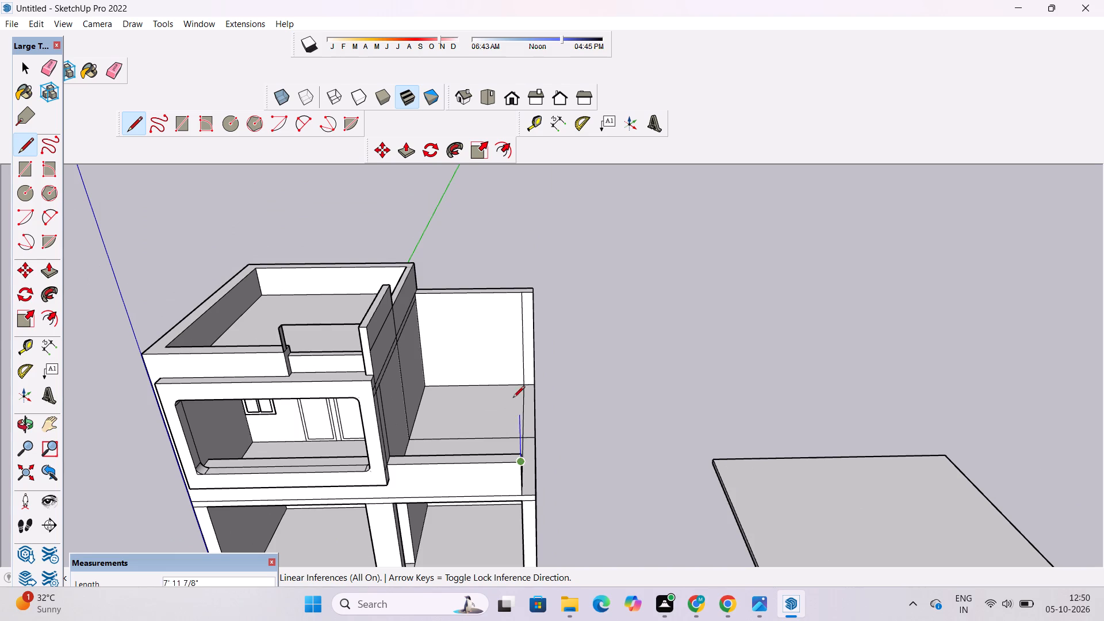
scroll(505, 338, down, 2)
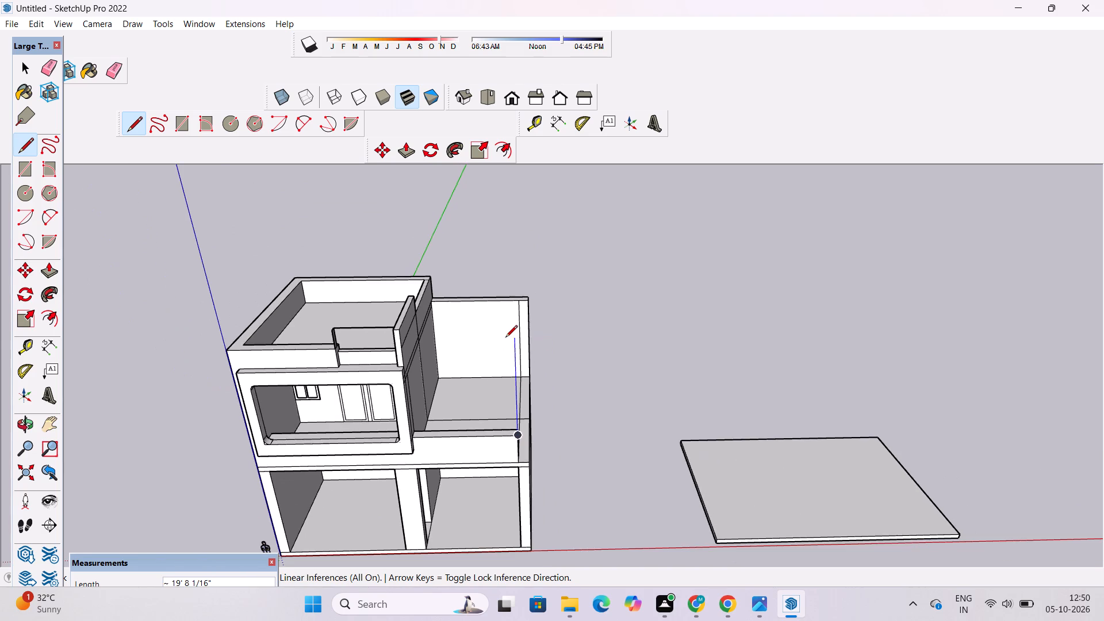
scroll(505, 338, down, 2)
scroll(505, 318, up, 3)
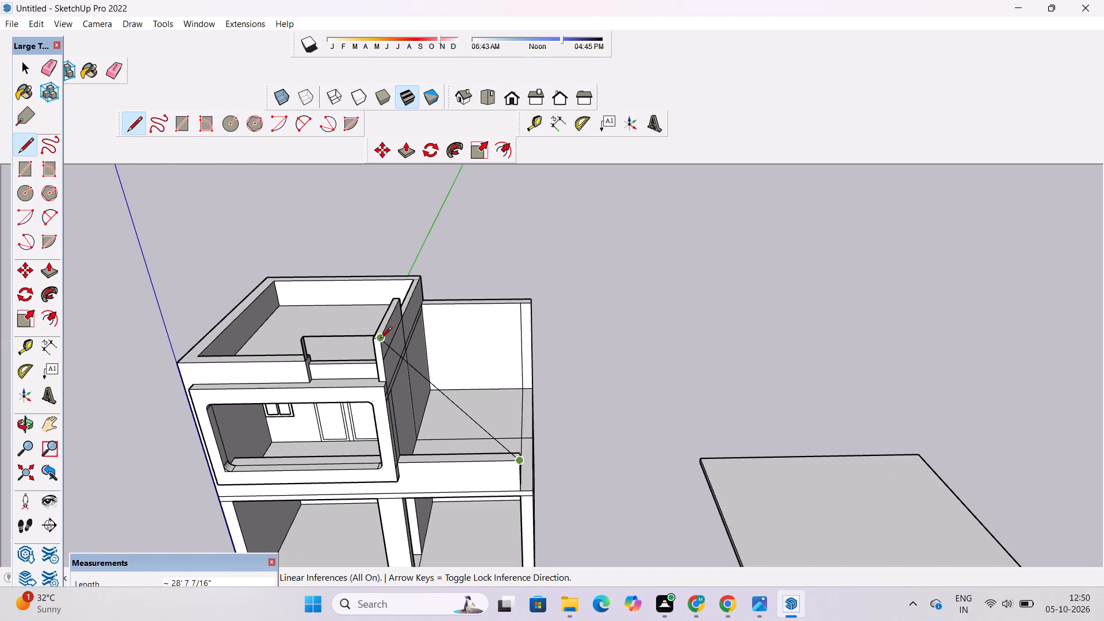
scroll(380, 339, down, 3)
scroll(380, 339, up, 4)
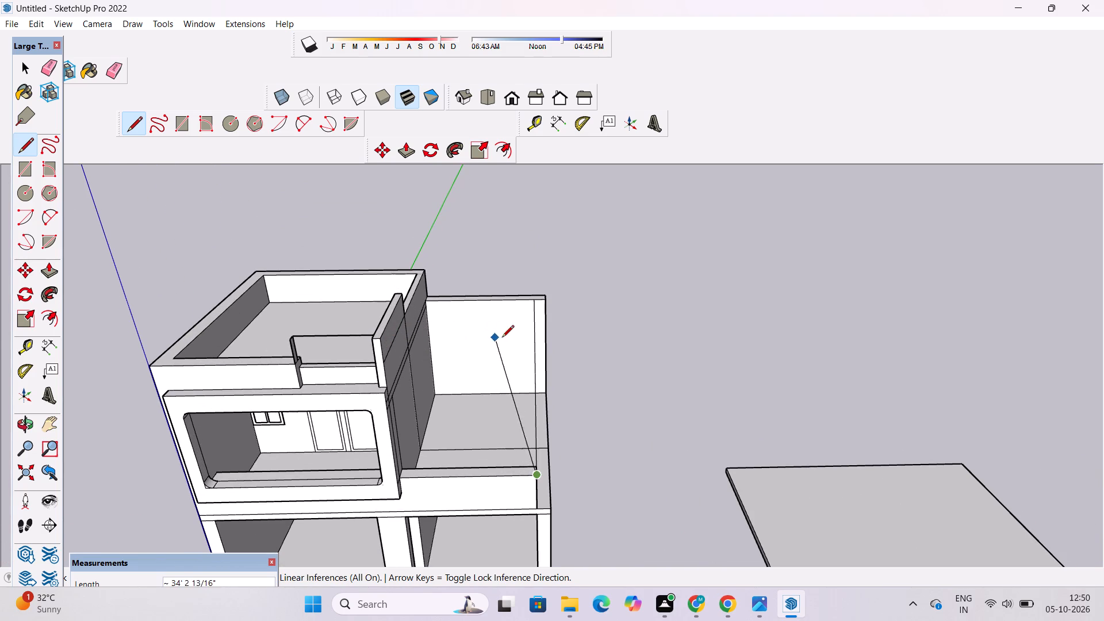
scroll(539, 338, down, 5)
scroll(539, 338, up, 4)
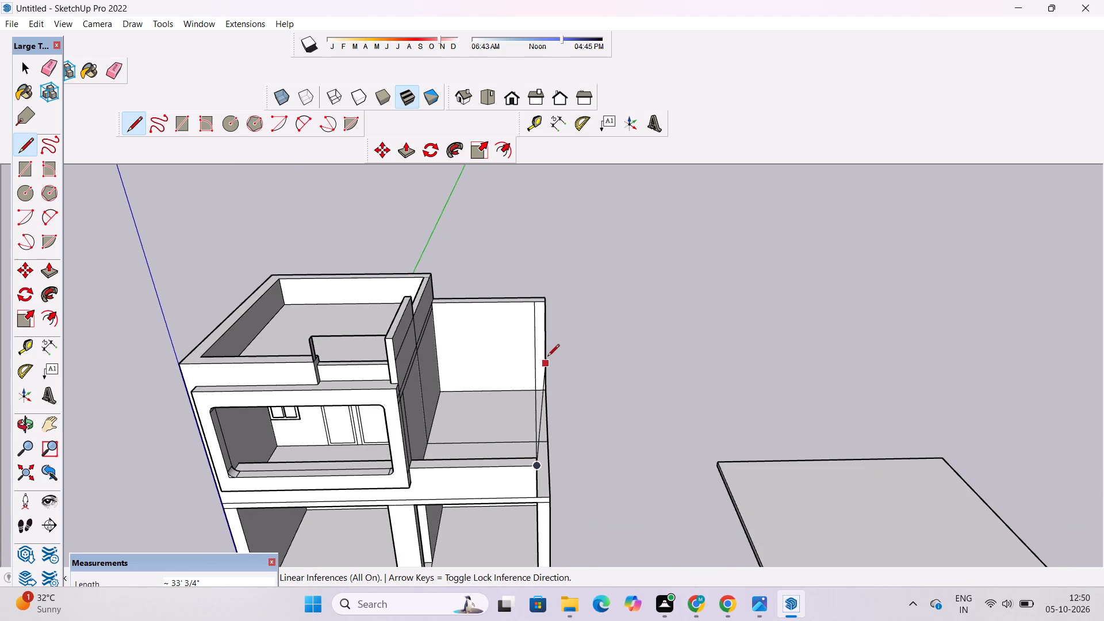
scroll(539, 362, up, 3)
scroll(521, 360, down, 1)
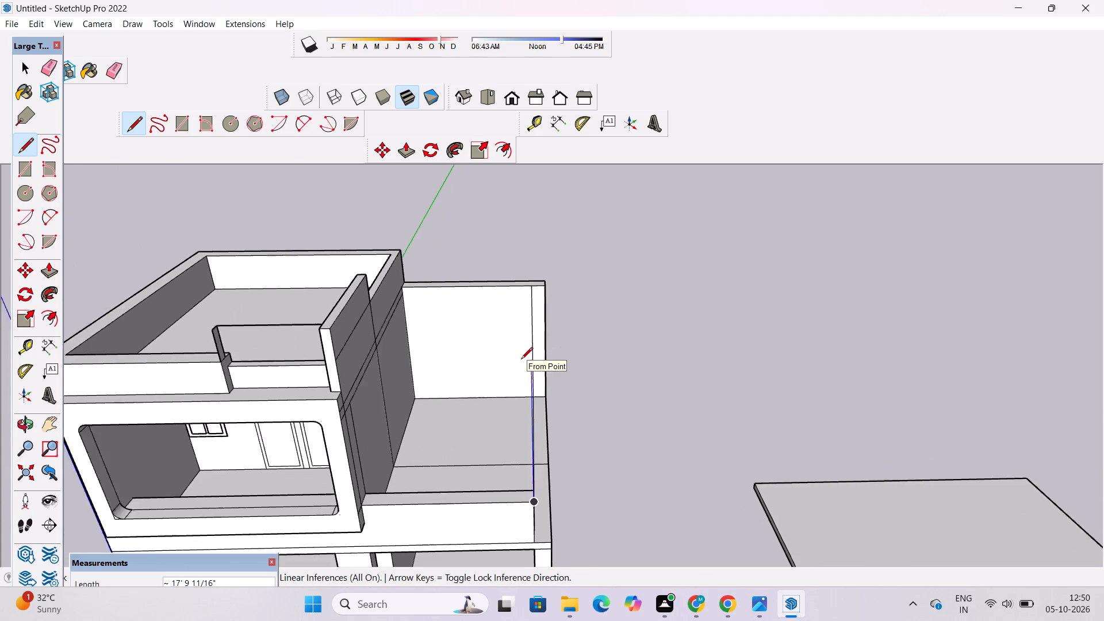
scroll(521, 360, down, 2)
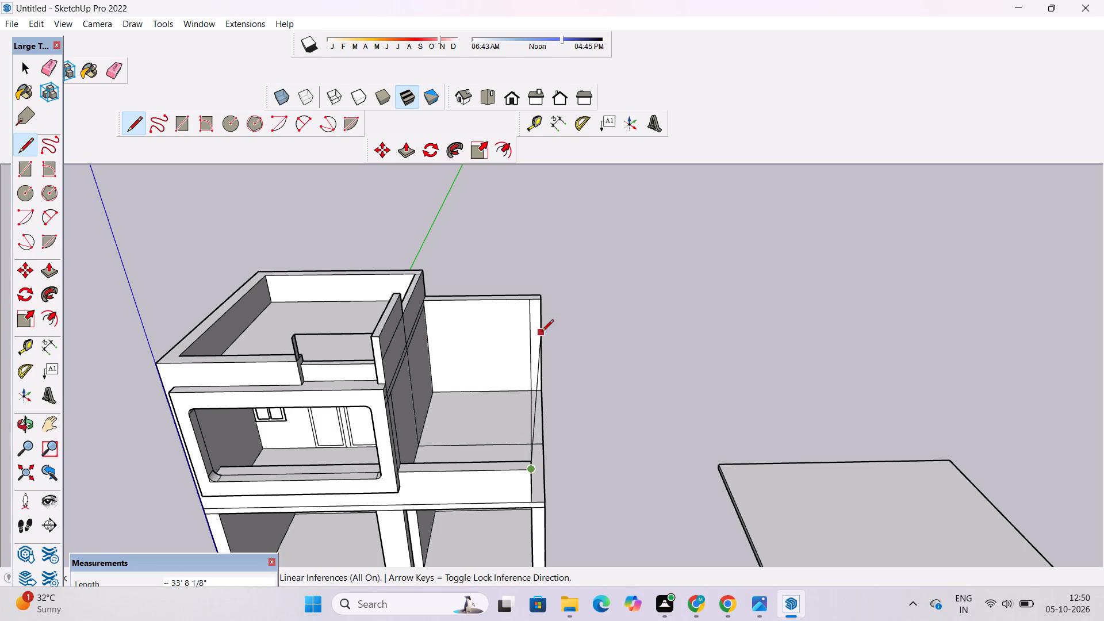
scroll(517, 356, down, 7)
scroll(561, 371, up, 6)
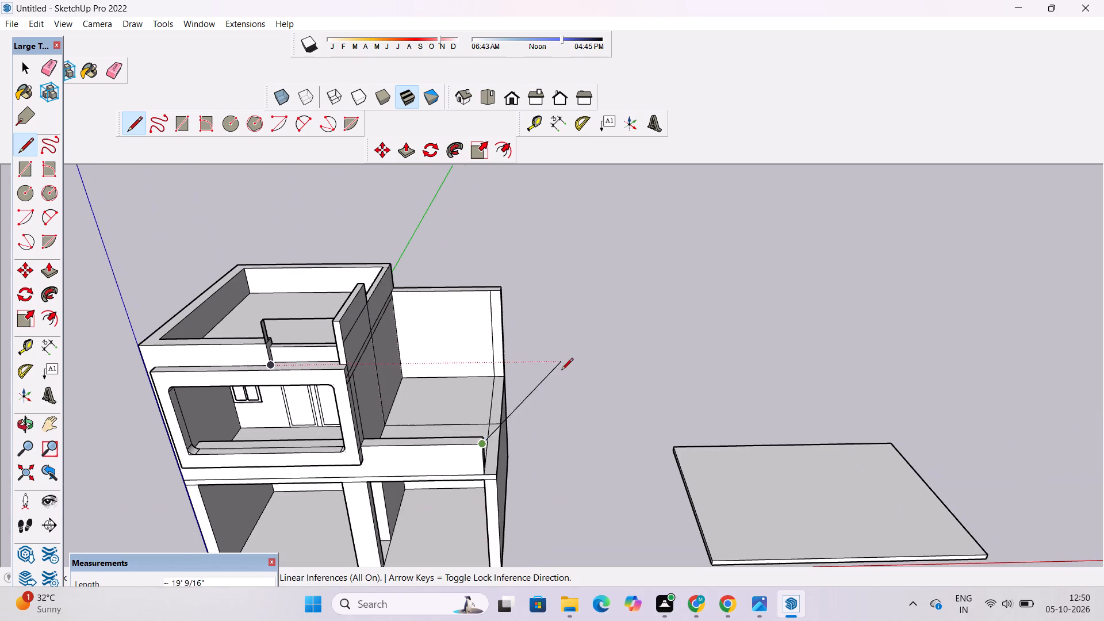
click(473, 321)
Draw a 19' horizontal line from the vertical line's top end to the frame's nearest top corner, closing a wall face above the terrace parapet.
scroll(333, 327, up, 8)
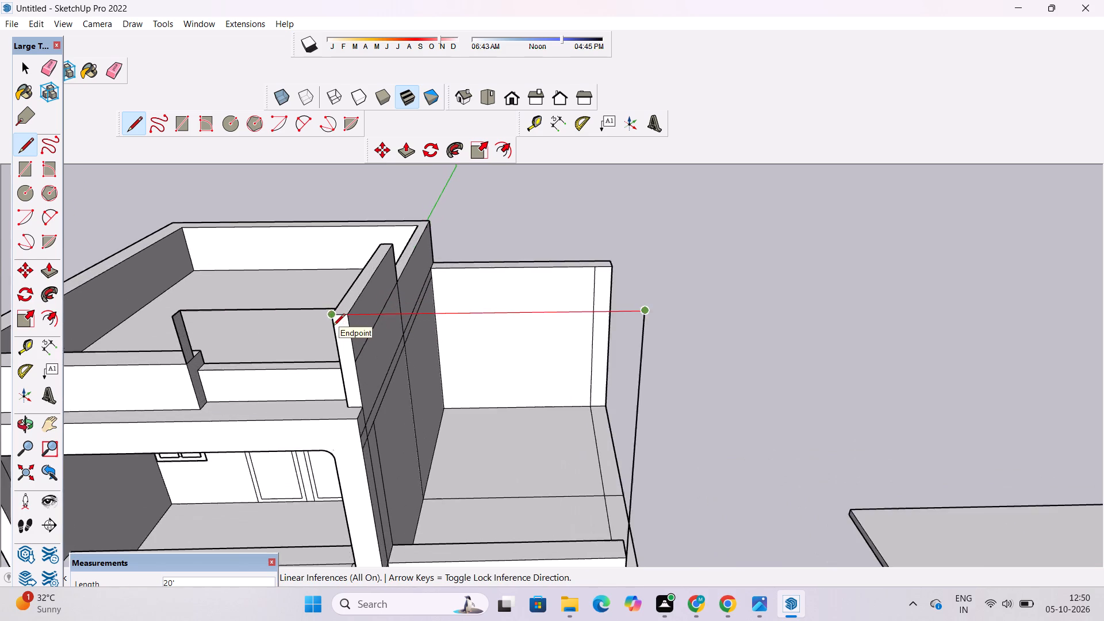
scroll(333, 327, up, 6)
scroll(361, 308, down, 2)
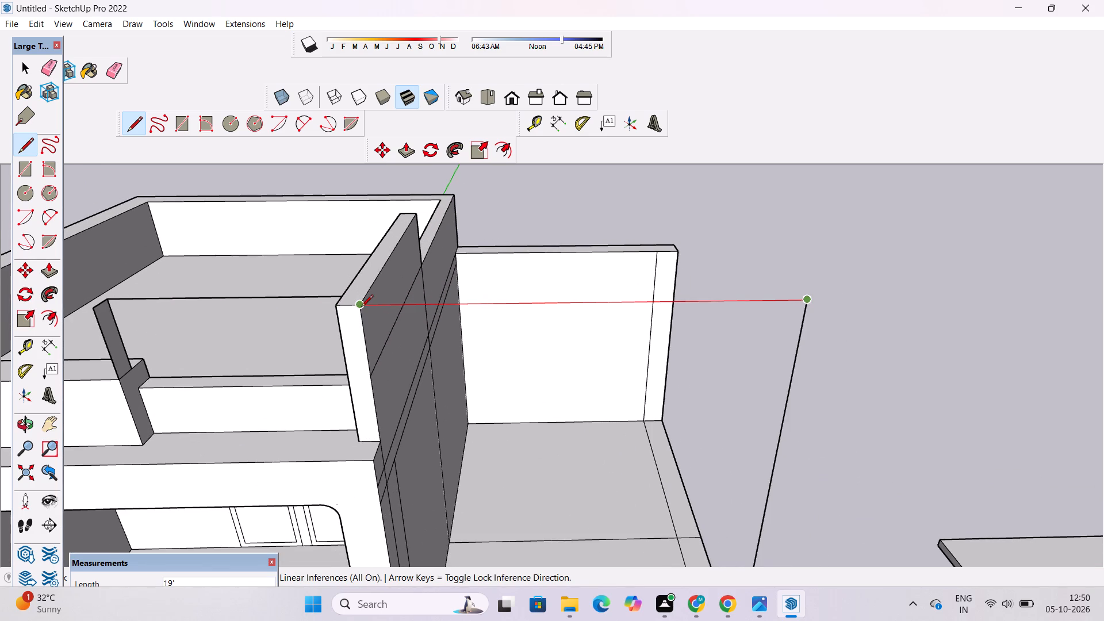
click(363, 308)
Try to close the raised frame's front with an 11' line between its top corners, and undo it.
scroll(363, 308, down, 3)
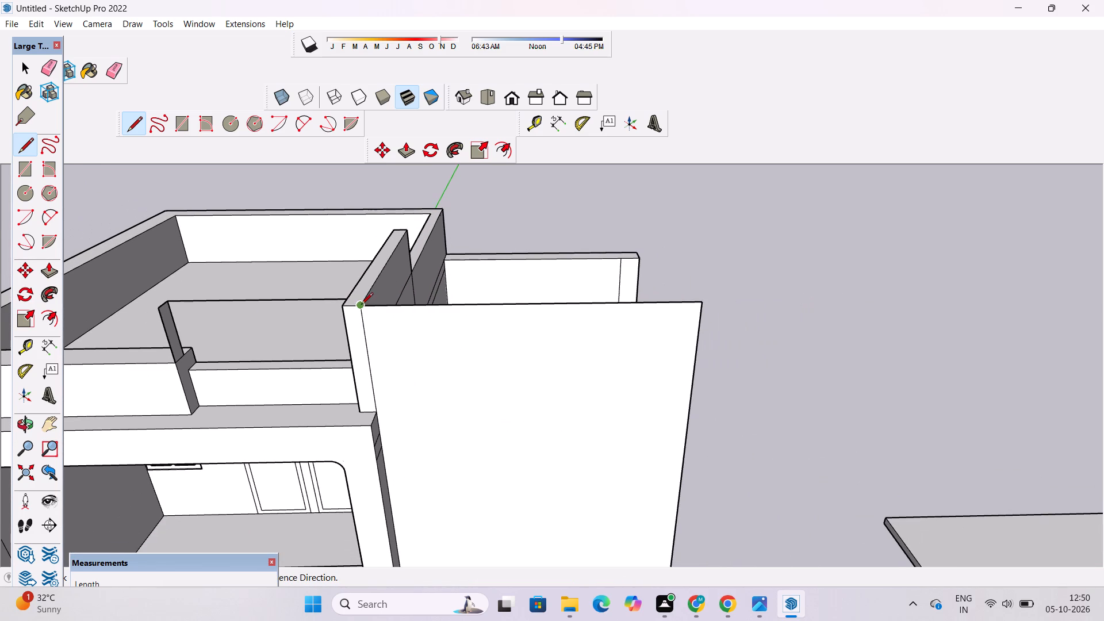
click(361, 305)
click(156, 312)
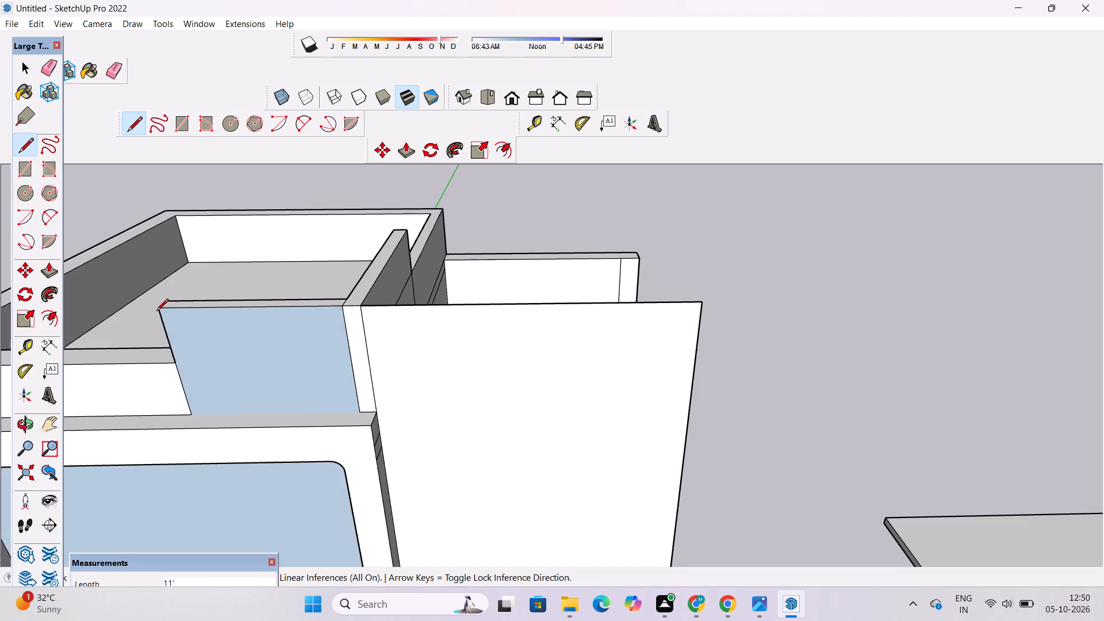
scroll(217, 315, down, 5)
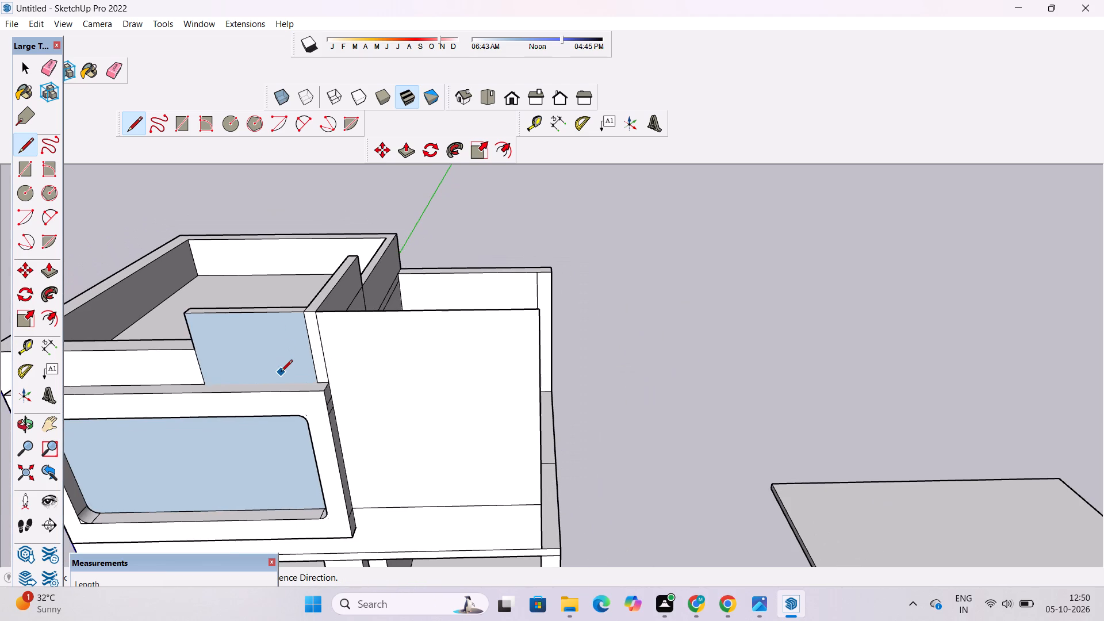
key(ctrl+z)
Draw a 10' line along the ledge at the base of the raised frame's opening.
scroll(249, 346, up, 2)
scroll(227, 396, up, 9)
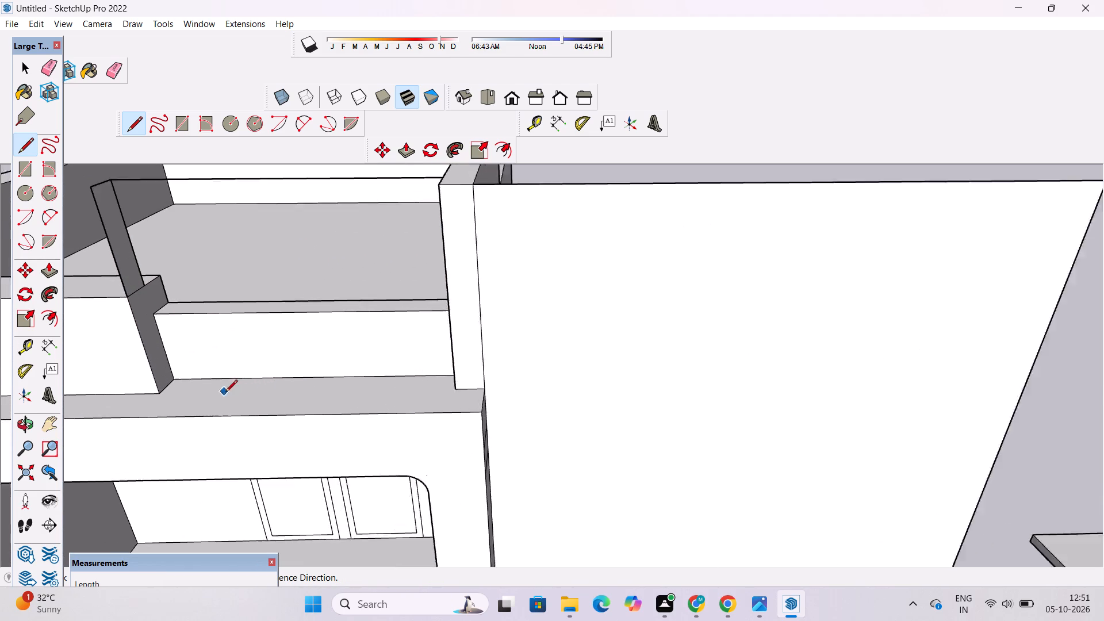
click(154, 396)
click(478, 390)
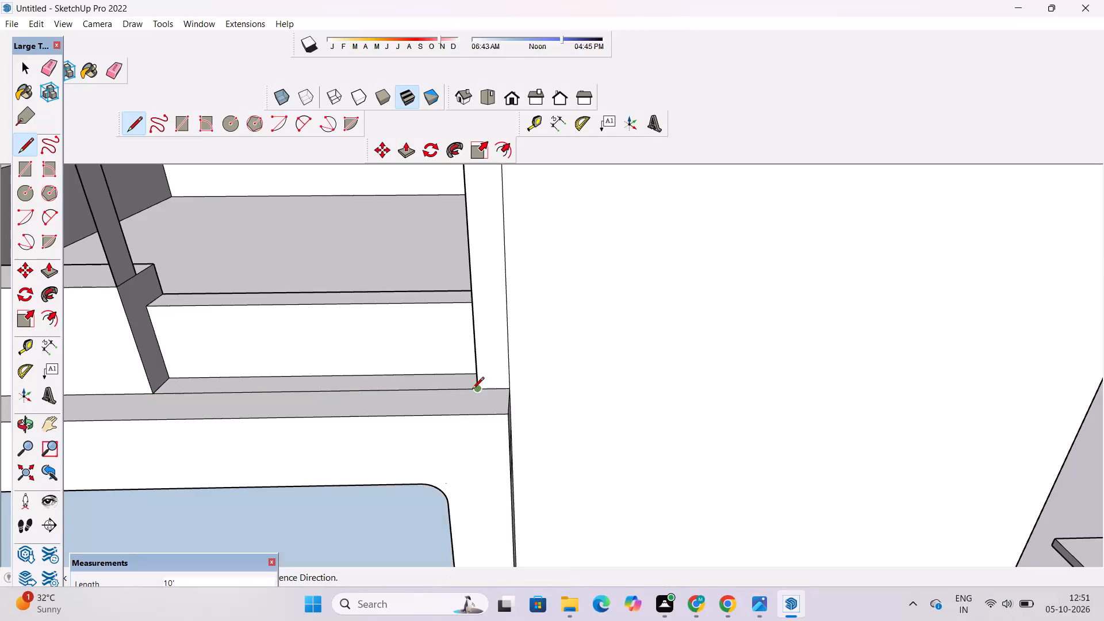
Delete the face filling the large rounded opening in the front facade.
key(space)
scroll(306, 368, down, 6)
click(301, 508)
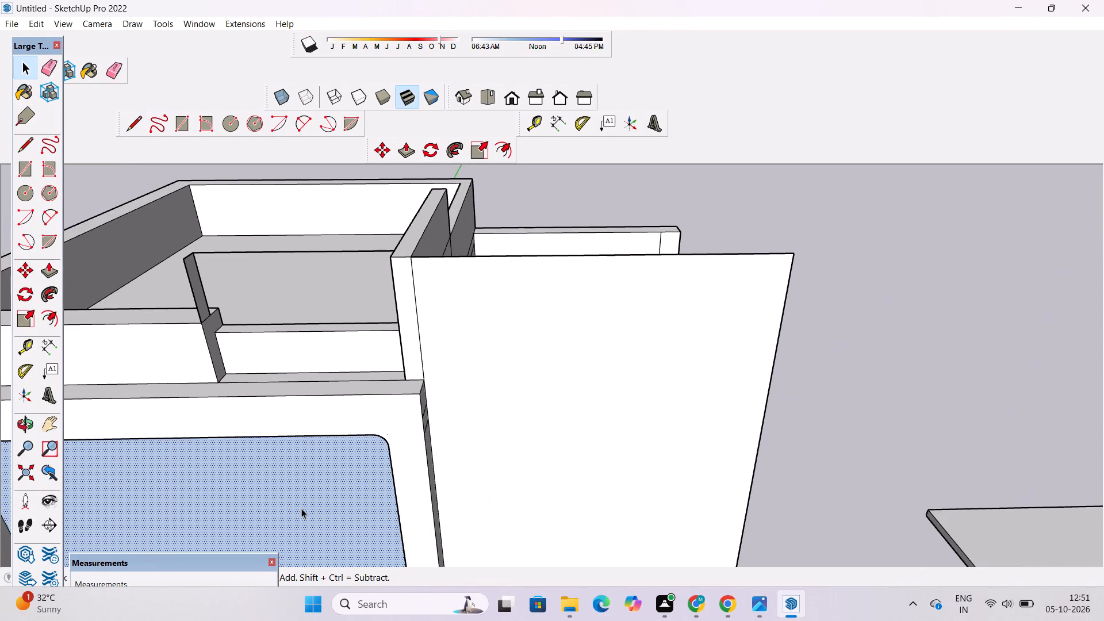
key(Delete)
Draw an 11' line across the raised frame's top front corners to close its front face.
scroll(407, 480, down, 9)
scroll(324, 390, up, 4)
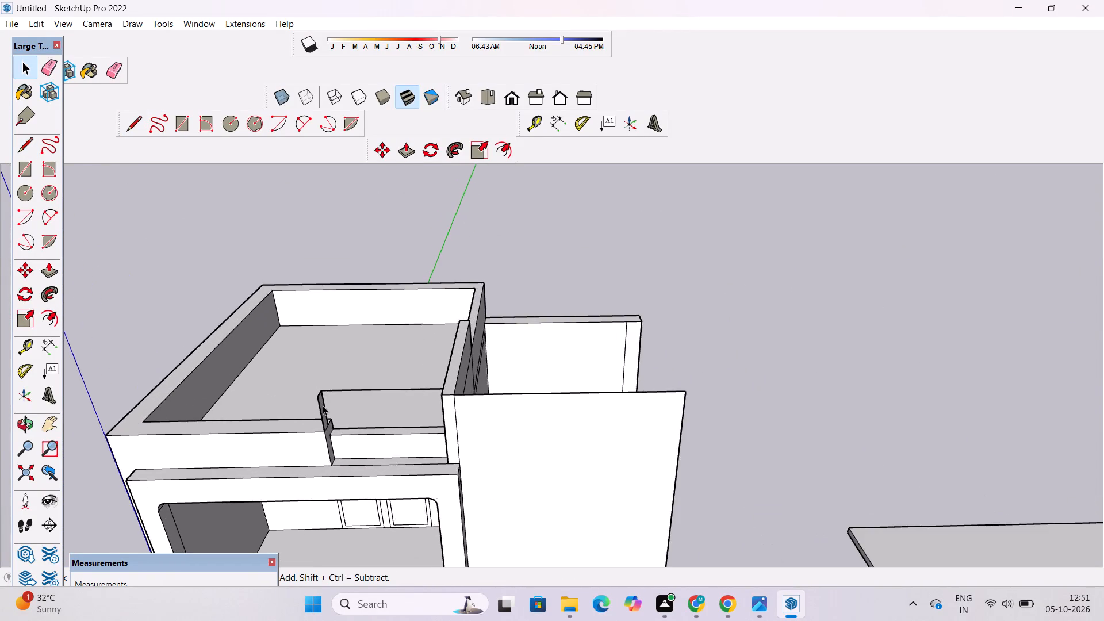
scroll(323, 405, up, 4)
key(l)
scroll(319, 408, up, 2)
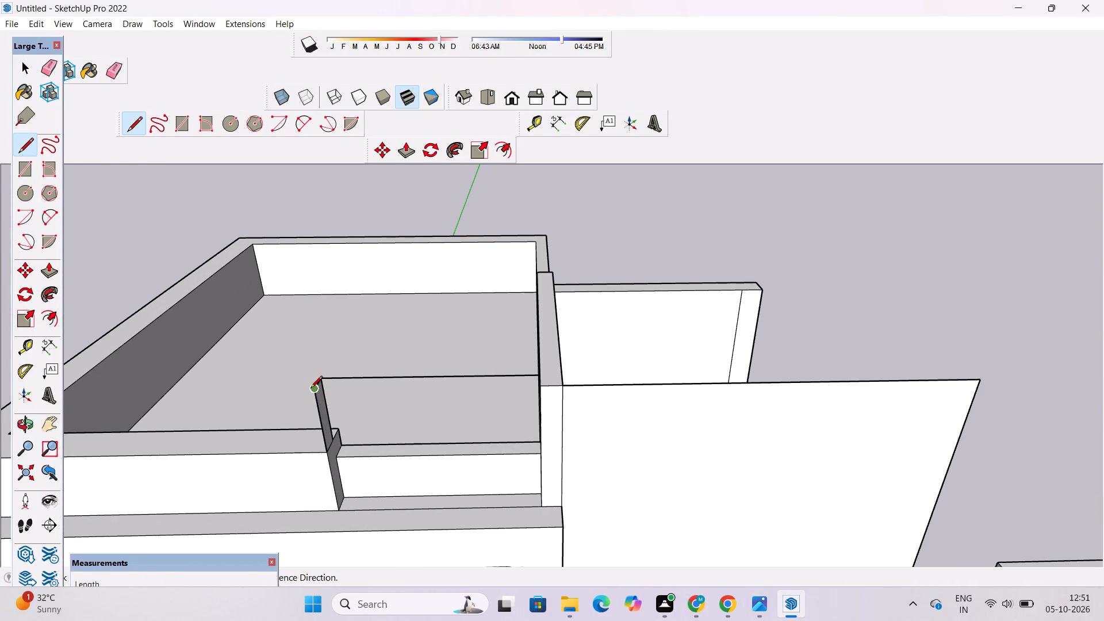
scroll(310, 389, down, 2)
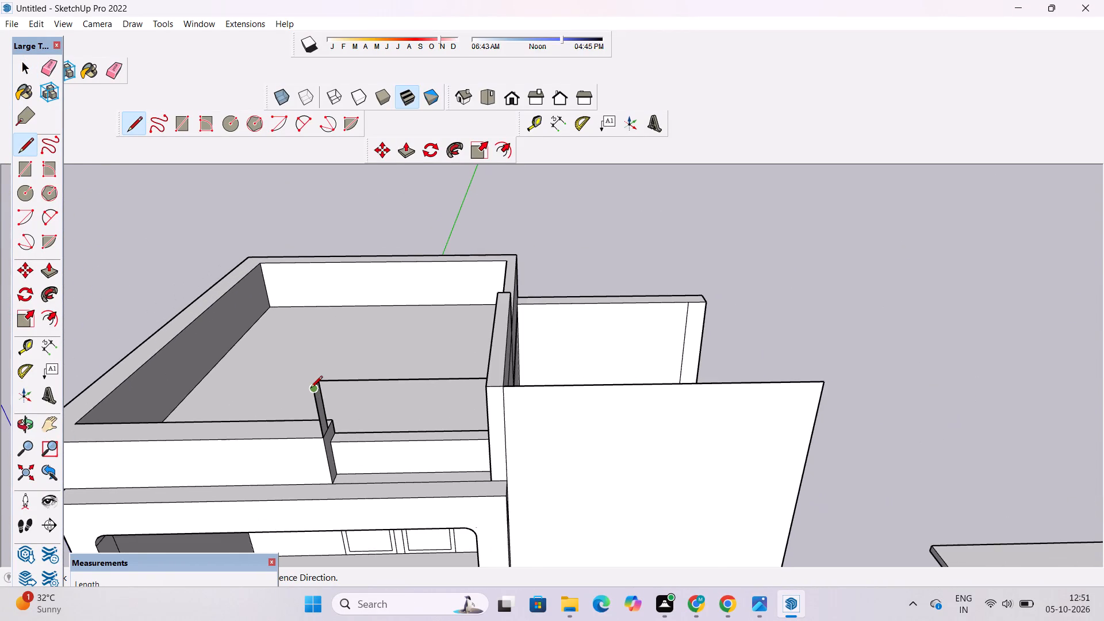
scroll(310, 389, down, 2)
scroll(308, 375, up, 1)
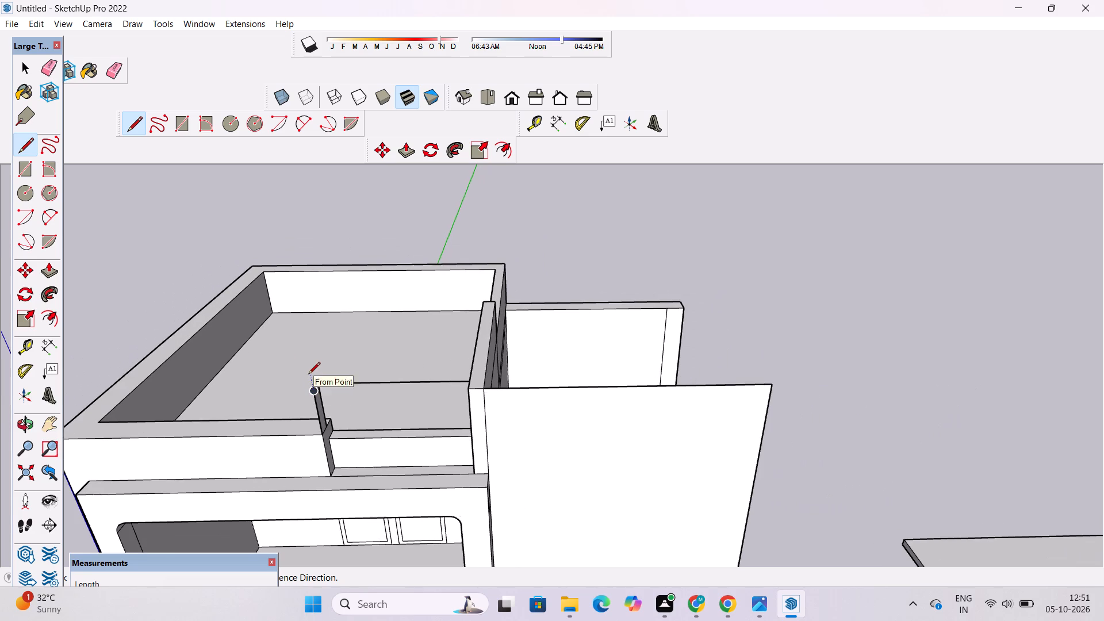
click(310, 393)
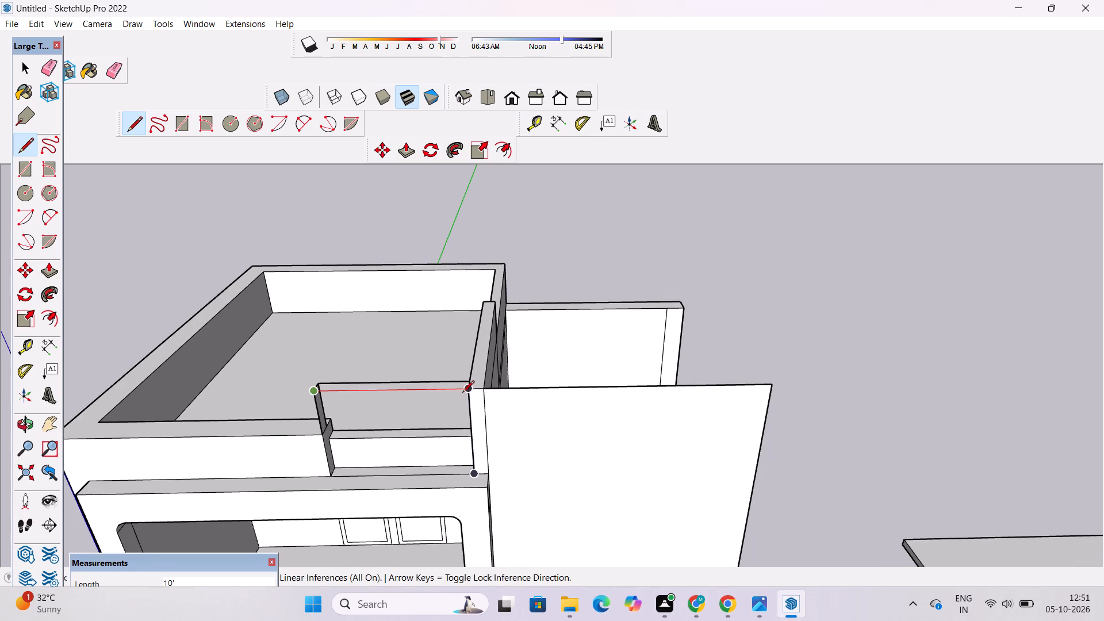
click(477, 389)
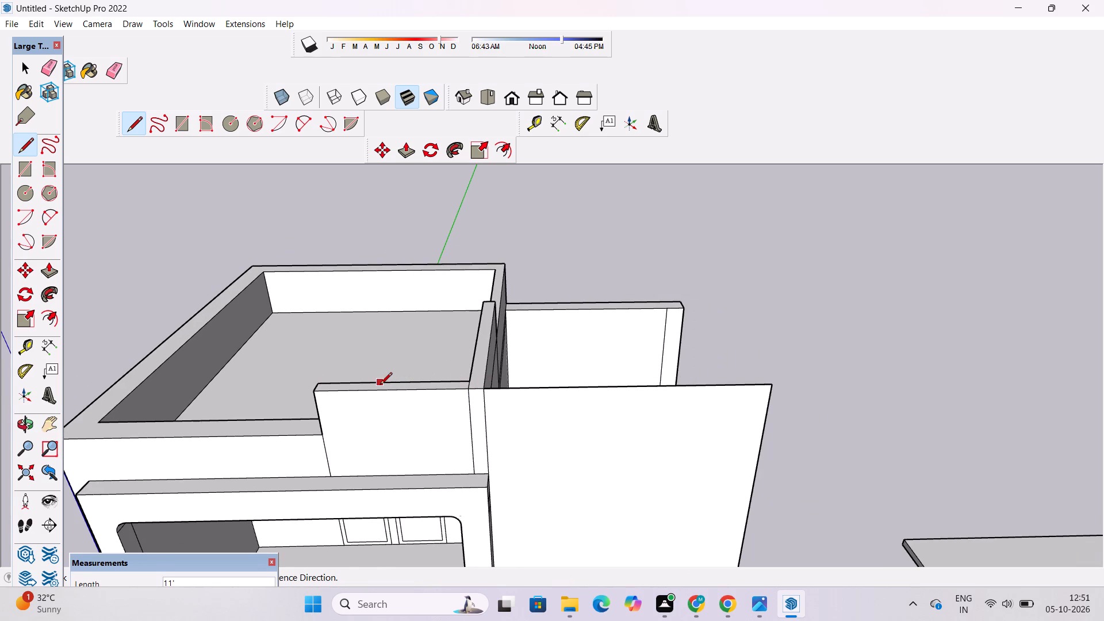
Examine the closed front panel and the new terrace wall face together with the facade opening.
scroll(380, 385, down, 1)
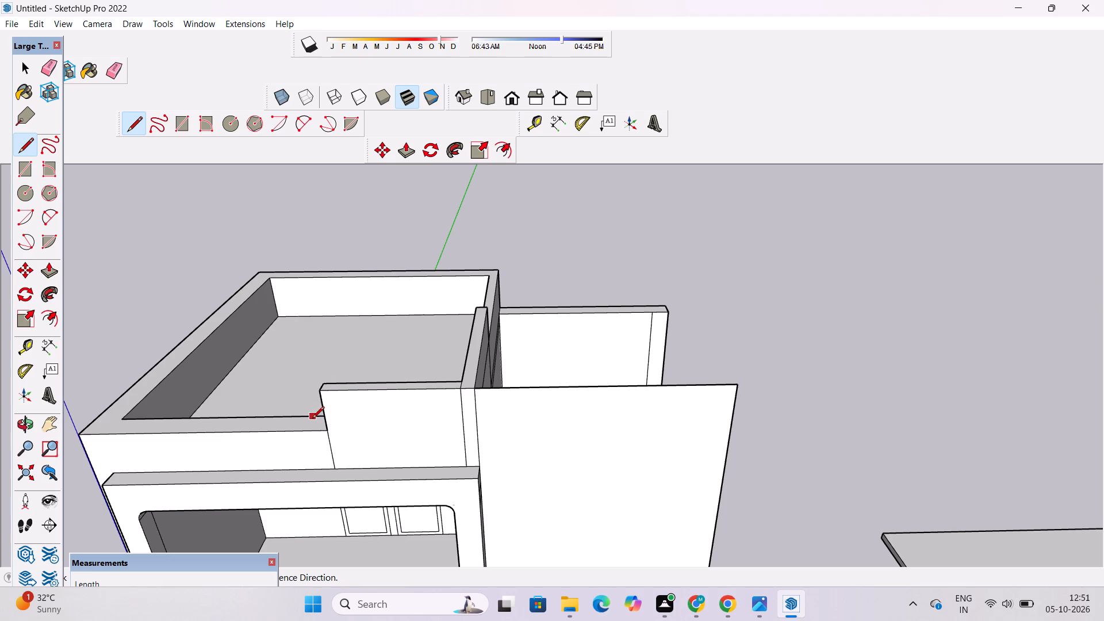
scroll(274, 447, down, 2)
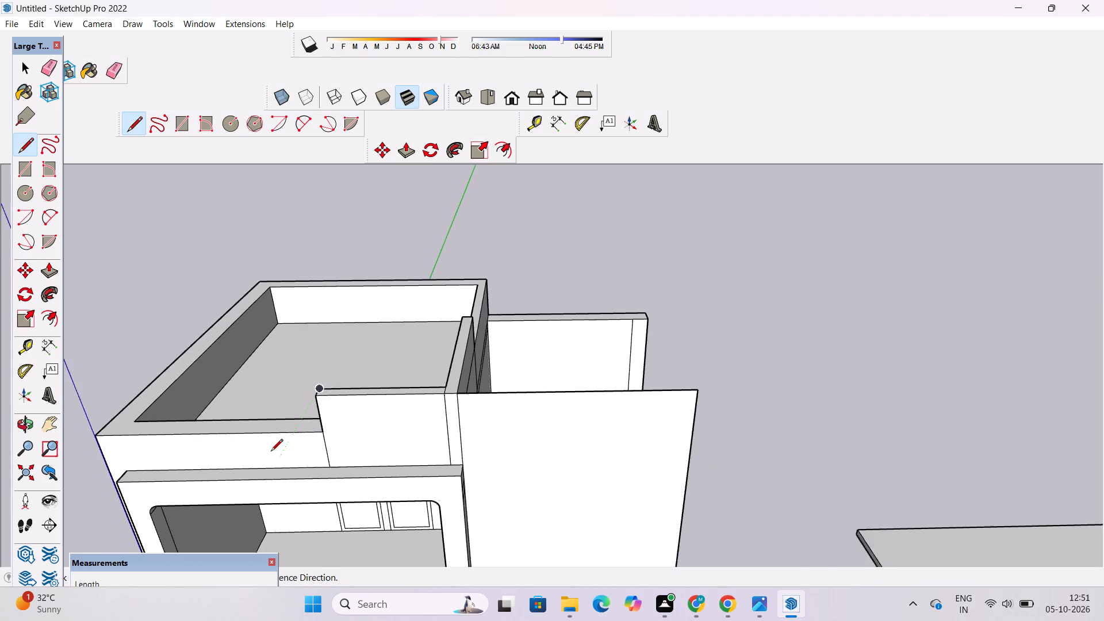
scroll(271, 452, down, 2)
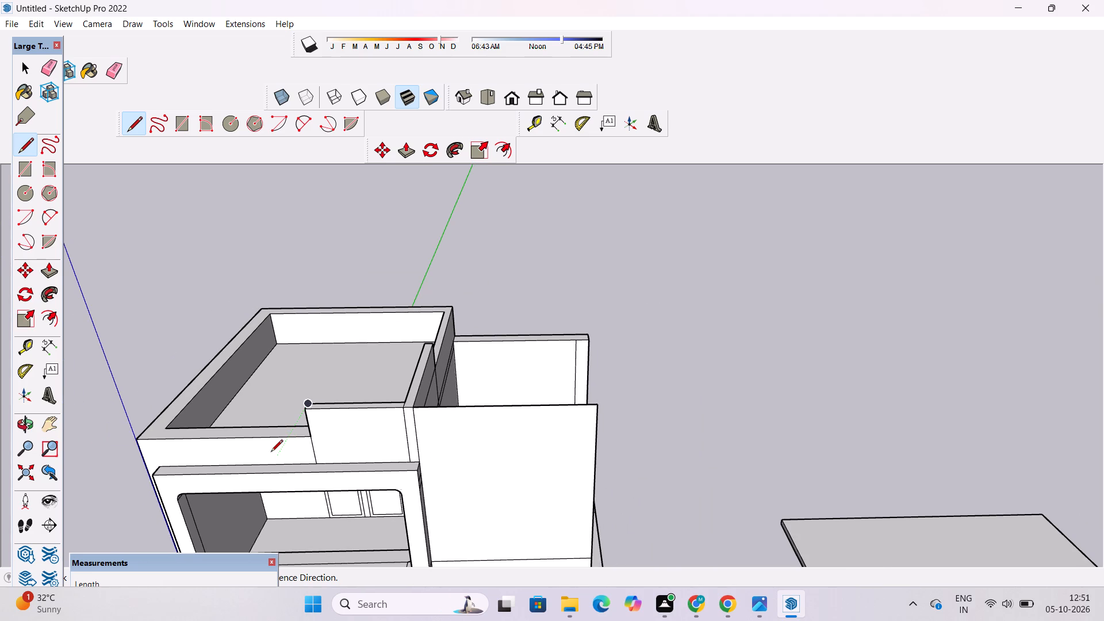
scroll(271, 453, down, 4)
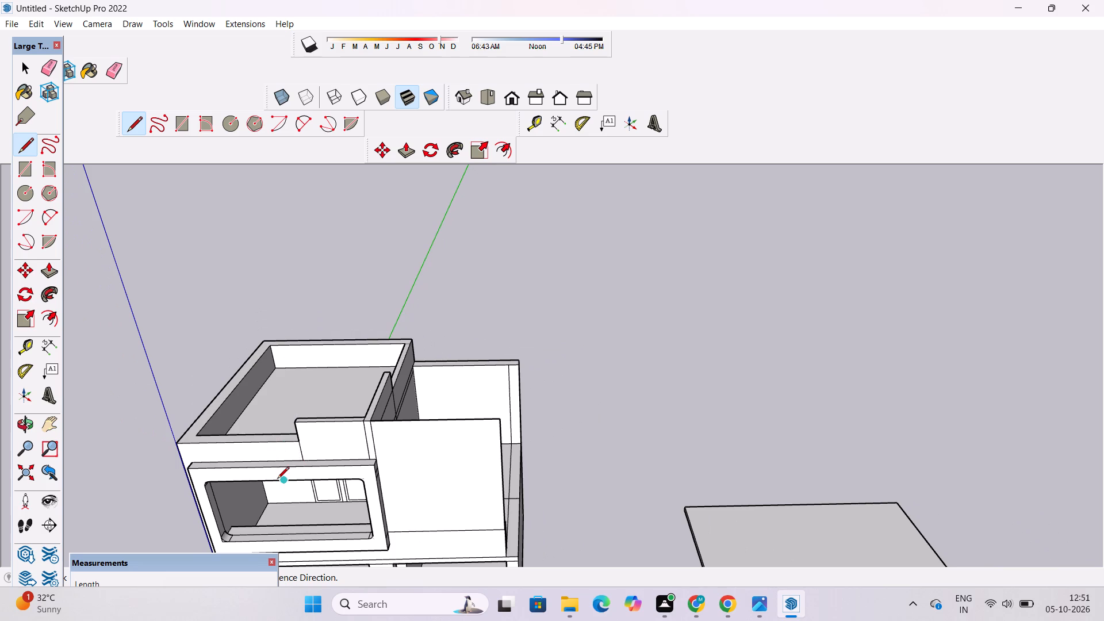
key(space)
text(o)
scroll(273, 489, up, 4)
shift+drag(264, 495, 388, 473)
scroll(388, 473, down, 3)
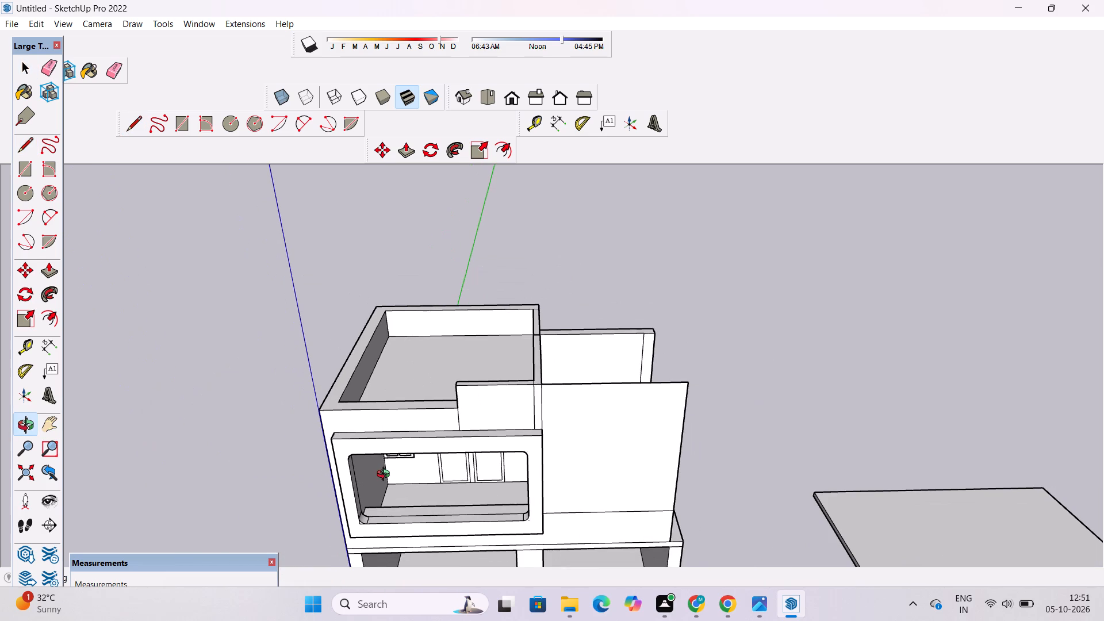
scroll(386, 476, down, 1)
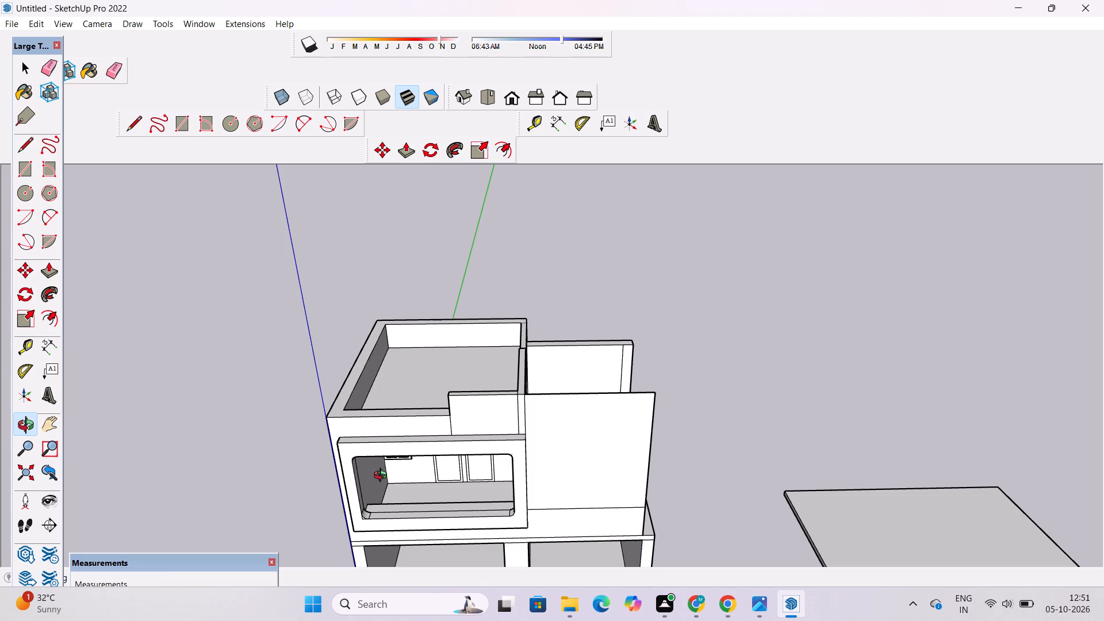
Examine the rounded facade opening, its sill and the projecting frame around it from the front and side.
scroll(377, 488, down, 4)
scroll(371, 499, up, 5)
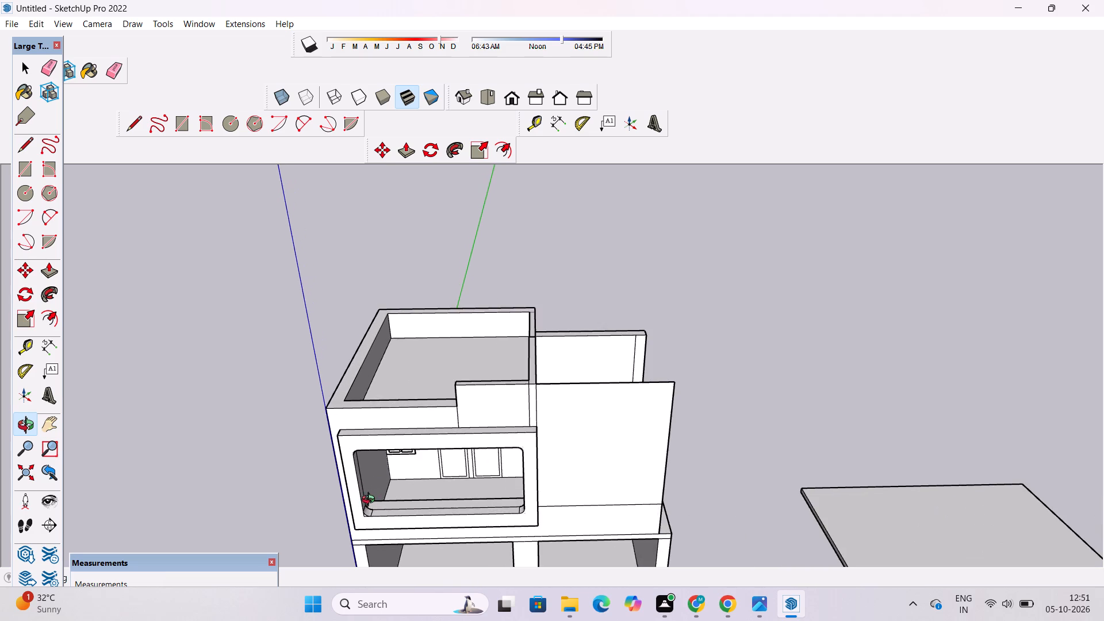
scroll(368, 507, up, 14)
scroll(347, 570, up, 3)
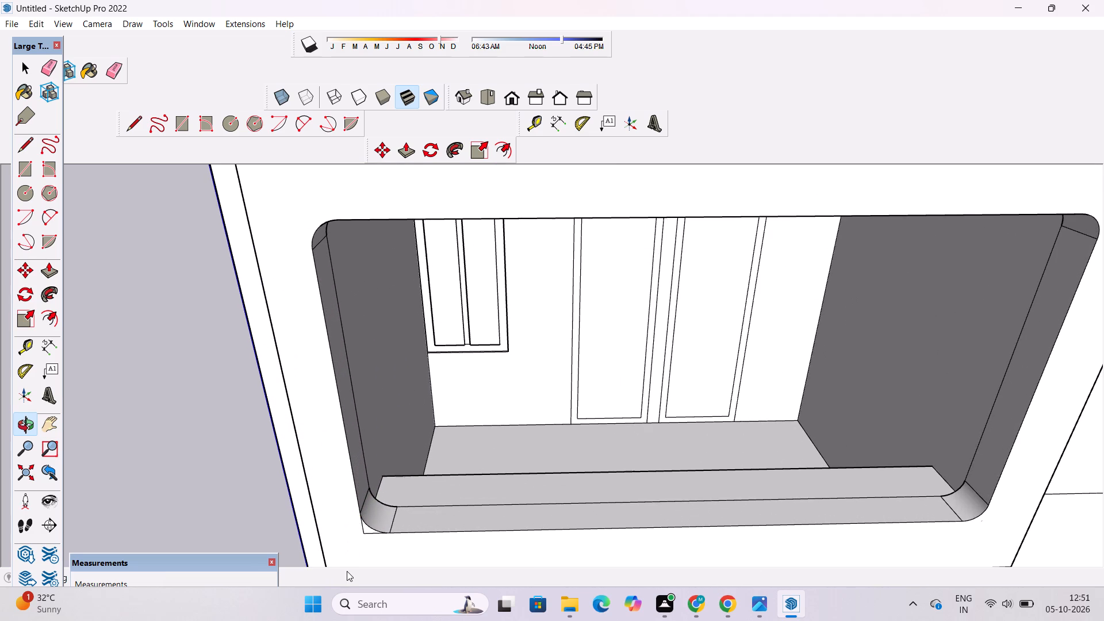
scroll(347, 571, up, 8)
scroll(283, 586, up, 5)
scroll(288, 590, down, 4)
scroll(92, 620, down, 3)
scroll(455, 320, down, 8)
scroll(386, 358, up, 1)
scroll(381, 365, down, 12)
drag(465, 407, 435, 295)
scroll(510, 312, up, 4)
drag(415, 342, 449, 387)
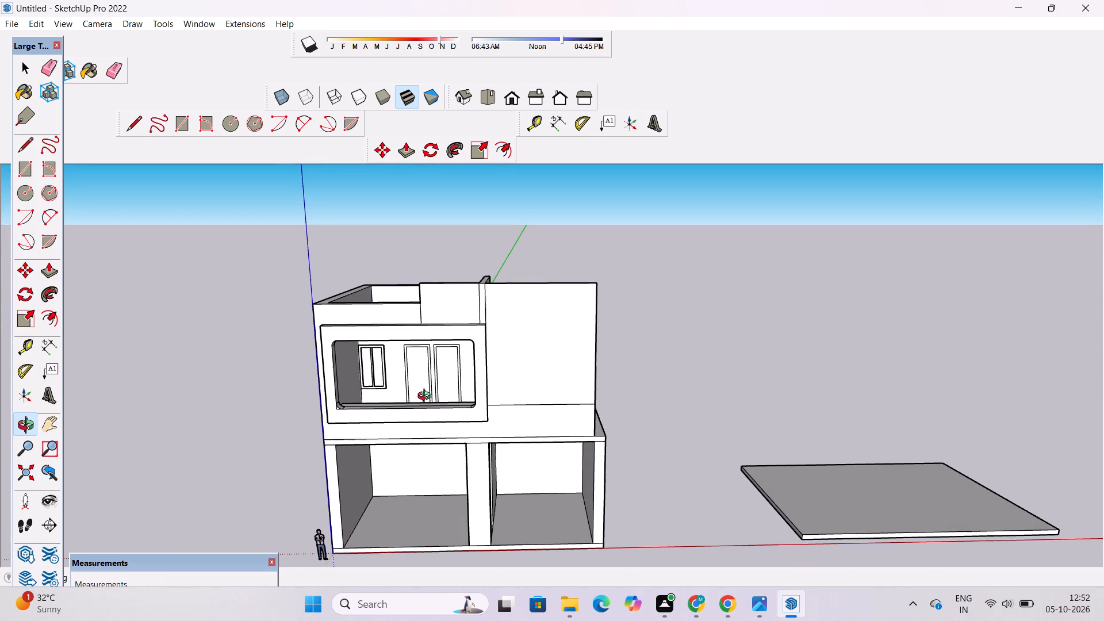
scroll(427, 397, up, 5)
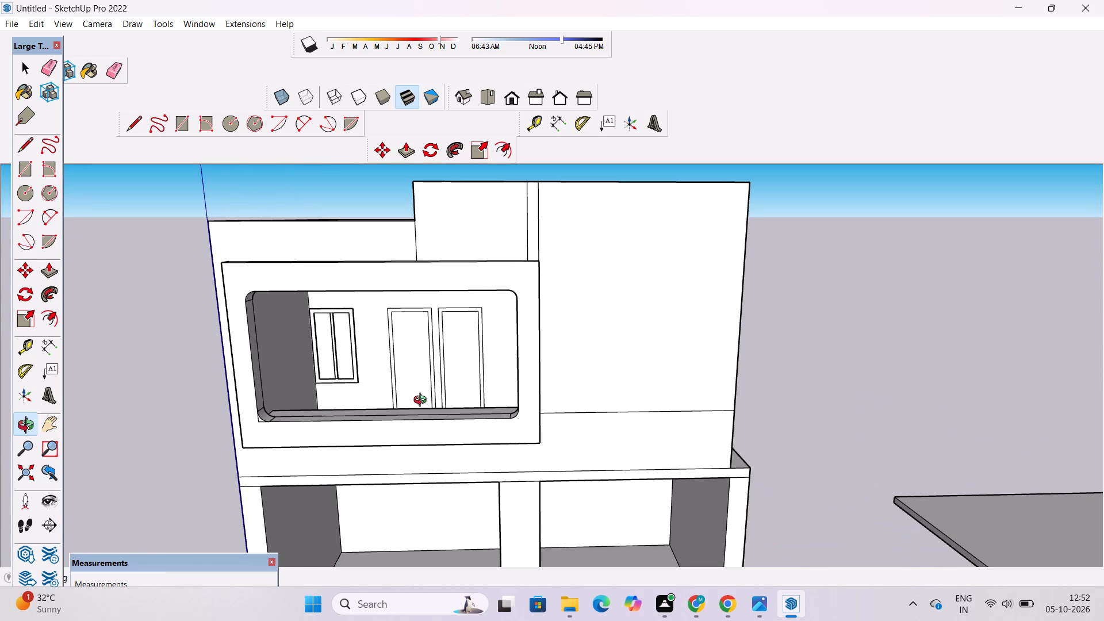
scroll(333, 393, down, 20)
scroll(333, 393, down, 4)
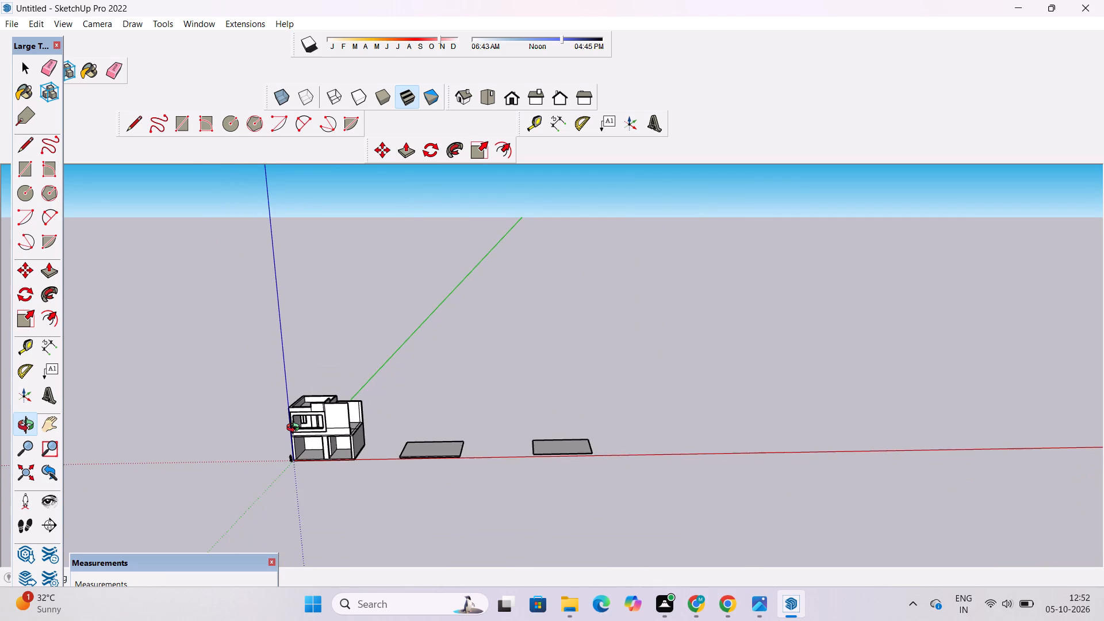
scroll(296, 429, down, 5)
scroll(296, 429, up, 1)
scroll(296, 429, down, 16)
drag(343, 473, 335, 463)
scroll(299, 419, up, 20)
scroll(299, 419, up, 10)
shift+drag(287, 480, 408, 466)
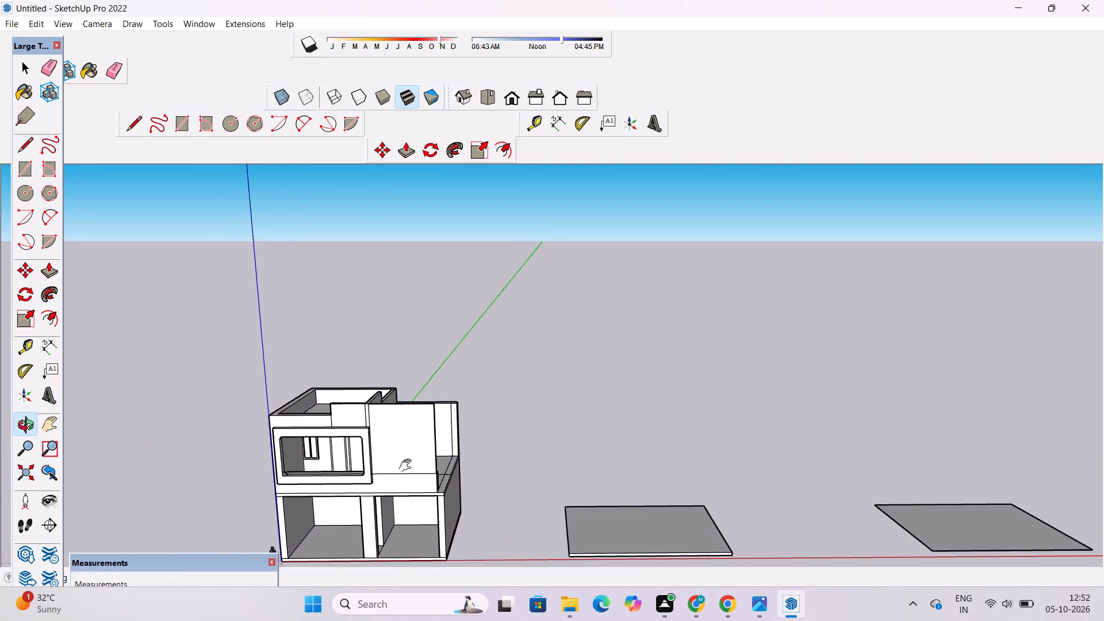
shift+drag(408, 466, 422, 466)
scroll(423, 466, up, 18)
drag(371, 446, 402, 386)
scroll(402, 386, down, 6)
drag(348, 458, 425, 413)
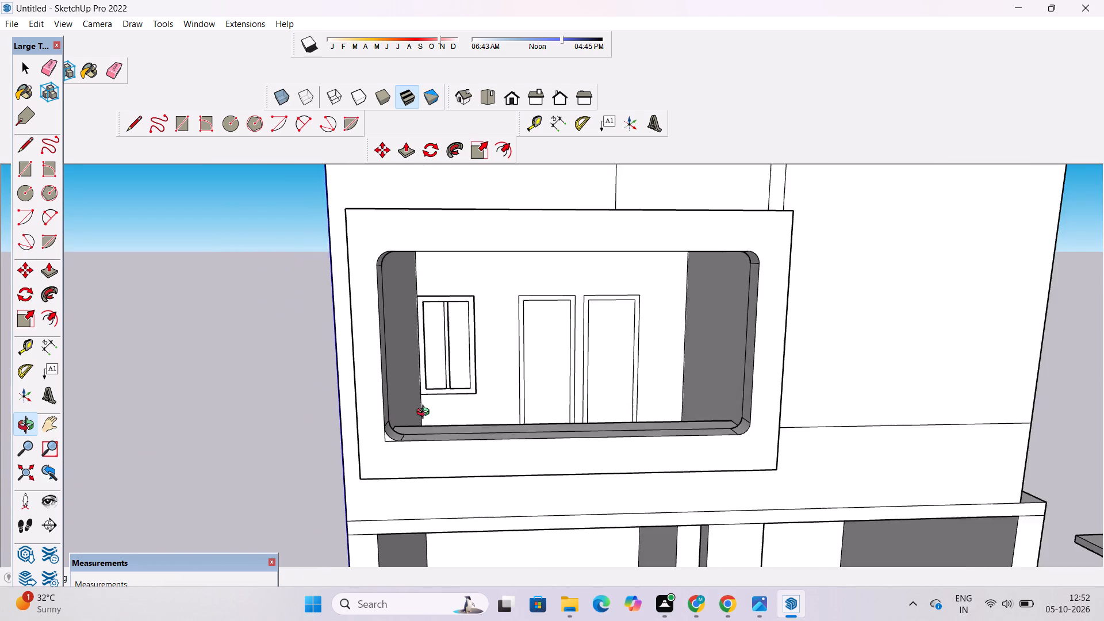
drag(425, 413, 434, 398)
drag(504, 362, 482, 393)
drag(478, 396, 450, 404)
scroll(450, 404, up, 1)
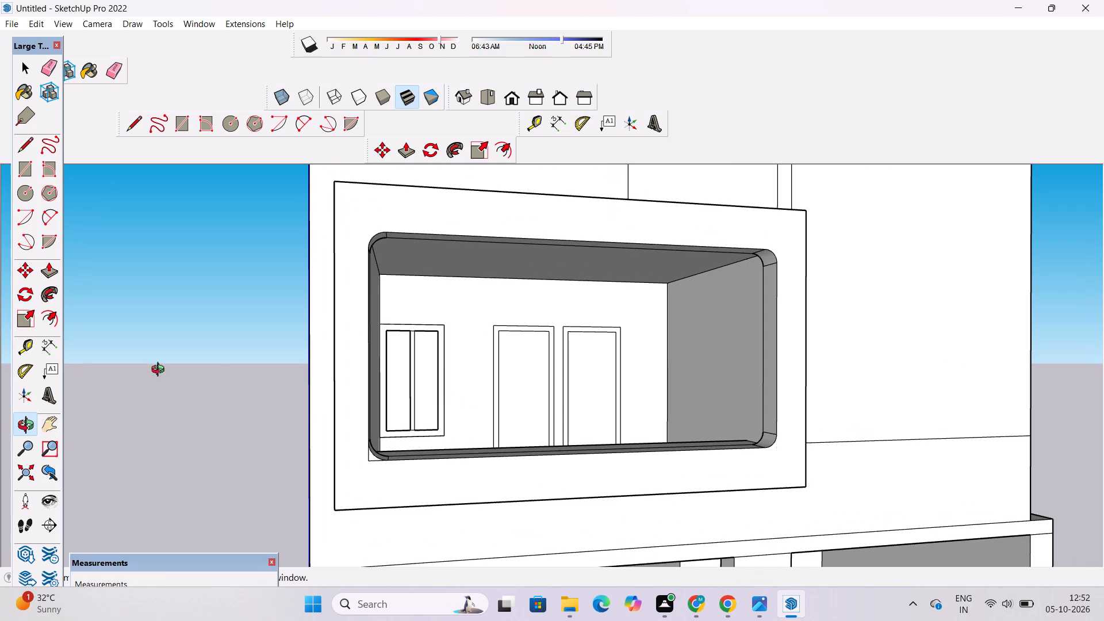
scroll(237, 368, down, 11)
drag(366, 396, 301, 415)
scroll(392, 379, up, 5)
scroll(467, 336, up, 5)
drag(592, 320, 492, 341)
scroll(491, 341, down, 1)
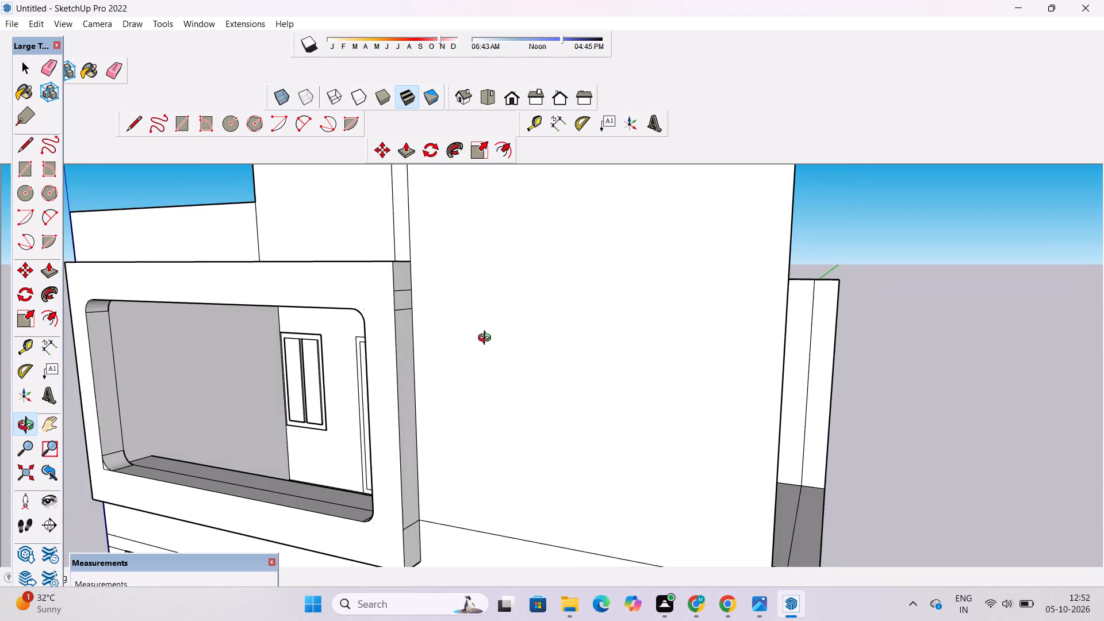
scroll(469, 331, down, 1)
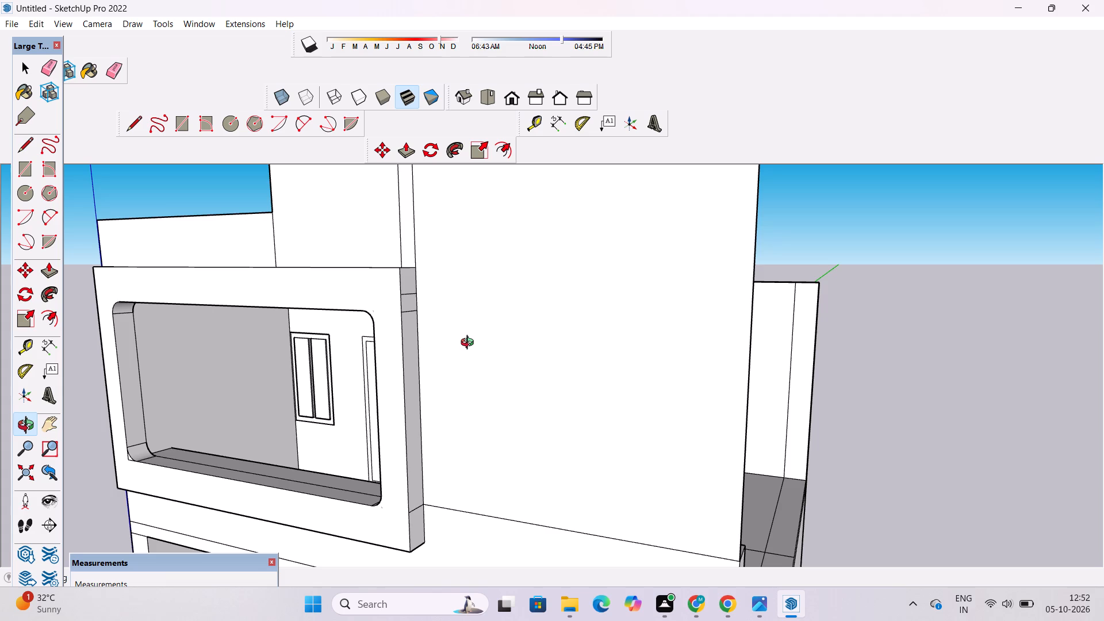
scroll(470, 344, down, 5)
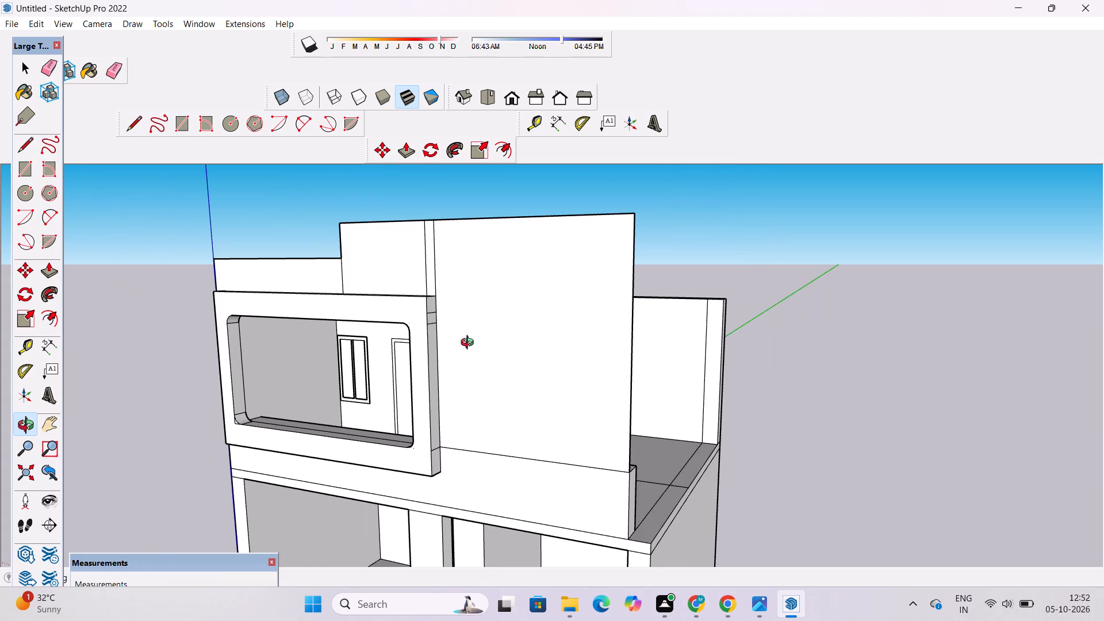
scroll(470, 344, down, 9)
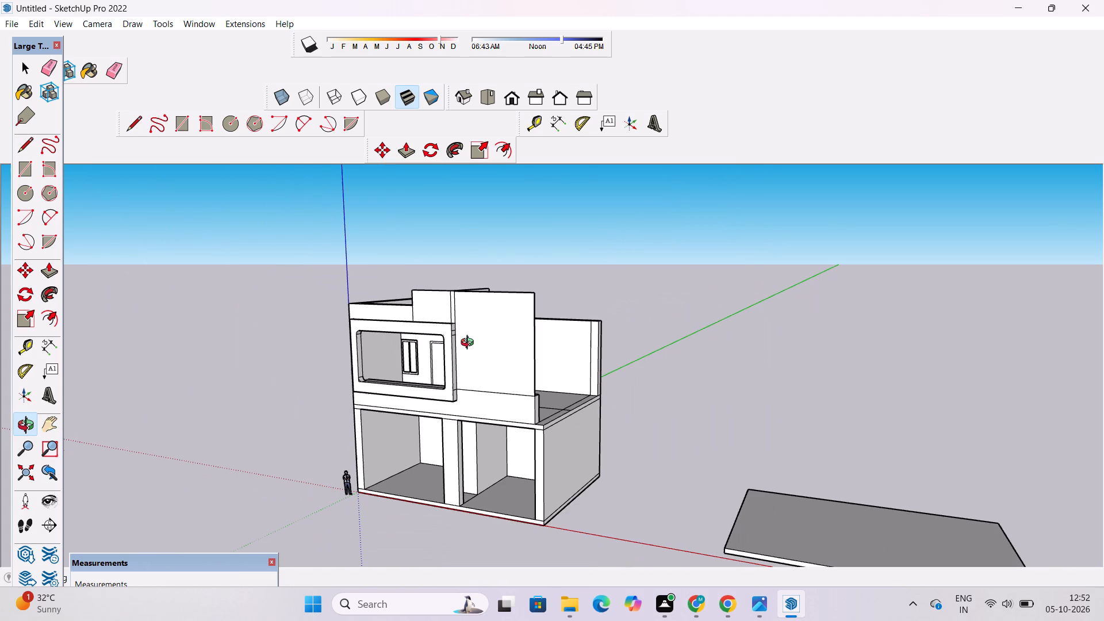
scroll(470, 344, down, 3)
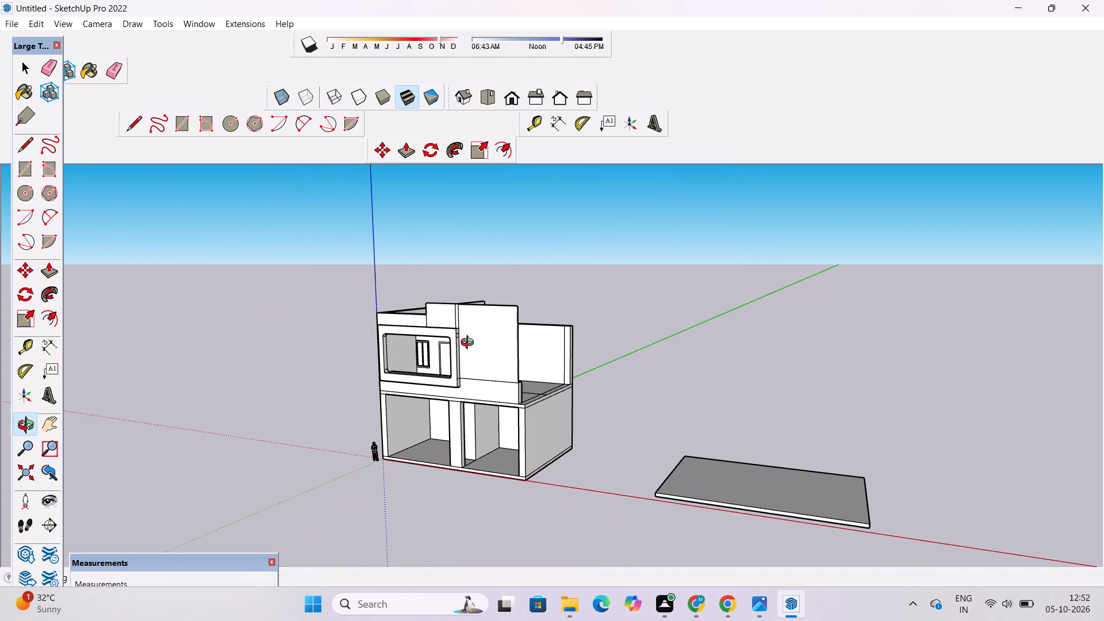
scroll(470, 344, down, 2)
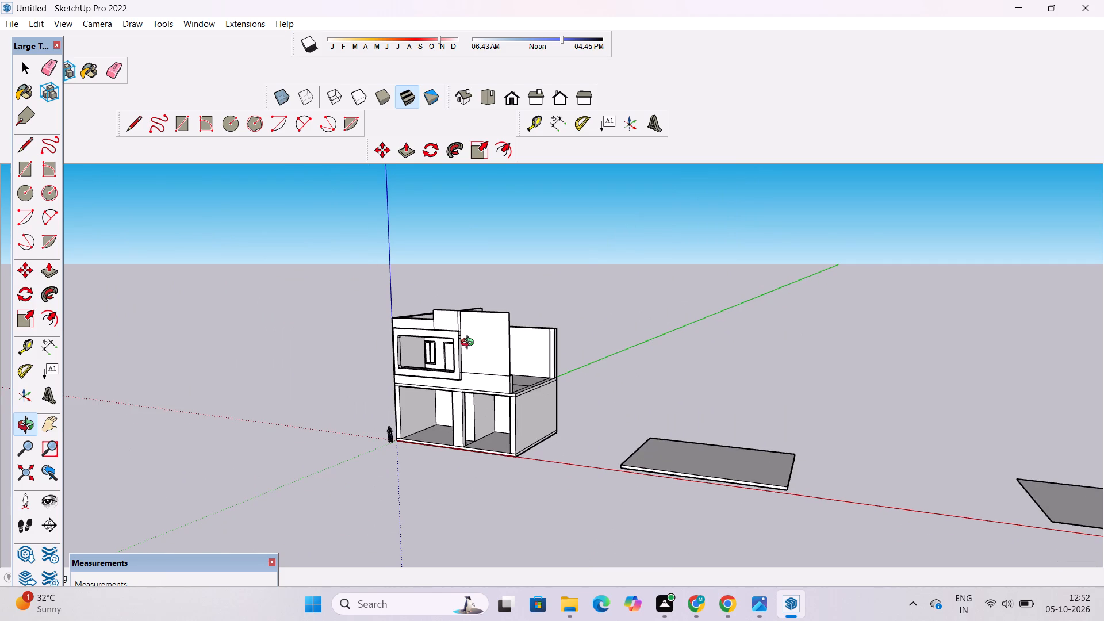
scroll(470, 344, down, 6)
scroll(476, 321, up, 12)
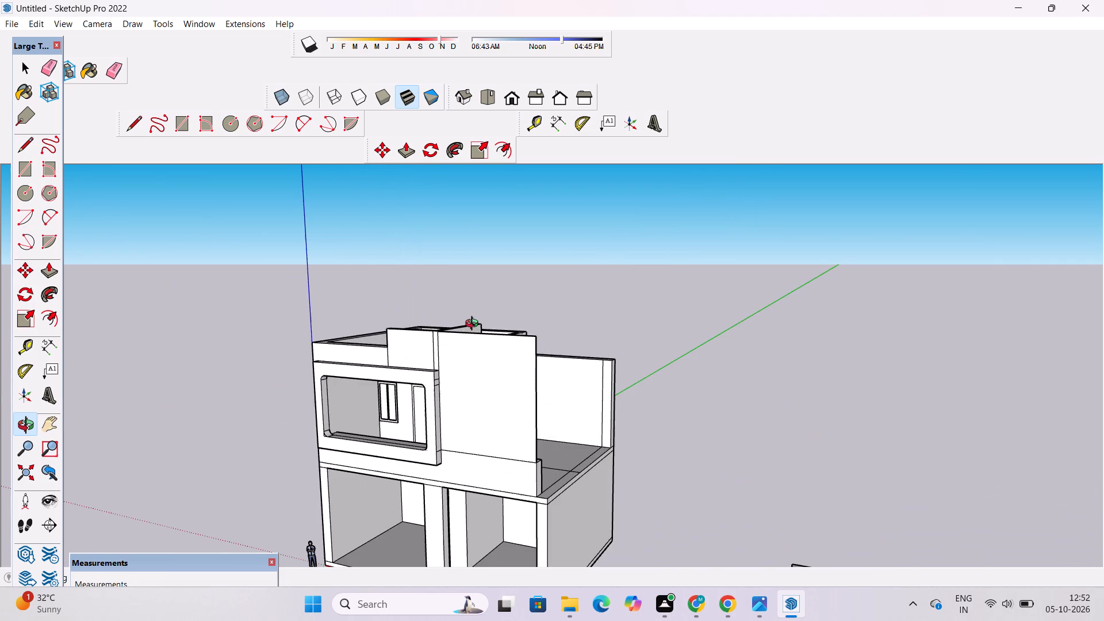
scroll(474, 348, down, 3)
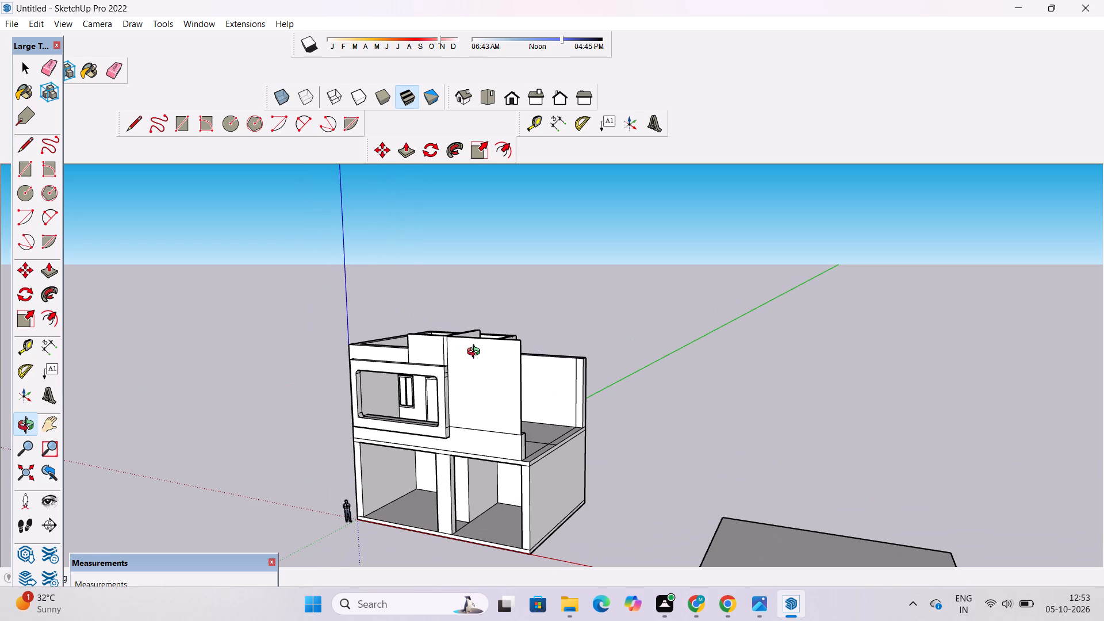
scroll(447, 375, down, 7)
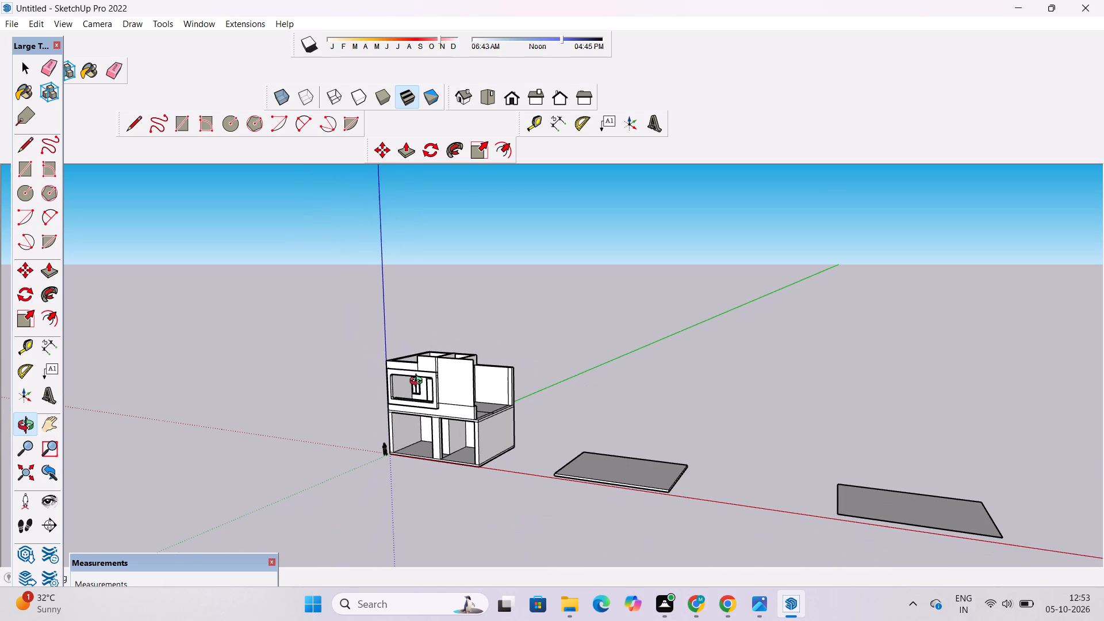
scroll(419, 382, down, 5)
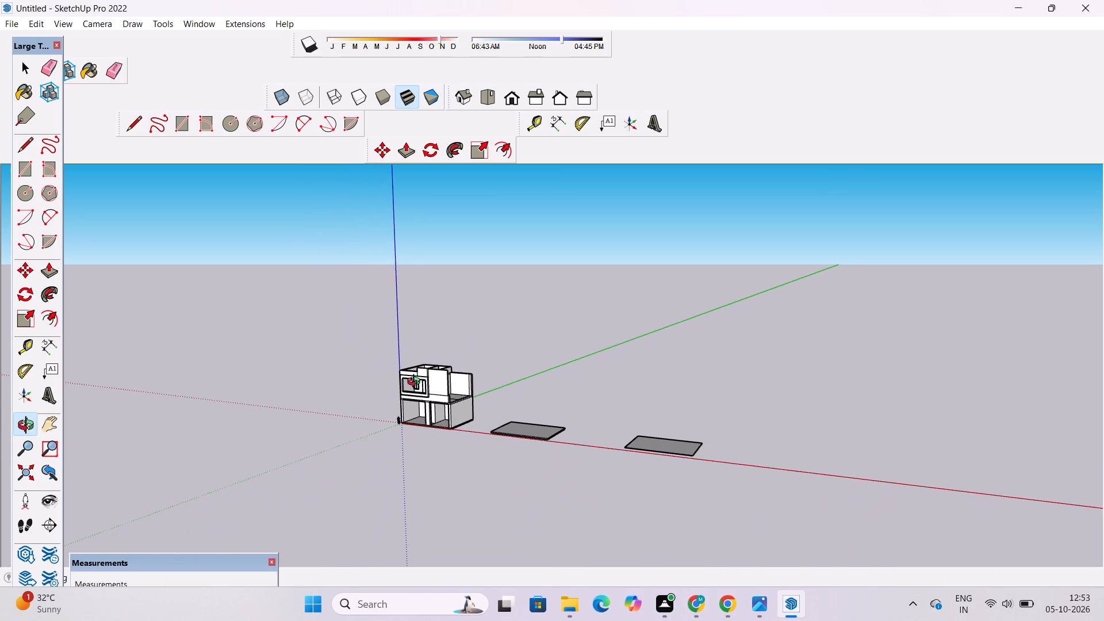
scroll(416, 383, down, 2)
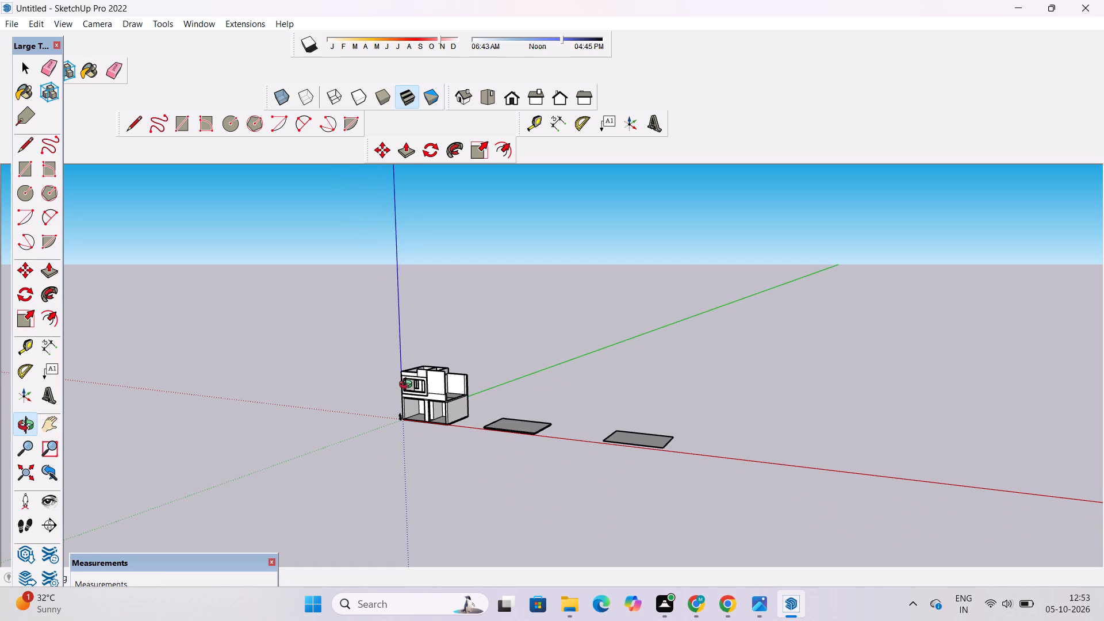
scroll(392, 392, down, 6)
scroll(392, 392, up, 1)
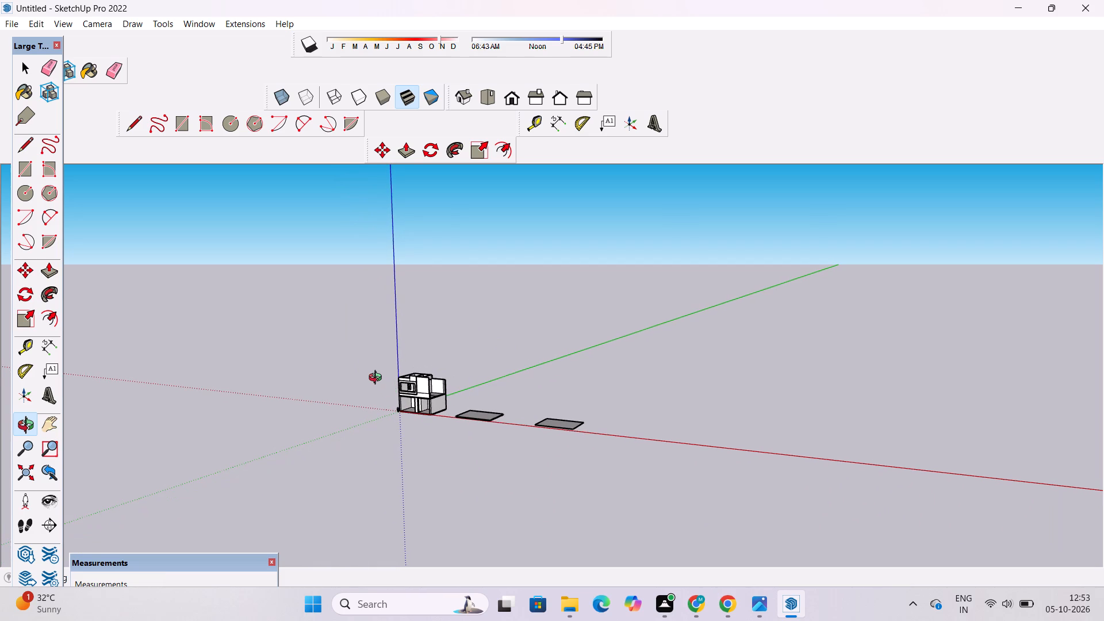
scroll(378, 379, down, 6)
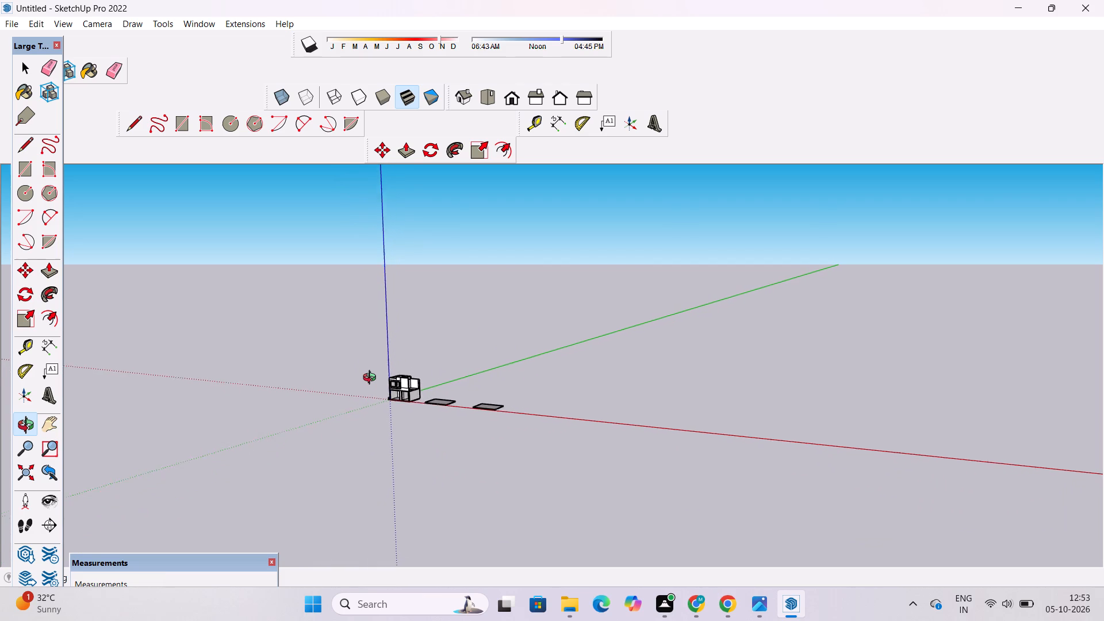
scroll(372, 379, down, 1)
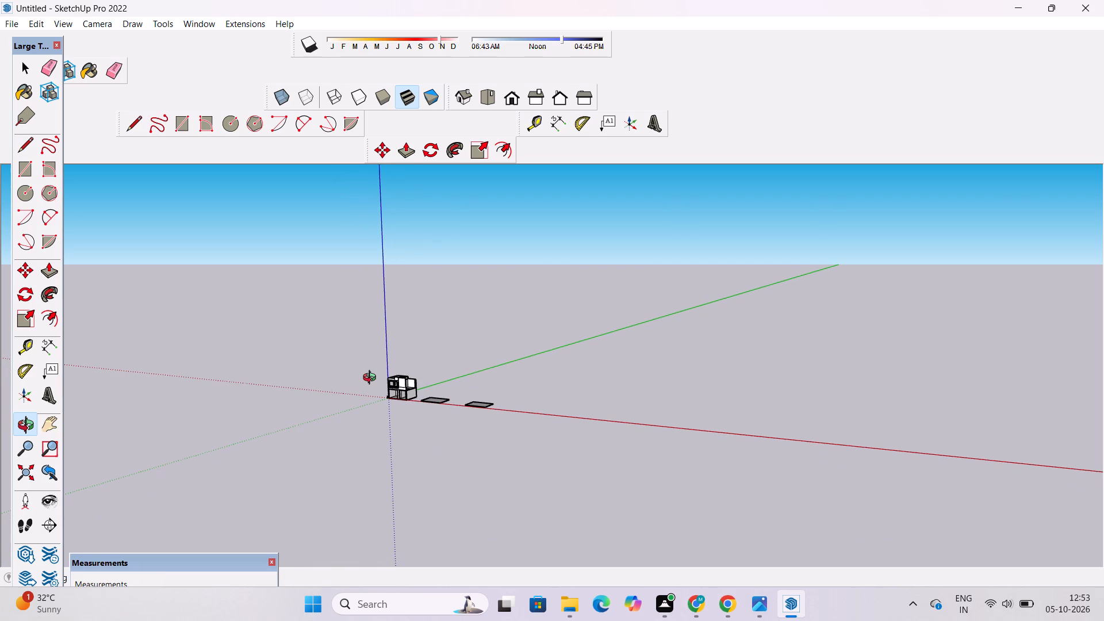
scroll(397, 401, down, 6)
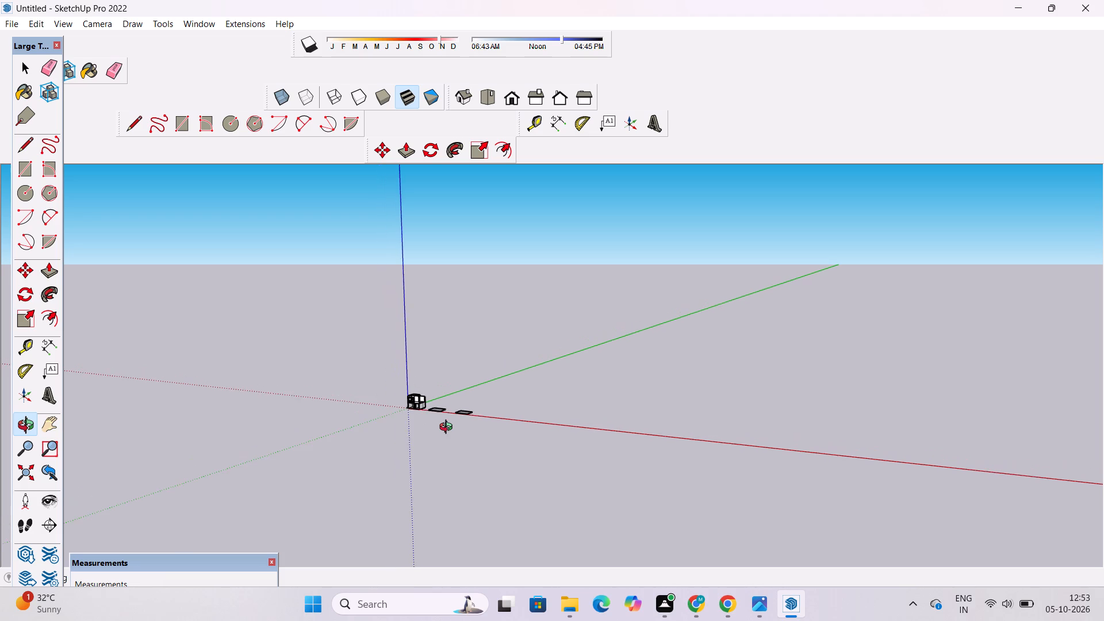
Erase the stray edges crossing the projecting facade frame's narrow side face near its top and bottom.
scroll(476, 427, up, 4)
scroll(488, 417, up, 20)
scroll(488, 417, up, 2)
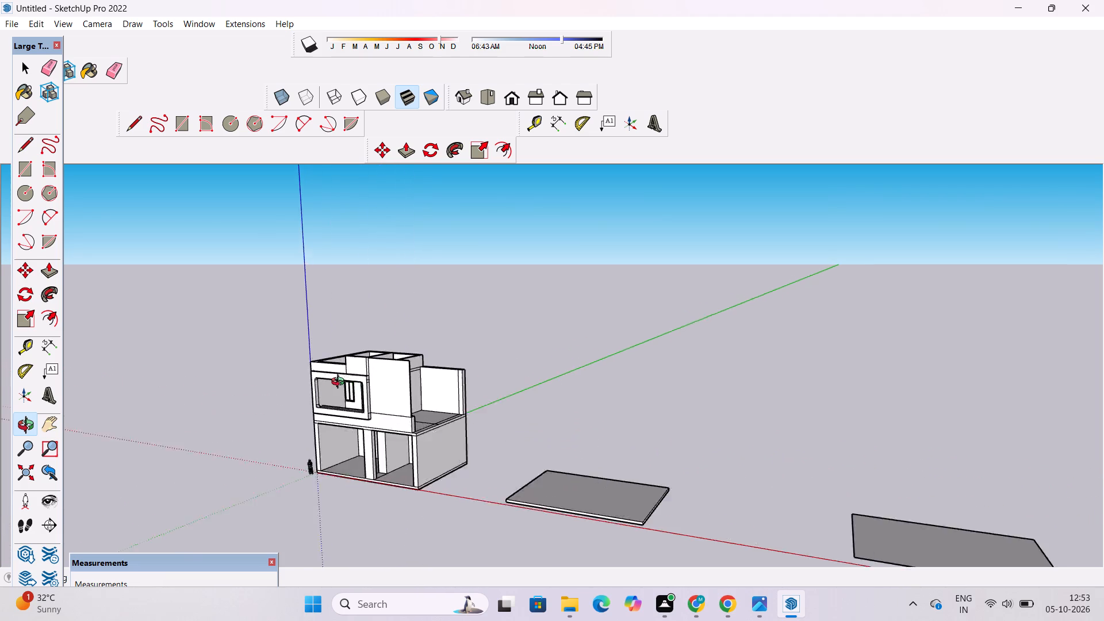
scroll(340, 383, up, 3)
drag(301, 398, 394, 416)
scroll(398, 402, up, 10)
drag(513, 394, 387, 413)
scroll(378, 391, up, 3)
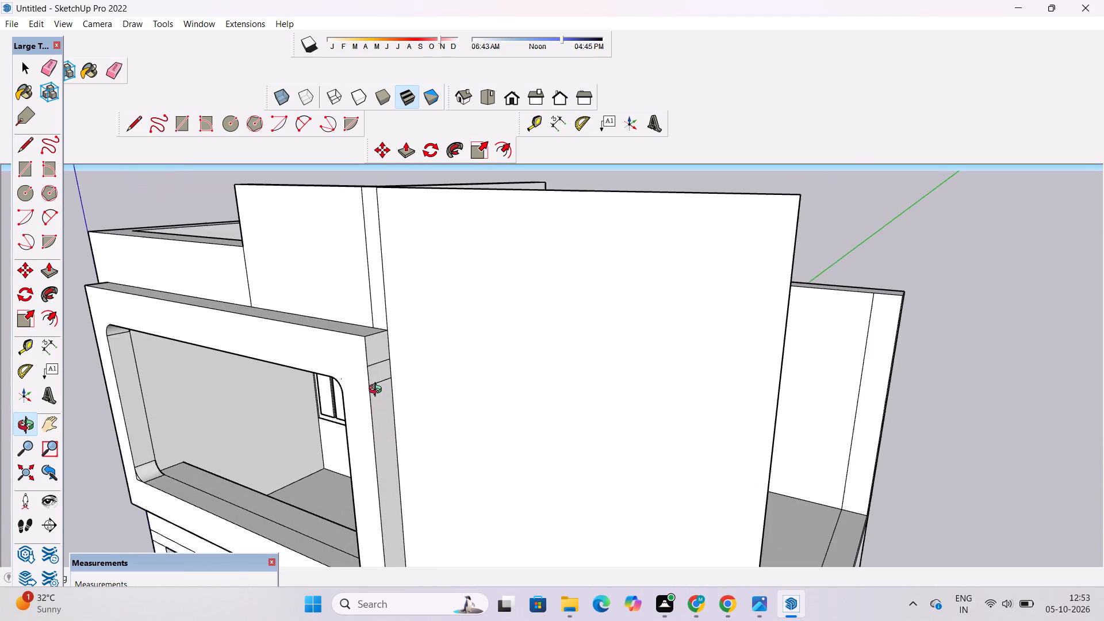
scroll(378, 391, up, 7)
key(e)
scroll(377, 390, up, 4)
drag(369, 331, 371, 400)
scroll(425, 223, down, 8)
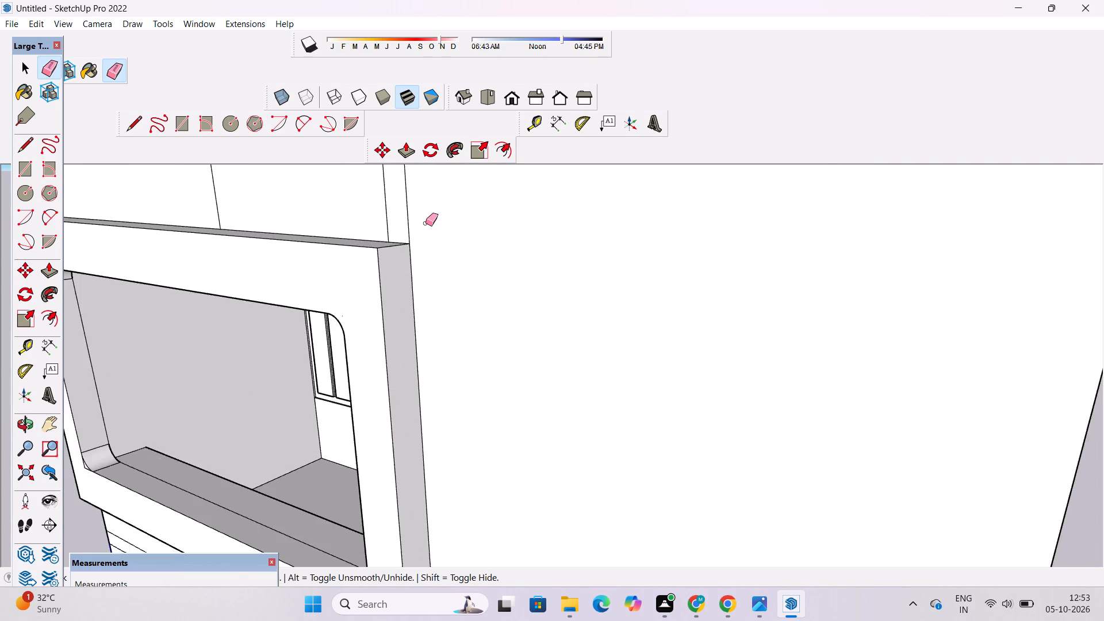
scroll(425, 223, down, 5)
scroll(424, 447, up, 10)
drag(399, 405, 401, 427)
scroll(544, 385, down, 4)
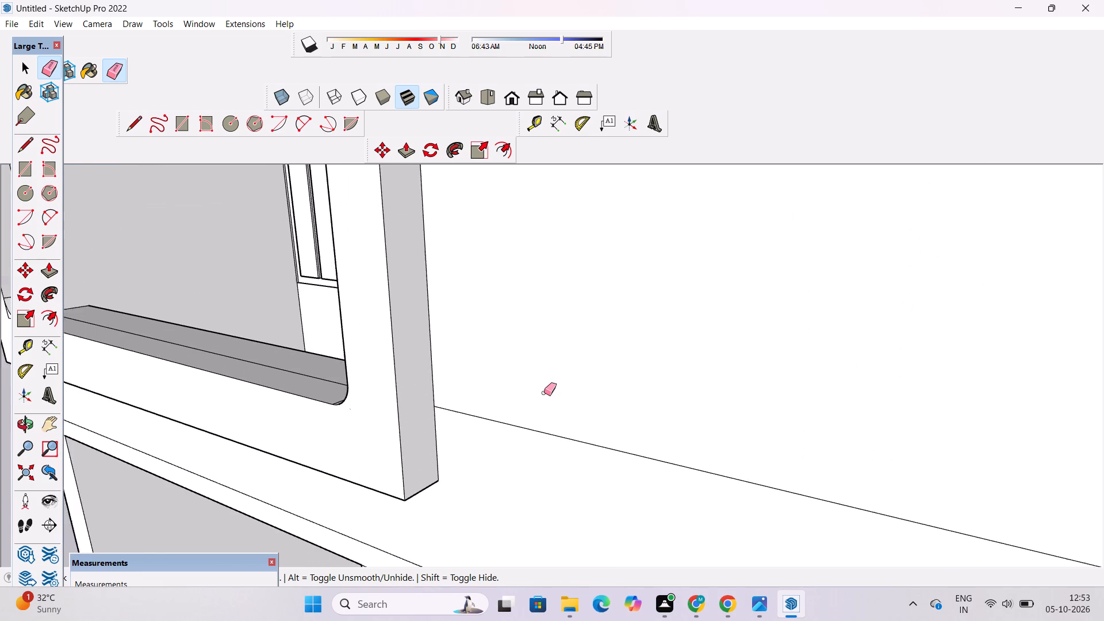
scroll(544, 393, down, 3)
key(o)
scroll(544, 393, down, 6)
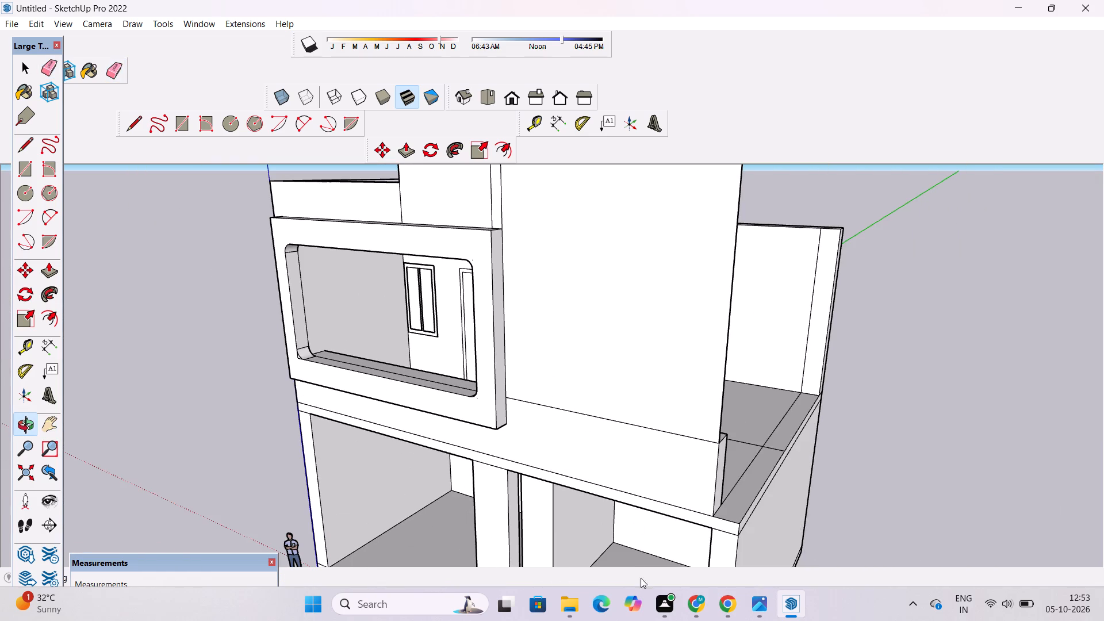
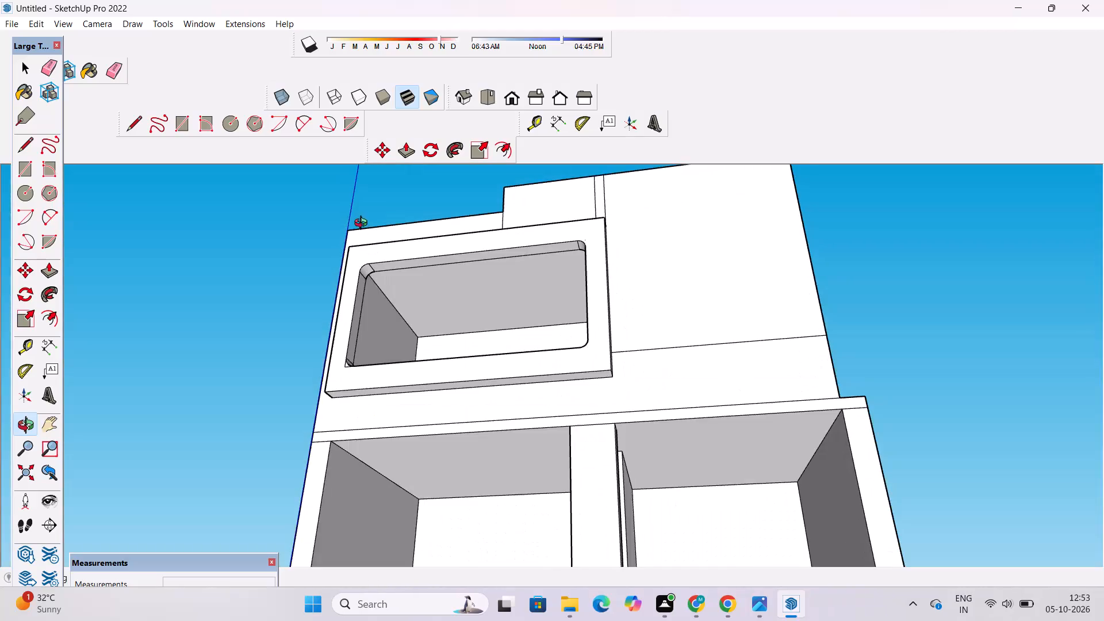
Examine the raised front panel above the facade, its open end and inner faces, from the front, above and behind.
drag(516, 415, 413, 599)
scroll(509, 304, up, 4)
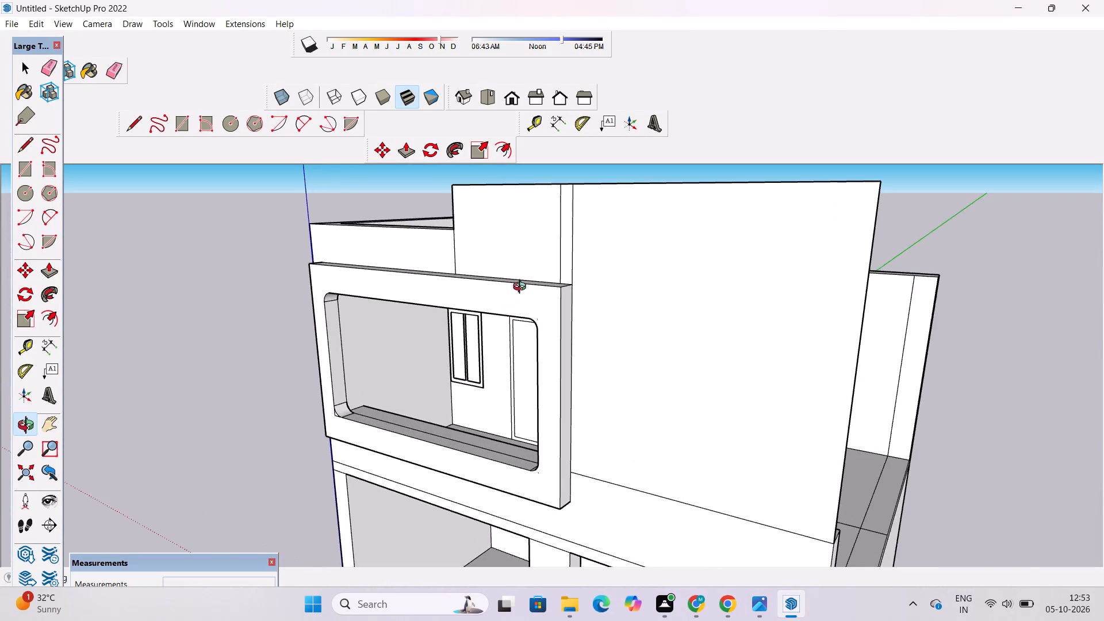
drag(523, 287, 438, 394)
scroll(369, 343, down, 5)
drag(316, 370, 630, 374)
shift+drag(634, 373, 573, 390)
drag(551, 433, 491, 387)
scroll(443, 323, up, 9)
drag(585, 381, 716, 395)
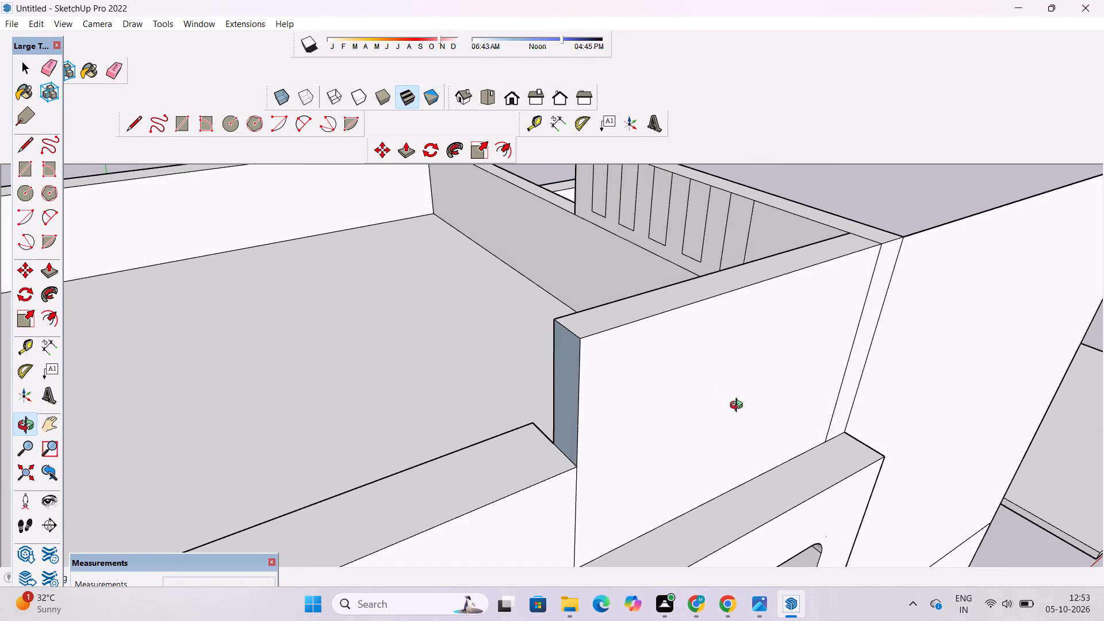
scroll(583, 407, up, 3)
drag(542, 420, 632, 420)
shift+drag(654, 420, 507, 418)
shift+scroll(549, 404, down, 5)
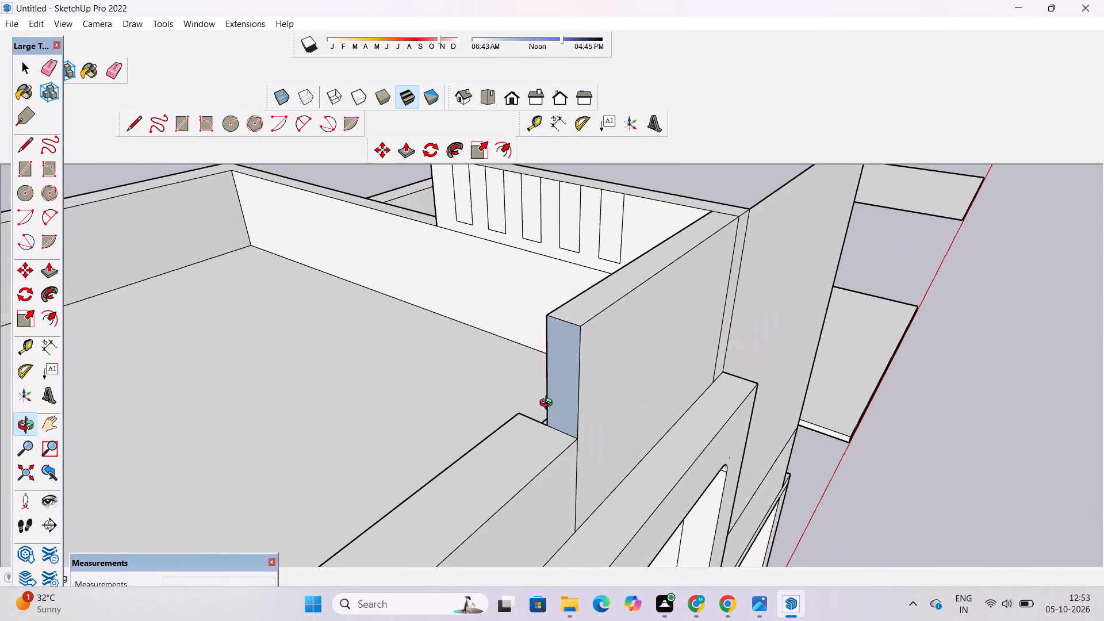
scroll(565, 386, up, 3)
shift+drag(570, 370, 509, 389)
shift+click(503, 390)
drag(687, 408, 661, 426)
scroll(457, 494, up, 20)
scroll(457, 494, up, 1)
drag(411, 451, 770, 458)
scroll(596, 439, down, 5)
drag(465, 461, 756, 488)
shift+drag(793, 441, 523, 511)
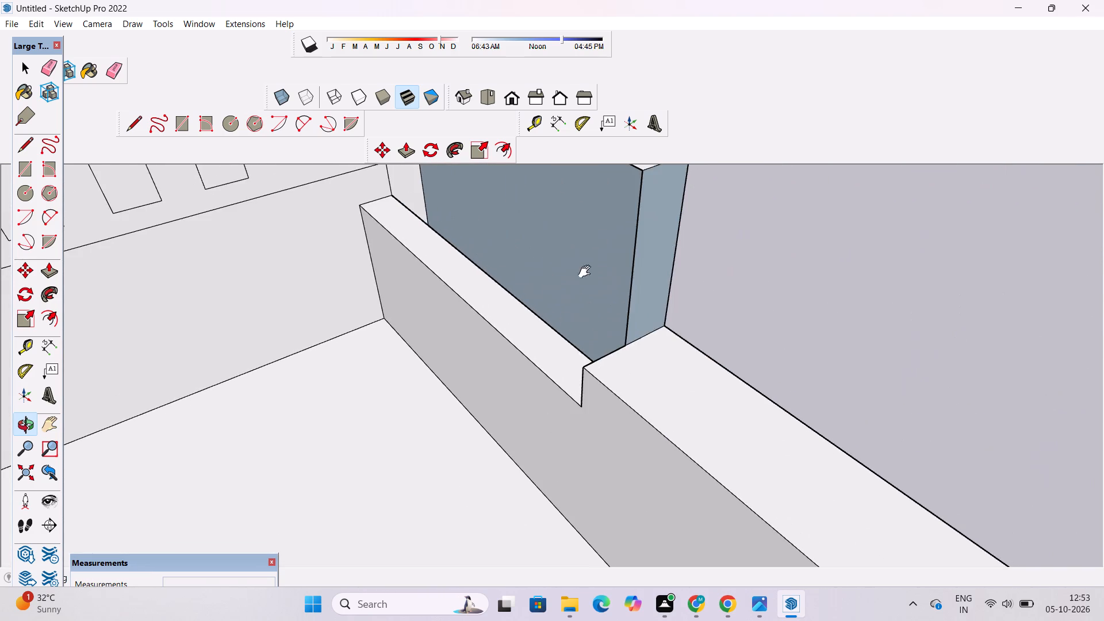
shift+scroll(609, 219, up, 2)
shift+drag(610, 224, 563, 423)
shift+scroll(561, 422, up, 2)
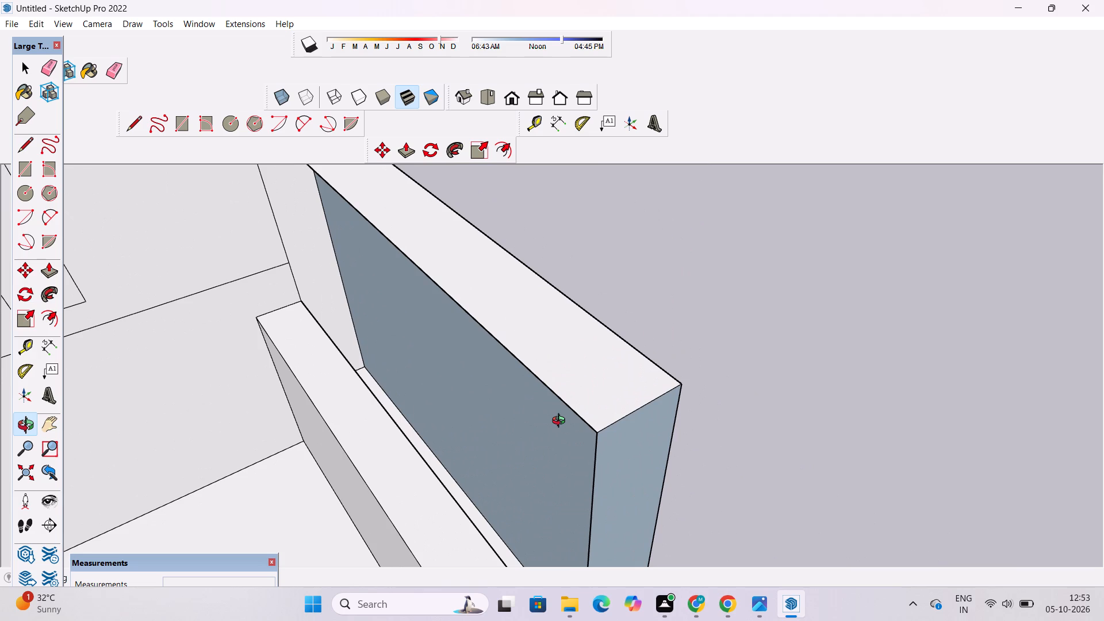
scroll(534, 426, down, 7)
drag(817, 381, 675, 416)
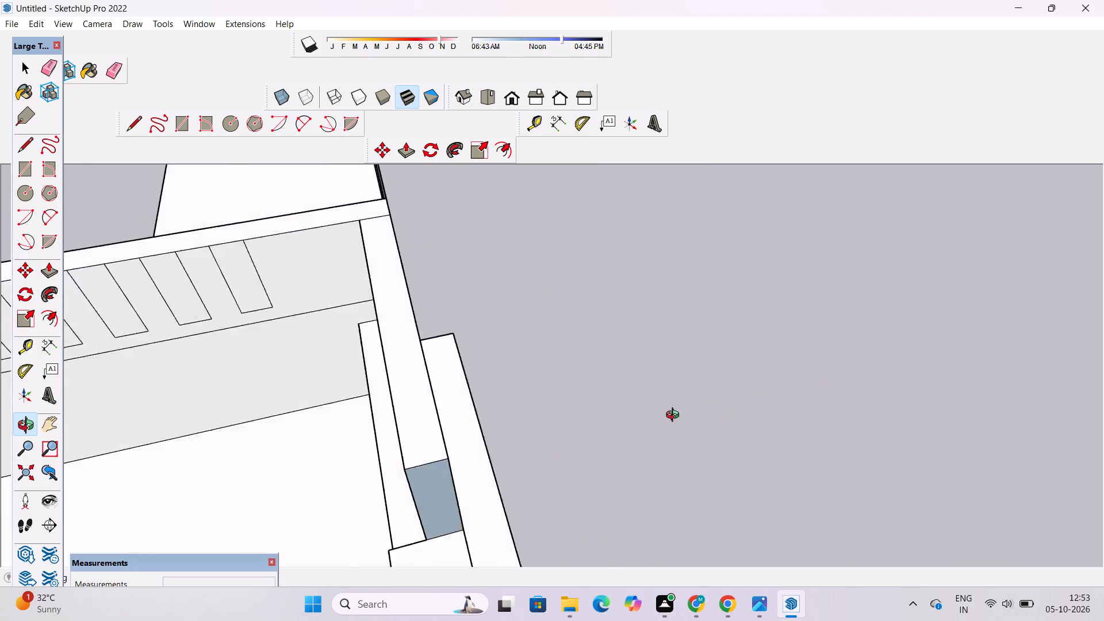
drag(675, 416, 376, 375)
scroll(382, 329, down, 6)
drag(259, 289, 691, 350)
scroll(691, 350, down, 4)
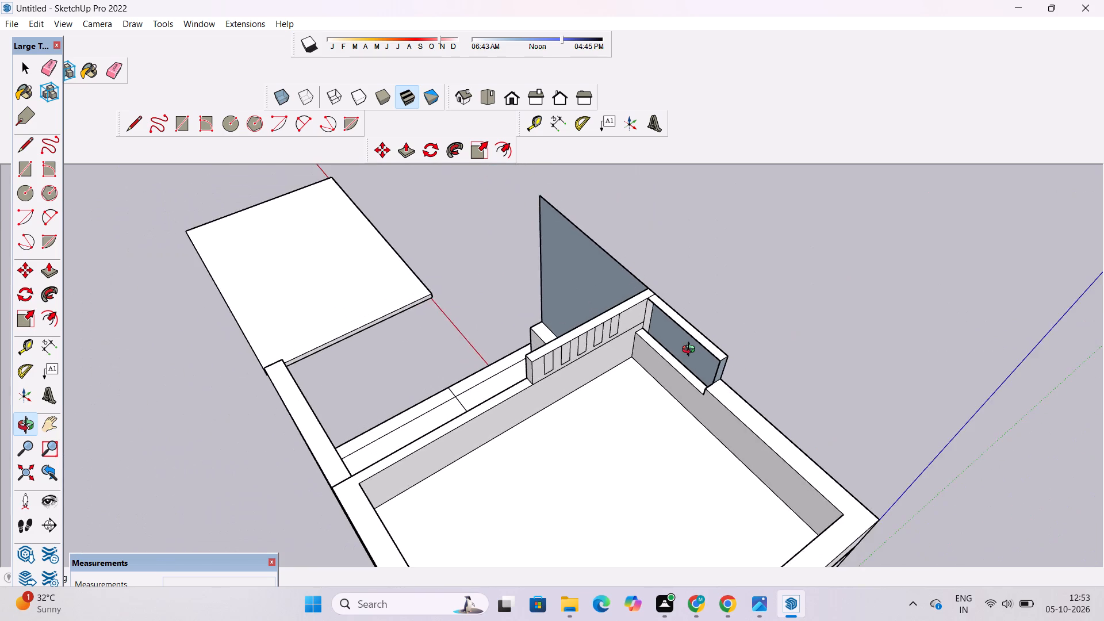
shift+drag(671, 353, 753, 378)
drag(673, 367, 816, 425)
drag(852, 349, 436, 309)
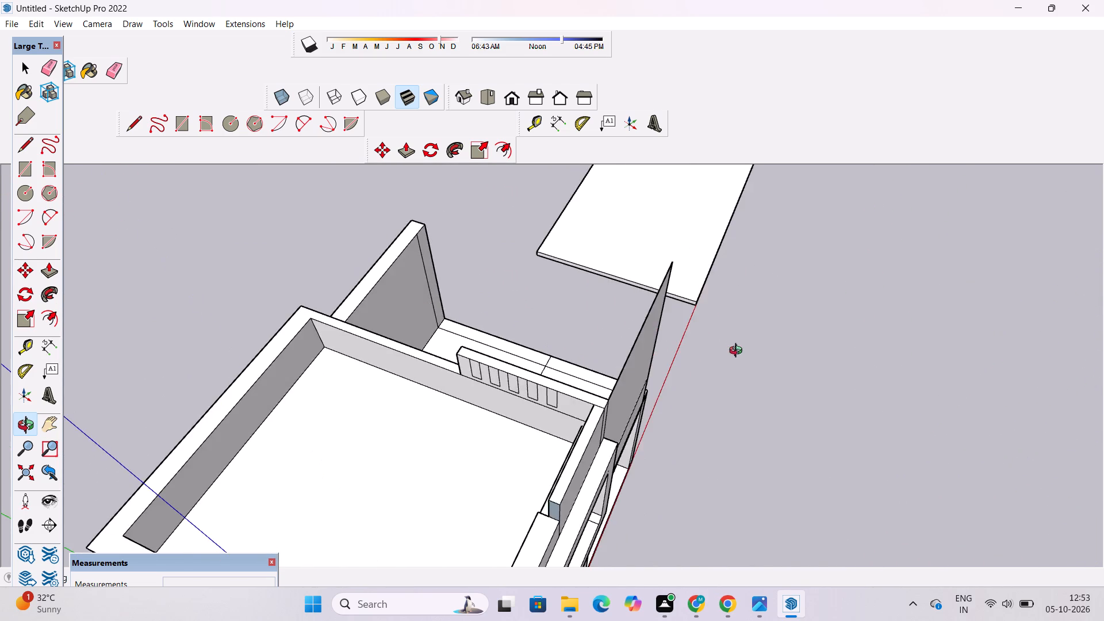
Examine the whole front of the house, comparing the raised panel, projecting facade frame and tall terrace wall face.
drag(738, 355, 562, 311)
drag(604, 303, 695, 375)
shift+drag(703, 393, 631, 328)
scroll(627, 319, down, 6)
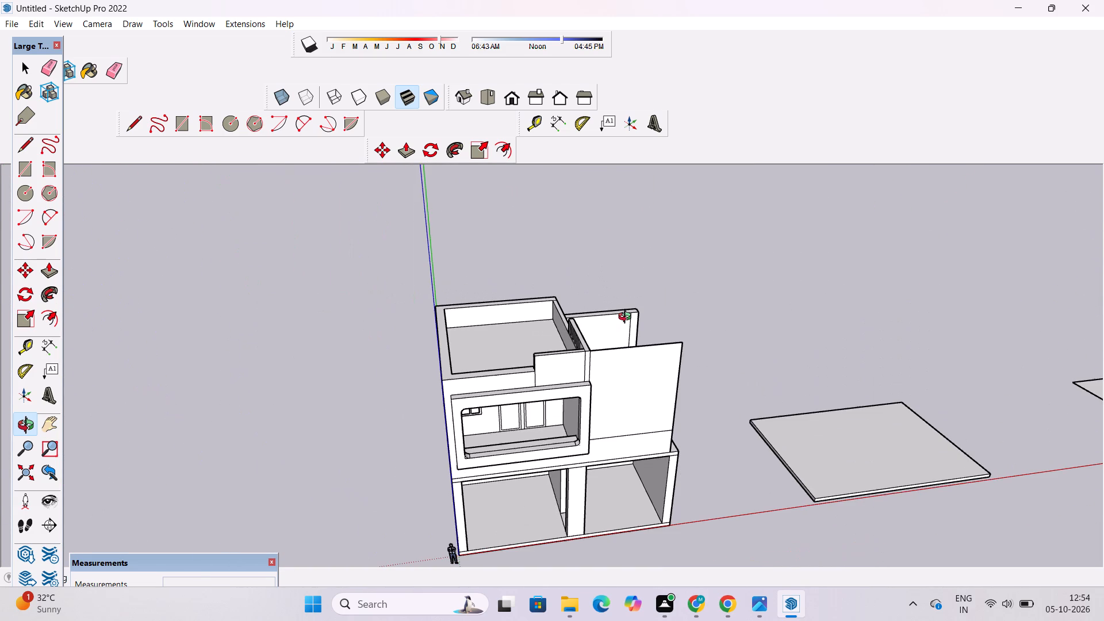
scroll(626, 324, down, 5)
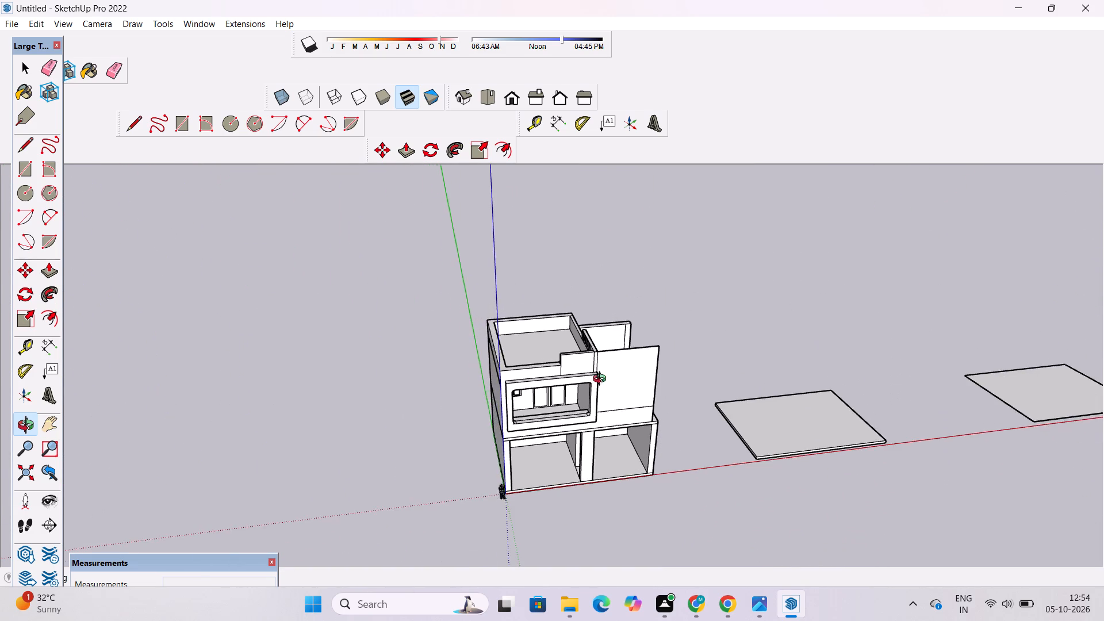
scroll(668, 394, up, 2)
drag(666, 391, 628, 374)
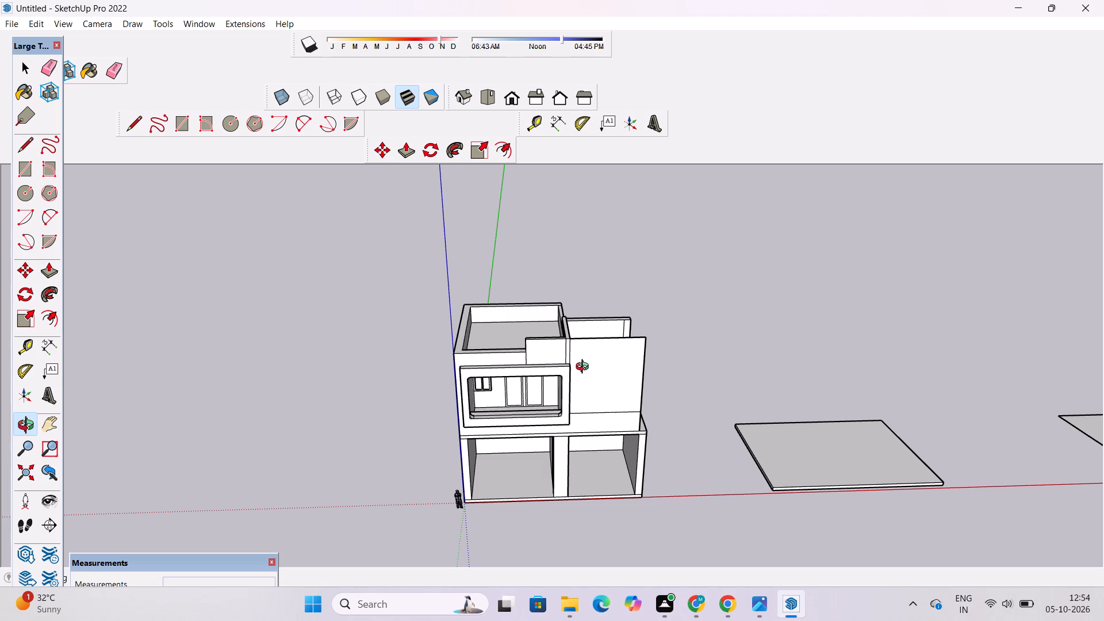
scroll(585, 370, down, 4)
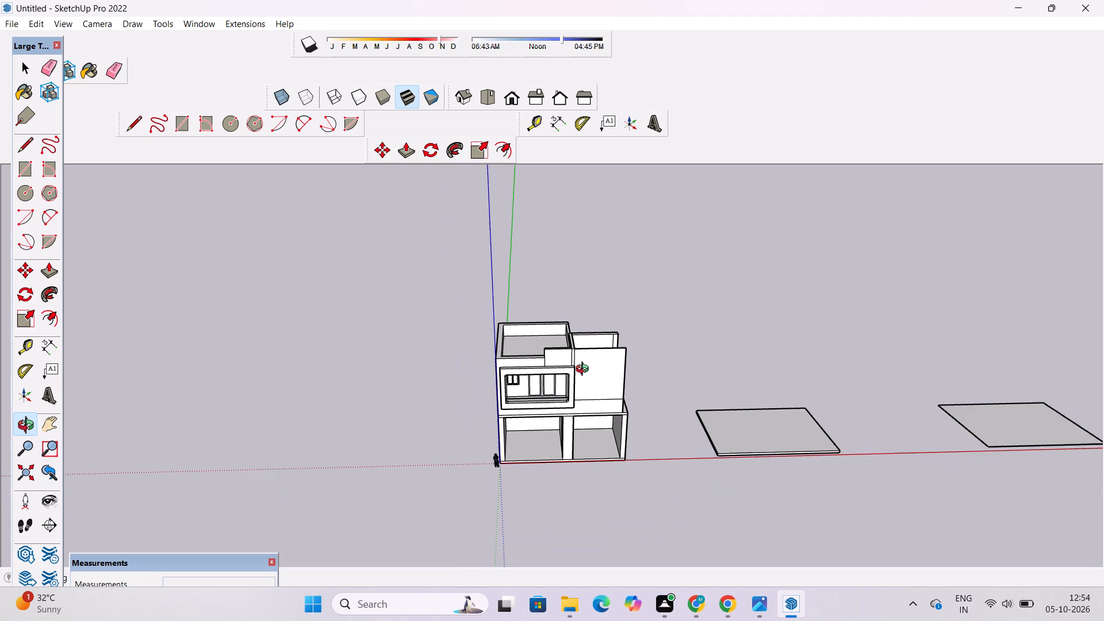
scroll(580, 371, up, 6)
shift+drag(579, 371, 534, 411)
scroll(508, 436, up, 4)
drag(505, 446, 497, 379)
scroll(513, 361, up, 1)
scroll(538, 359, down, 4)
shift+drag(503, 381, 596, 400)
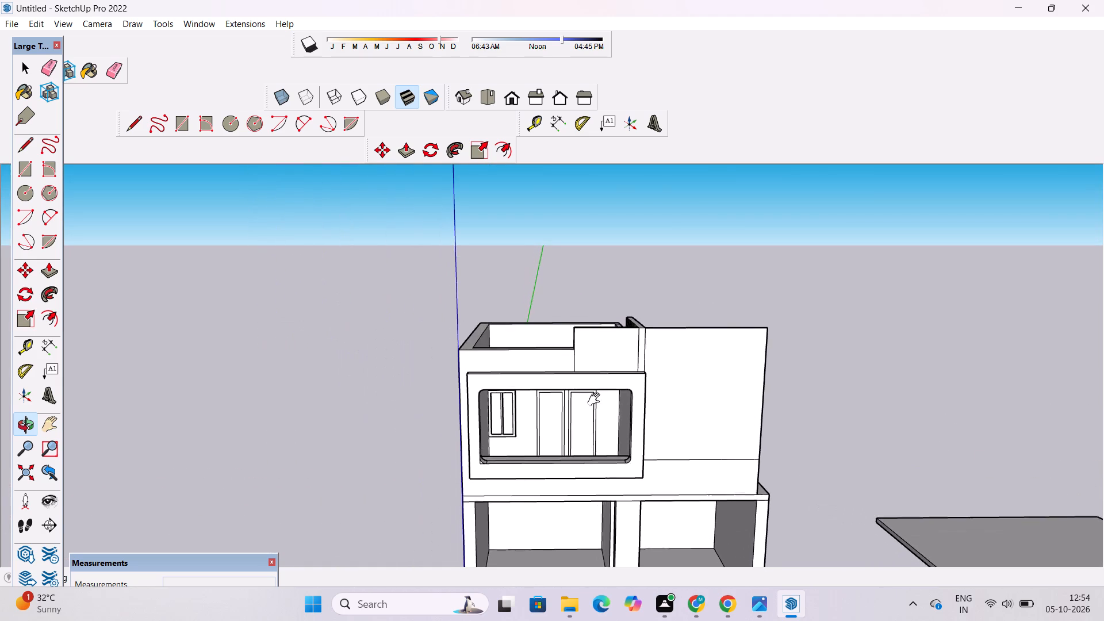
shift+drag(596, 400, 600, 405)
shift+drag(620, 432, 573, 401)
drag(681, 443, 663, 409)
scroll(650, 384, up, 2)
shift+drag(624, 359, 599, 386)
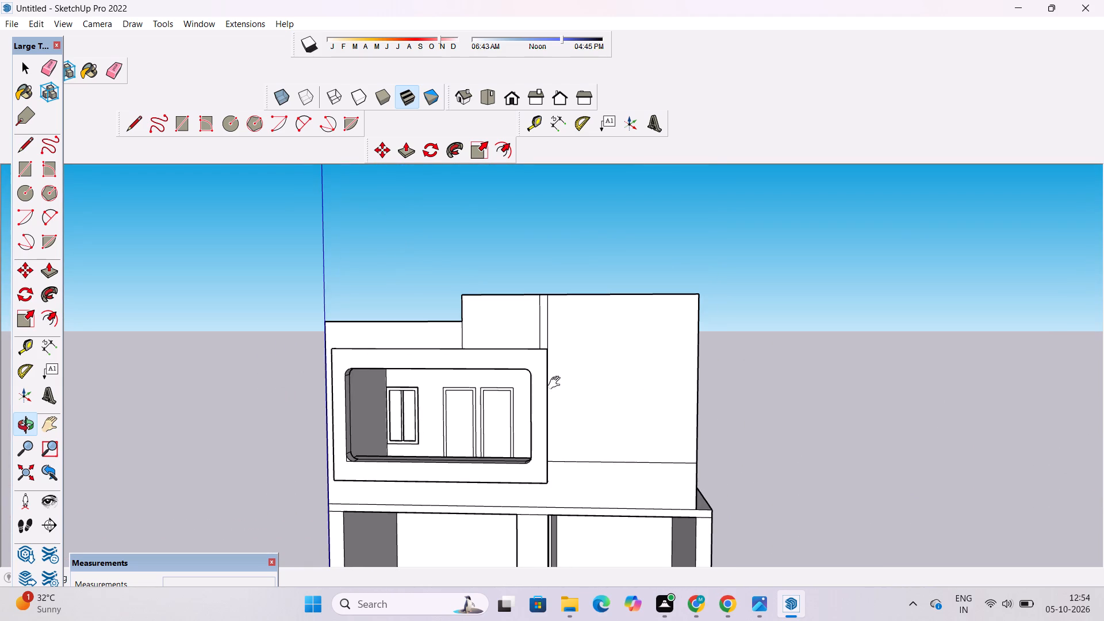
scroll(542, 378, down, 2)
shift+drag(534, 370, 500, 381)
shift+drag(500, 381, 503, 404)
shift+scroll(503, 404, down, 3)
scroll(505, 393, up, 8)
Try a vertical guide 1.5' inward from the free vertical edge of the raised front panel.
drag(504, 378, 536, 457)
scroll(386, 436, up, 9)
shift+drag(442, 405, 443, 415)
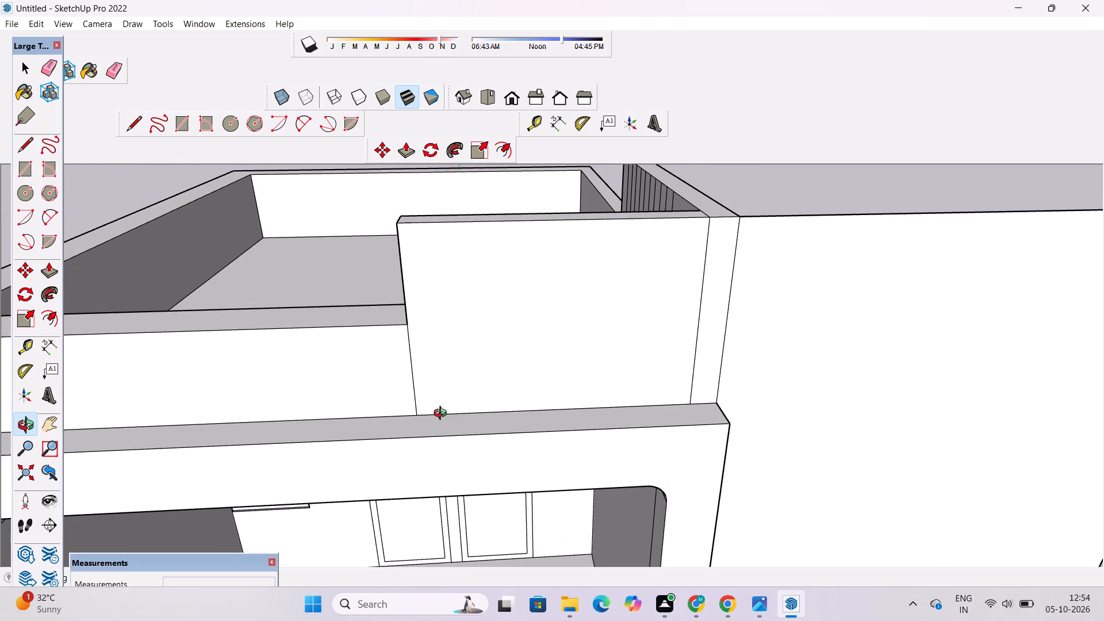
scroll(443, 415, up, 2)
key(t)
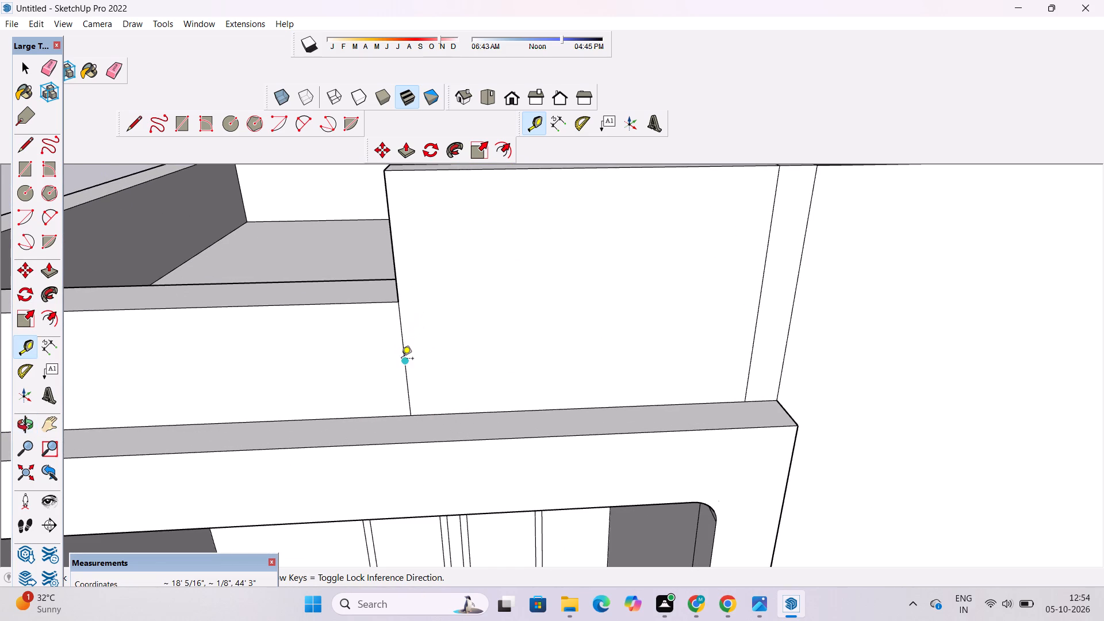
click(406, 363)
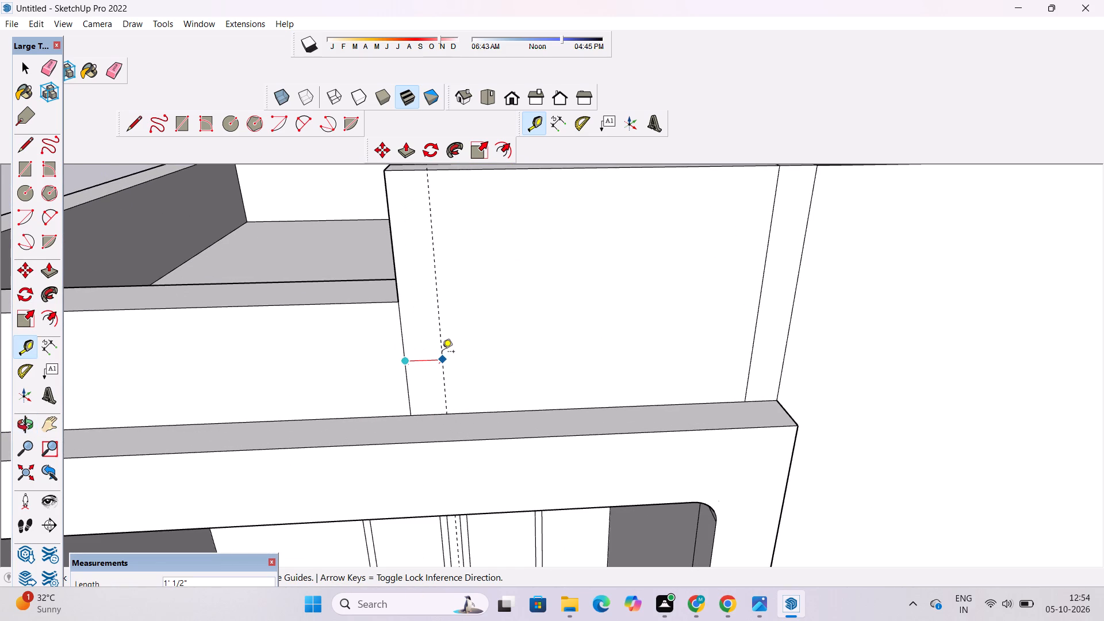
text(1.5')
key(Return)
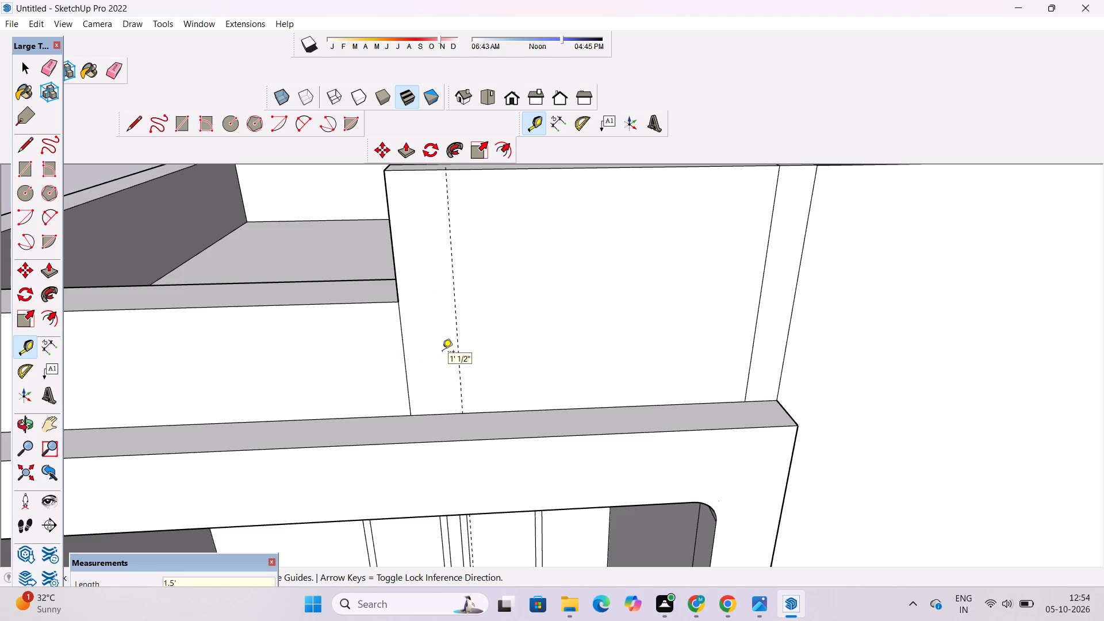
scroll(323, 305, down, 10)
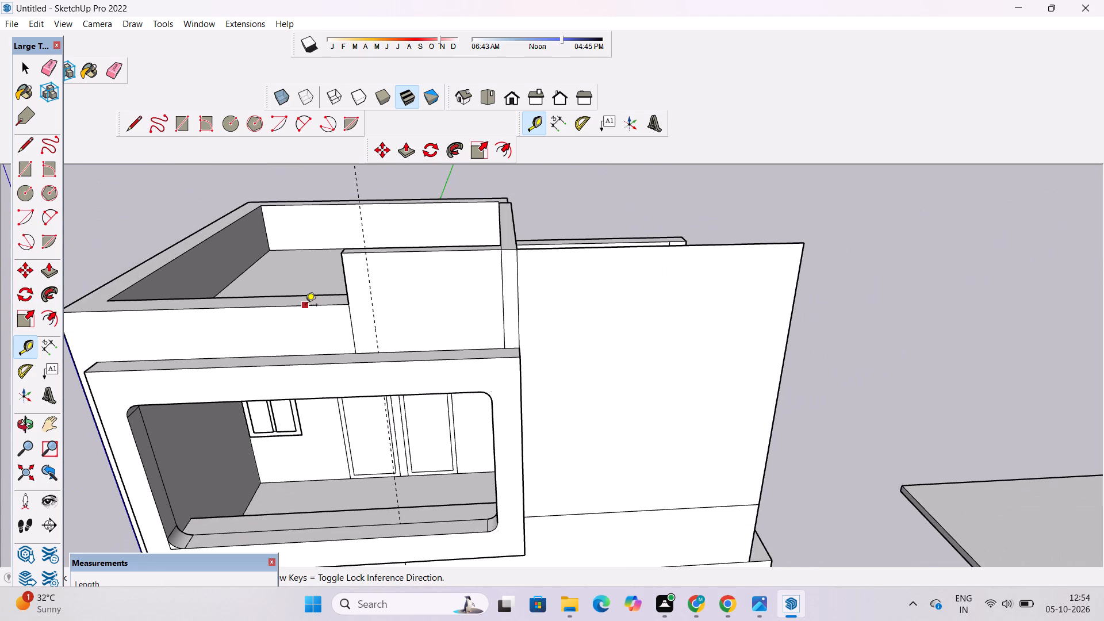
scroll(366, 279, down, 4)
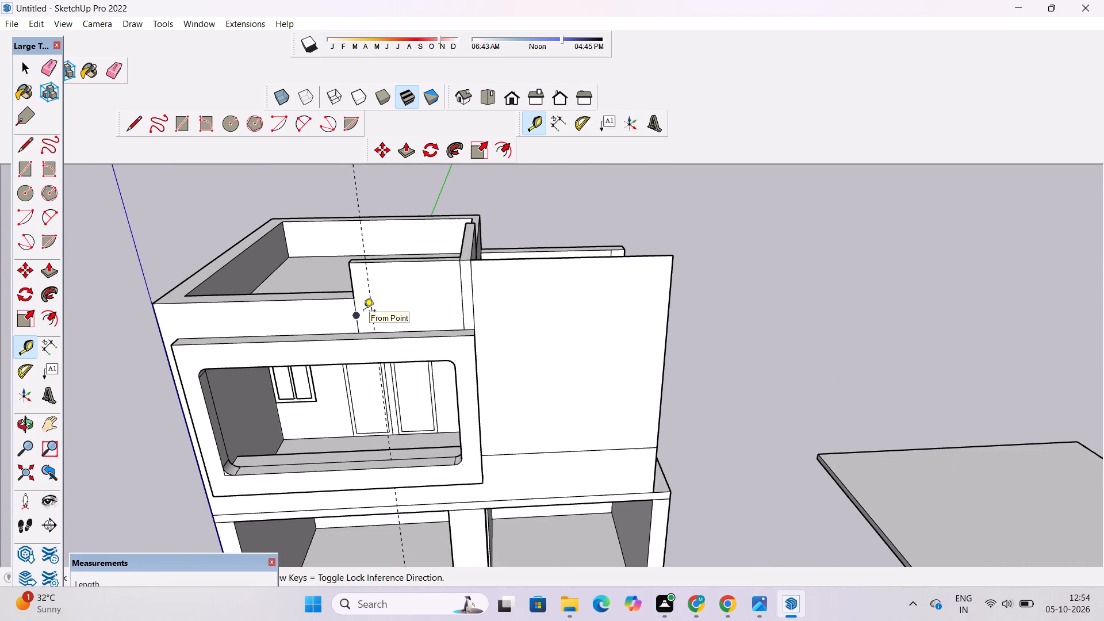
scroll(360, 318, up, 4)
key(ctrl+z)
Place a vertical guide 1' inward from the free vertical edge of the raised front panel.
scroll(360, 318, up, 4)
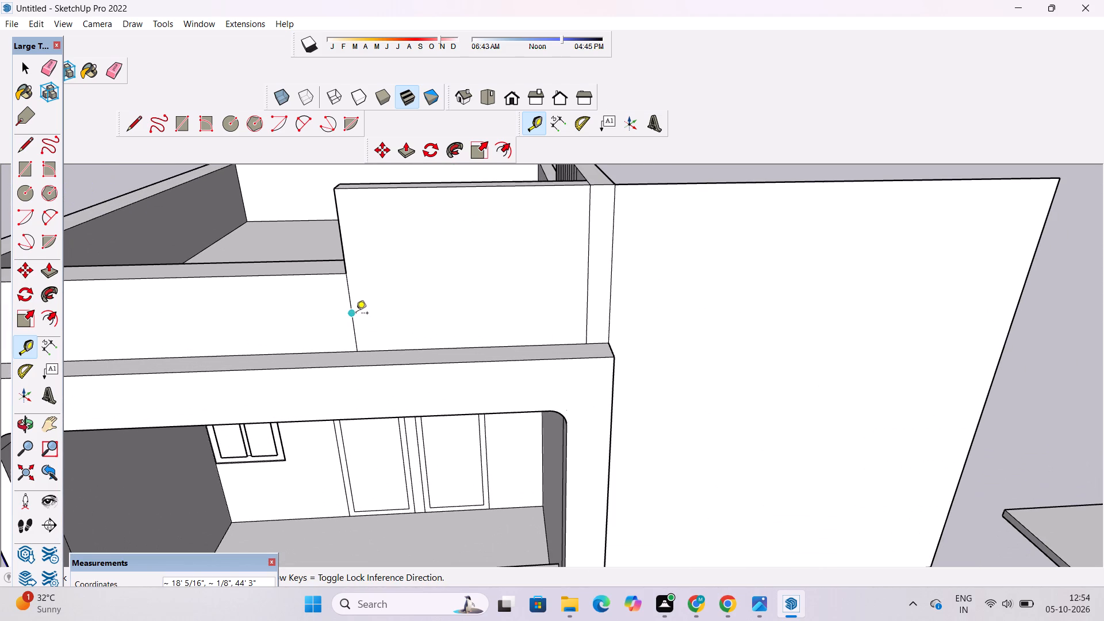
click(351, 316)
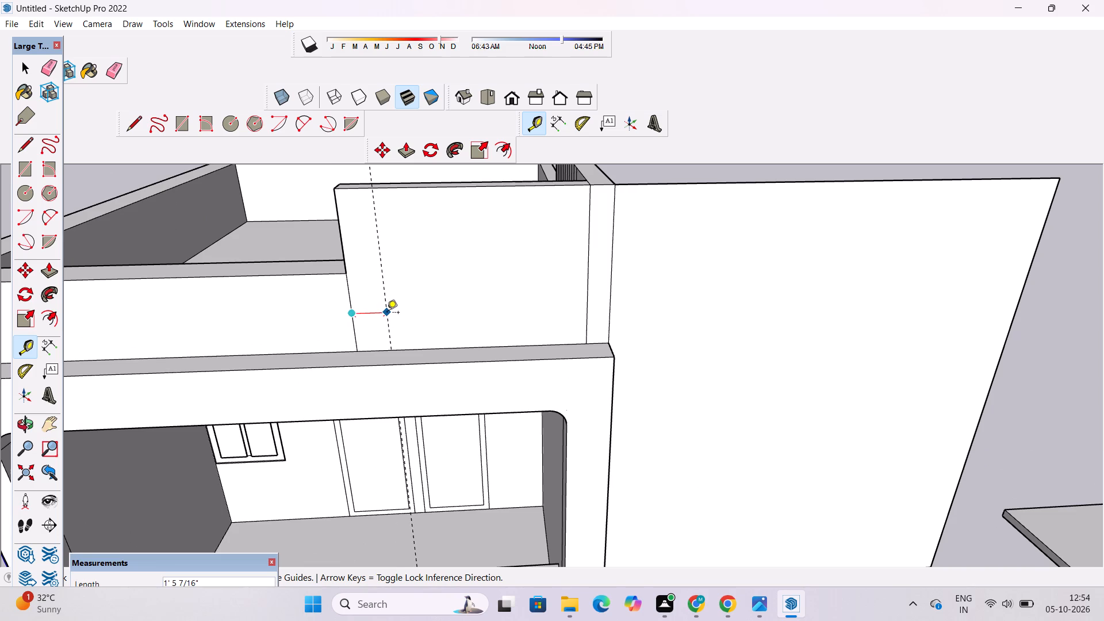
text(1')
key(Return)
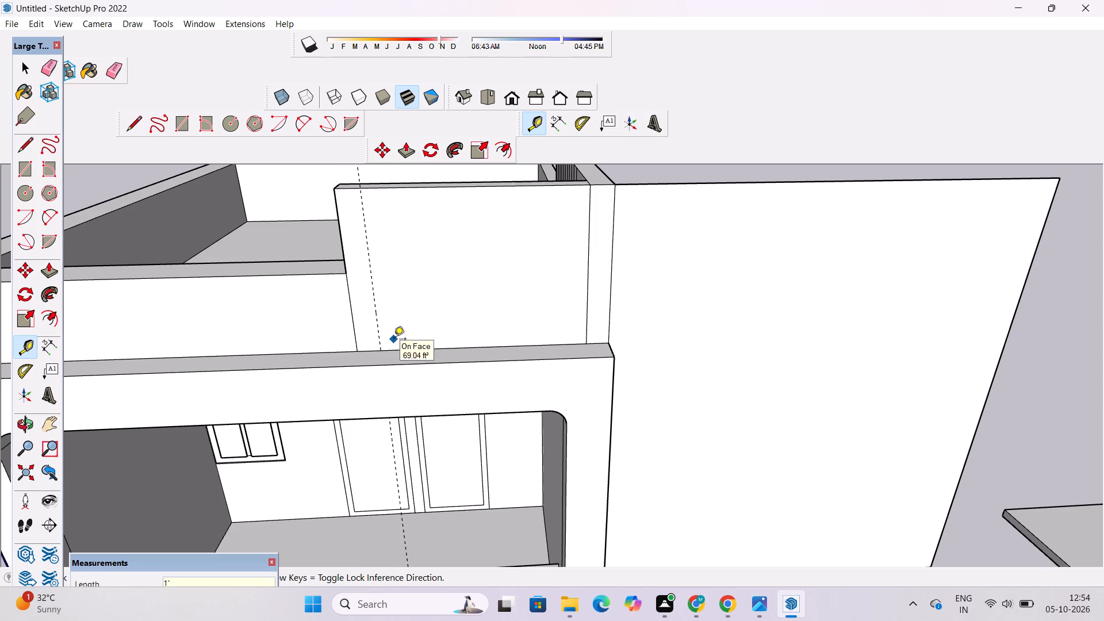
Examine the guide's position against the raised panel and the house's overall massing from the front, side and above.
scroll(378, 302, down, 11)
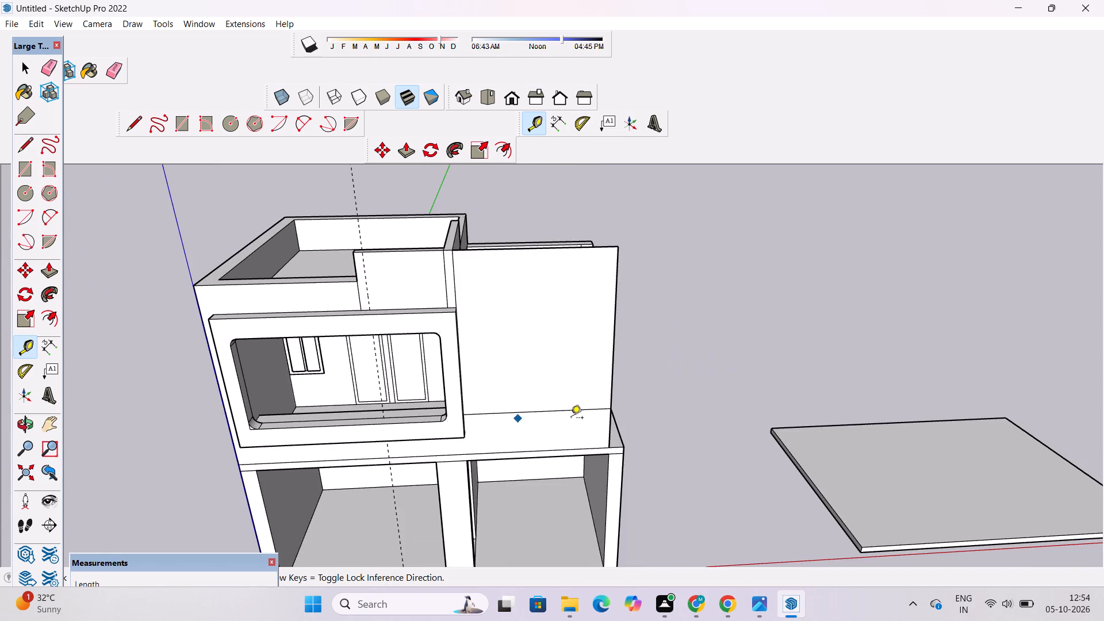
scroll(581, 420, up, 5)
scroll(471, 373, down, 7)
key(o)
drag(794, 384, 615, 390)
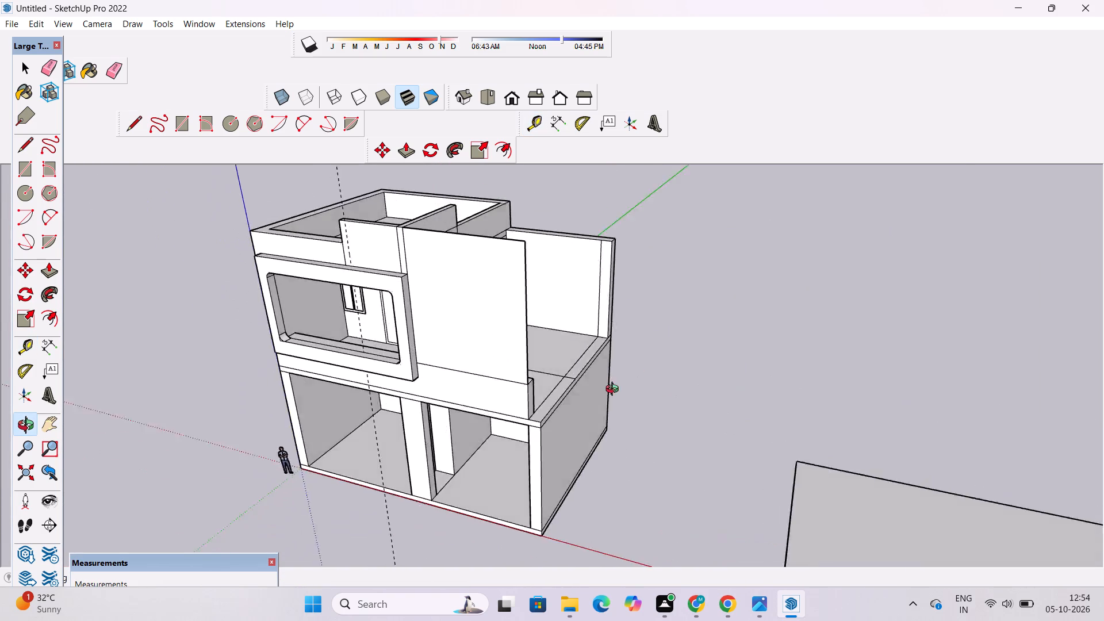
drag(615, 390, 579, 384)
scroll(529, 403, up, 4)
drag(474, 402, 599, 450)
scroll(642, 426, down, 6)
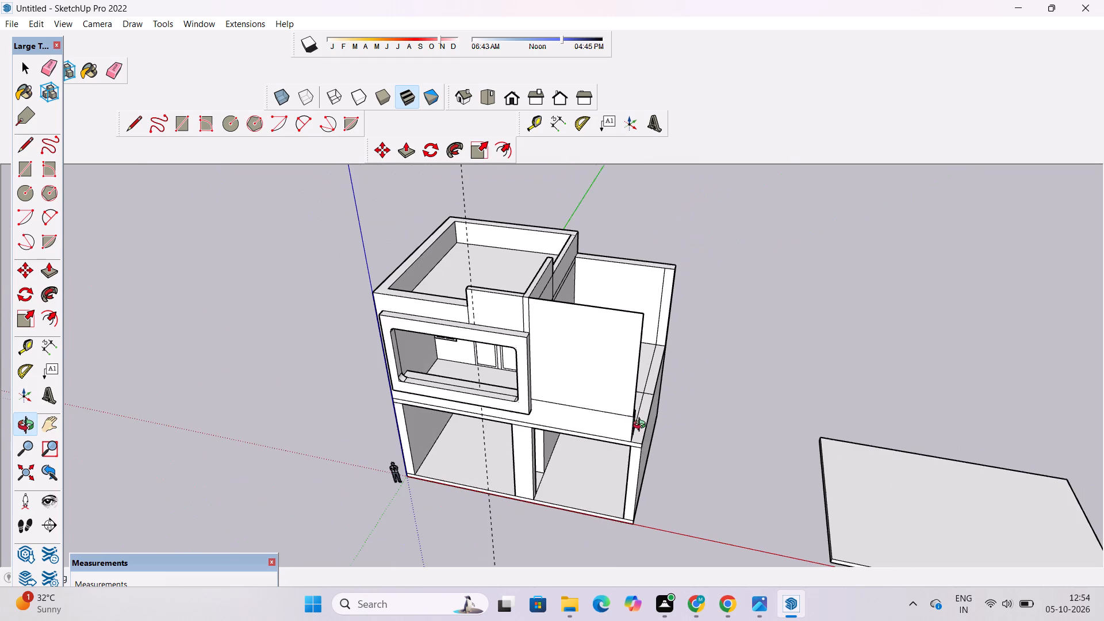
shift+drag(622, 409, 505, 424)
drag(503, 427, 602, 424)
scroll(604, 423, down, 5)
drag(563, 435, 554, 415)
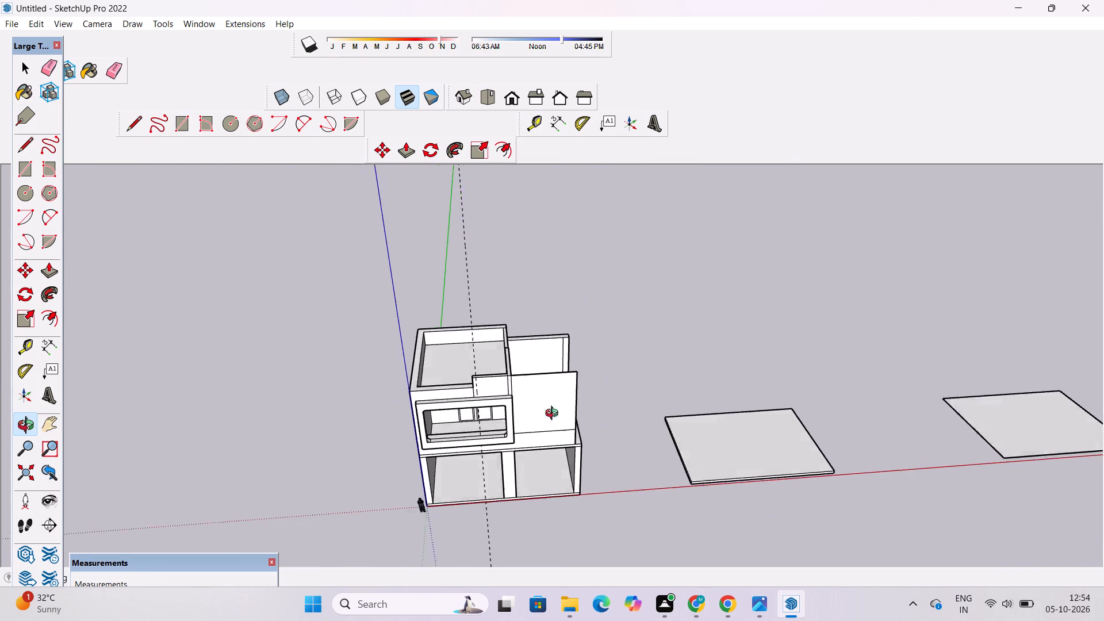
drag(554, 415, 531, 325)
shift+drag(550, 338, 505, 354)
scroll(522, 394, down, 2)
drag(517, 419, 514, 343)
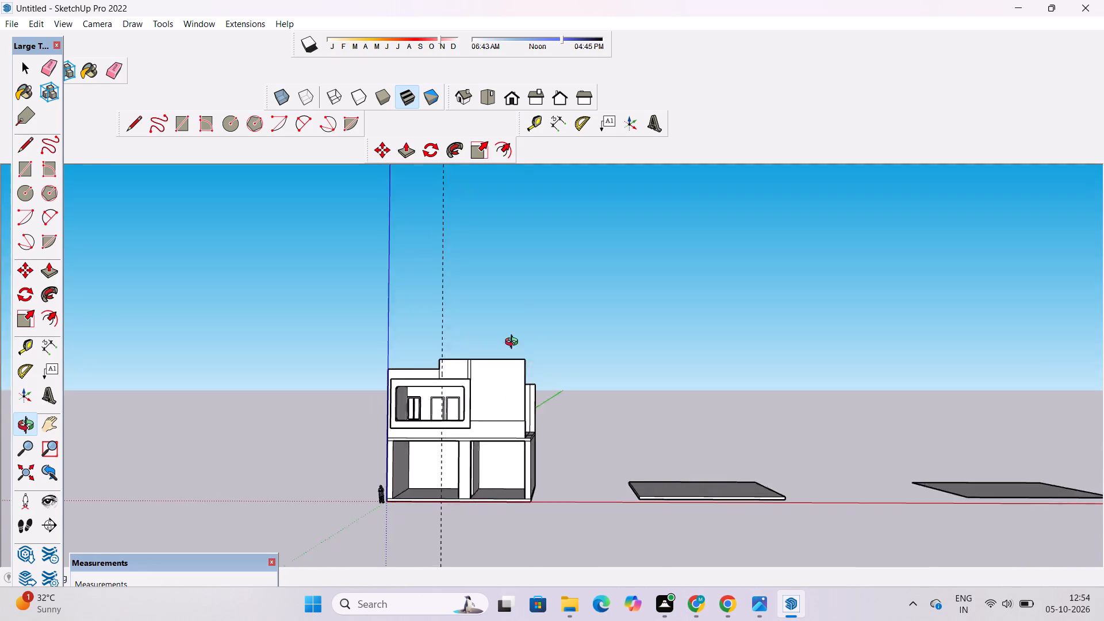
drag(514, 343, 514, 340)
scroll(499, 373, up, 4)
shift+drag(499, 373, 493, 324)
drag(493, 326, 528, 559)
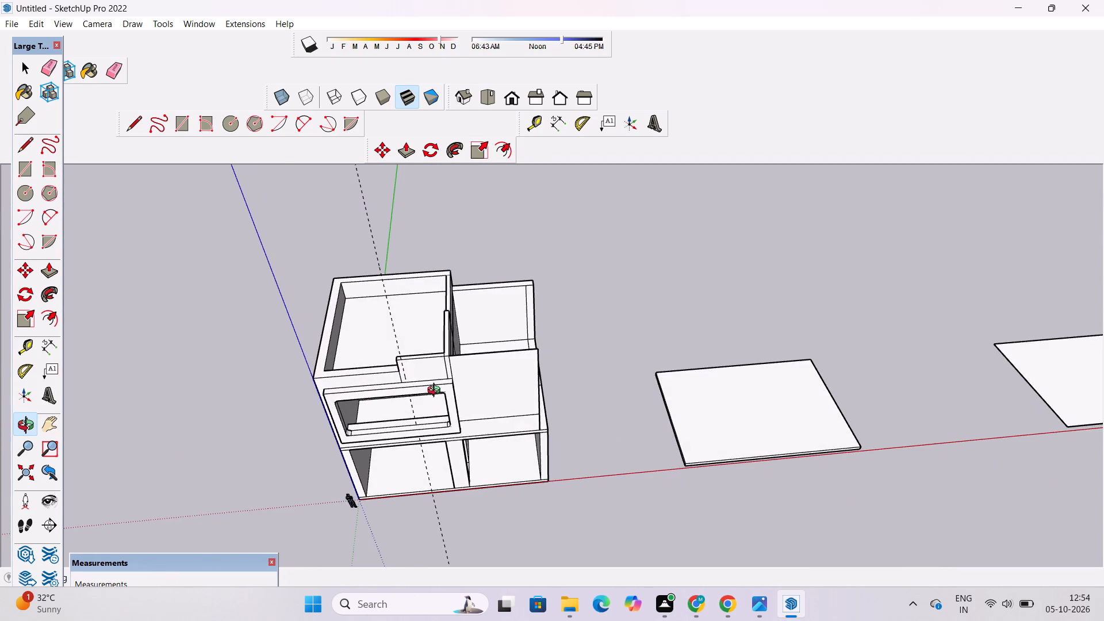
scroll(420, 354, up, 3)
scroll(419, 354, down, 5)
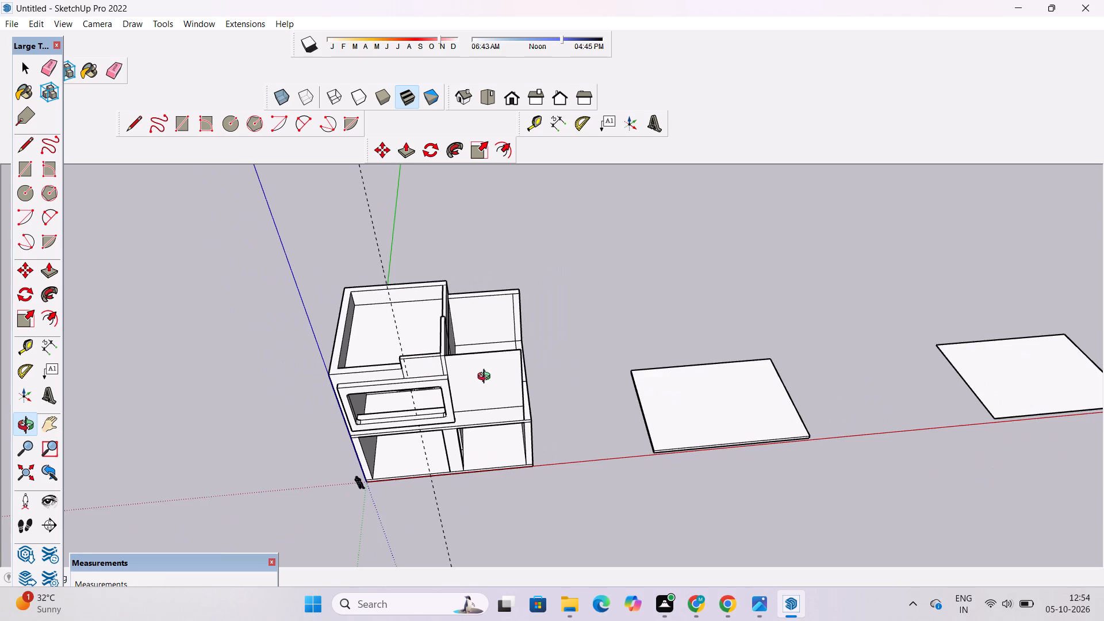
scroll(486, 378, up, 2)
shift+drag(500, 370, 475, 388)
drag(471, 400, 443, 311)
scroll(457, 333, up, 2)
shift+drag(462, 338, 446, 338)
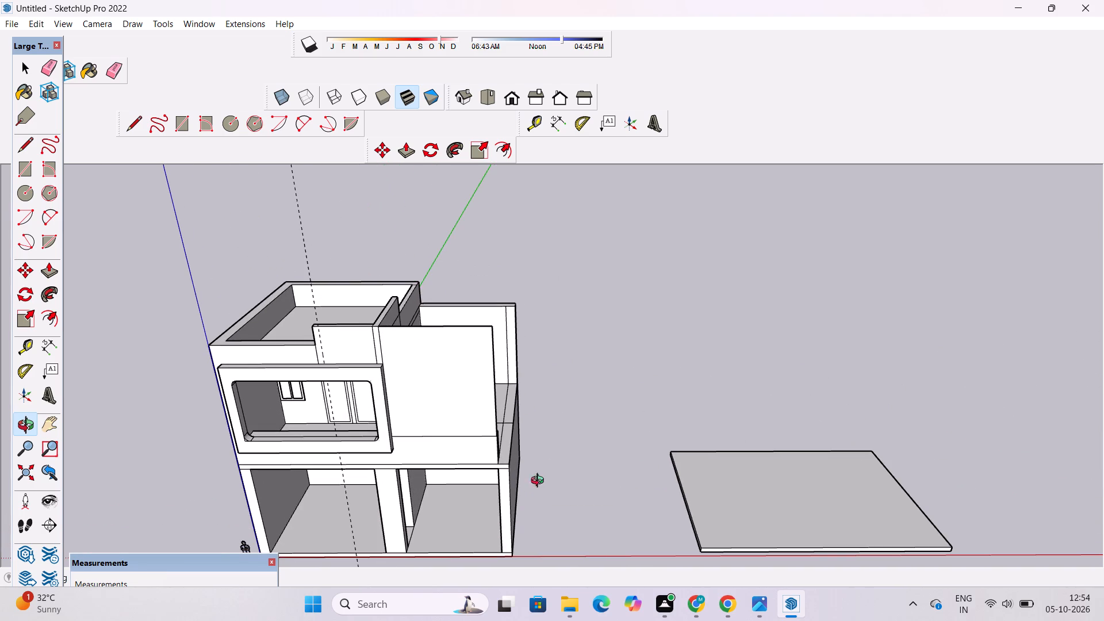
scroll(508, 478, up, 4)
Measure the height of the tall terrace wall face along its outer vertical edge from the floor slab.
key(space)
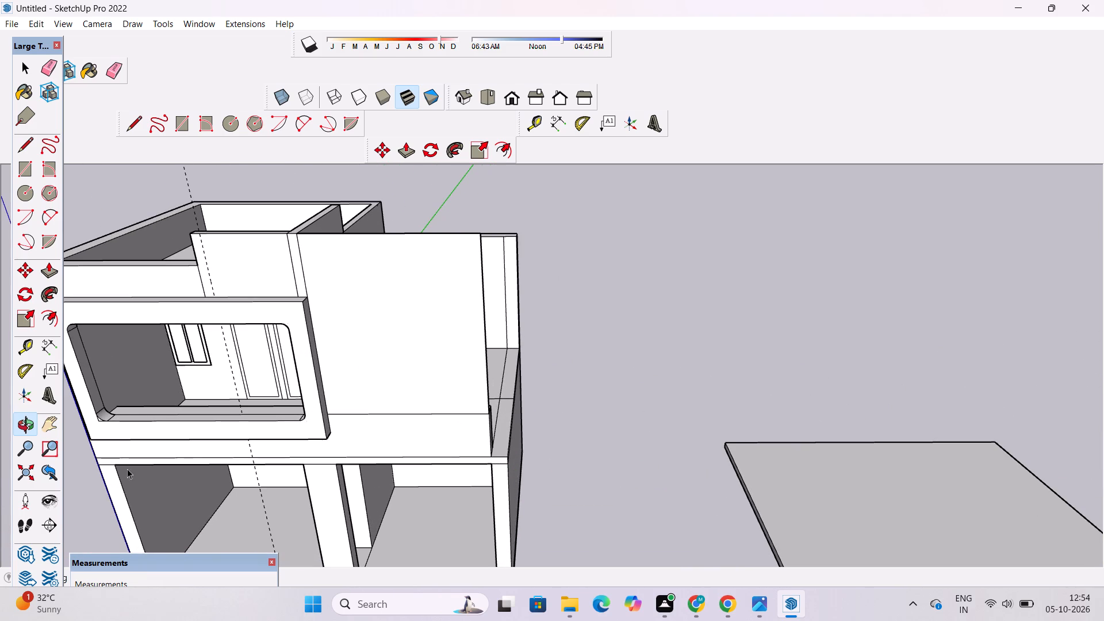
click(51, 340)
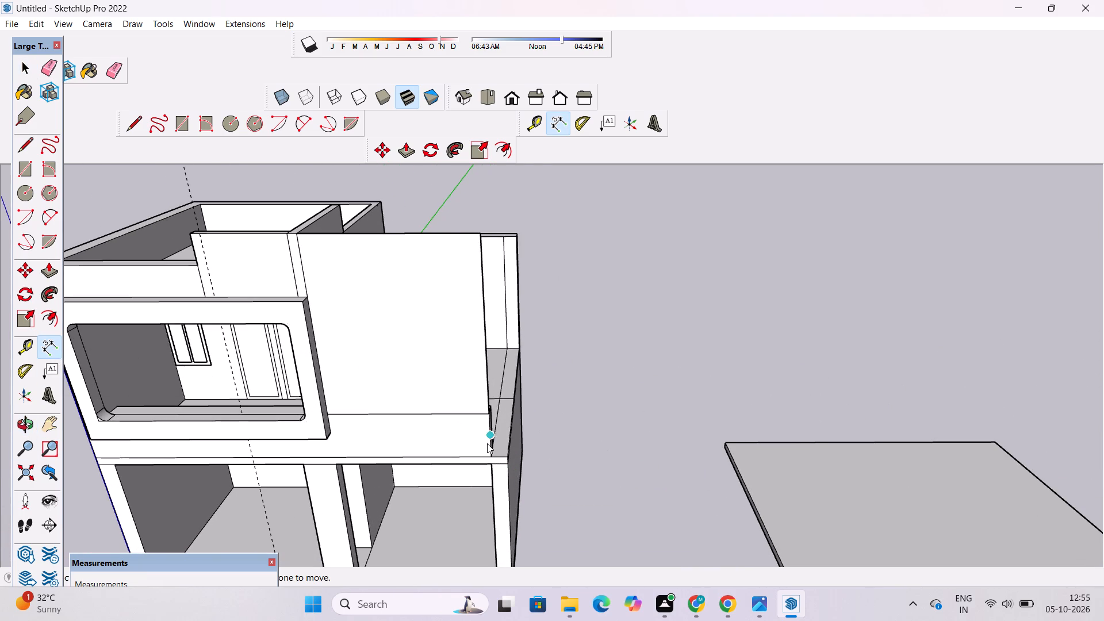
scroll(480, 443, up, 9)
click(500, 459)
scroll(500, 459, down, 11)
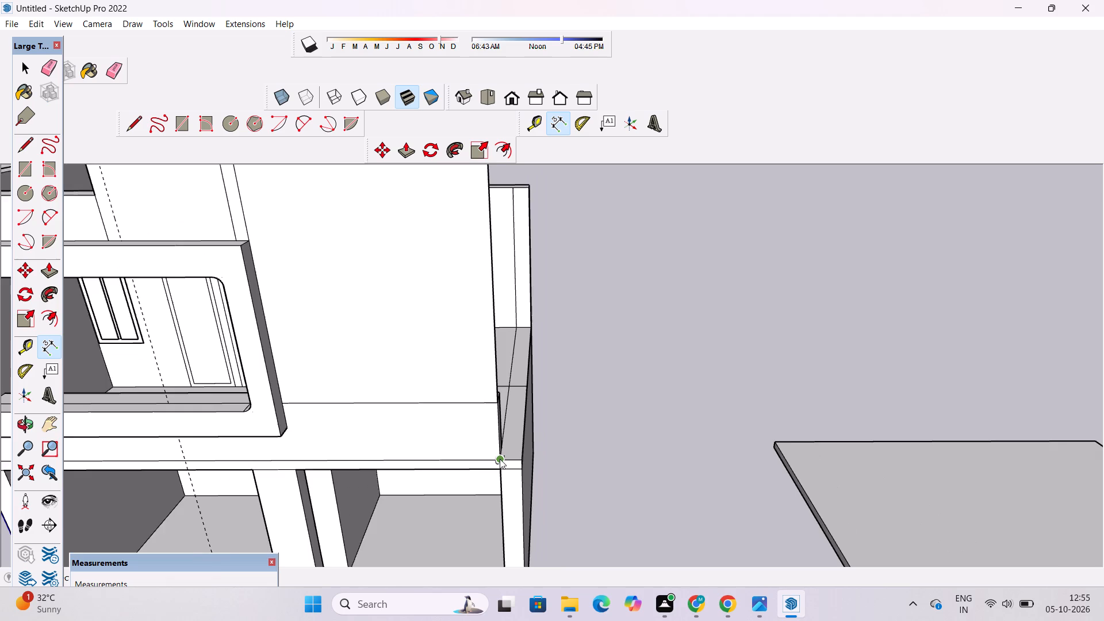
scroll(500, 459, down, 3)
scroll(492, 314, up, 3)
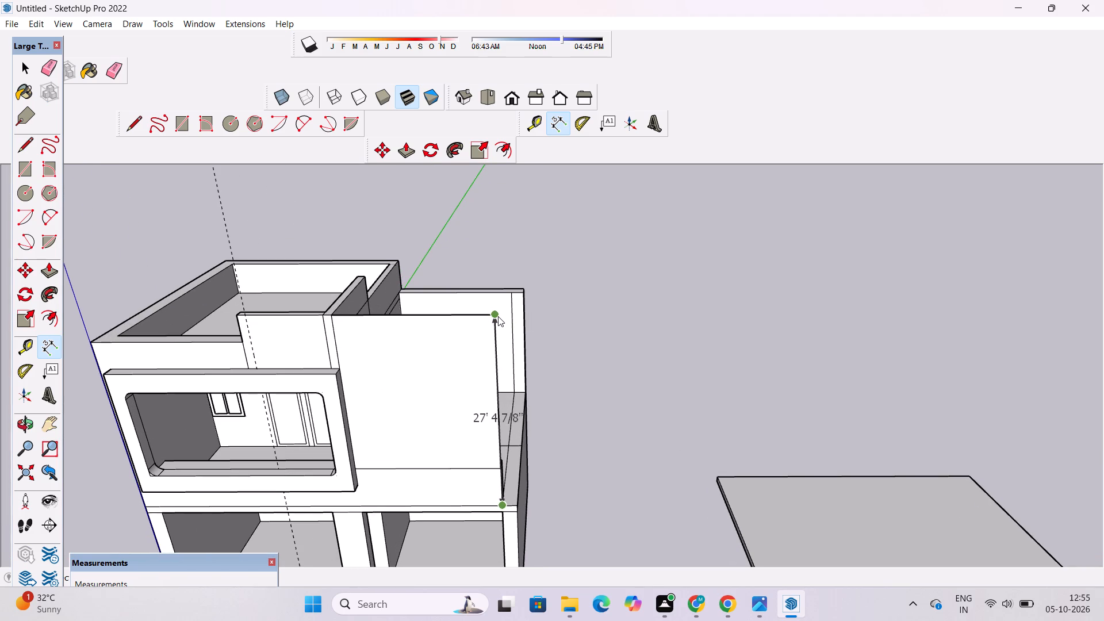
key(space)
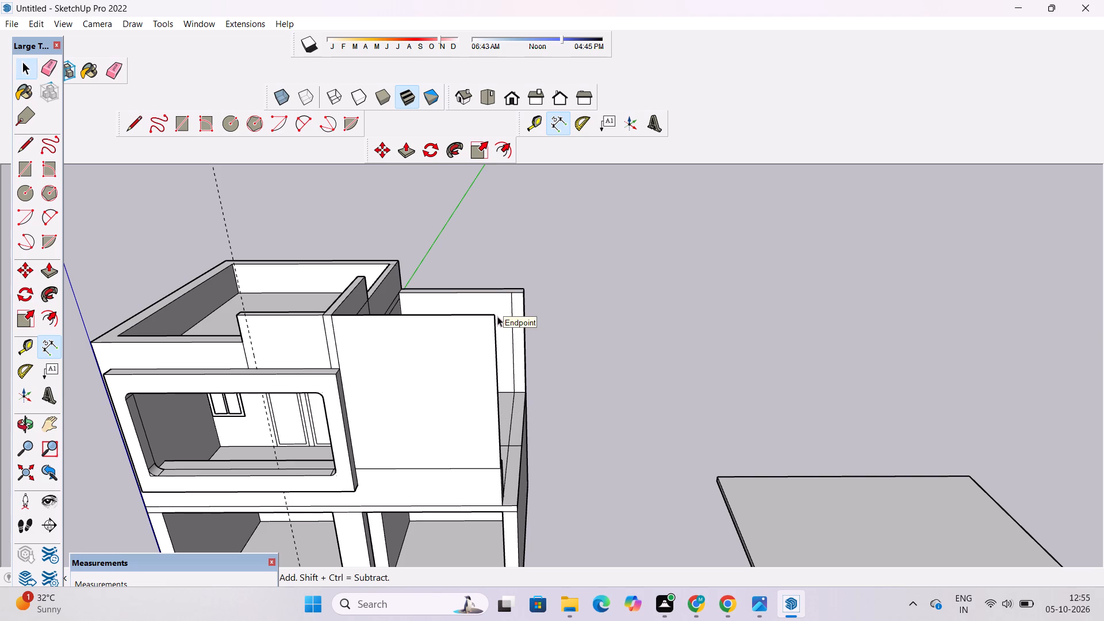
Outline a border around the tall wall face: 29' up from the slab's front corner, 32' across, and down to the raised panel's top corner.
key(l)
scroll(501, 521, up, 4)
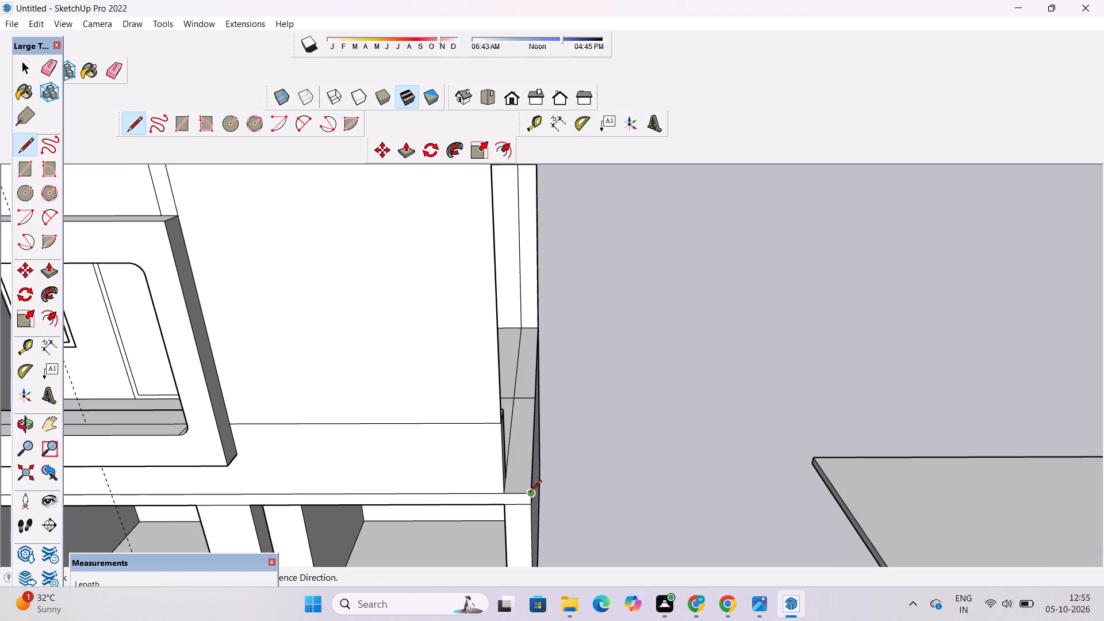
click(530, 494)
scroll(530, 494, down, 15)
scroll(523, 382, up, 4)
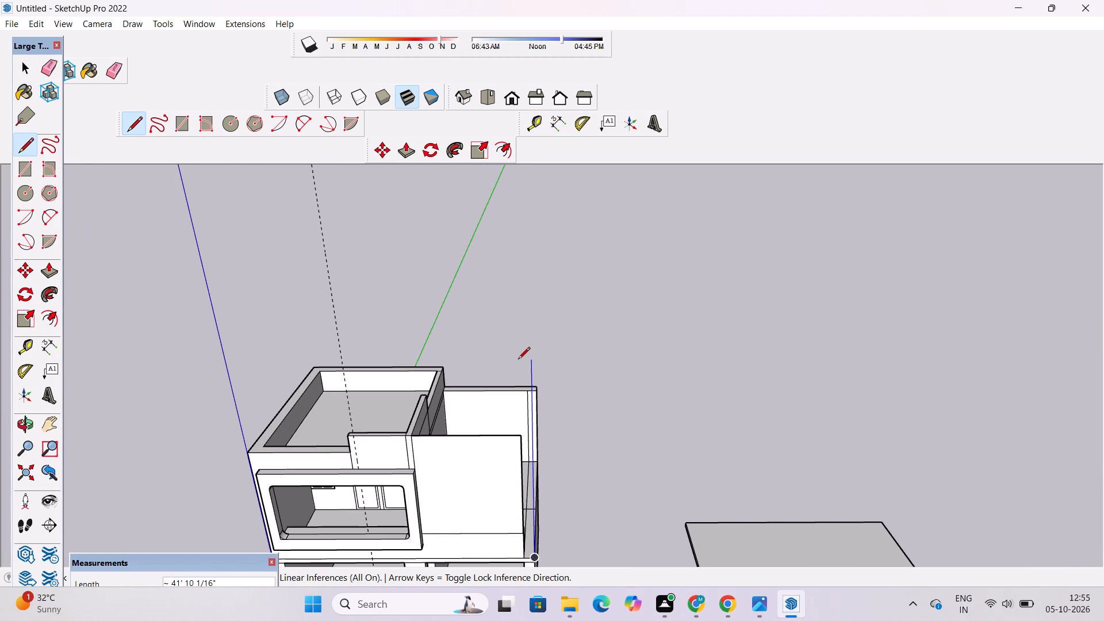
text(29')
key(Return)
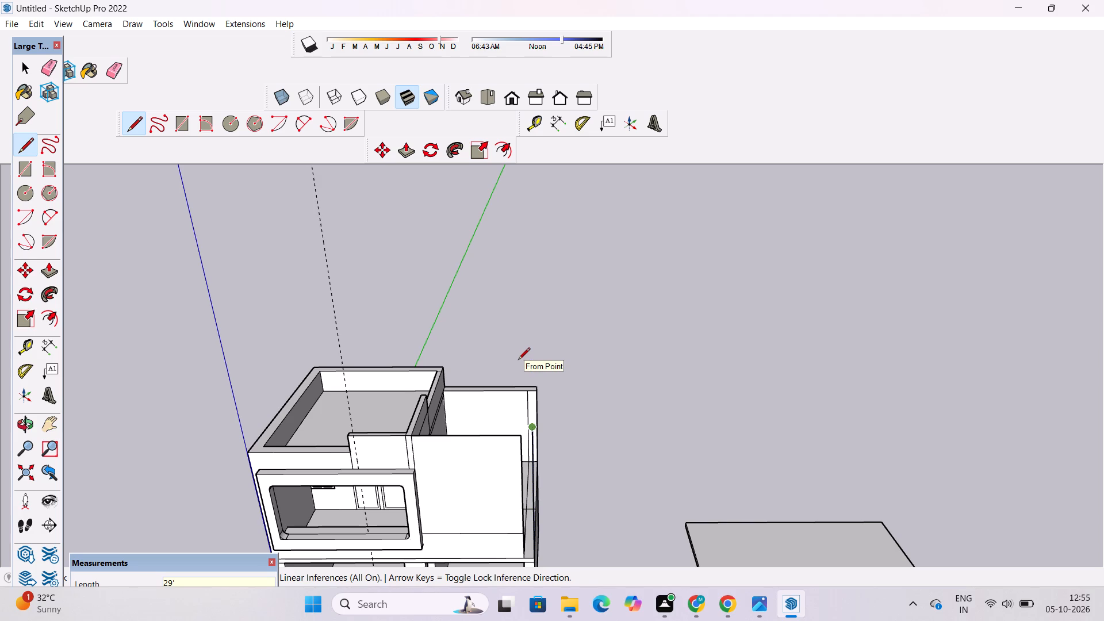
scroll(403, 413, up, 4)
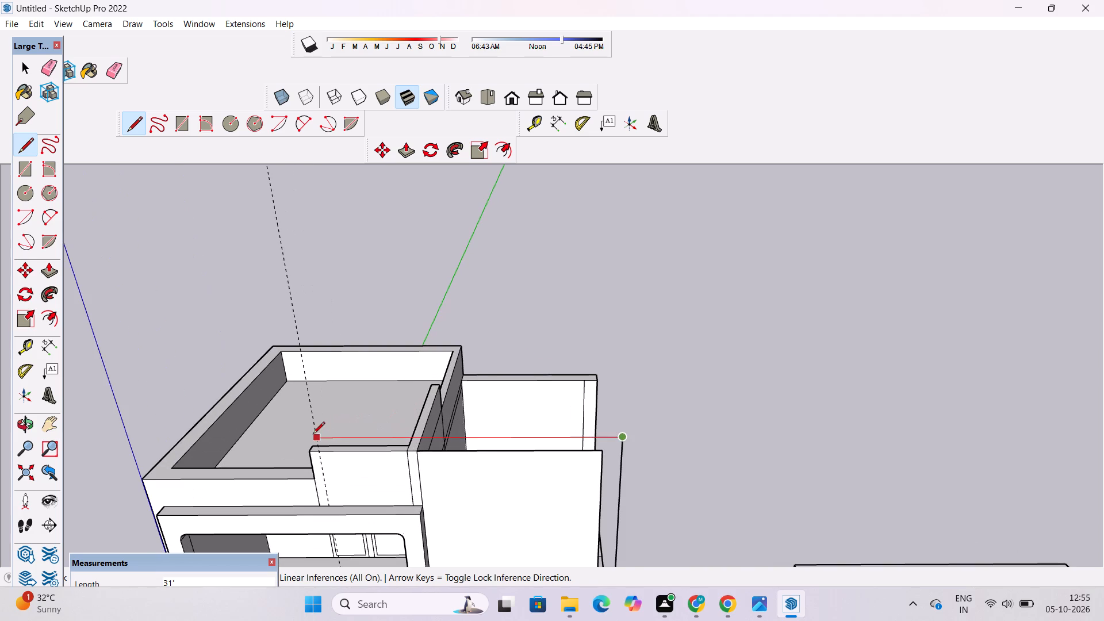
scroll(313, 435, up, 4)
click(302, 442)
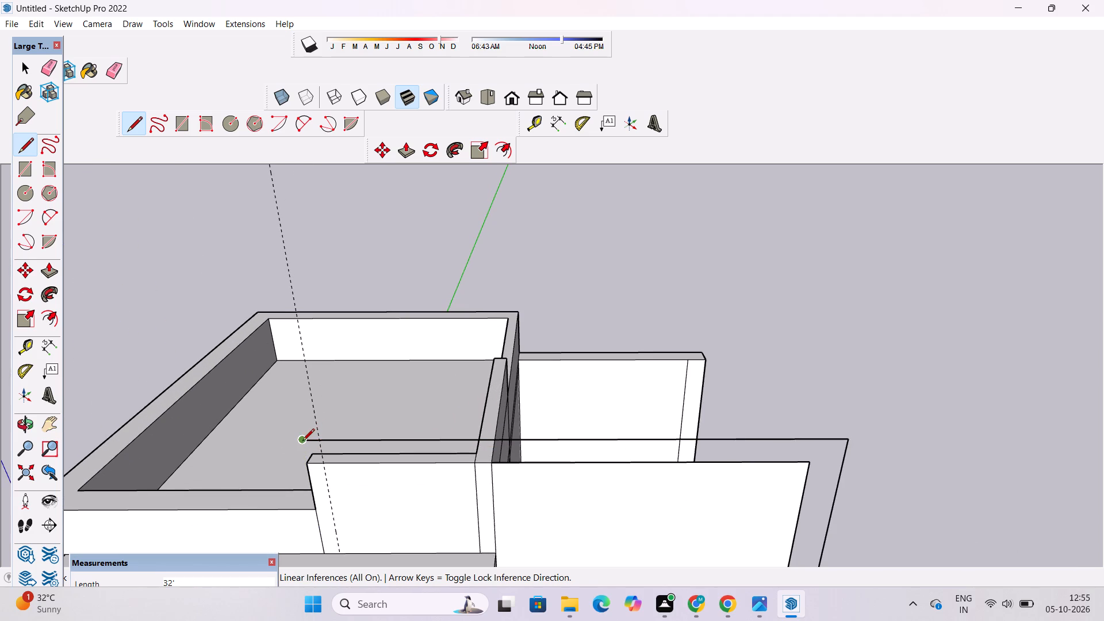
click(305, 463)
scroll(283, 424, down, 5)
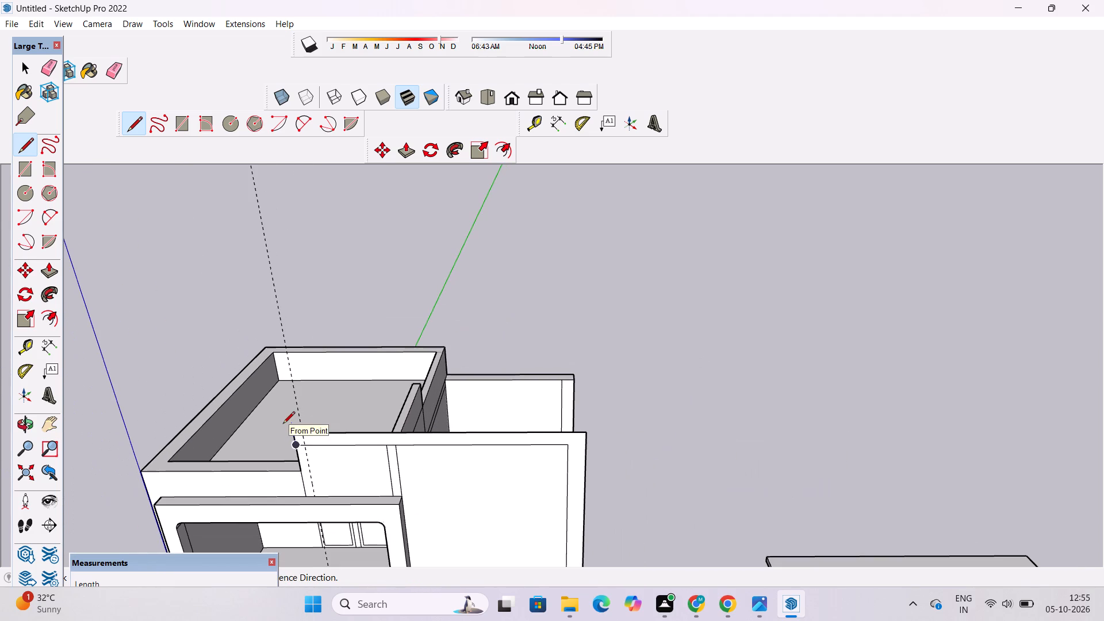
key(space)
Examine the new border around the tall wall face and raised panel from the front, above and close up.
key(o)
shift+drag(400, 515, 405, 474)
drag(405, 473, 413, 422)
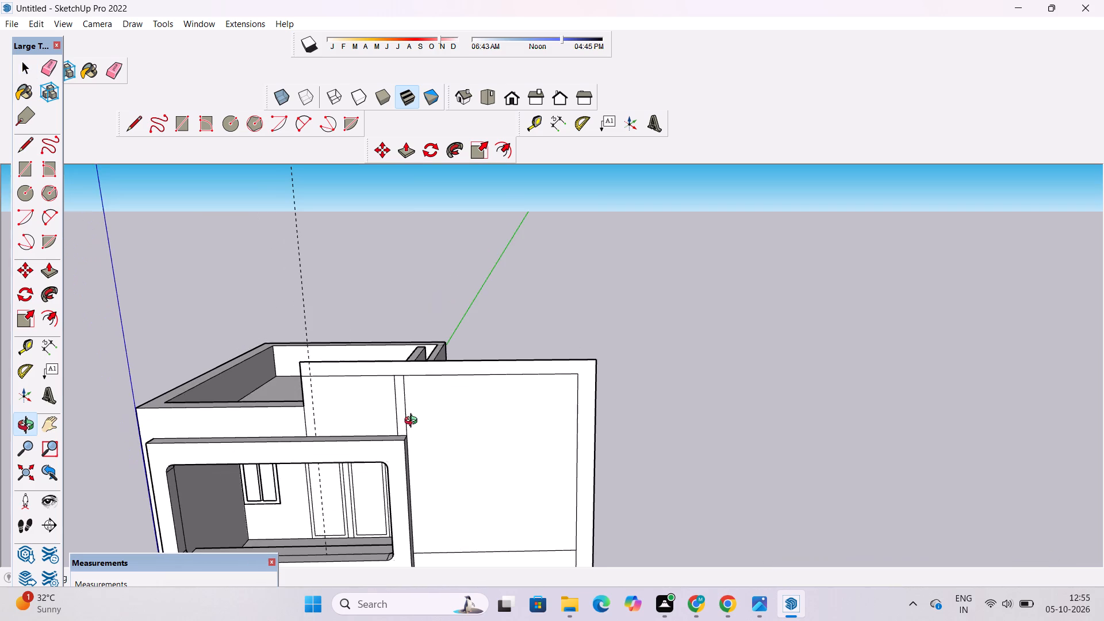
scroll(414, 422, down, 2)
drag(415, 421, 417, 481)
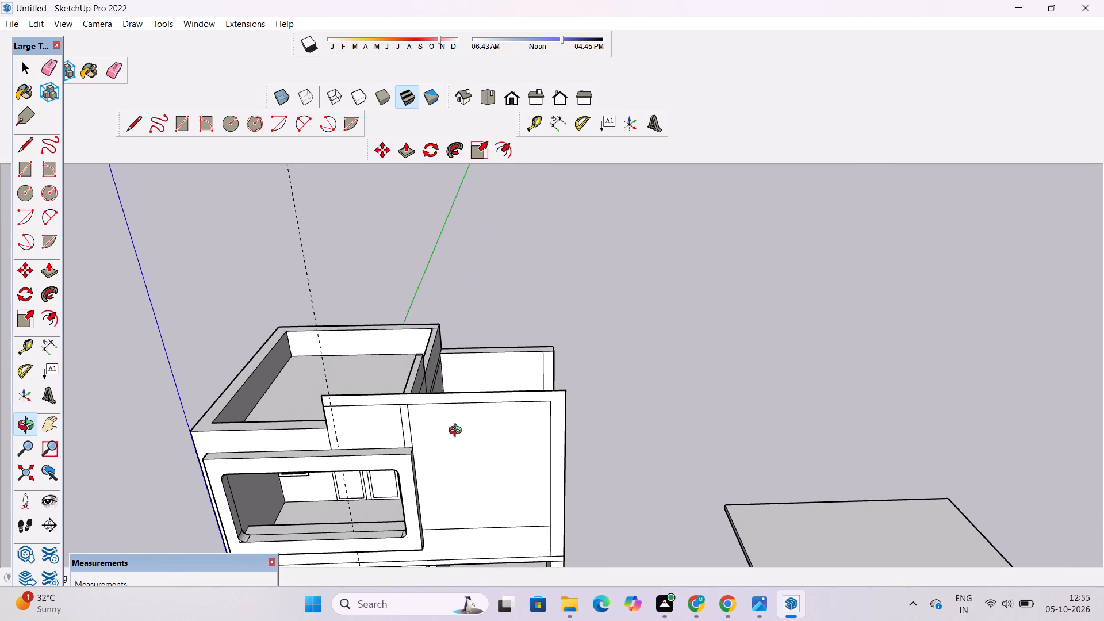
shift+drag(458, 432, 426, 398)
scroll(480, 487, up, 4)
shift+drag(476, 488, 469, 465)
drag(471, 497, 463, 440)
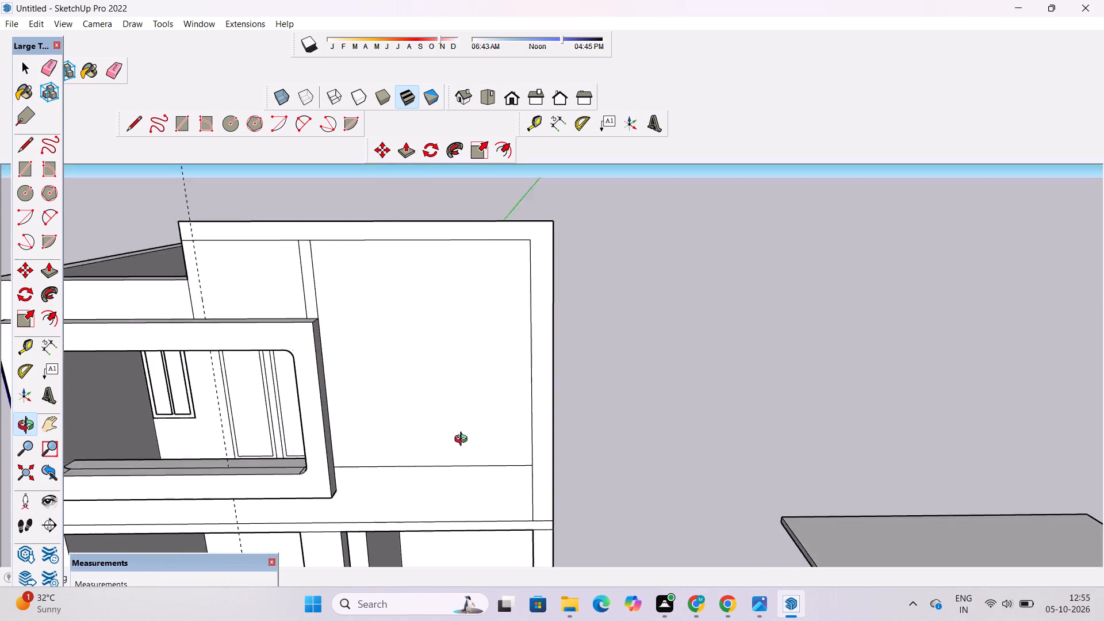
drag(463, 440, 444, 340)
drag(443, 360, 472, 433)
scroll(471, 416, down, 4)
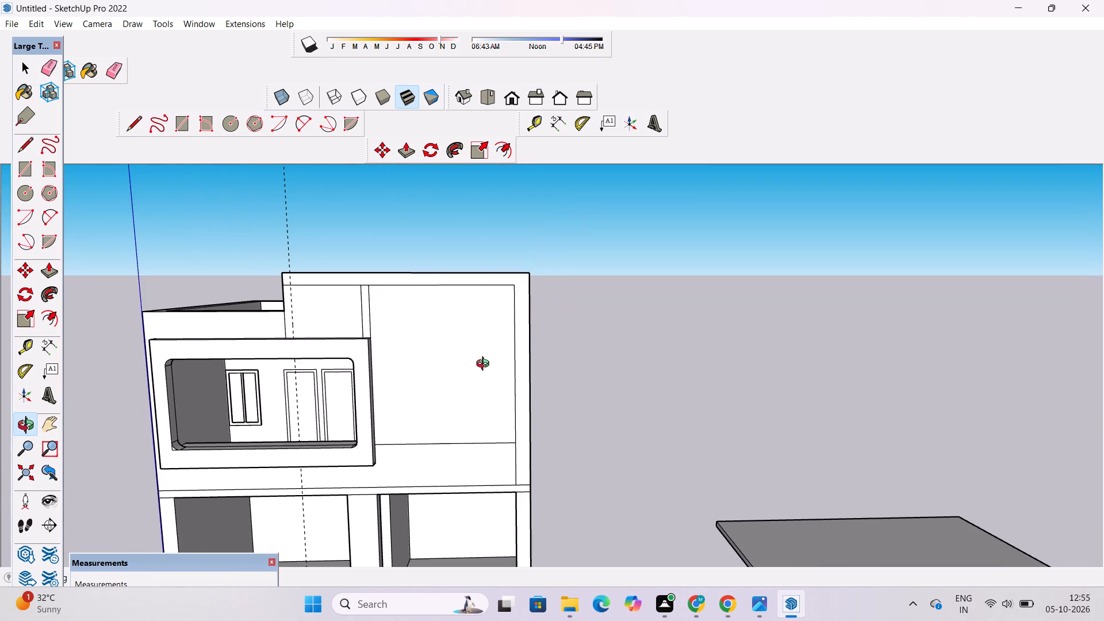
shift+drag(489, 357, 482, 398)
scroll(497, 304, up, 4)
shift+drag(508, 347, 514, 354)
drag(508, 347, 536, 392)
scroll(539, 396, up, 1)
drag(539, 396, 522, 386)
drag(521, 389, 493, 360)
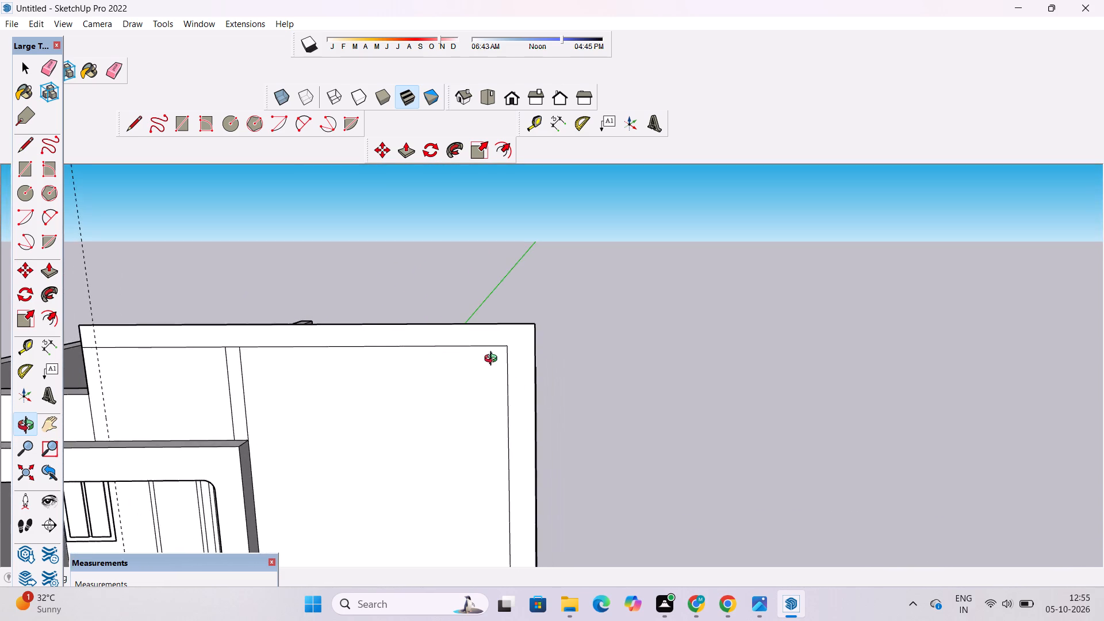
scroll(482, 372, up, 1)
scroll(482, 372, down, 3)
shift+drag(455, 393, 588, 350)
Draw a vertical line about 6' 11" long along the guide, from the facade frame's top to the border's inner horizontal edge.
key(l)
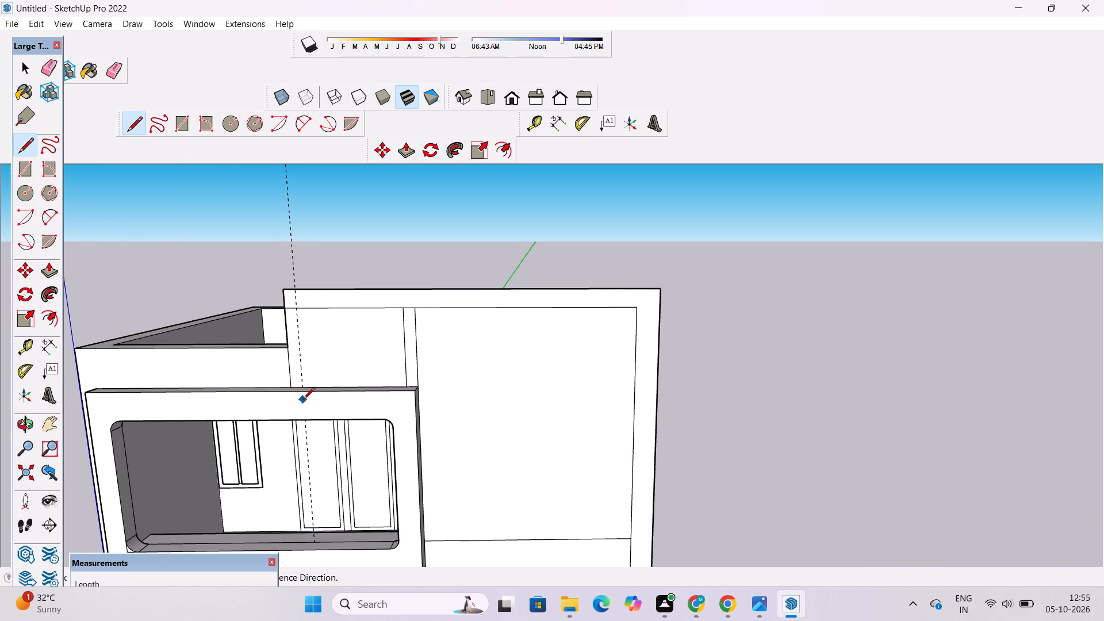
scroll(302, 392, up, 11)
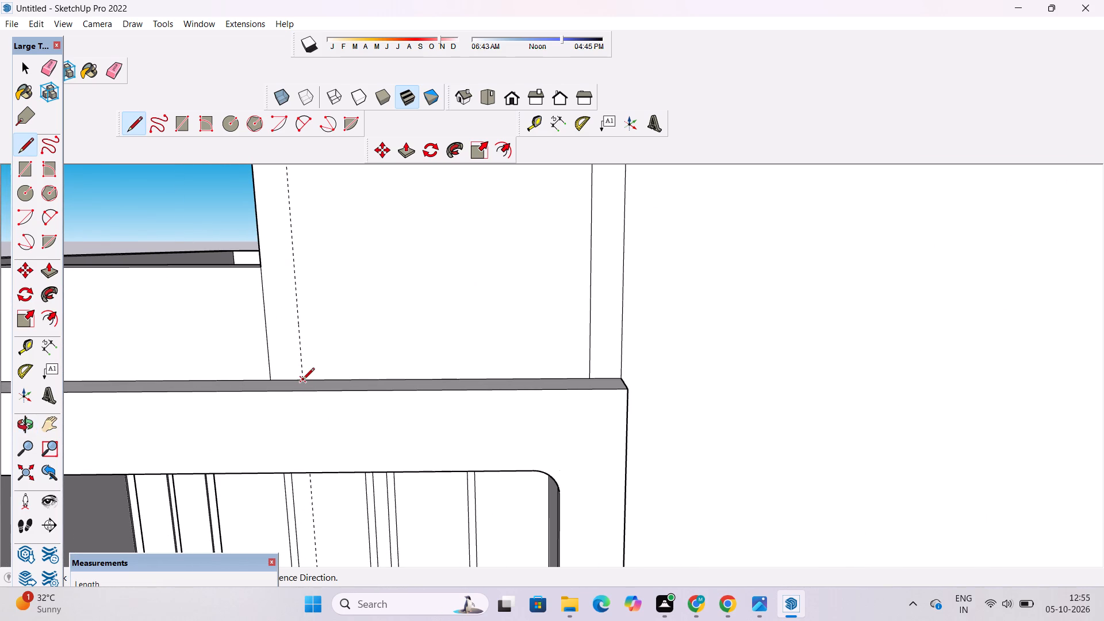
click(302, 379)
scroll(302, 379, down, 6)
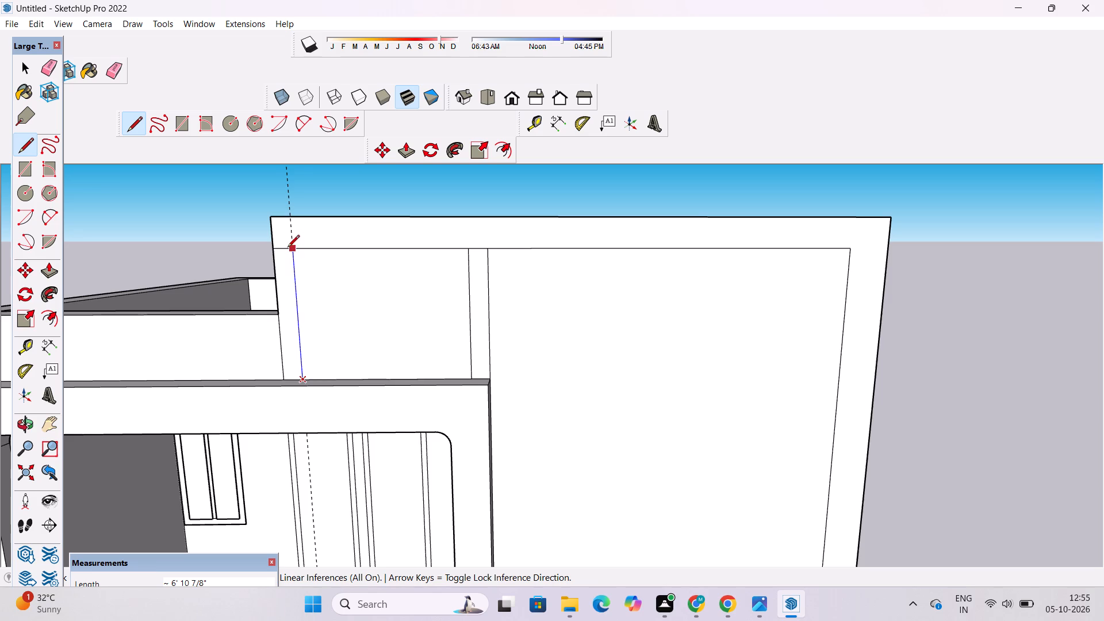
click(290, 251)
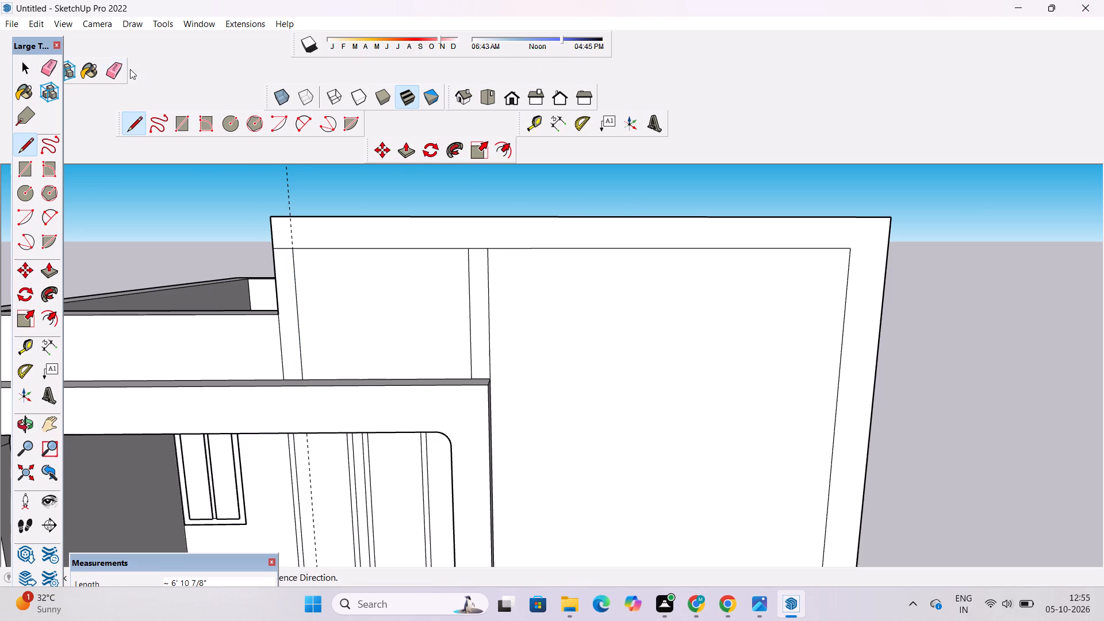
Erase the vertical dashed guide on the raised front panel.
click(105, 71)
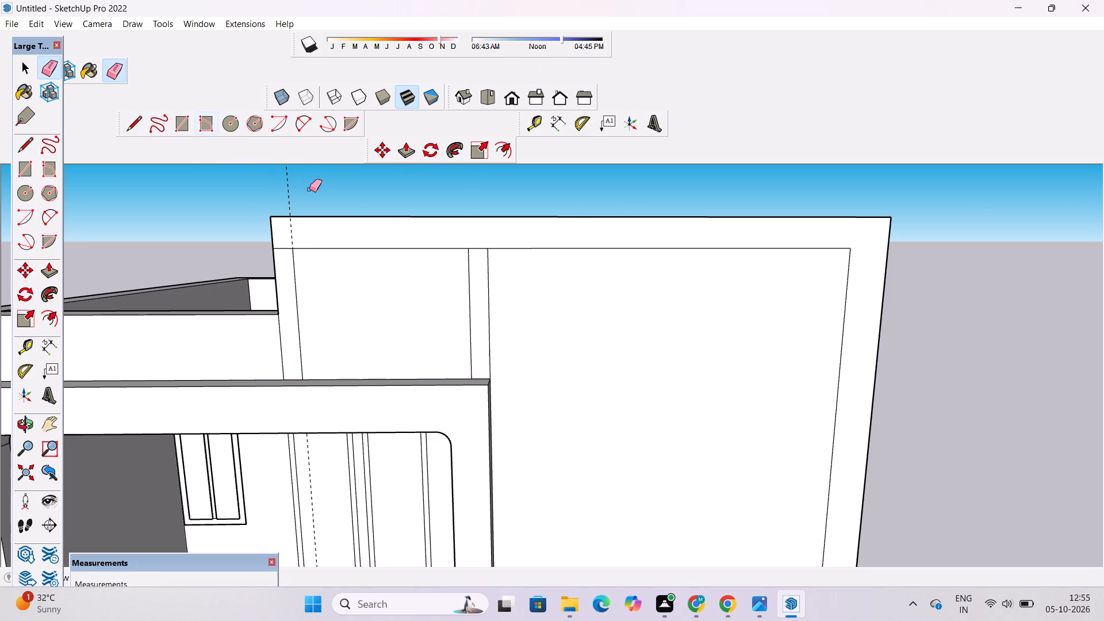
drag(305, 186, 254, 205)
drag(292, 179, 287, 197)
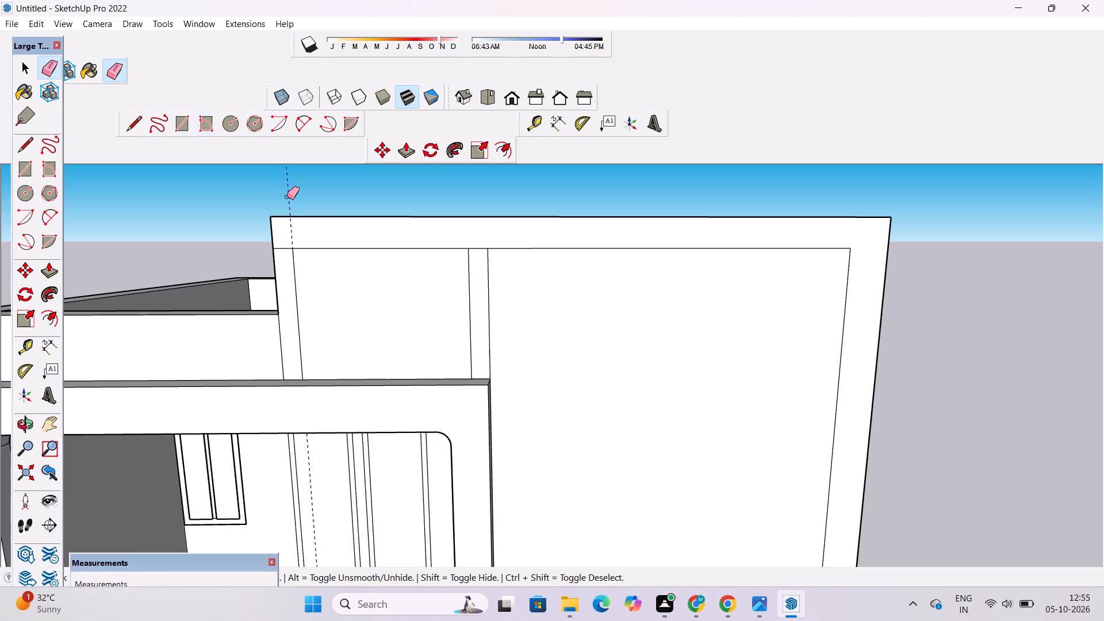
drag(287, 197, 285, 195)
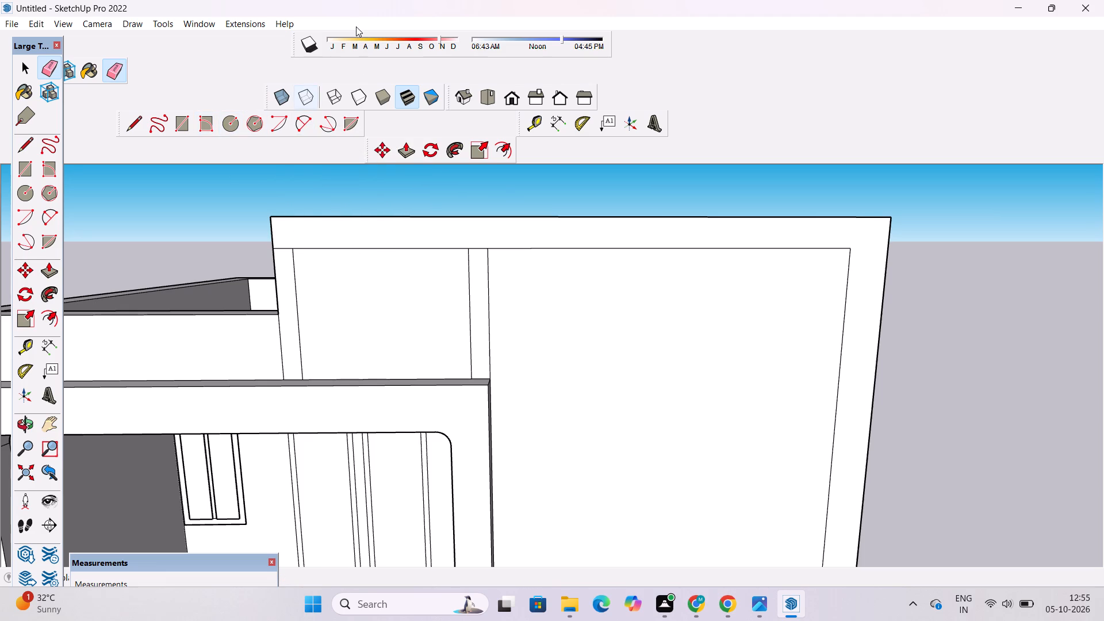
Examine the border's corner on the raised panel, where the inner vertical line meets the inner horizontal edge.
scroll(356, 26, down, 5)
key(o)
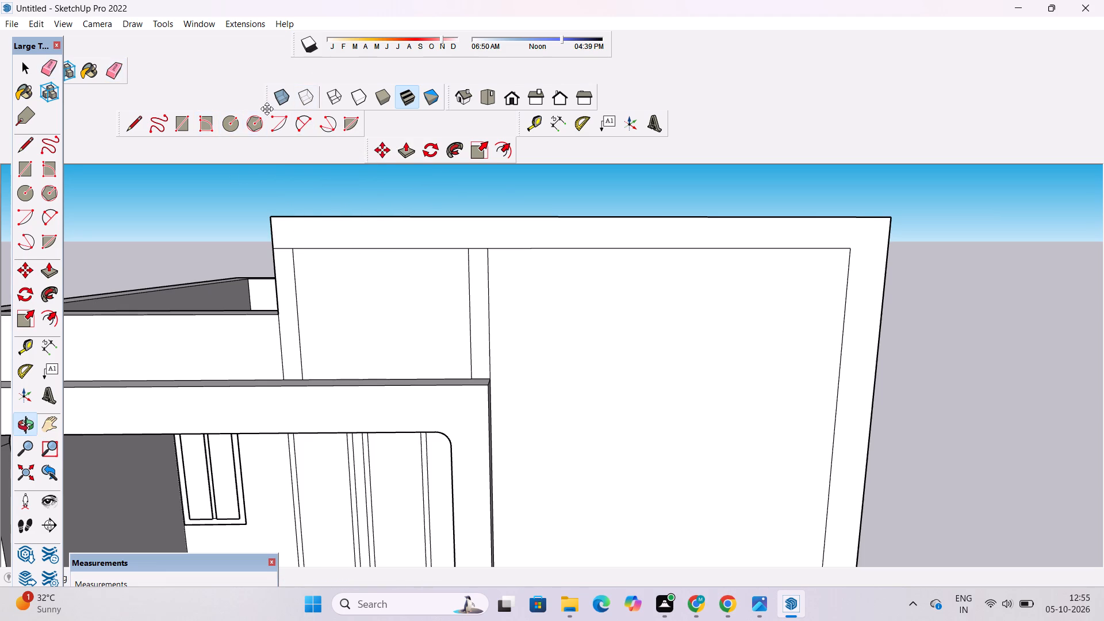
scroll(335, 272, up, 2)
shift+drag(335, 277, 332, 322)
scroll(332, 307, down, 4)
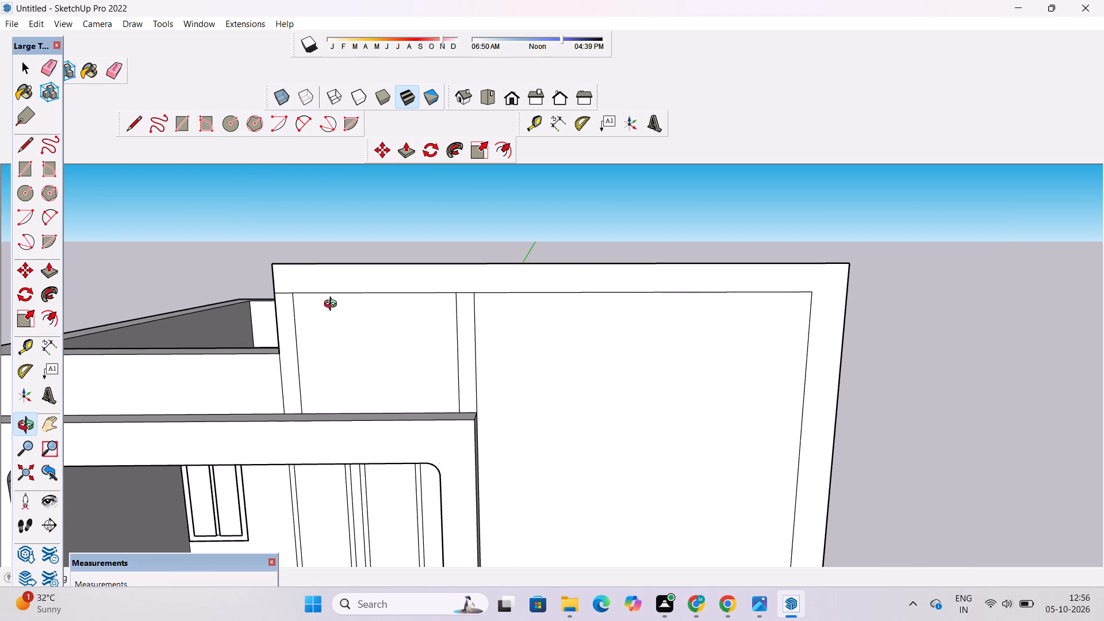
scroll(334, 305, up, 4)
scroll(336, 305, down, 4)
shift+drag(336, 307, 353, 255)
drag(344, 286, 350, 291)
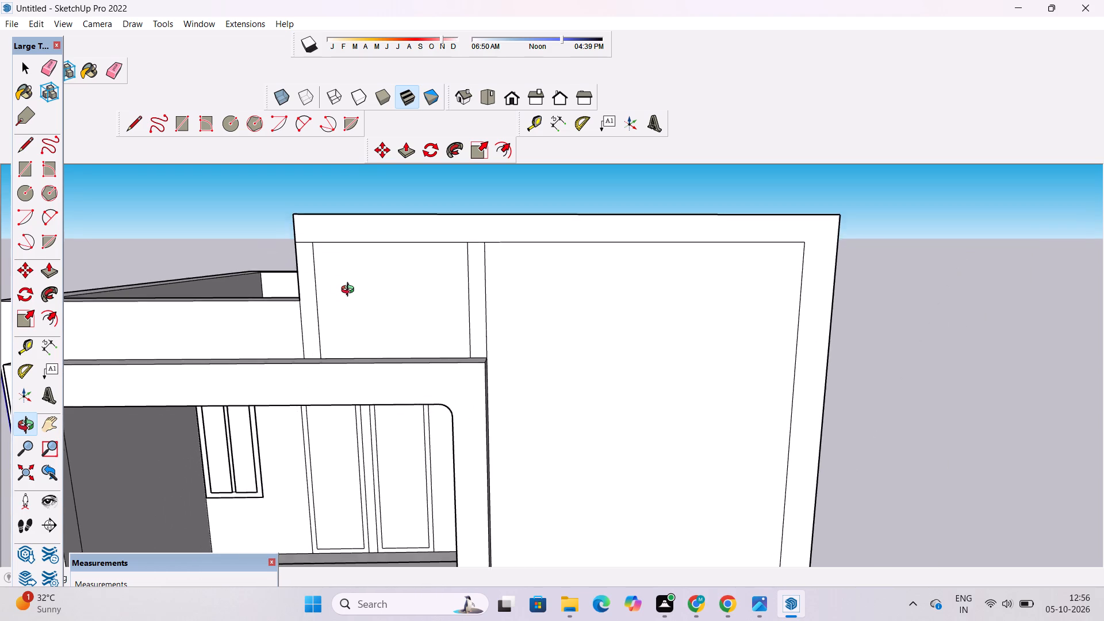
drag(350, 291, 352, 294)
scroll(353, 300, up, 1)
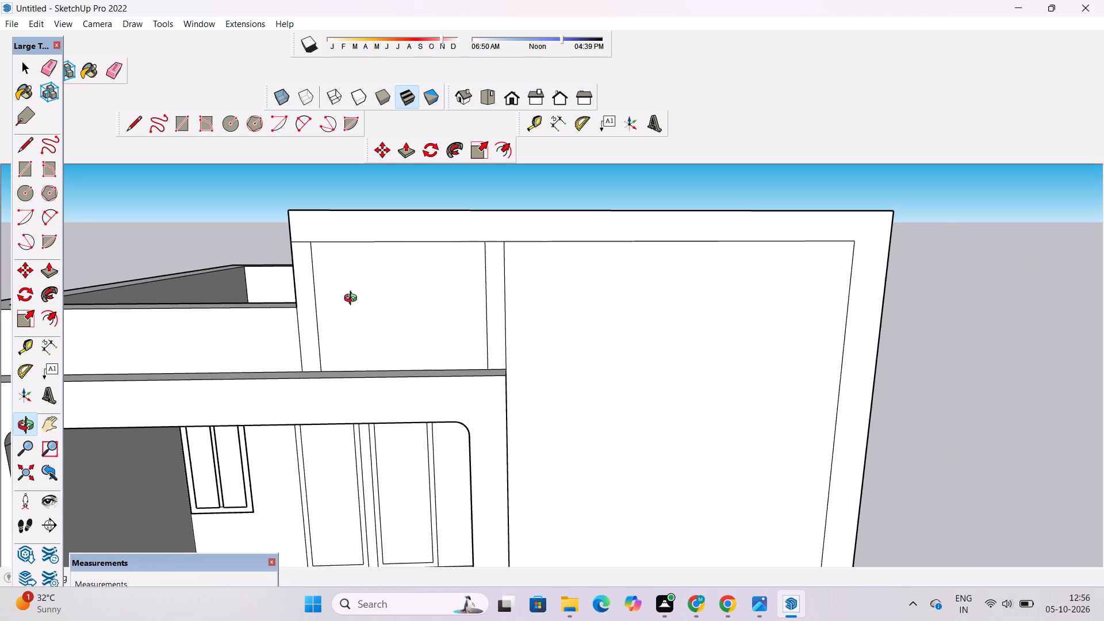
scroll(353, 300, up, 2)
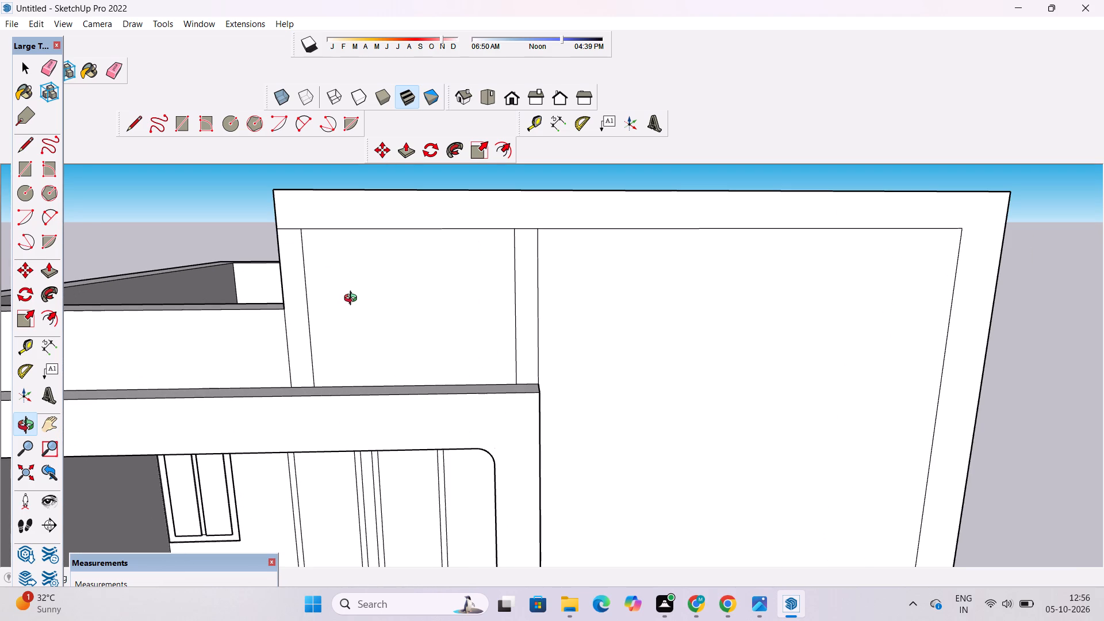
scroll(342, 300, down, 5)
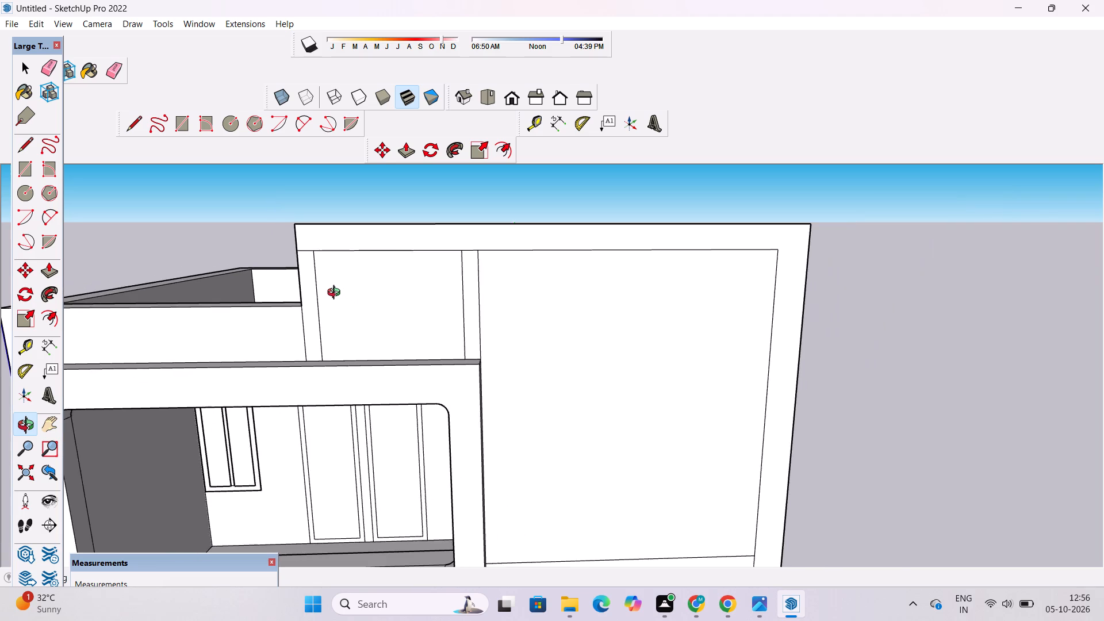
scroll(317, 274, down, 4)
scroll(301, 261, up, 5)
shift+drag(352, 264, 320, 266)
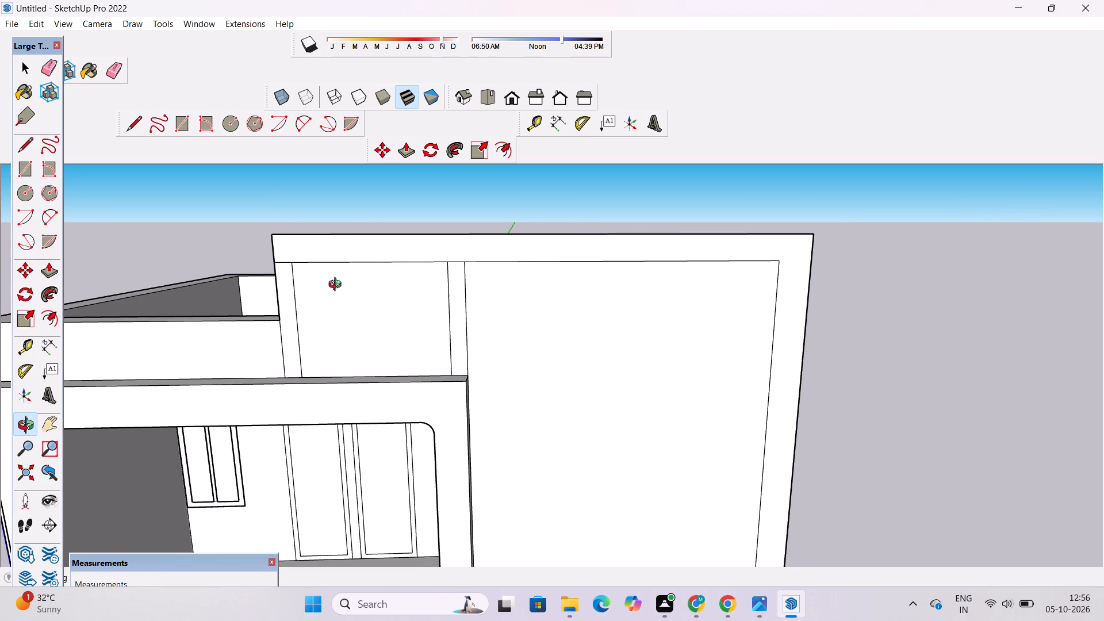
scroll(379, 194, up, 5)
scroll(377, 207, down, 4)
shift+drag(348, 293, 354, 281)
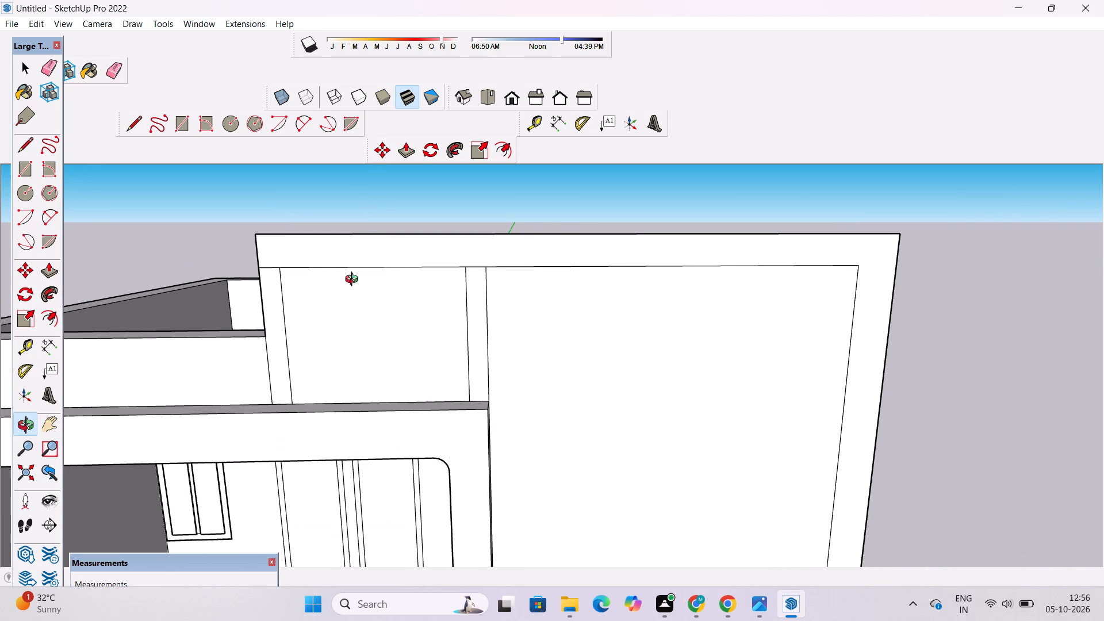
Erase the short horizontal segment between the raised panel's free outer edge and the inner vertical line.
key(e)
drag(271, 262, 271, 276)
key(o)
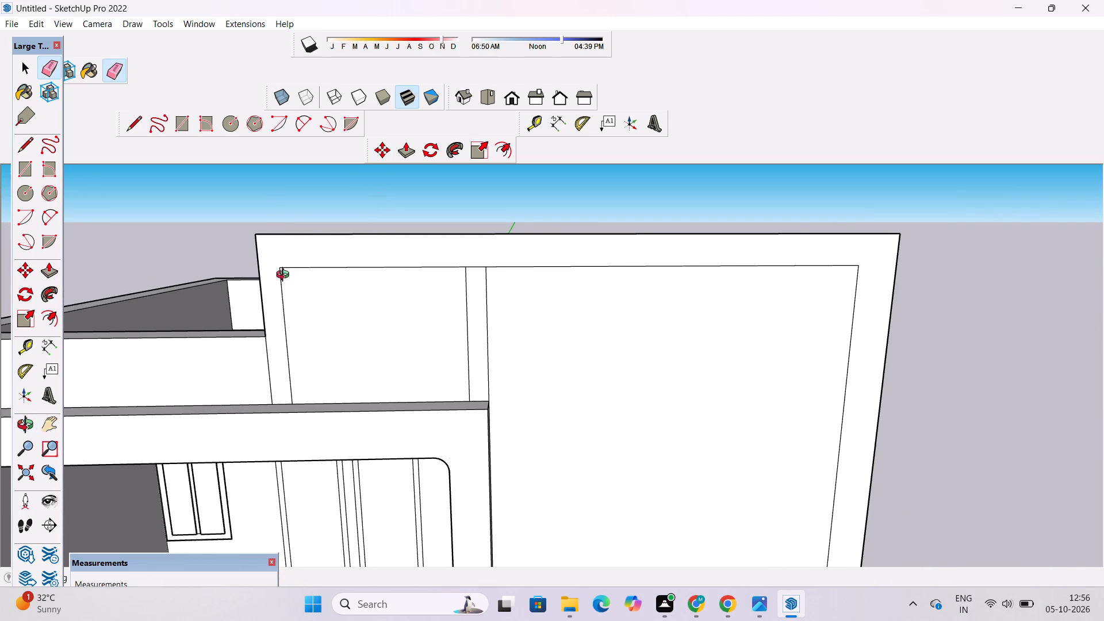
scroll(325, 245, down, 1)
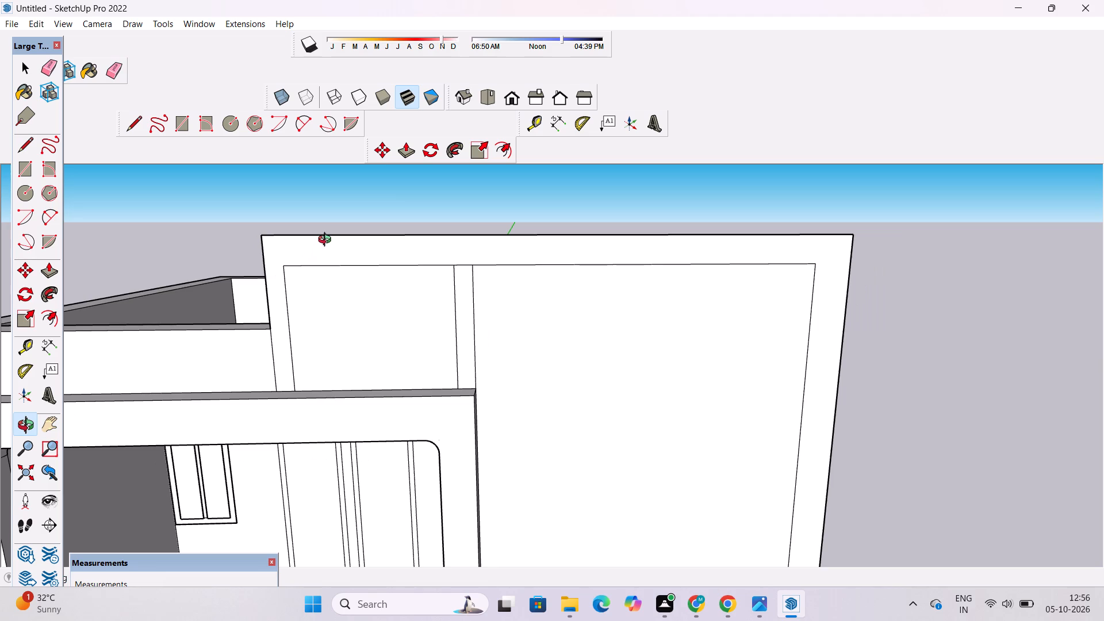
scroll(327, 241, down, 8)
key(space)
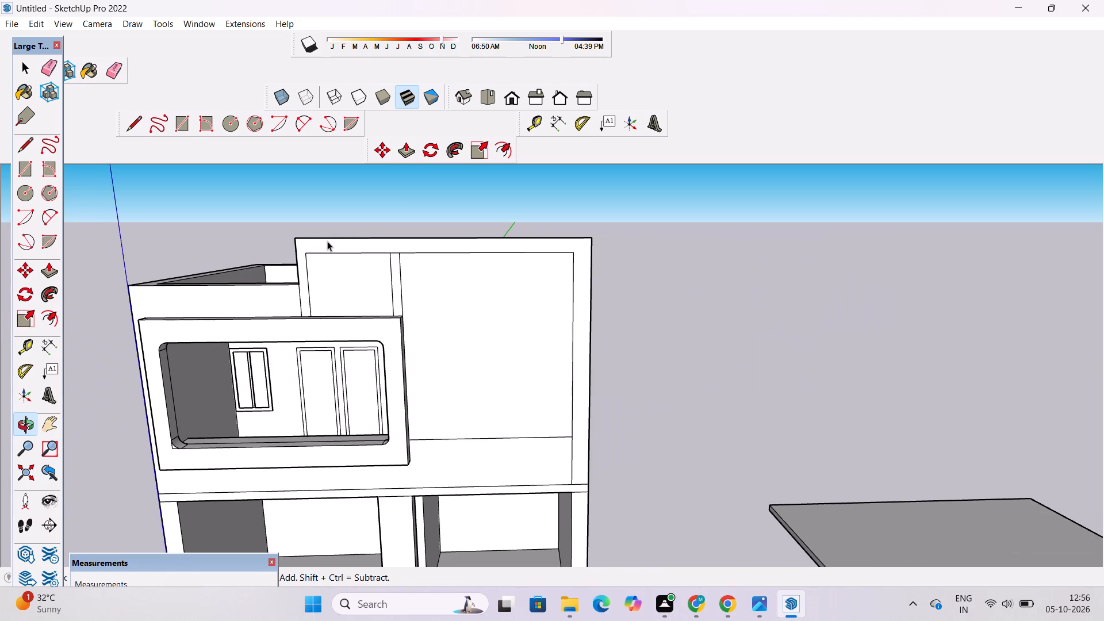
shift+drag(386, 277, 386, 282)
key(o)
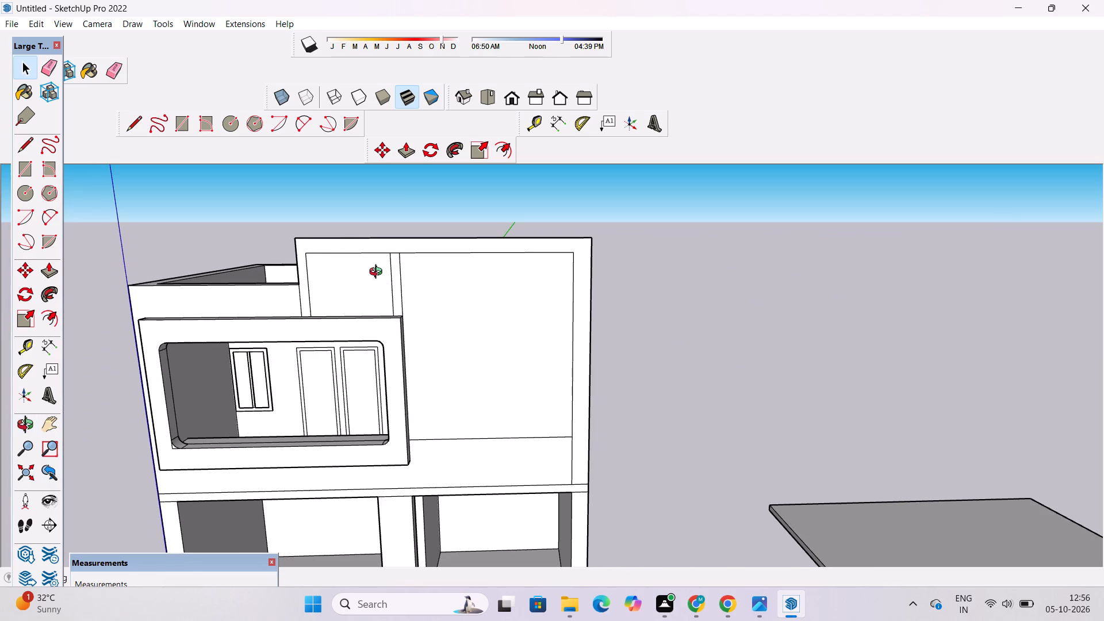
Examine the house's front facade with the outlined border on the raised panel, both straight on and at an angle.
scroll(378, 272, down, 5)
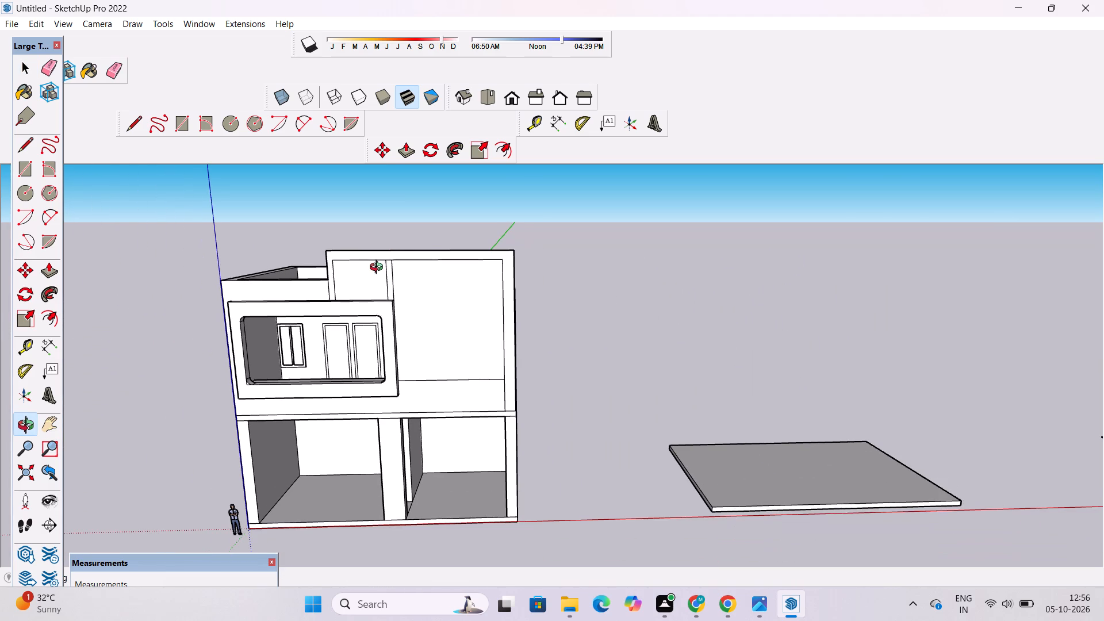
scroll(379, 267, down, 1)
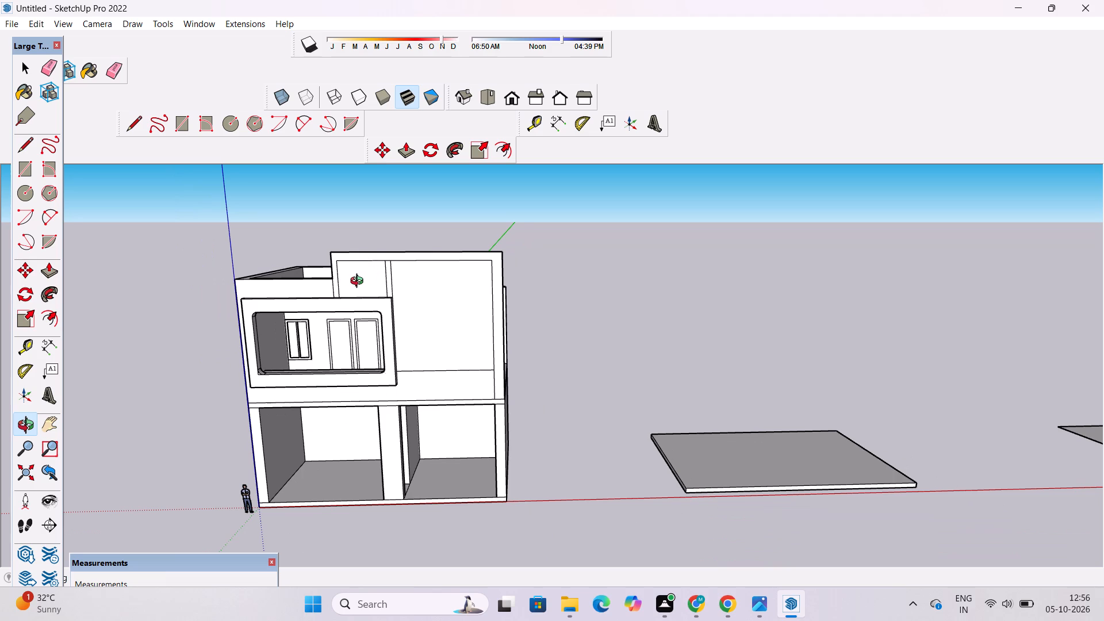
scroll(359, 282, down, 5)
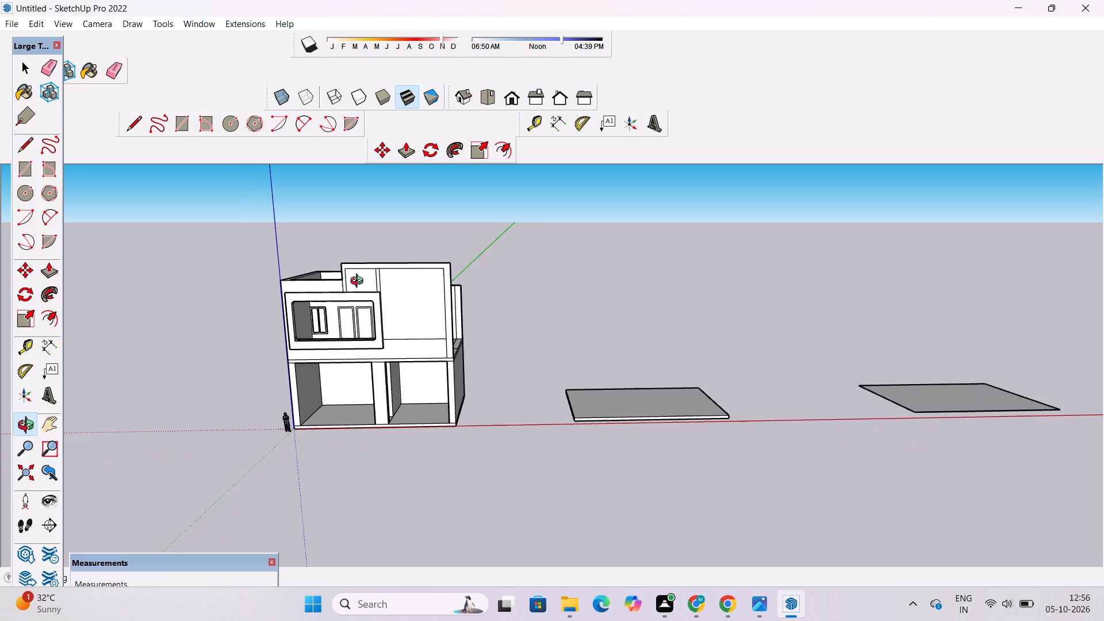
scroll(359, 282, up, 7)
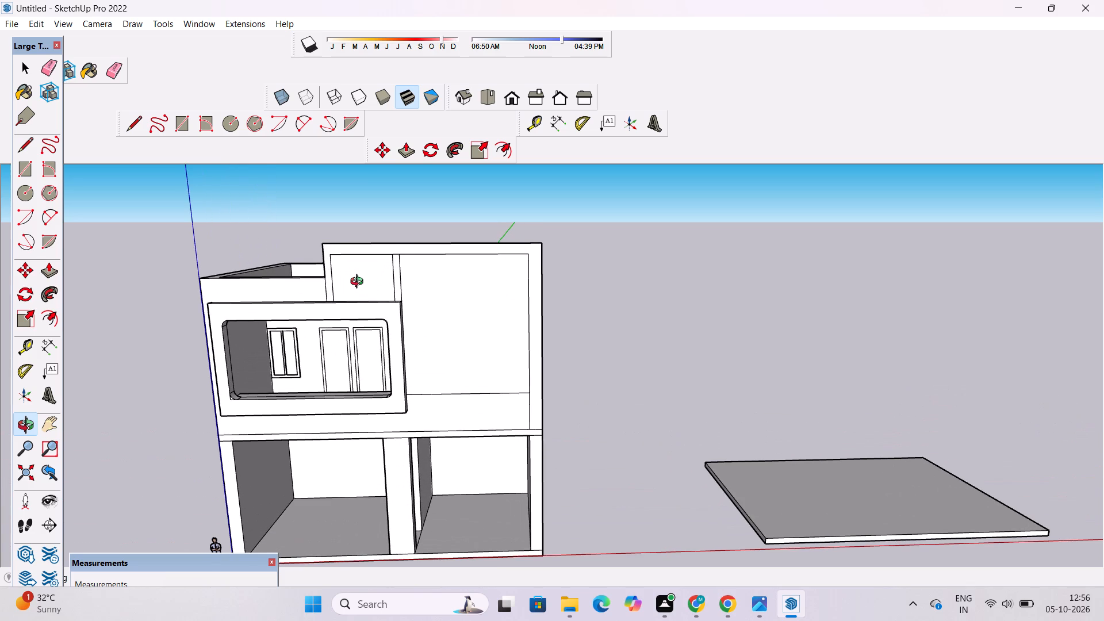
scroll(359, 283, down, 3)
scroll(294, 367, up, 3)
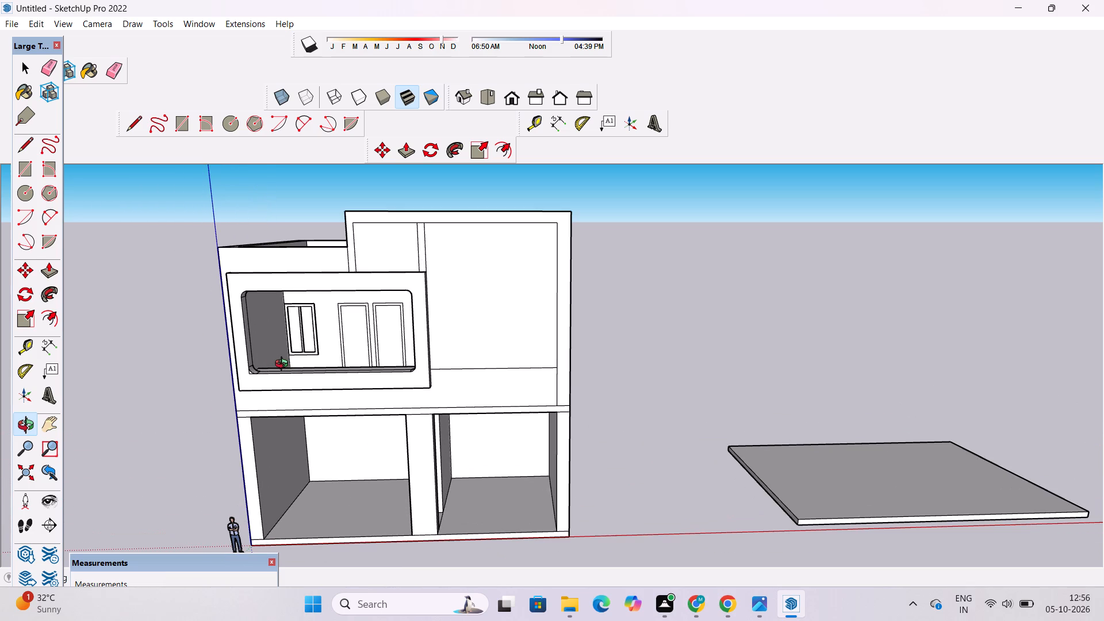
scroll(284, 351, up, 3)
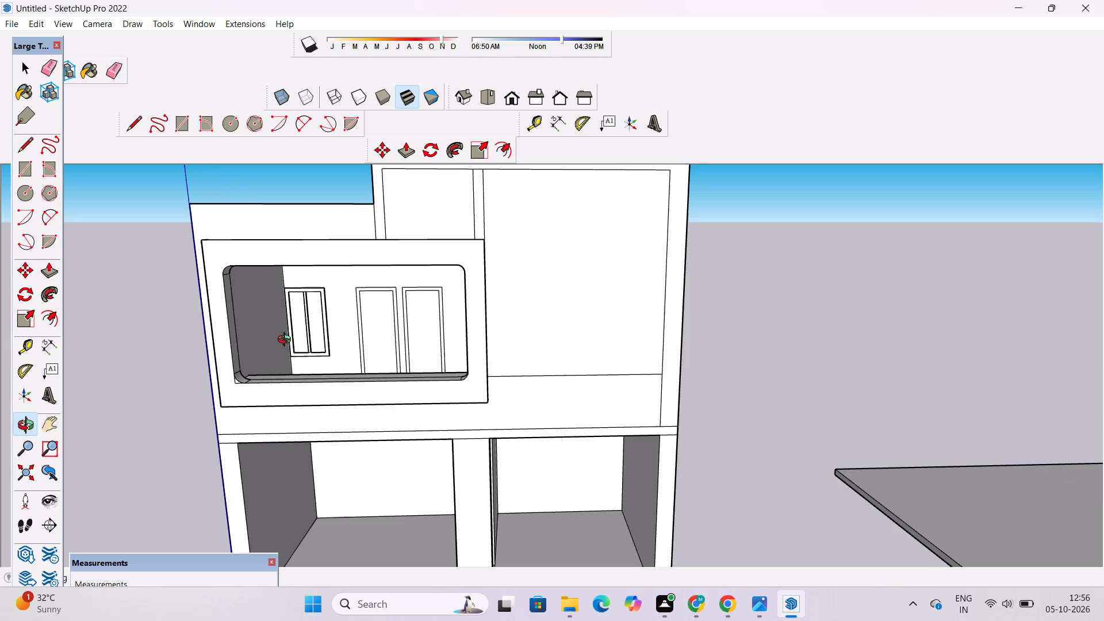
scroll(288, 337, down, 2)
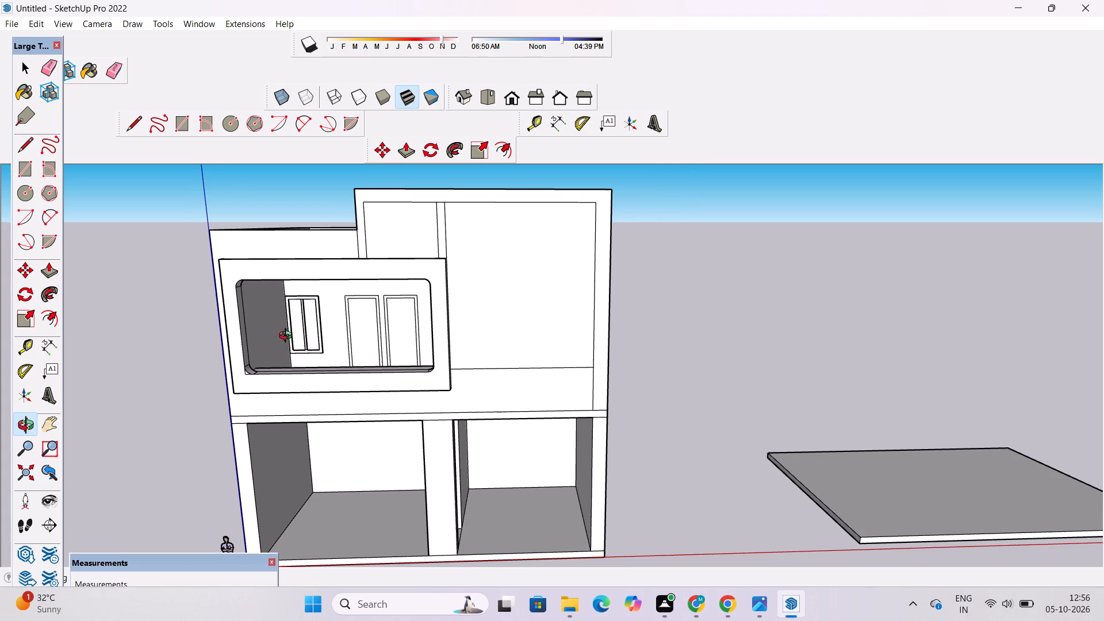
scroll(289, 339, down, 1)
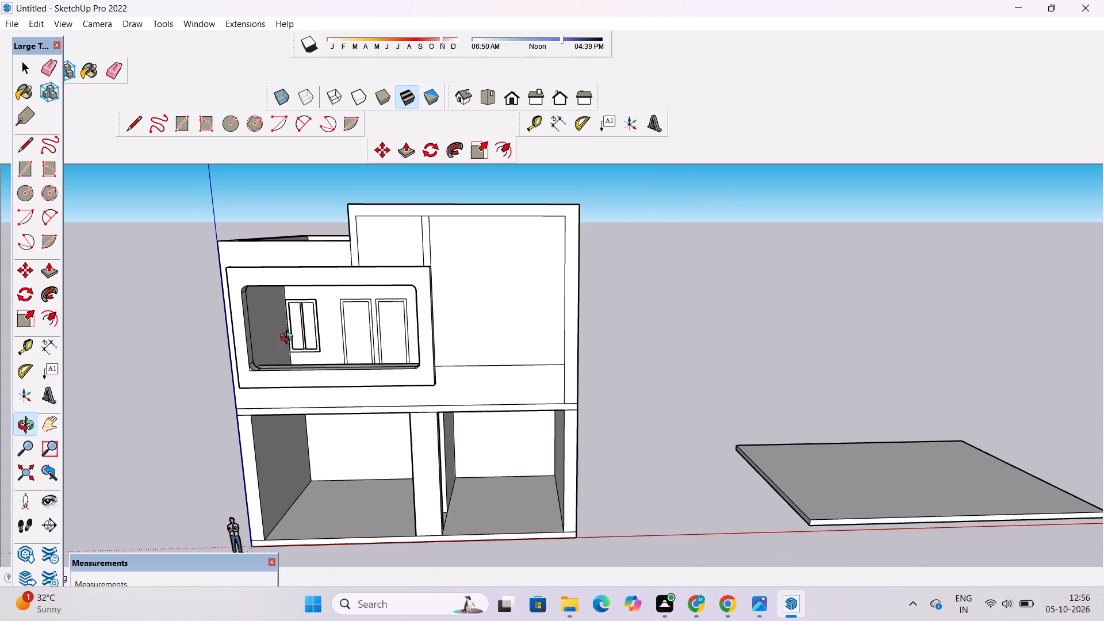
shift+drag(292, 324, 325, 346)
scroll(315, 350, up, 4)
shift+drag(330, 382, 322, 321)
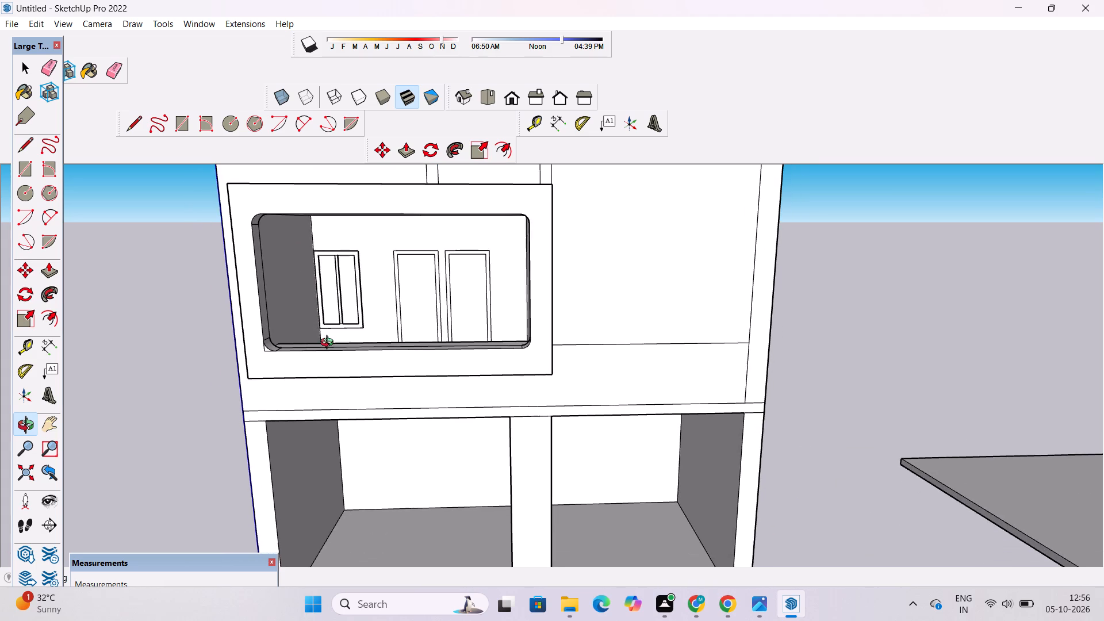
drag(332, 346, 459, 296)
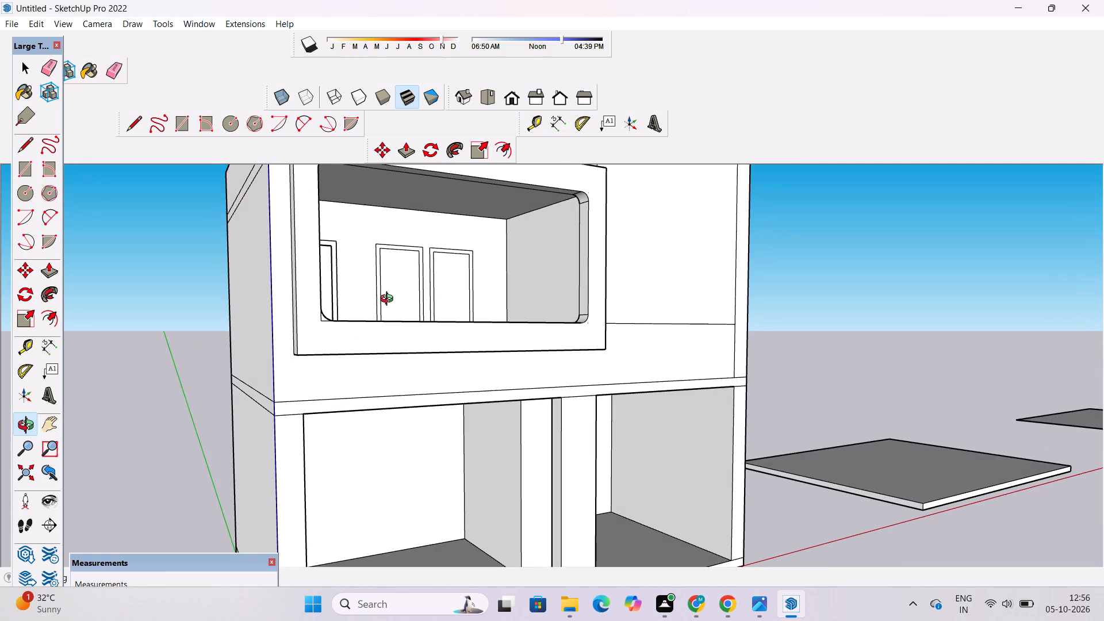
scroll(389, 300, down, 4)
shift+drag(425, 302, 427, 322)
scroll(442, 304, down, 3)
shift+drag(454, 295, 454, 312)
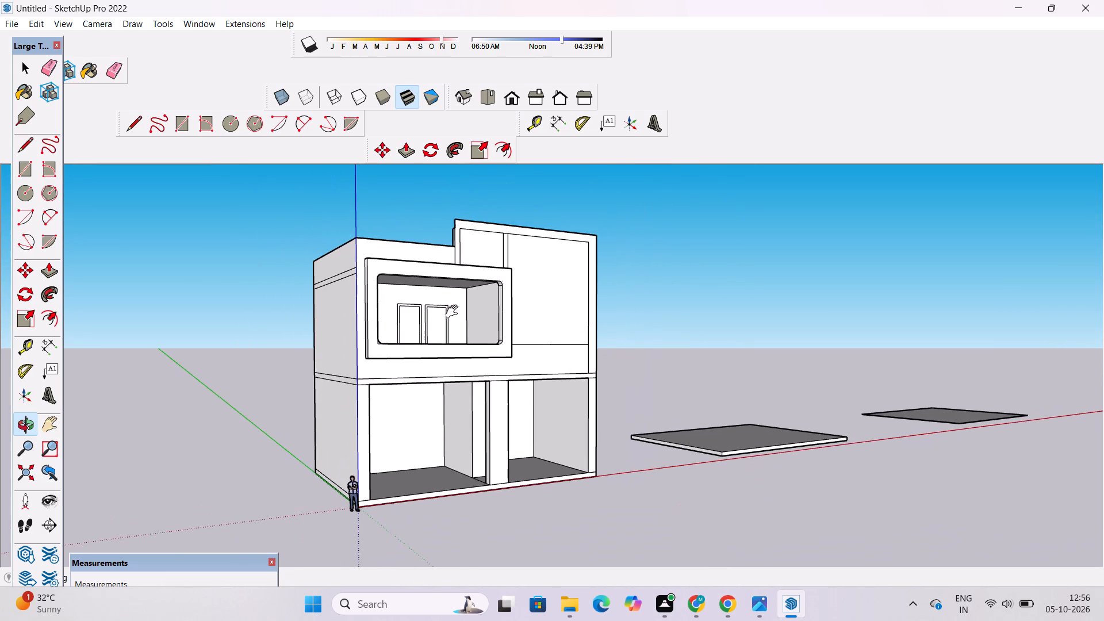
shift+drag(454, 312, 454, 312)
scroll(485, 269, up, 2)
drag(620, 230, 493, 270)
scroll(493, 270, down, 2)
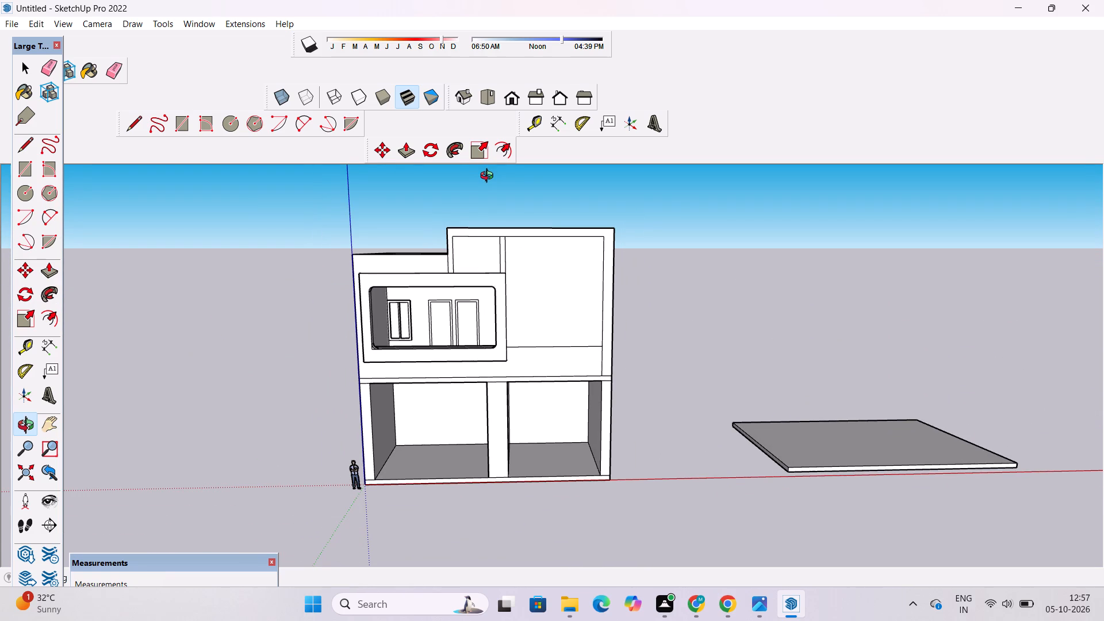
scroll(491, 176, down, 4)
scroll(499, 221, up, 2)
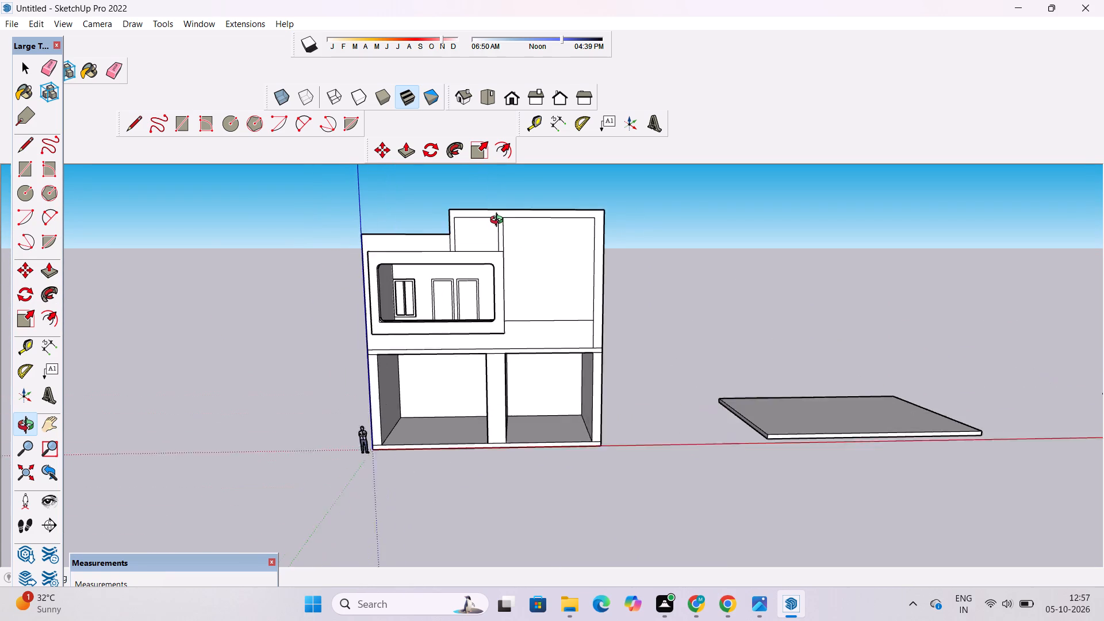
scroll(499, 221, up, 2)
shift+drag(519, 216, 500, 371)
drag(499, 371, 499, 352)
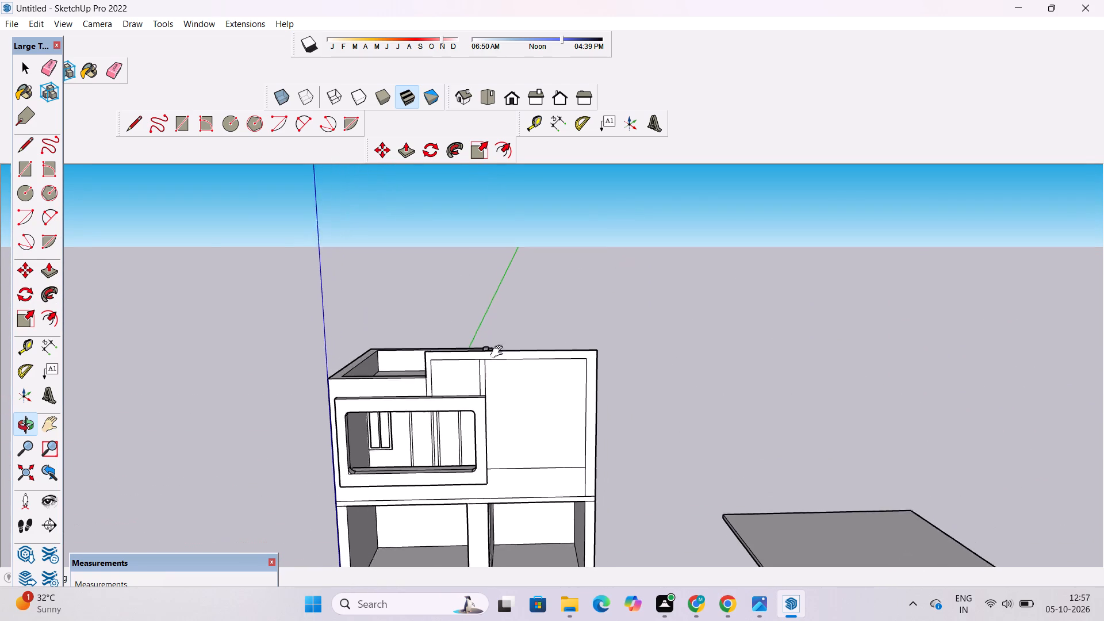
drag(499, 352, 514, 187)
scroll(526, 234, up, 1)
shift+scroll(524, 258, down, 5)
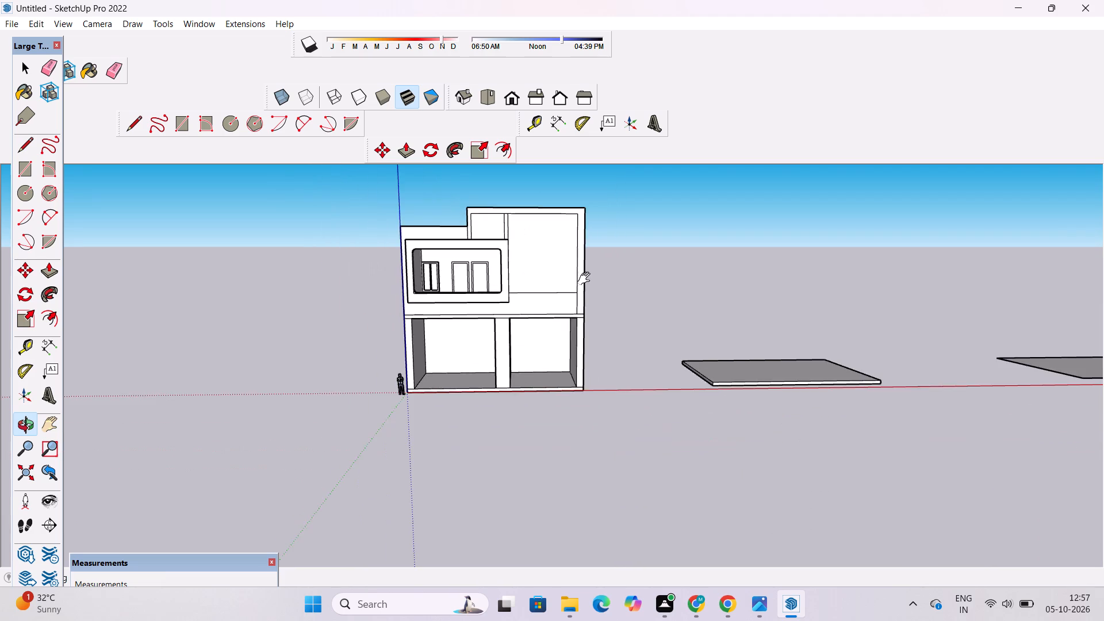
Examine the house from the side, where the tall front panel meets the open upper-floor terrace.
drag(586, 279, 328, 301)
scroll(505, 246, up, 2)
shift+drag(506, 245, 438, 278)
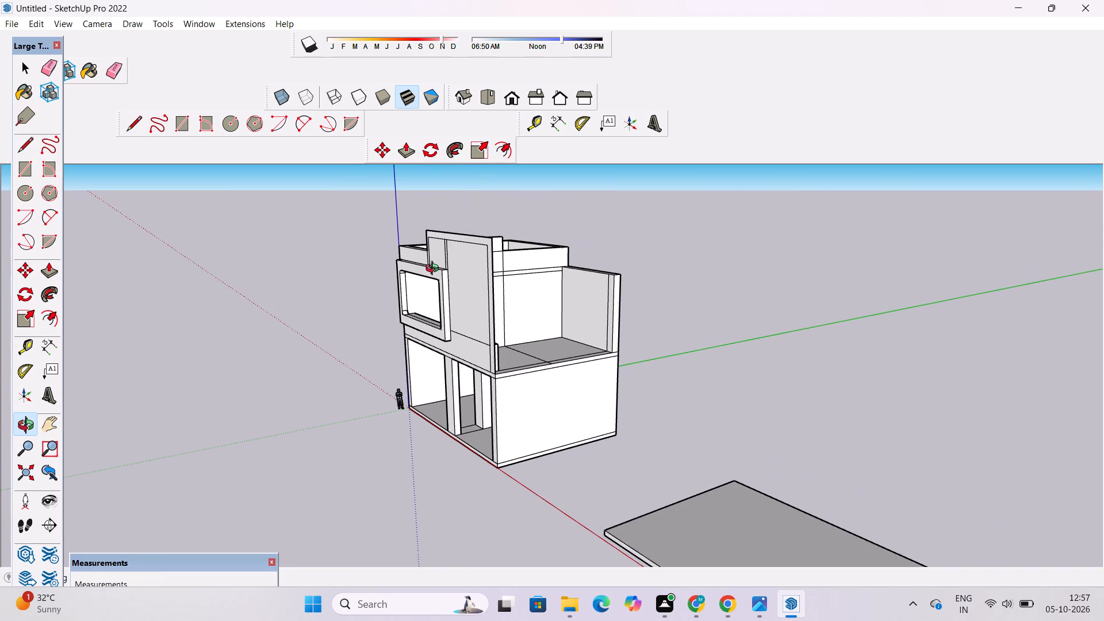
scroll(435, 270, down, 3)
drag(440, 264, 409, 304)
scroll(409, 304, up, 5)
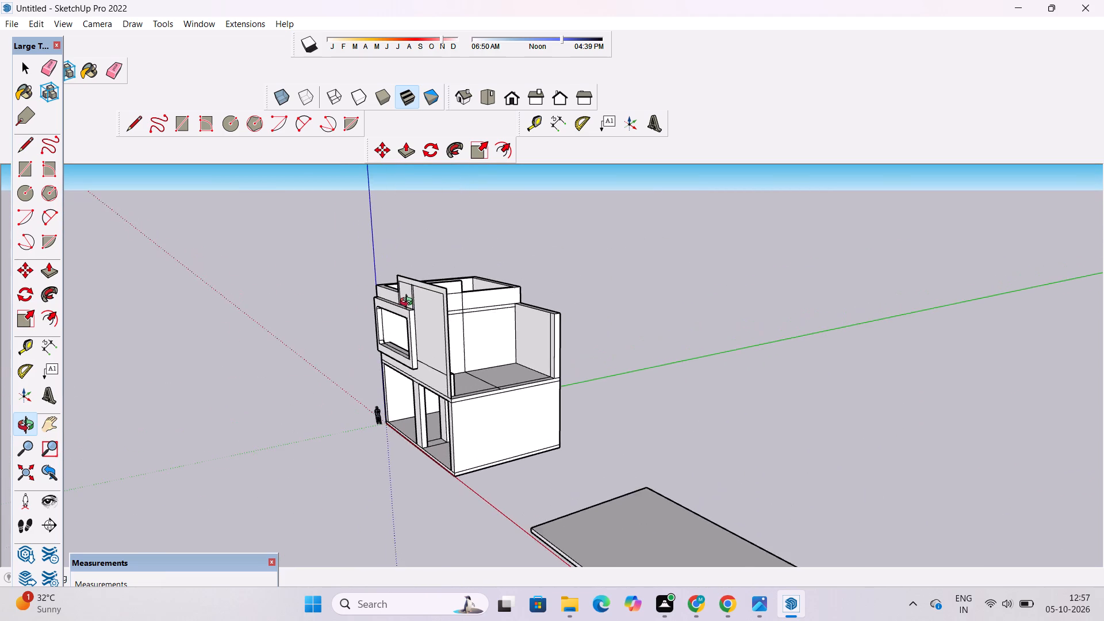
scroll(409, 303, up, 3)
drag(440, 342, 426, 258)
scroll(419, 230, up, 3)
shift+drag(418, 228, 380, 284)
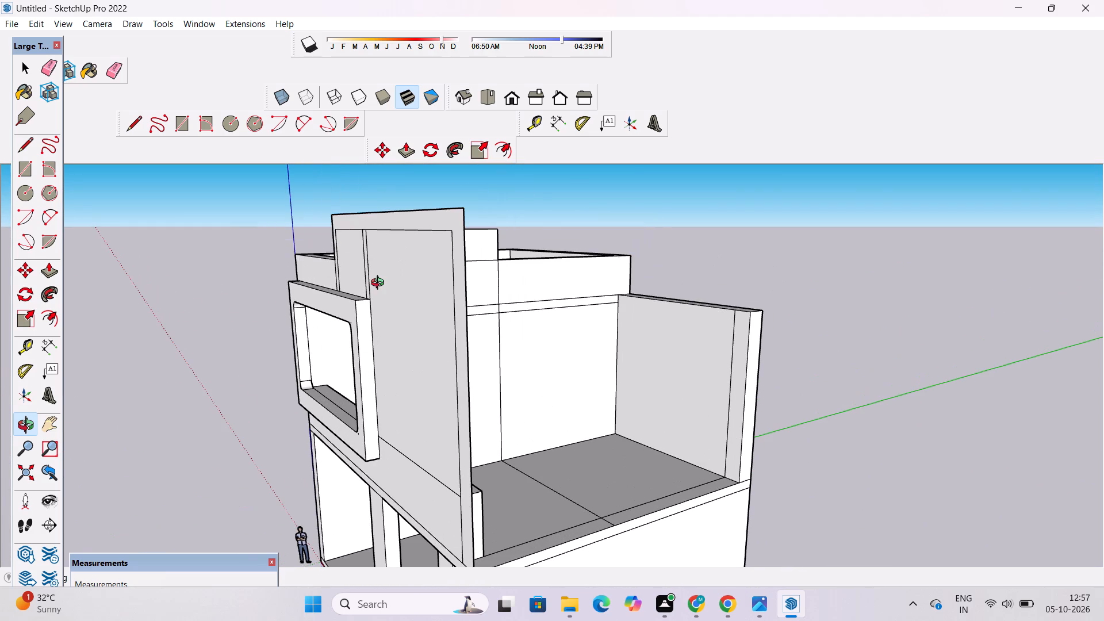
scroll(380, 282, down, 1)
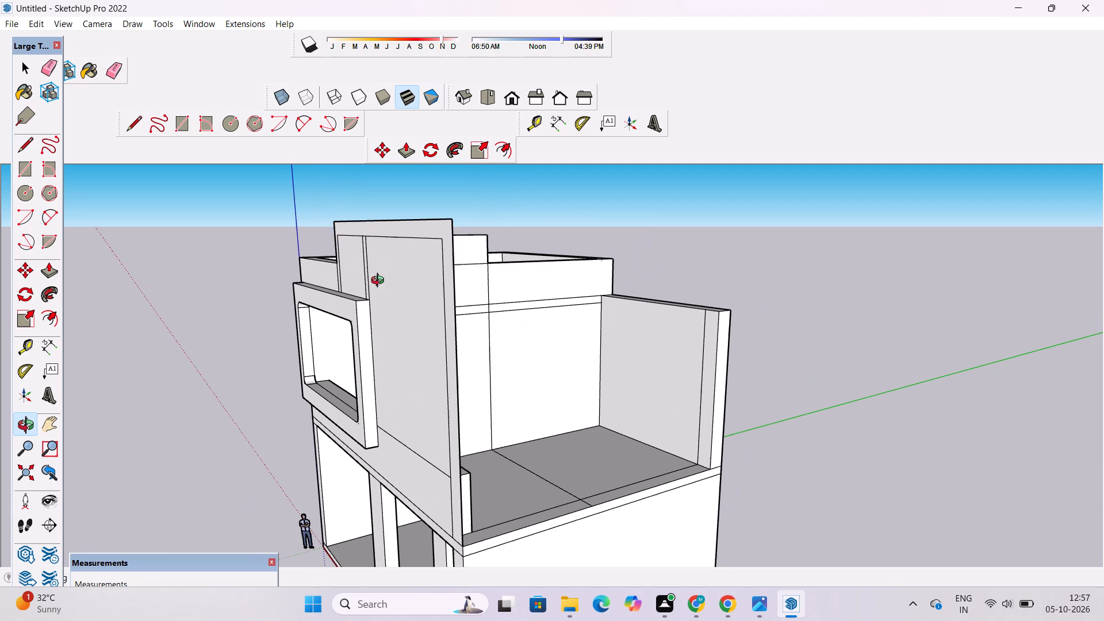
shift+drag(379, 283, 356, 299)
Examine the projecting balcony frame and the window and doors behind its rounded opening.
drag(349, 300, 727, 286)
shift+drag(665, 318, 609, 335)
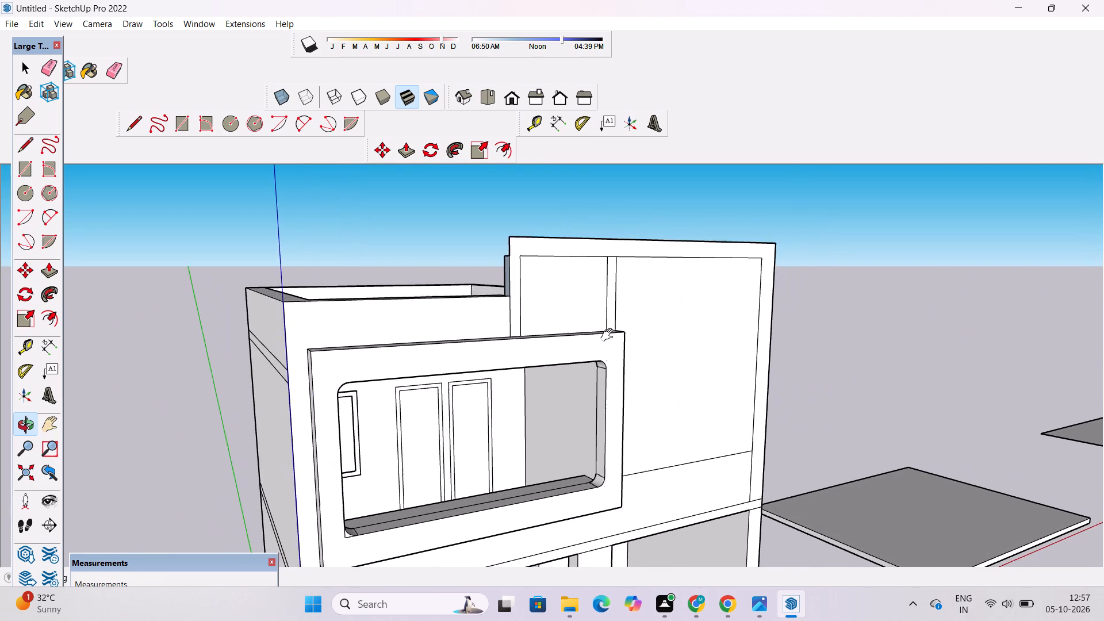
shift+drag(609, 335, 609, 335)
scroll(565, 345, up, 1)
drag(563, 358, 496, 345)
scroll(493, 344, down, 5)
shift+drag(490, 348, 488, 324)
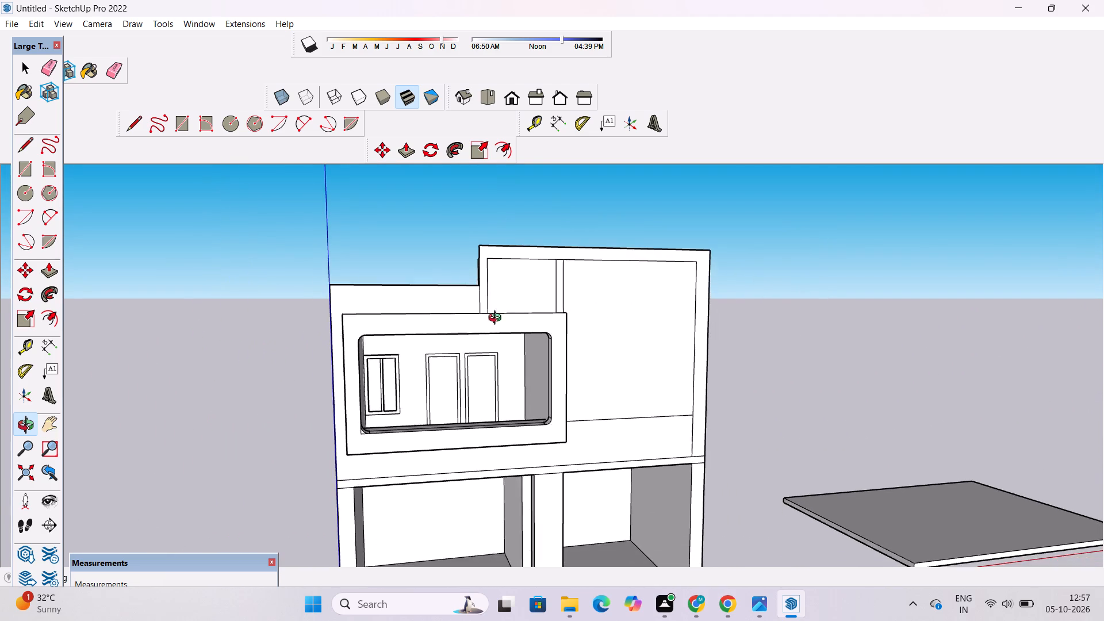
scroll(508, 316, up, 2)
scroll(508, 316, down, 1)
shift+drag(508, 316, 493, 317)
scroll(481, 357, up, 6)
shift+drag(529, 356, 539, 291)
drag(551, 293, 480, 305)
scroll(480, 305, down, 3)
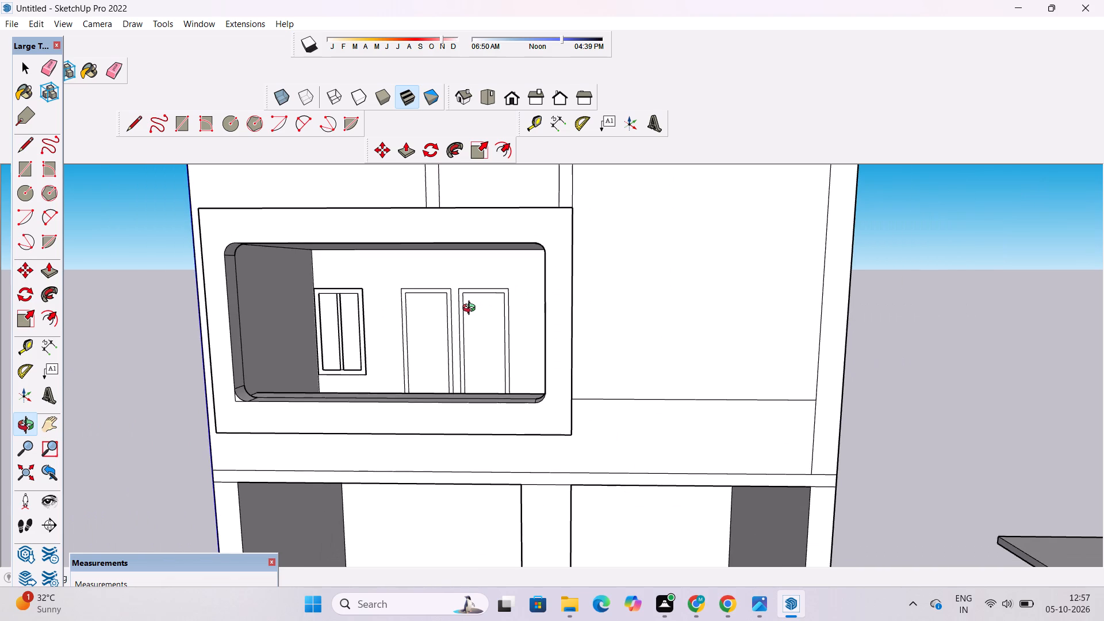
shift+drag(424, 322, 423, 332)
drag(409, 335, 456, 333)
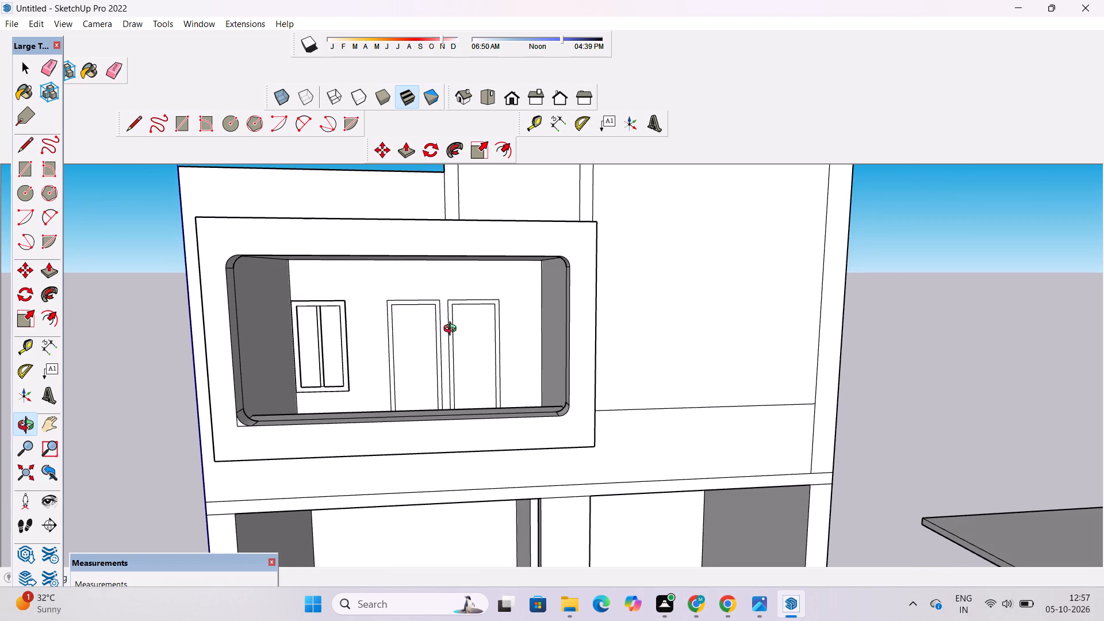
scroll(453, 330, down, 1)
shift+drag(453, 330, 446, 341)
scroll(445, 356, up, 3)
drag(490, 341, 460, 253)
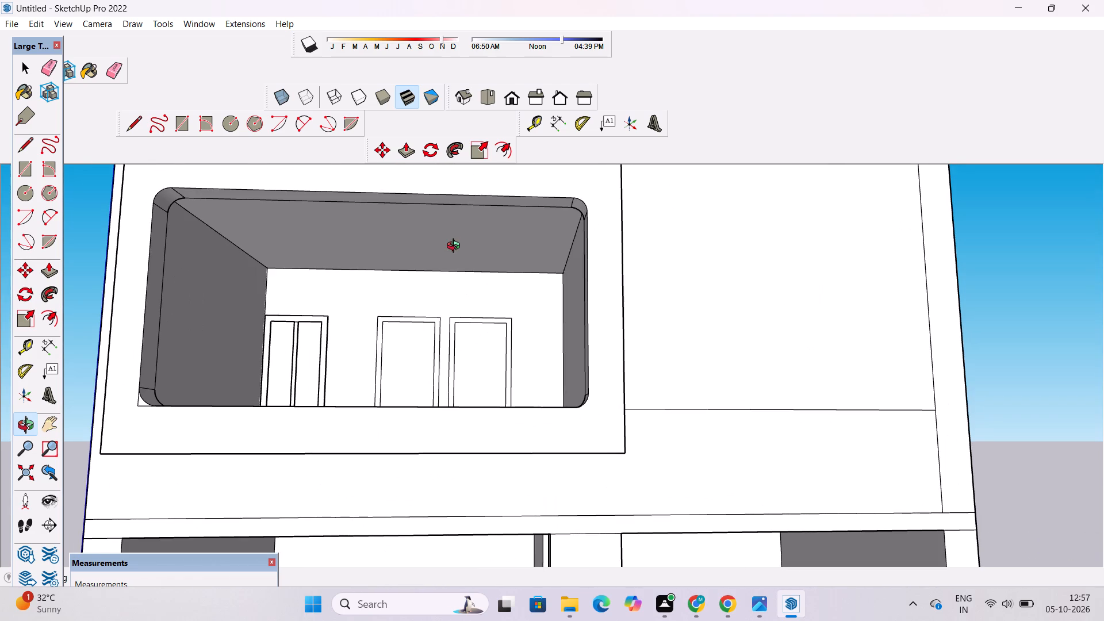
Review the whole front elevation, including the raised panel's border, the balcony frame and the ground-floor openings.
scroll(456, 247, down, 11)
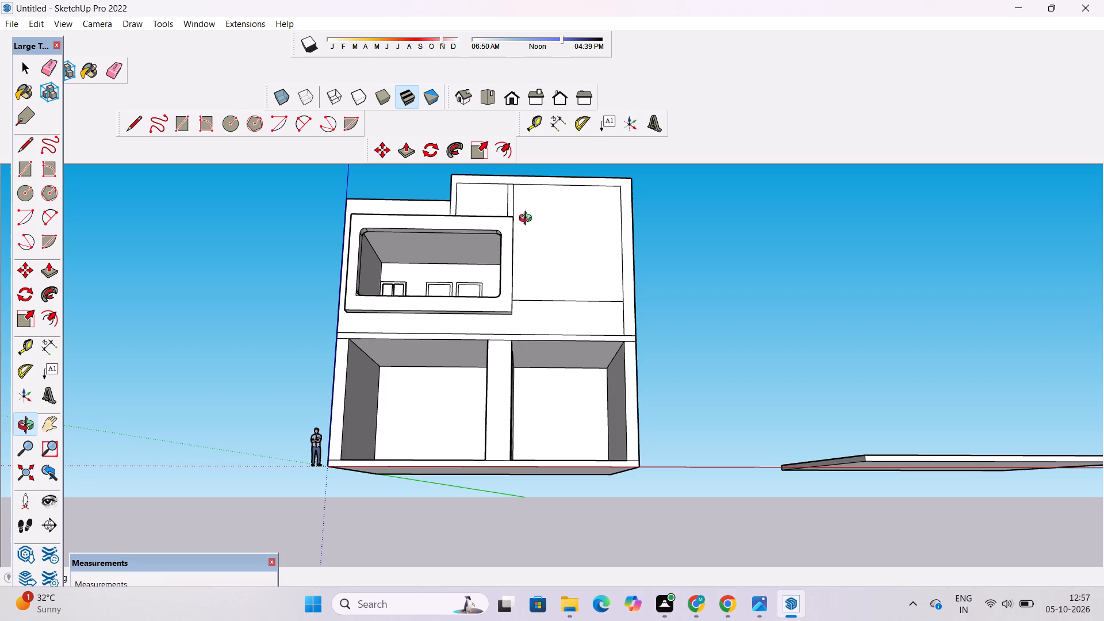
drag(534, 223, 541, 279)
scroll(541, 279, up, 4)
scroll(541, 279, down, 4)
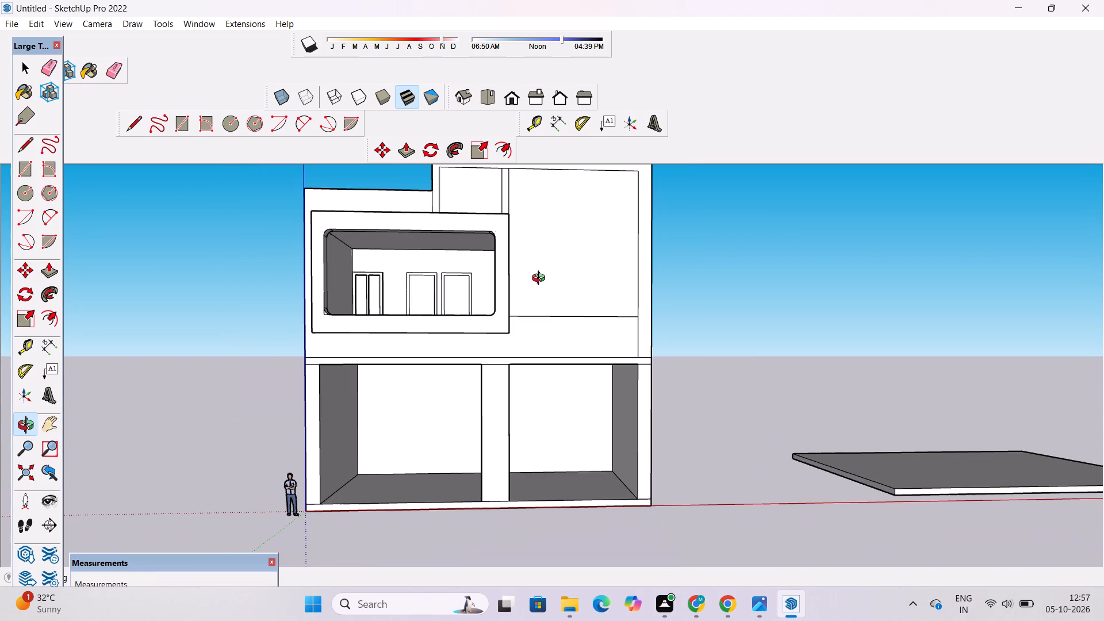
scroll(541, 279, up, 2)
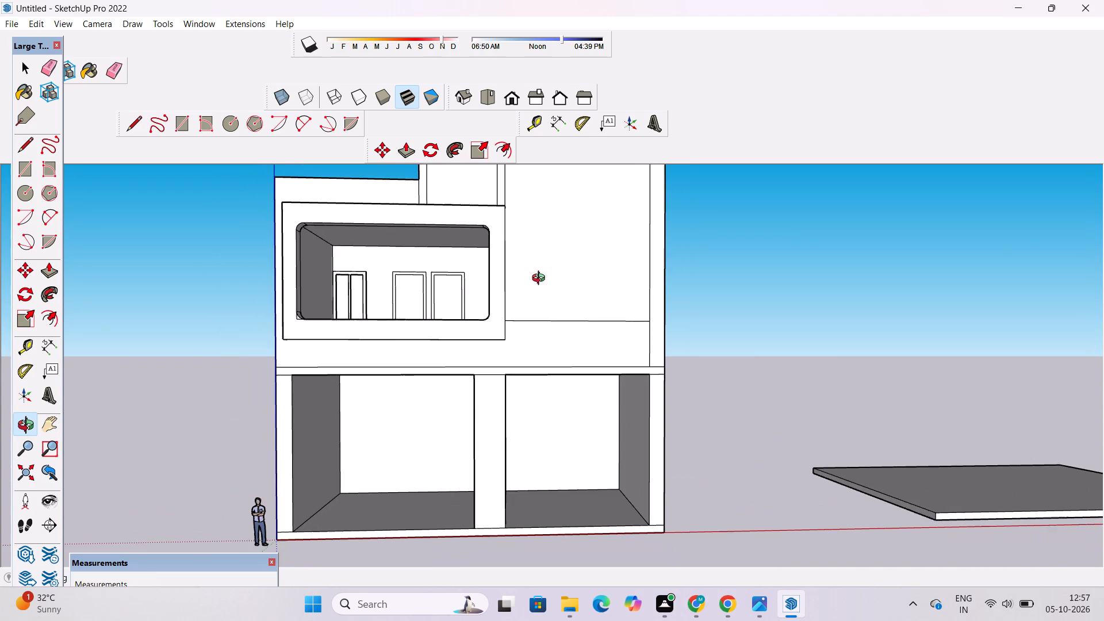
scroll(541, 279, down, 4)
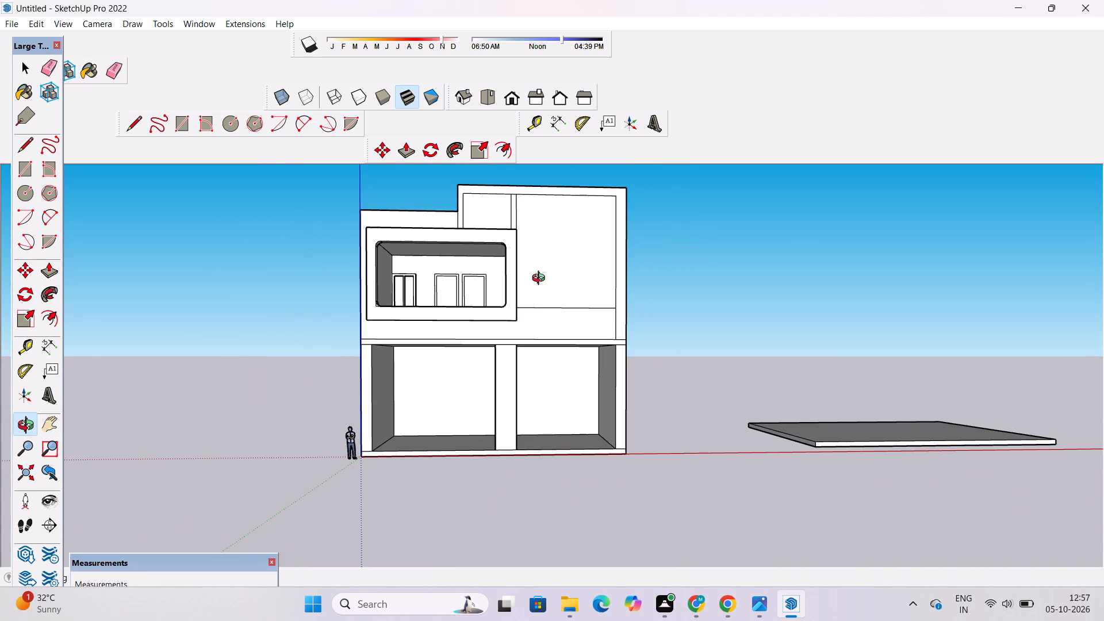
scroll(544, 279, down, 4)
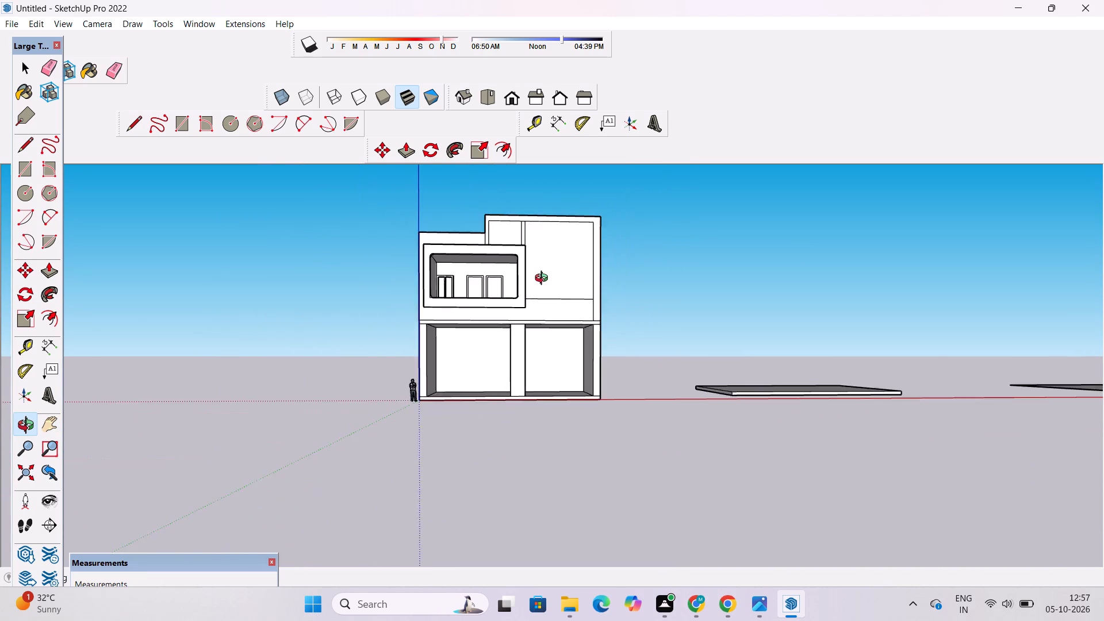
scroll(544, 279, up, 4)
scroll(544, 279, down, 2)
scroll(544, 279, up, 2)
scroll(544, 279, down, 3)
scroll(544, 279, up, 3)
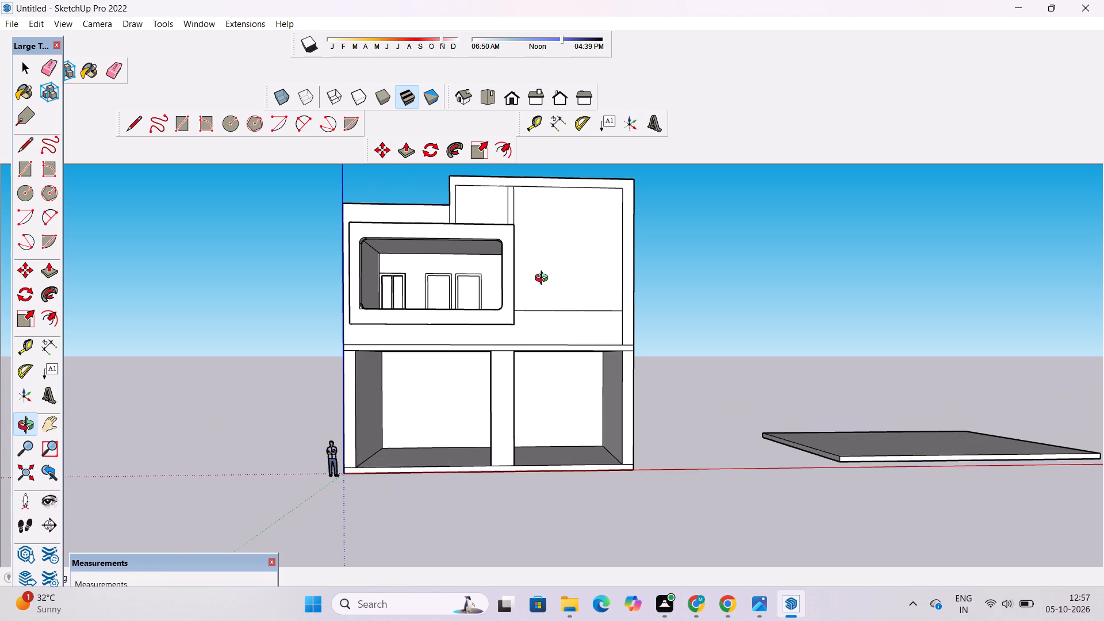
scroll(544, 279, down, 4)
scroll(531, 259, up, 3)
shift+drag(523, 282, 517, 290)
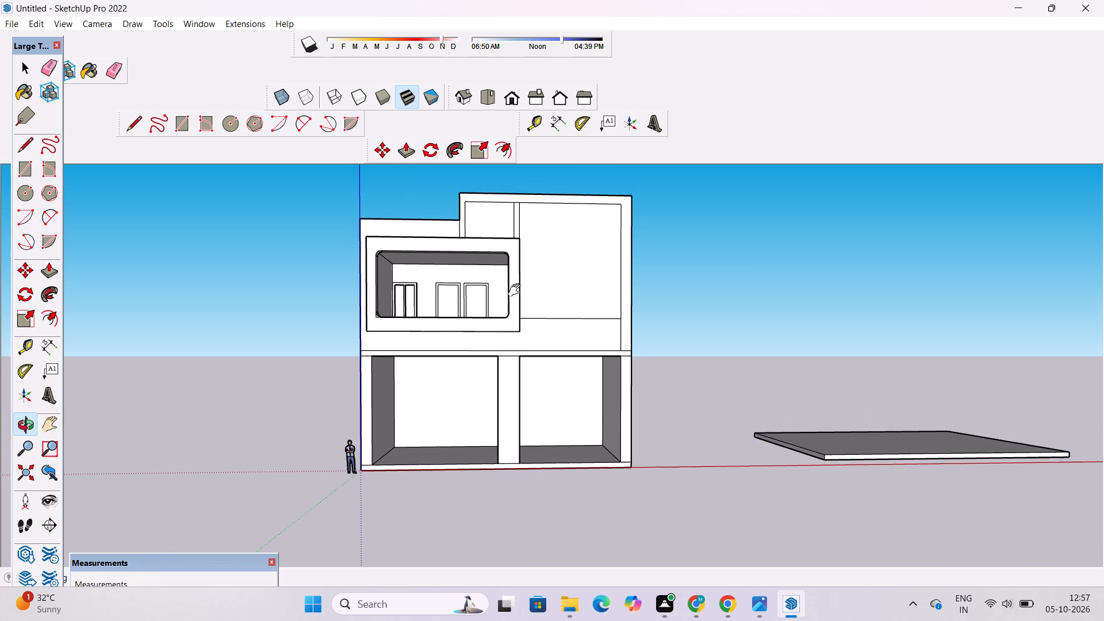
shift+drag(517, 290, 516, 292)
scroll(470, 318, up, 2)
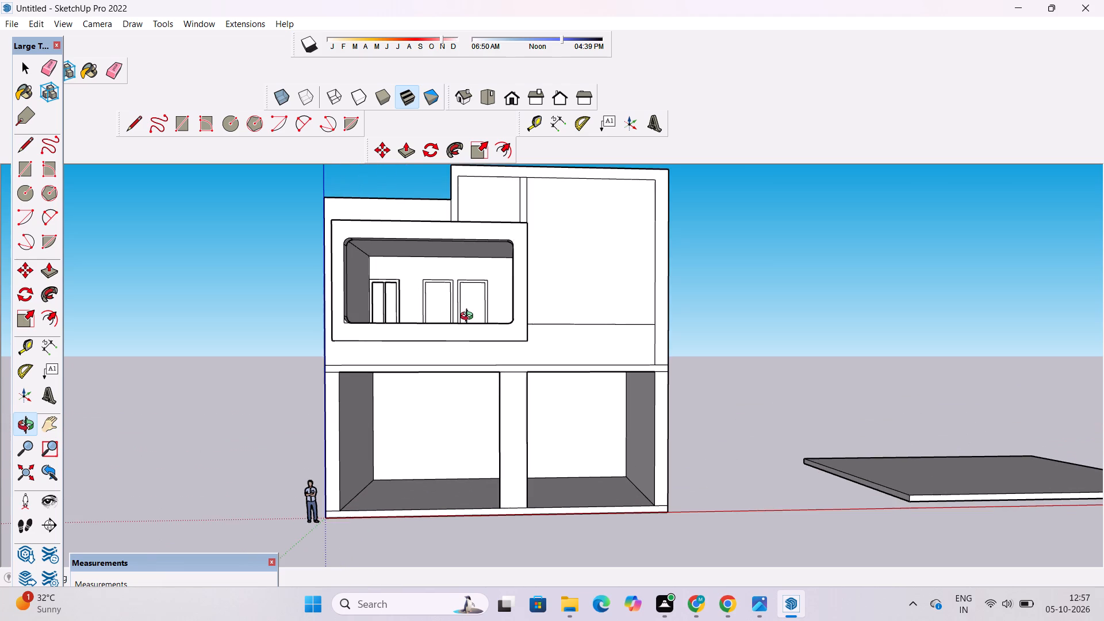
scroll(469, 316, down, 4)
drag(462, 312, 456, 344)
scroll(454, 333, up, 7)
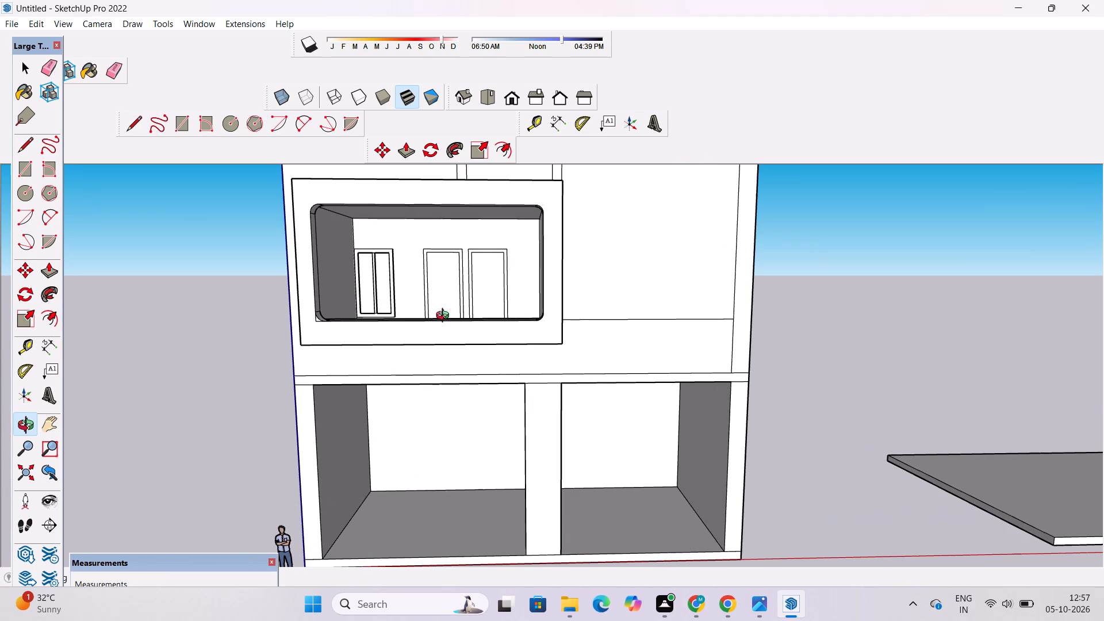
scroll(405, 224, down, 2)
shift+drag(470, 213, 487, 262)
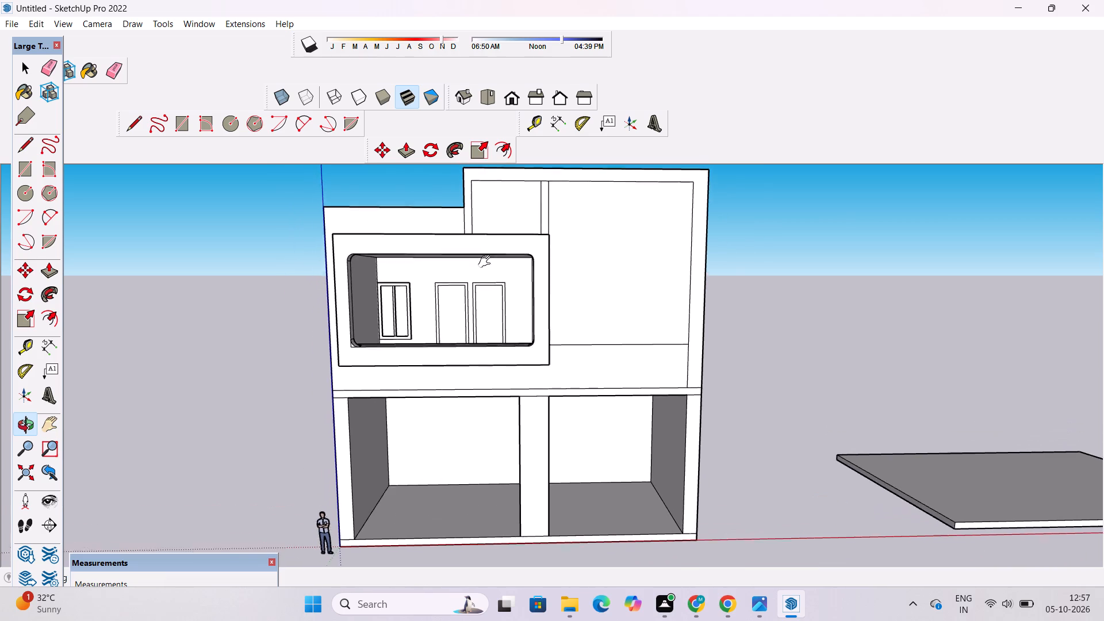
shift+drag(487, 262, 487, 259)
scroll(474, 272, up, 4)
scroll(474, 272, down, 3)
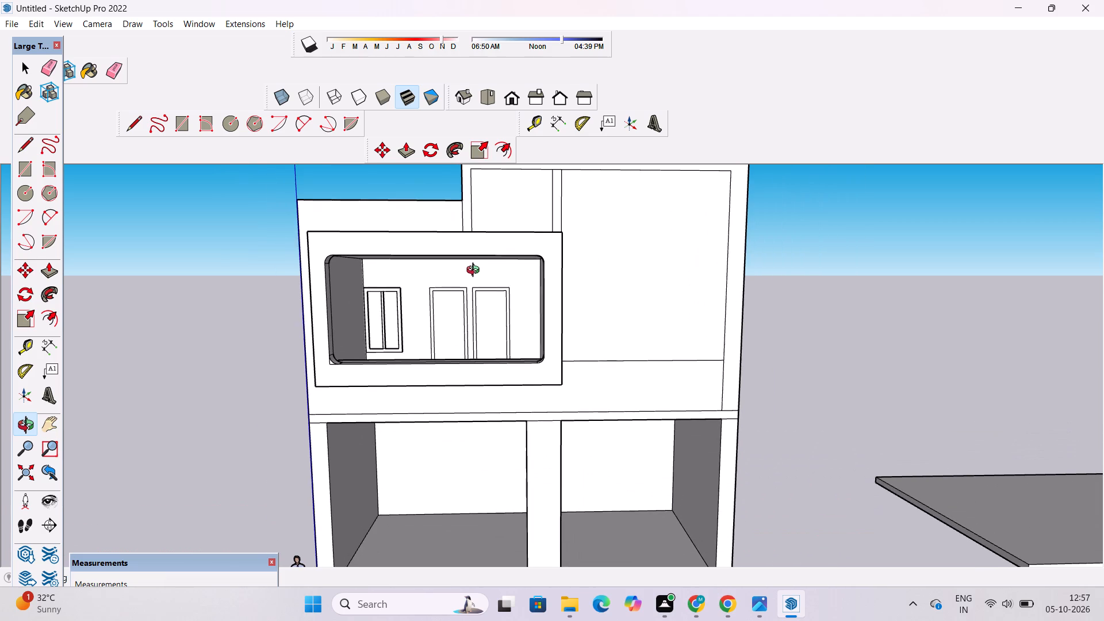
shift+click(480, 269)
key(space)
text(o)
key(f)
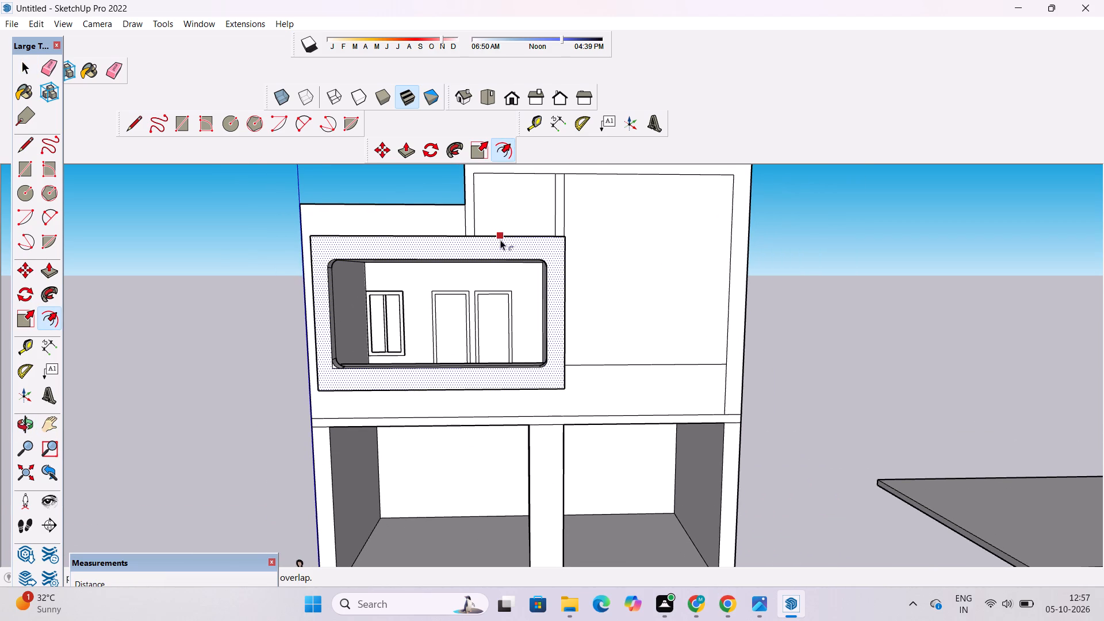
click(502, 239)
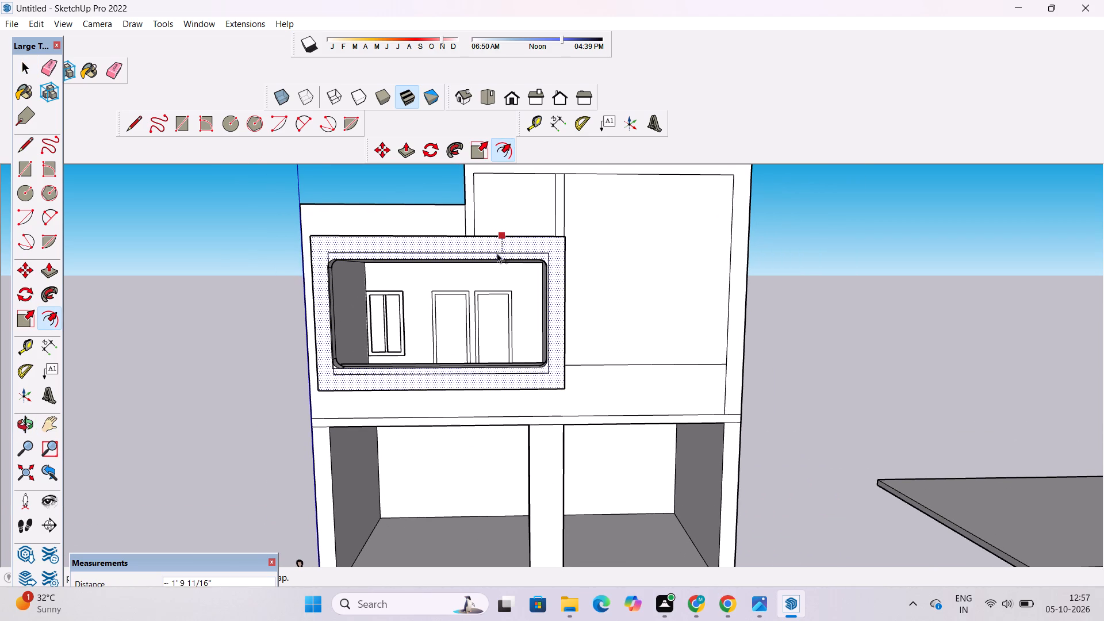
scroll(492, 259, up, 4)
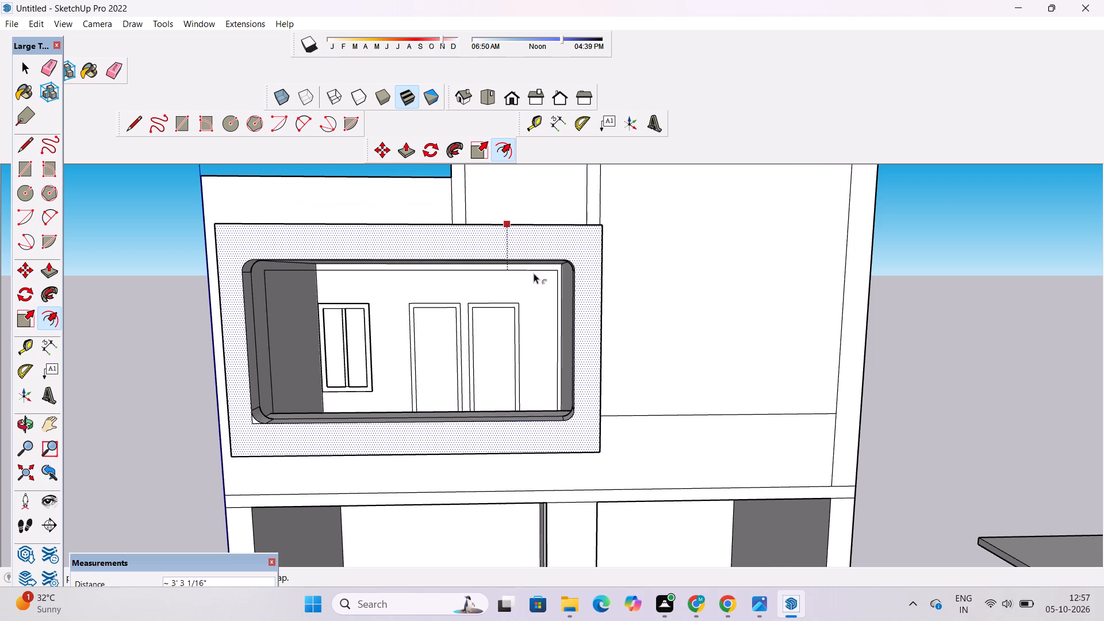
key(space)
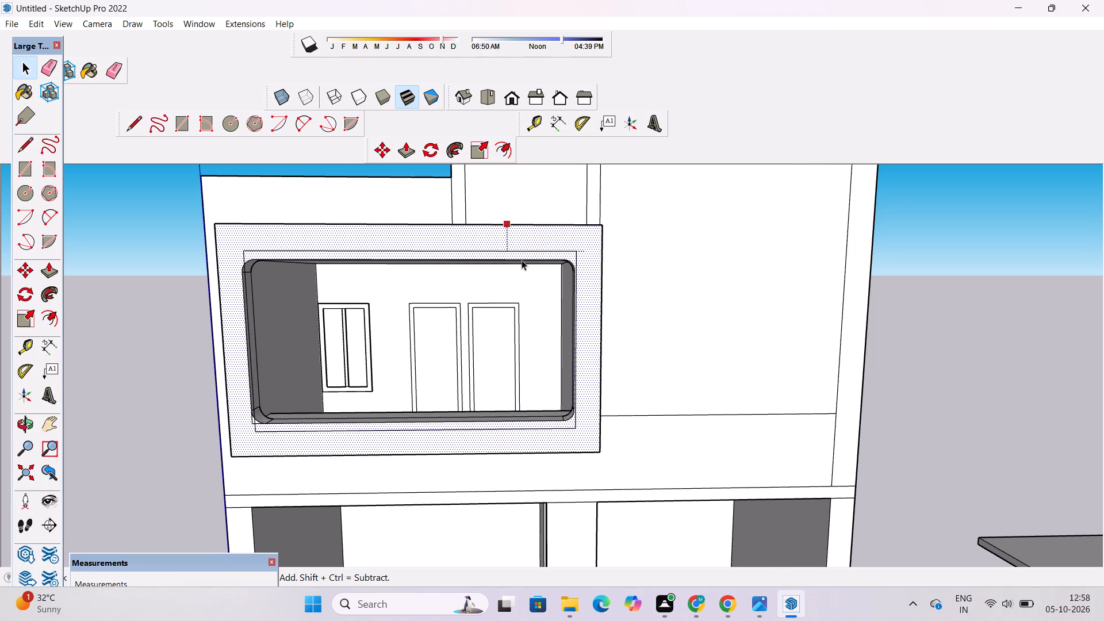
Examine the whole front elevation, comparing the projecting balcony frame with the bordered tall panel beside it.
key(o)
scroll(444, 266, down, 5)
shift+drag(427, 283, 435, 261)
drag(432, 294, 434, 271)
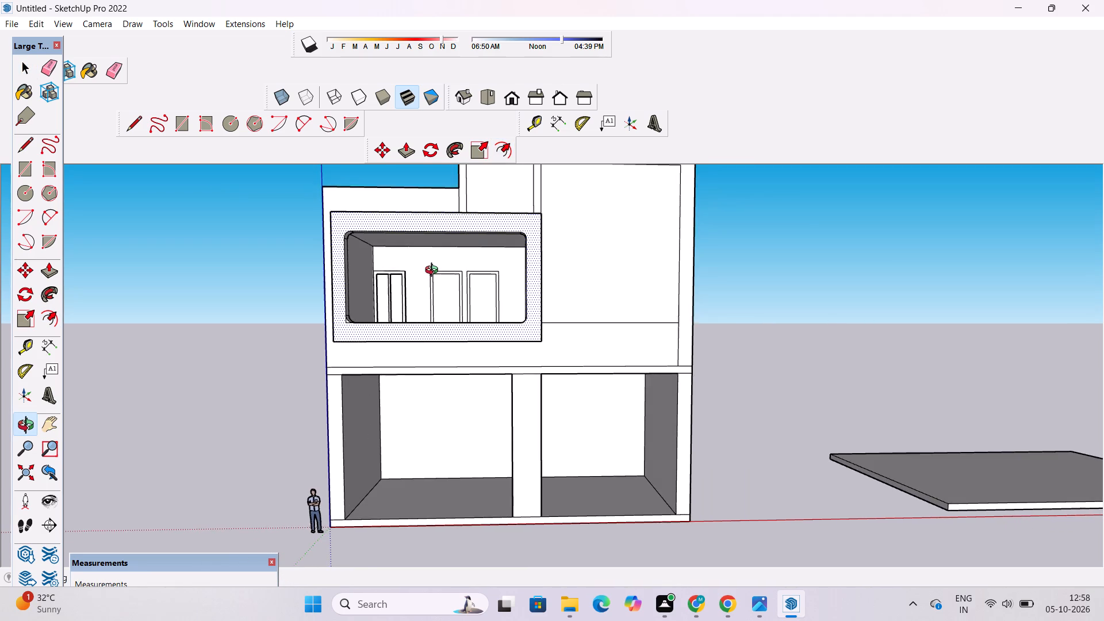
scroll(434, 264, down, 4)
shift+drag(439, 258, 435, 275)
scroll(435, 275, up, 2)
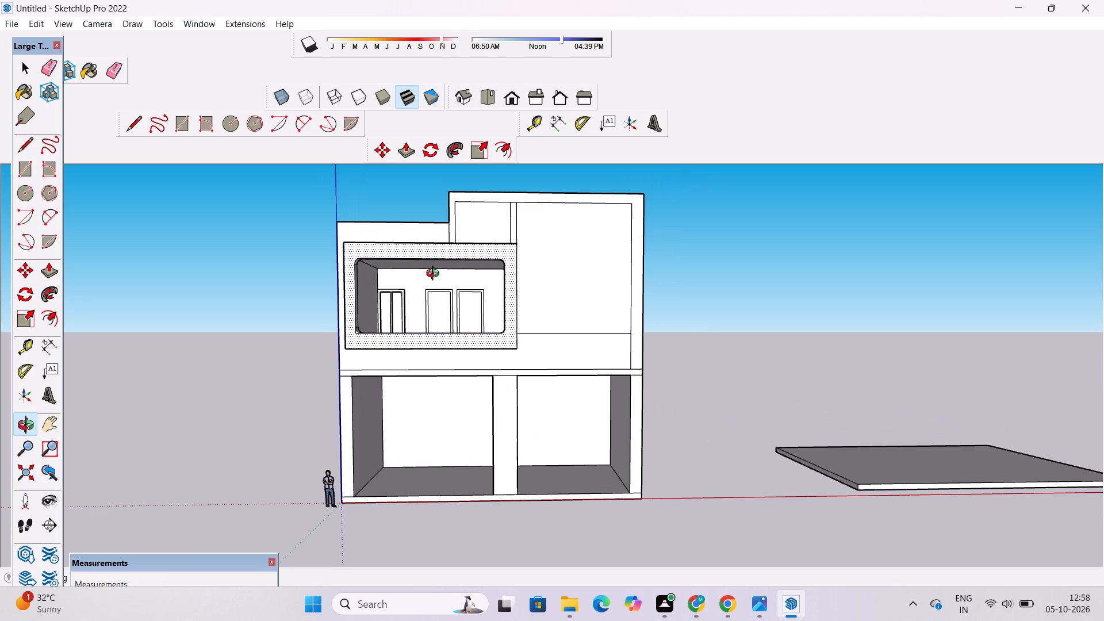
key(space)
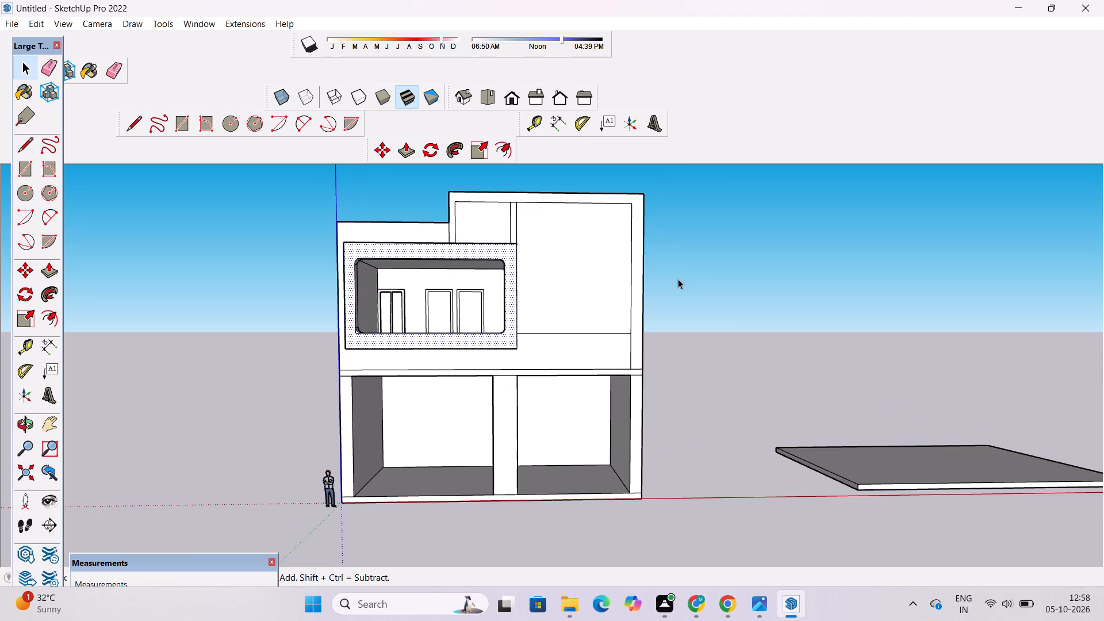
click(678, 279)
scroll(517, 292, down, 1)
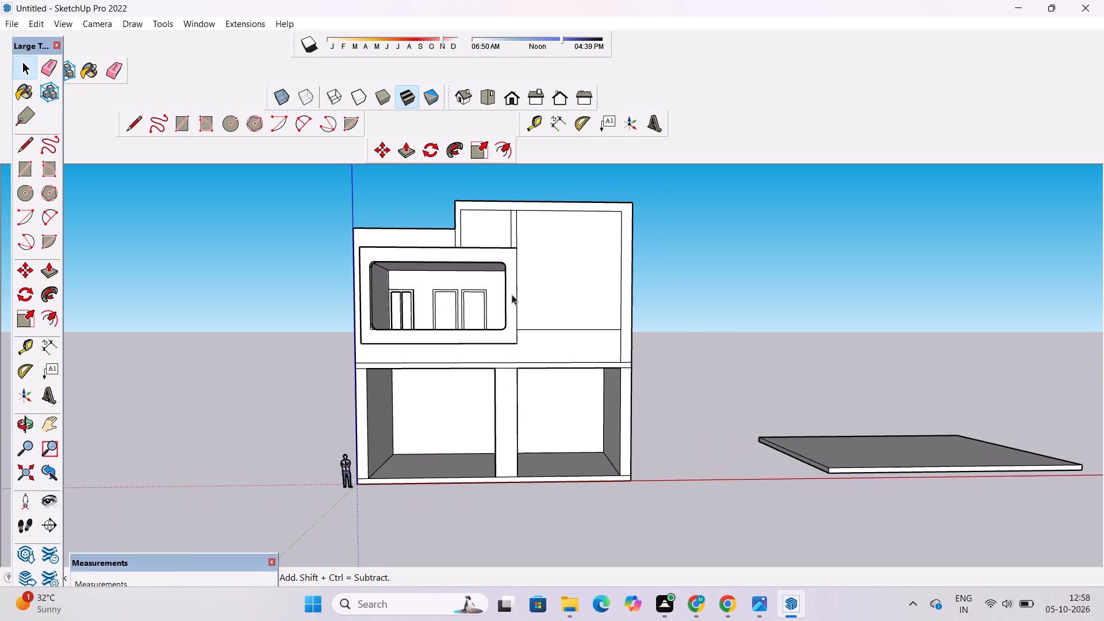
scroll(512, 294, down, 1)
scroll(512, 294, up, 4)
key(o)
scroll(509, 294, down, 5)
shift+scroll(492, 320, up, 4)
shift+drag(507, 270, 460, 354)
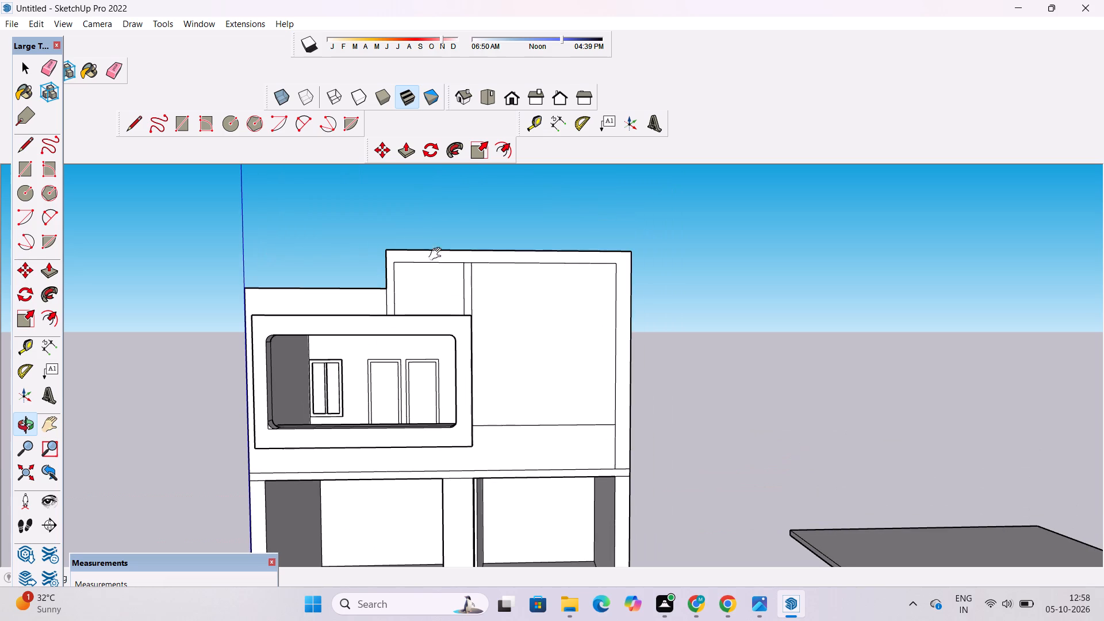
Examine the tall front panel and upper-floor terrace from both sides of the house and from the front.
scroll(475, 206, down, 4)
drag(635, 319, 421, 310)
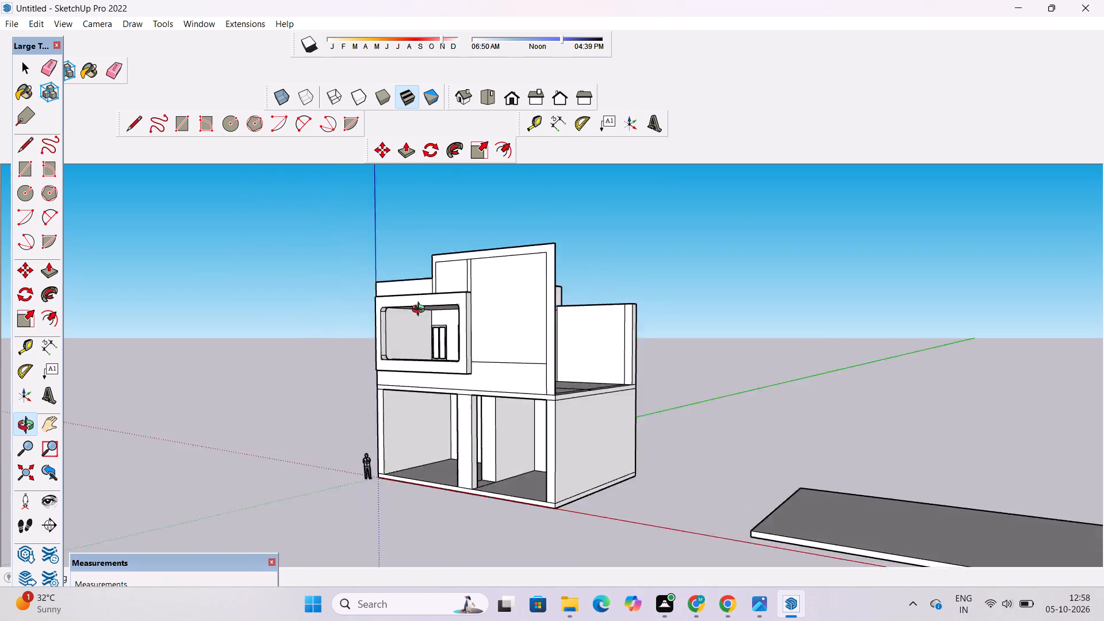
drag(421, 310, 311, 390)
shift+drag(443, 260, 423, 314)
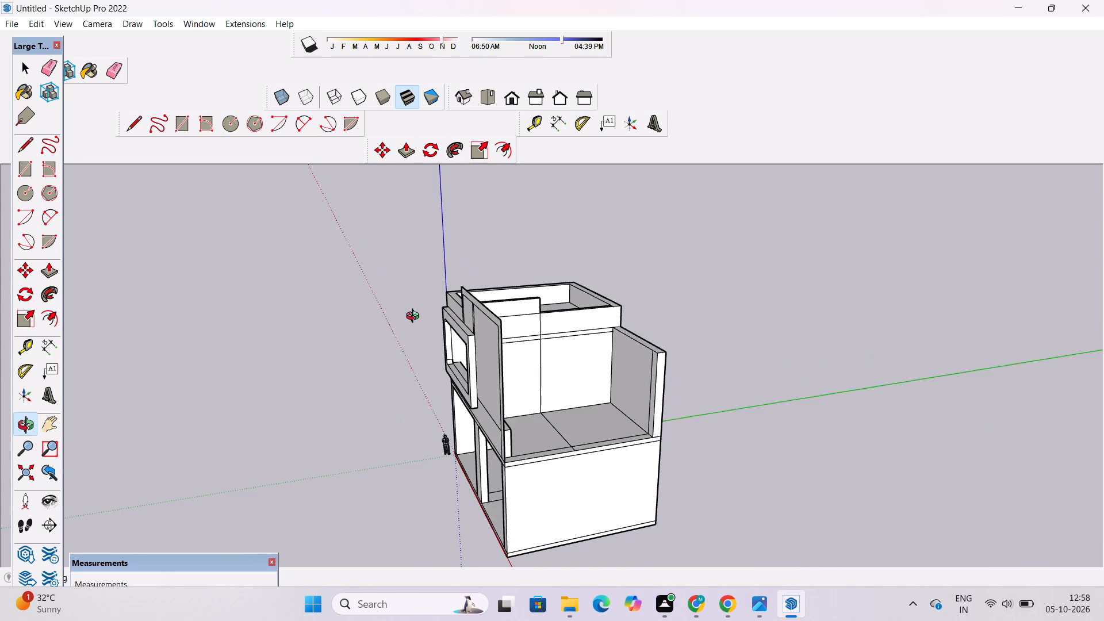
drag(412, 317, 597, 310)
scroll(506, 354, up, 5)
scroll(483, 345, down, 1)
drag(416, 368, 682, 401)
shift+drag(626, 350, 581, 350)
scroll(693, 213, down, 2)
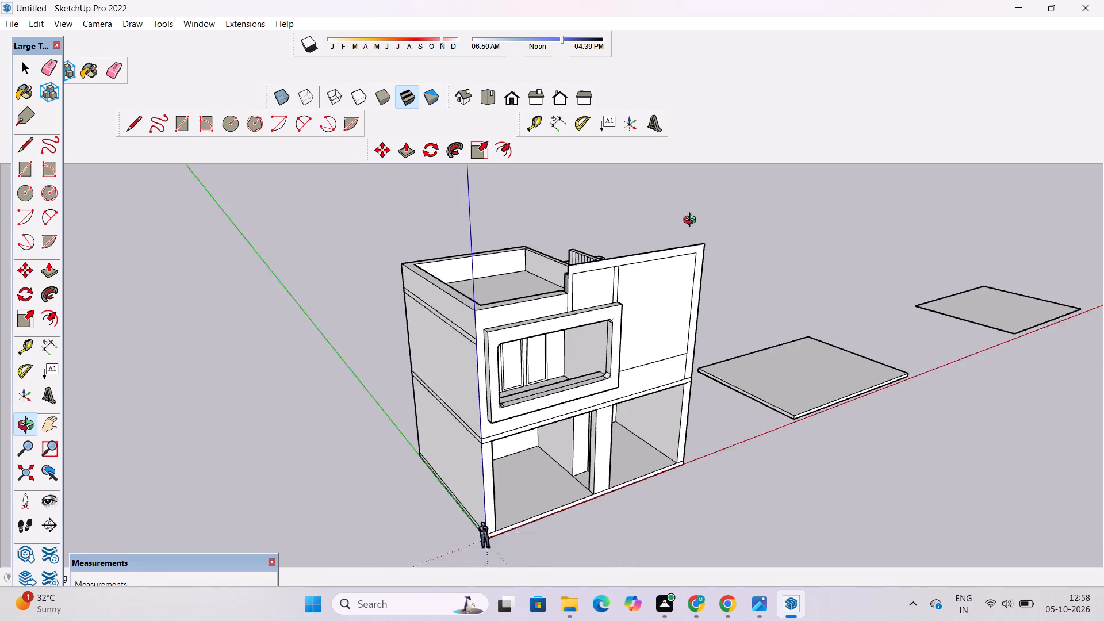
scroll(692, 221, down, 2)
scroll(685, 288, up, 3)
drag(704, 295, 600, 278)
drag(589, 302, 534, 282)
drag(542, 274, 521, 297)
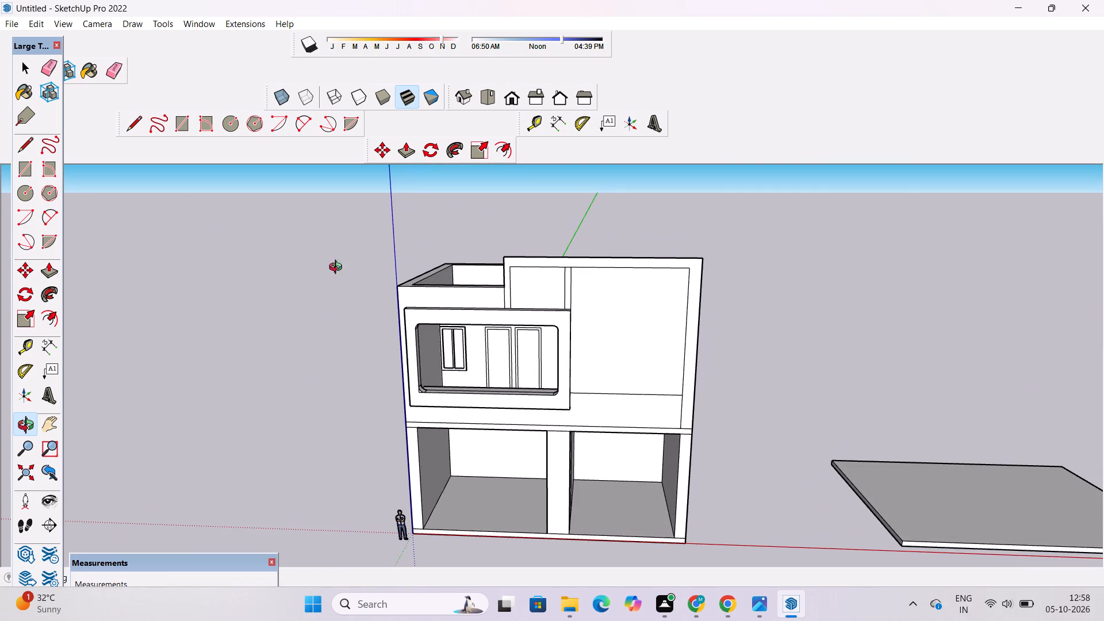
Round the inner border's upper corner nearest the lower roof parapet on the tall front panel with a tangent 2 Point Arc.
click(51, 216)
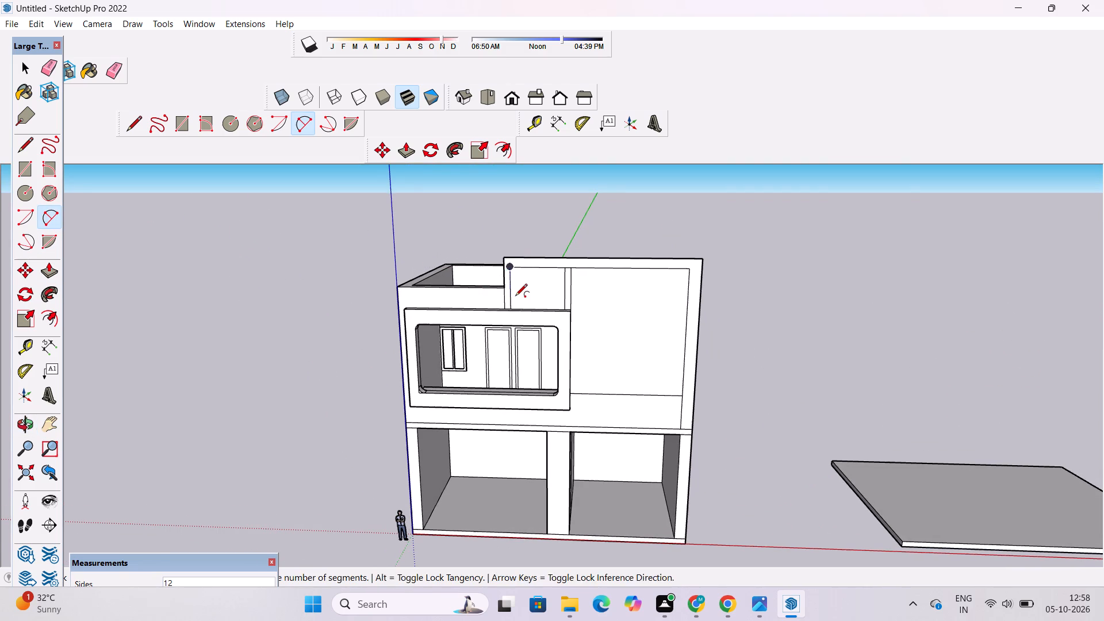
scroll(516, 297, up, 4)
scroll(516, 297, down, 3)
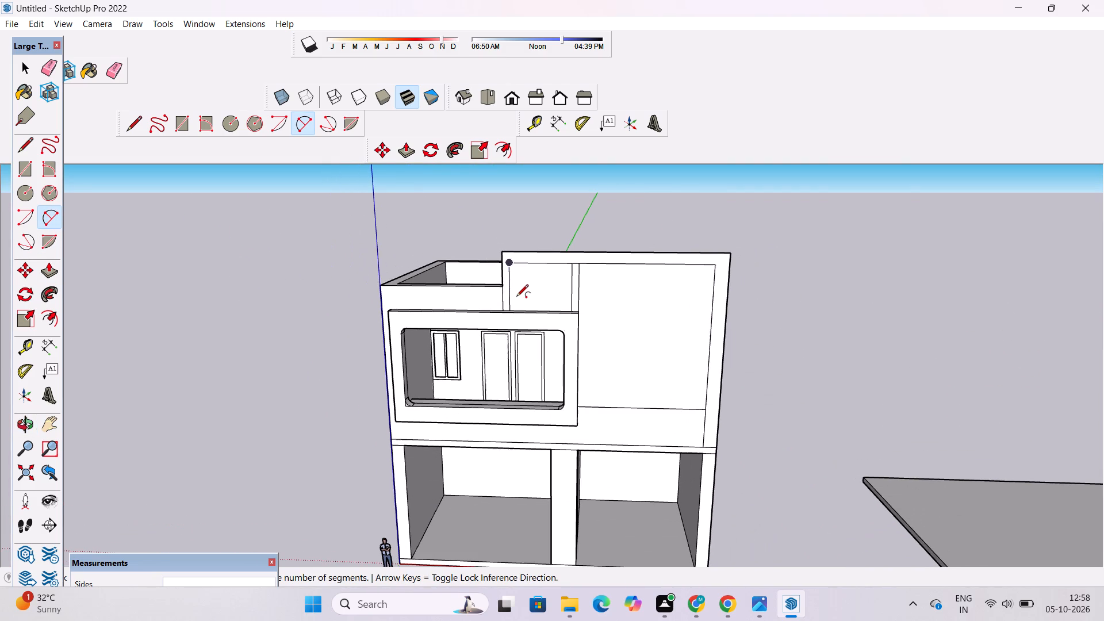
scroll(516, 297, up, 4)
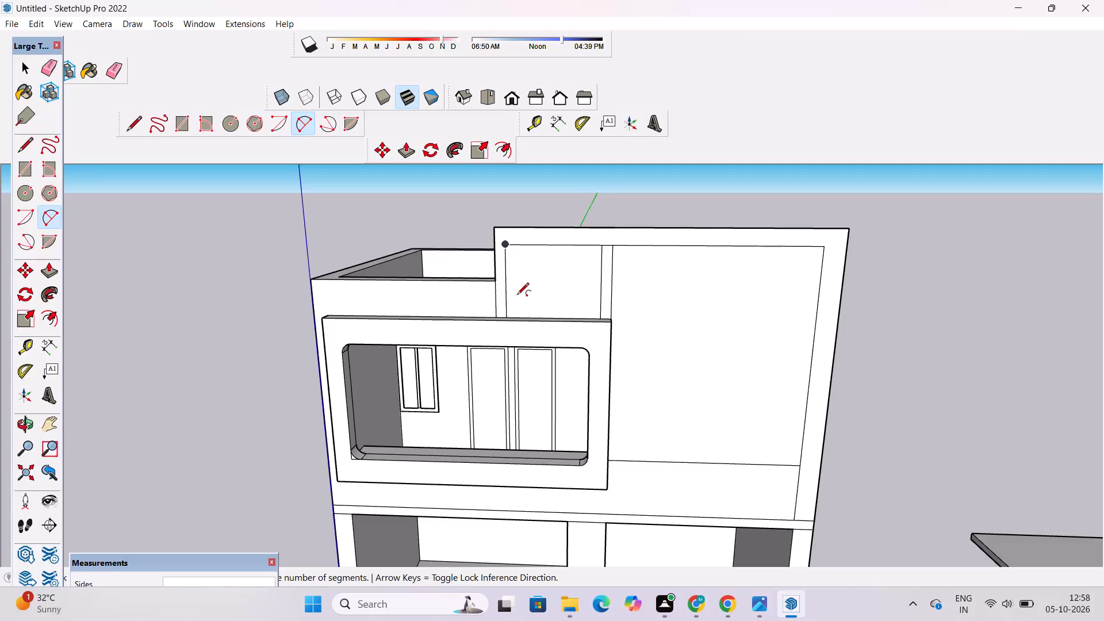
scroll(517, 296, up, 1)
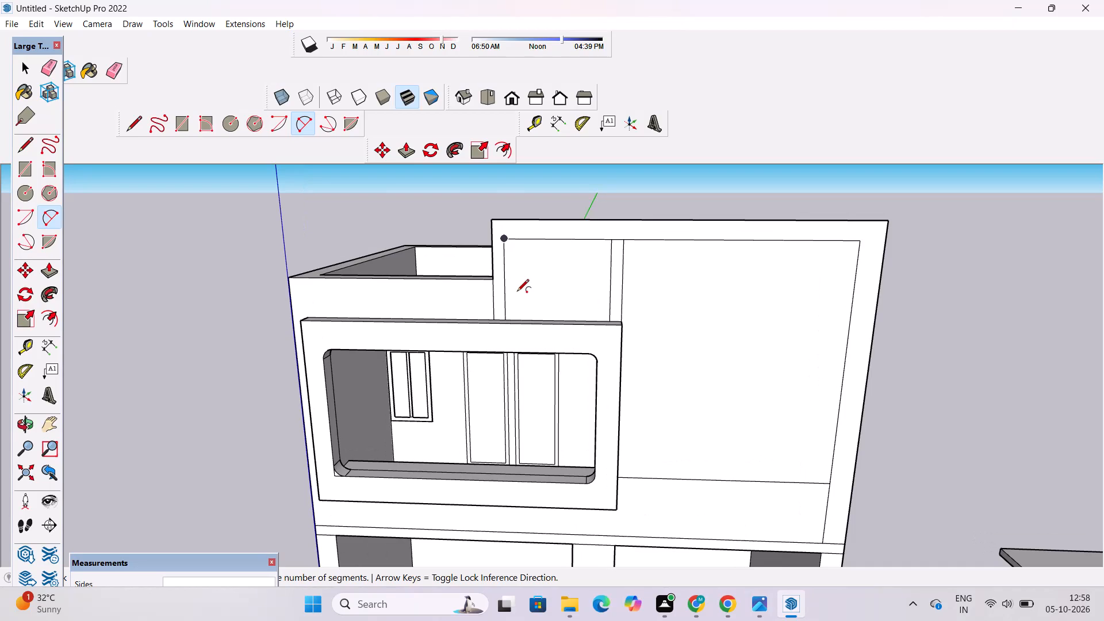
scroll(517, 292, down, 1)
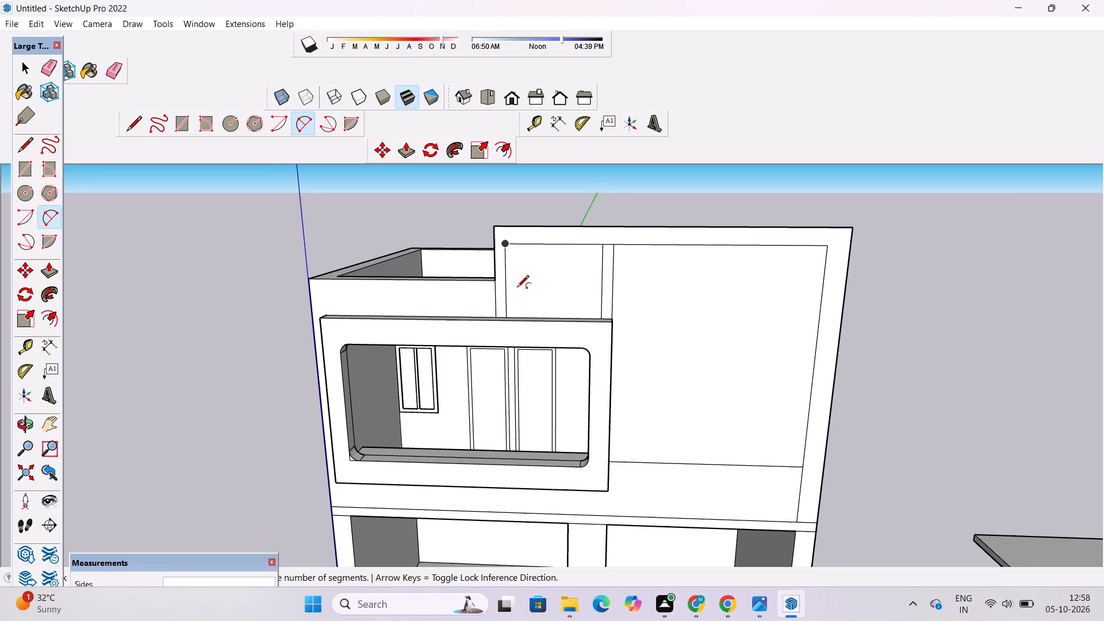
scroll(517, 286, down, 4)
scroll(517, 286, up, 1)
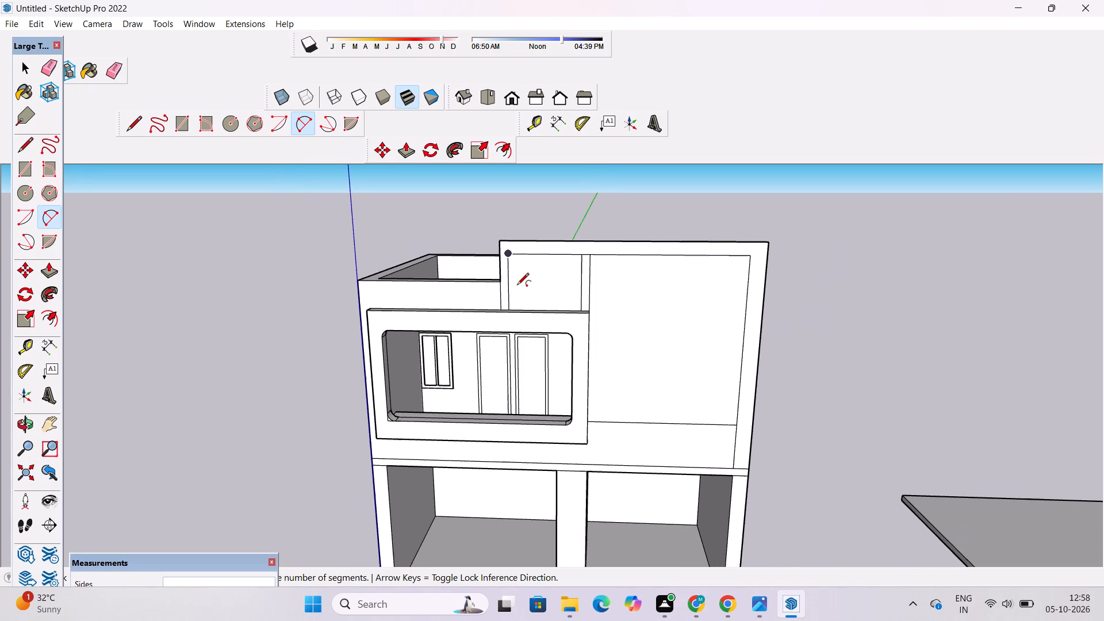
scroll(517, 286, up, 4)
scroll(517, 286, down, 1)
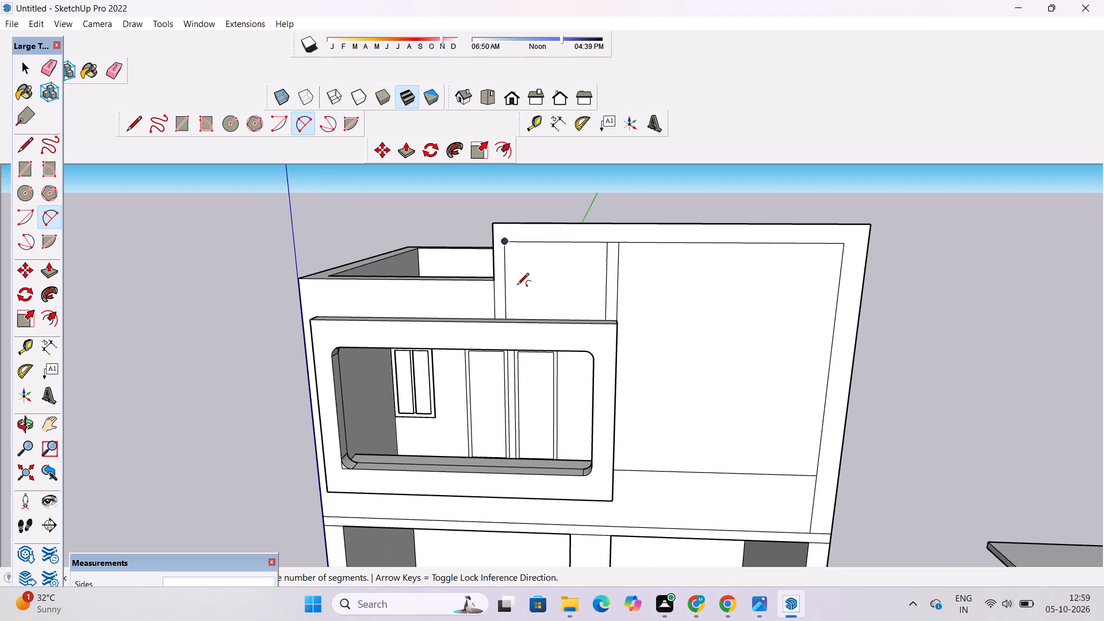
scroll(517, 286, down, 5)
scroll(505, 280, up, 8)
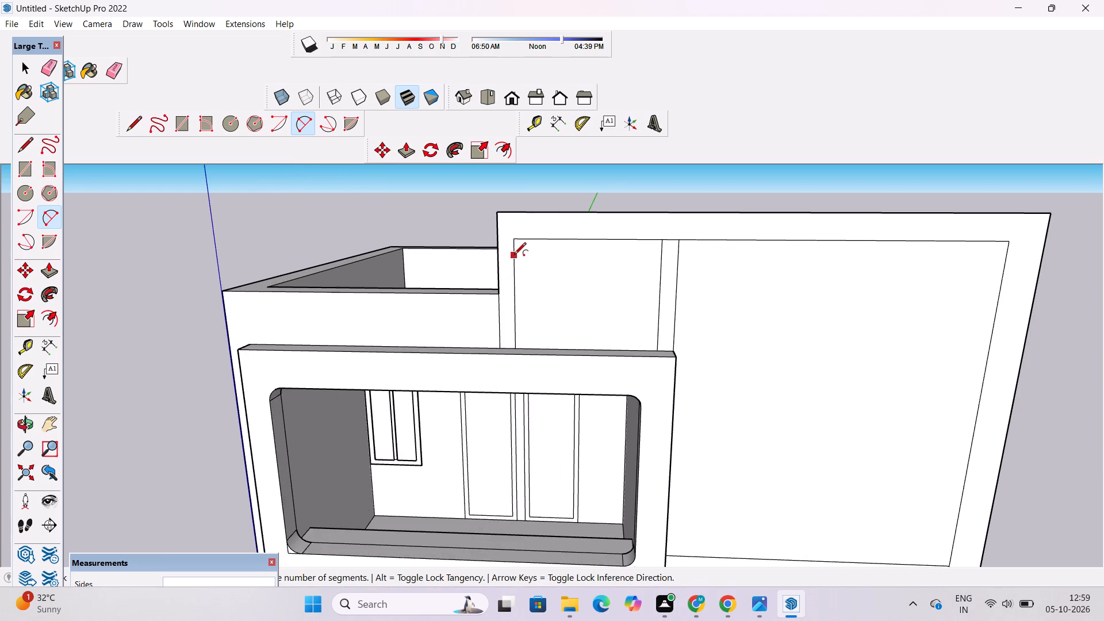
scroll(514, 255, up, 6)
click(512, 263)
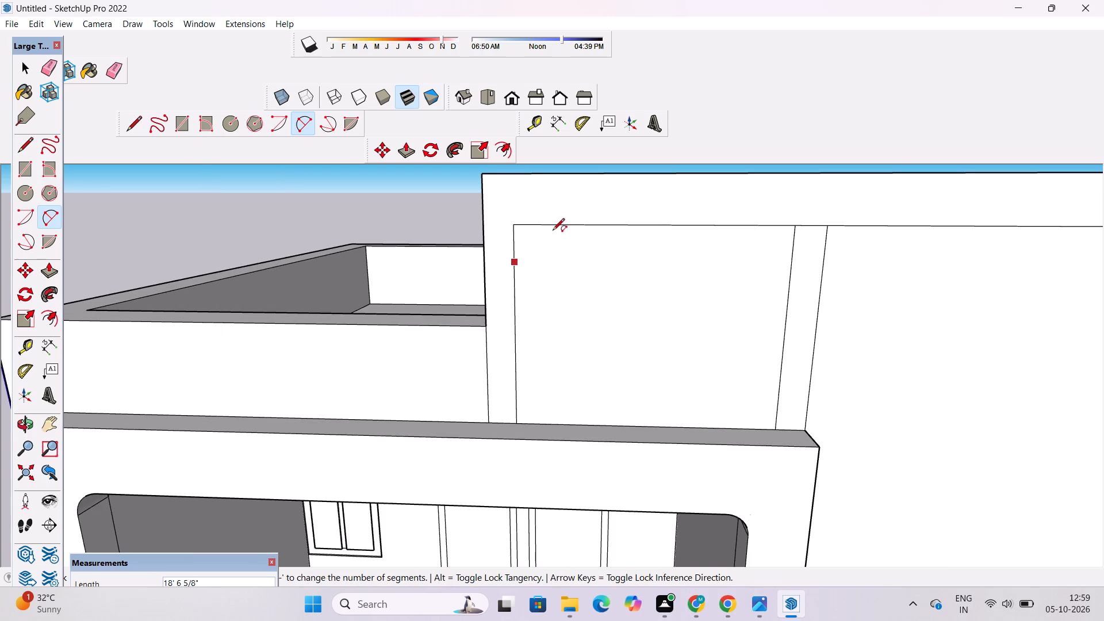
double_click(550, 228)
Round the inner border's opposite upper corner, at the tall panel's outer side, with a matching tangent arc.
scroll(391, 247, down, 4)
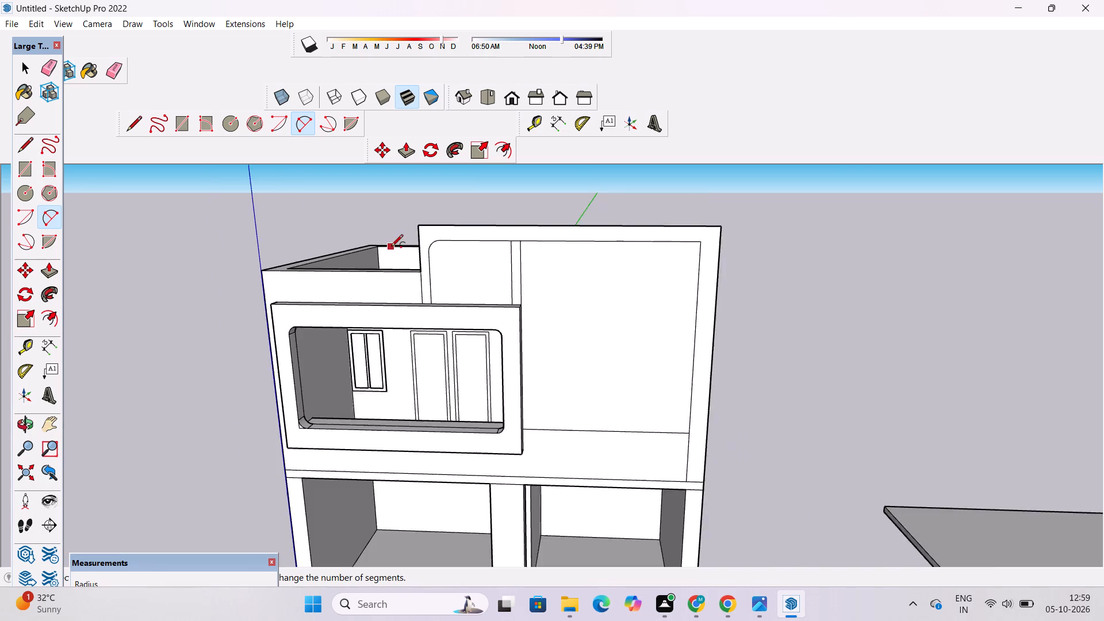
scroll(391, 247, down, 8)
scroll(440, 235, up, 5)
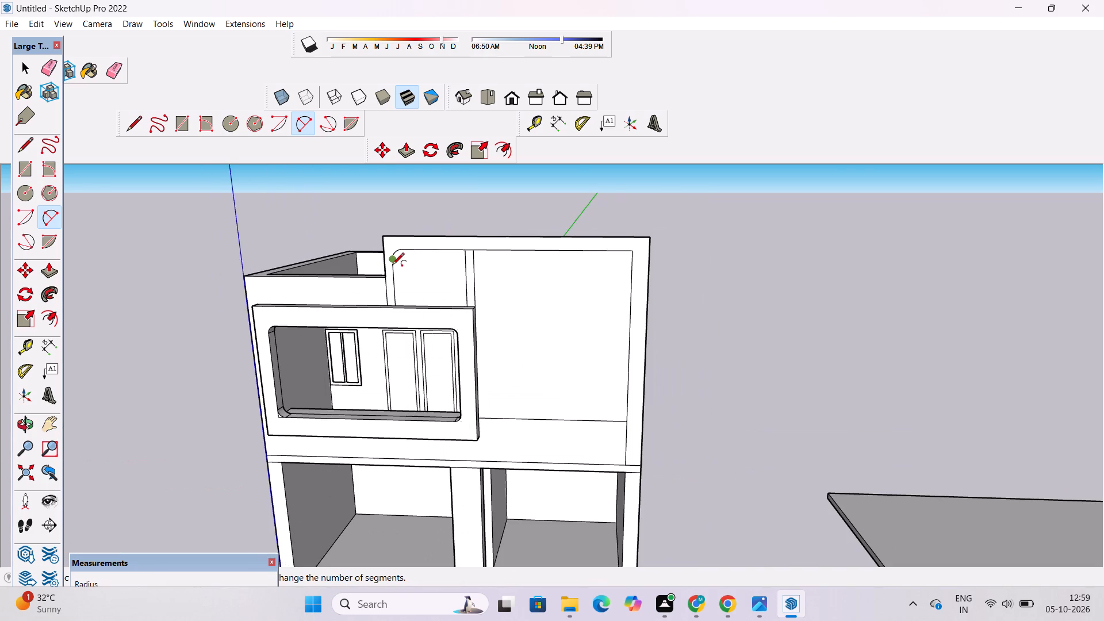
scroll(393, 264, up, 9)
scroll(409, 260, down, 5)
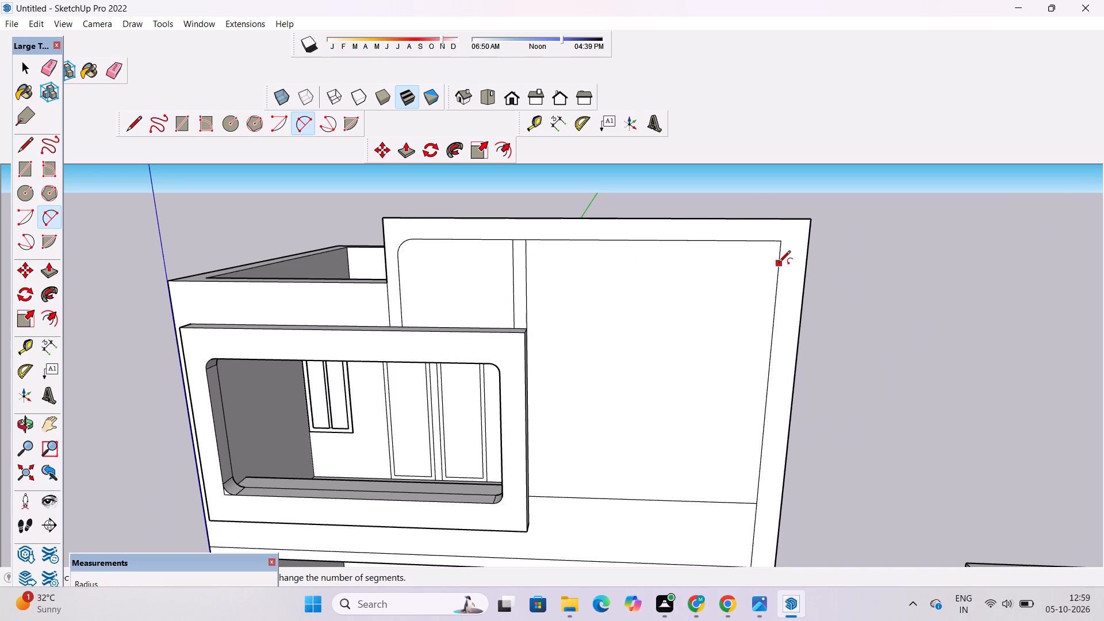
scroll(779, 263, up, 3)
click(751, 235)
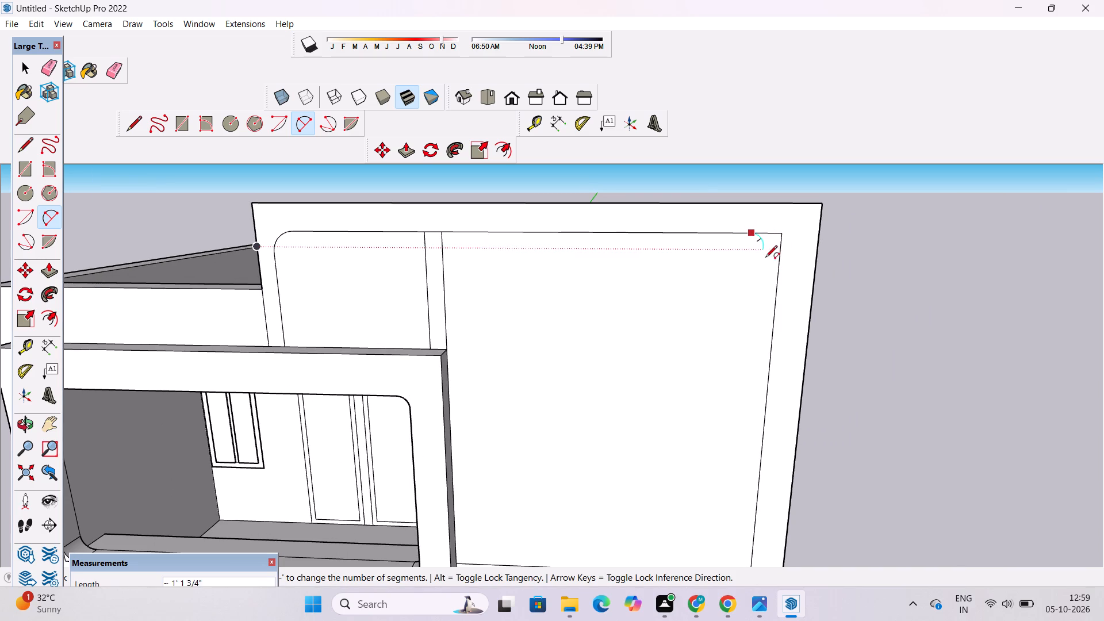
double_click(776, 267)
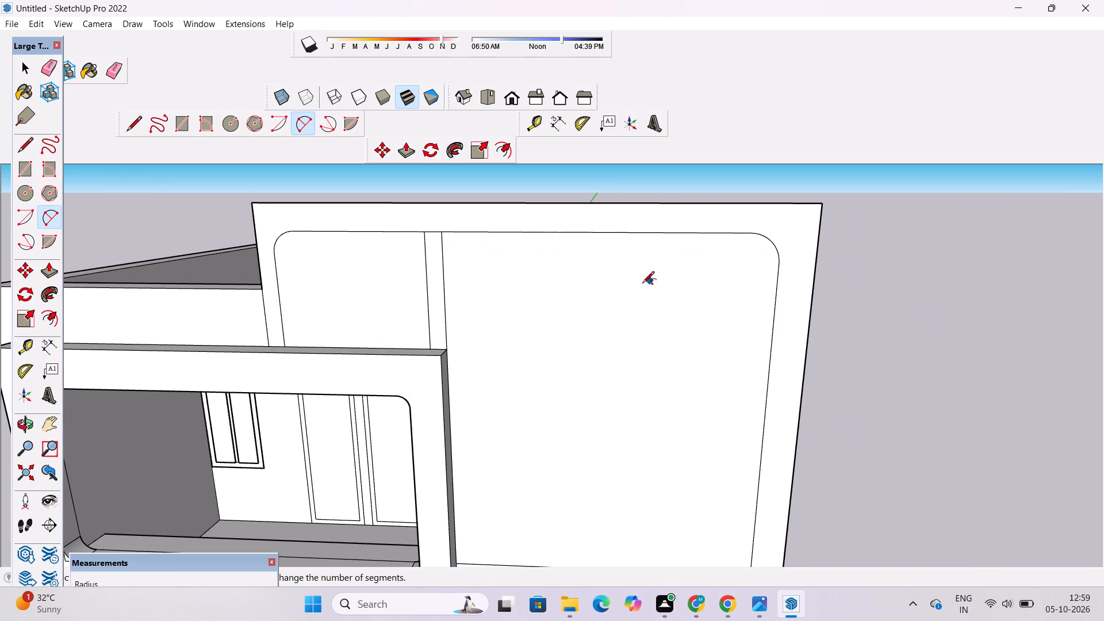
Examine the tall panel's rounded border outline from the front, from below and from both sides of the house.
scroll(636, 287, down, 6)
key(space)
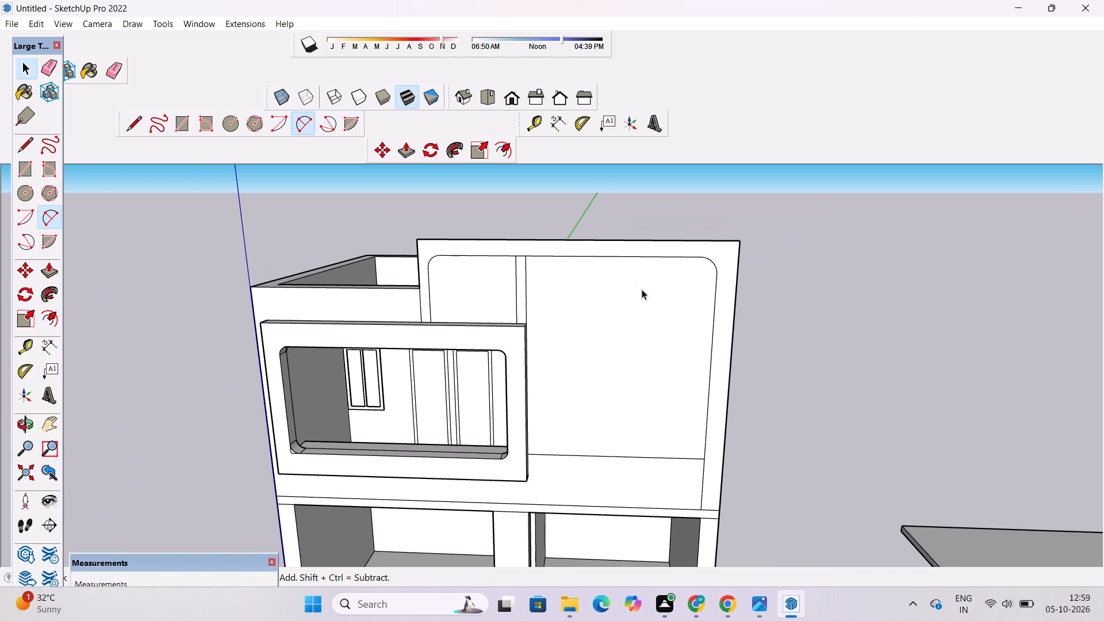
key(o)
scroll(615, 308, up, 1)
drag(557, 302, 604, 313)
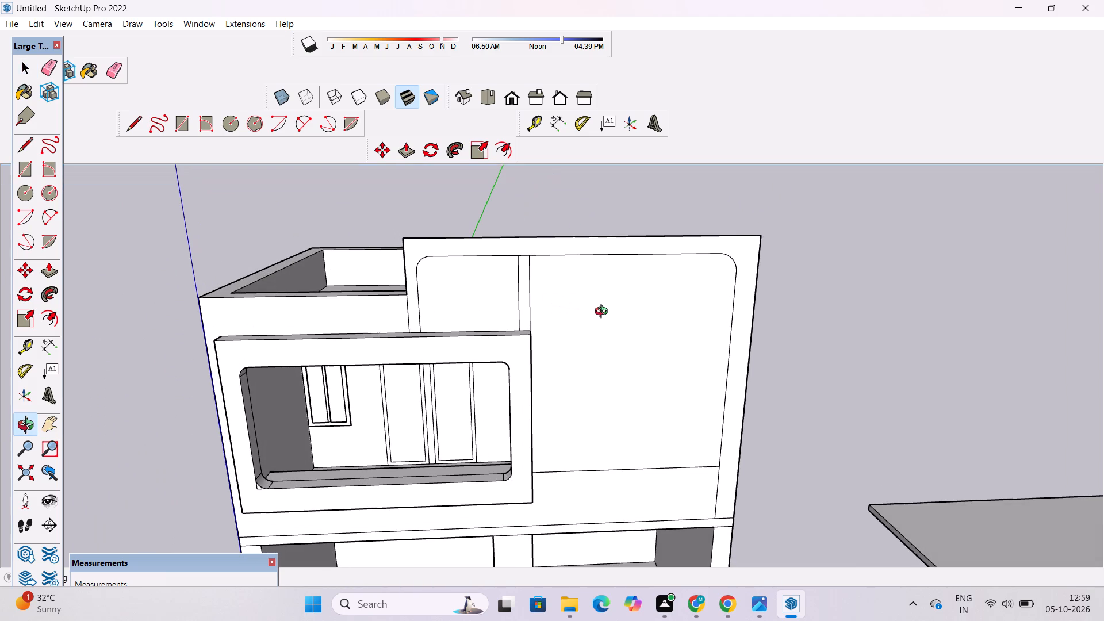
scroll(604, 313, down, 2)
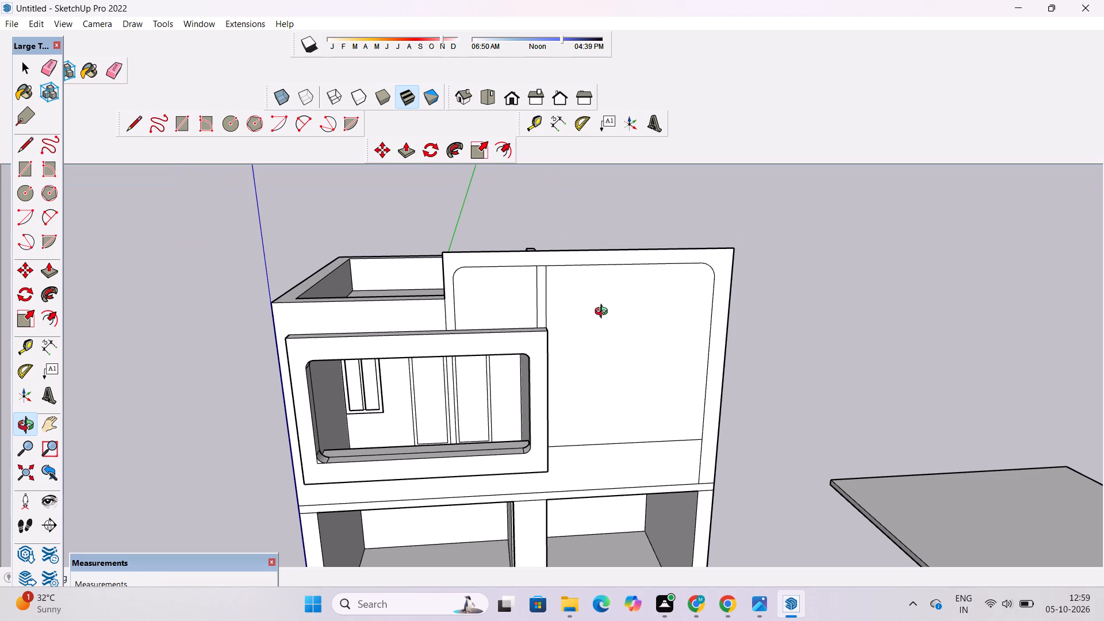
scroll(527, 392, up, 1)
drag(525, 408, 505, 290)
scroll(499, 275, down, 4)
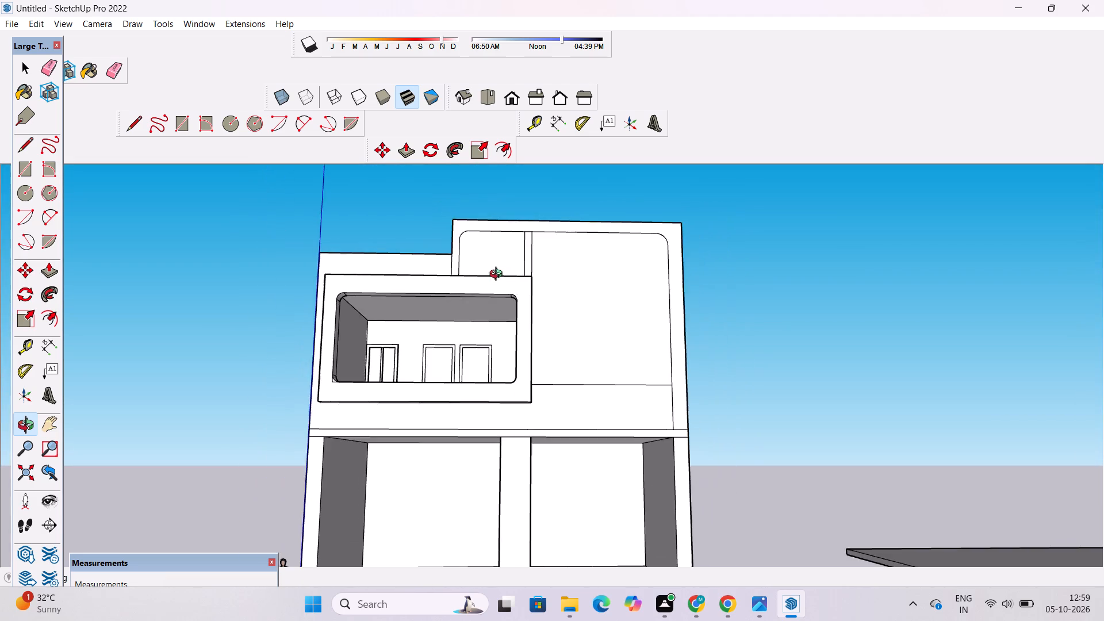
scroll(499, 275, down, 1)
drag(627, 268, 327, 396)
scroll(539, 323, up, 3)
drag(500, 333, 513, 335)
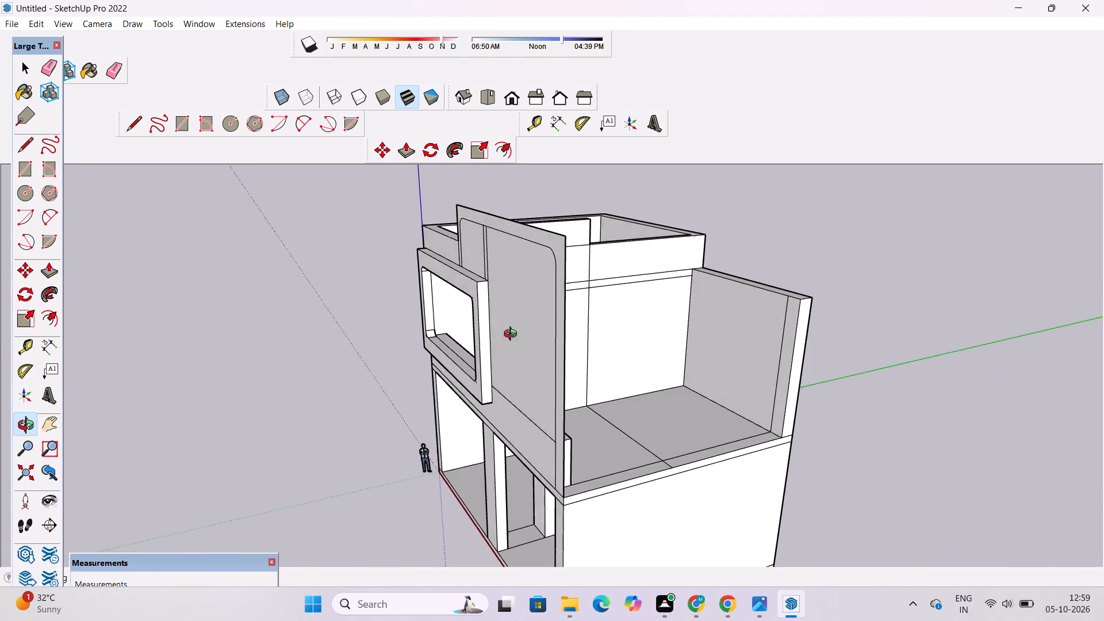
drag(513, 335, 750, 336)
shift+drag(726, 329, 634, 342)
shift+drag(547, 354, 635, 354)
scroll(639, 338, down, 5)
drag(597, 350, 669, 323)
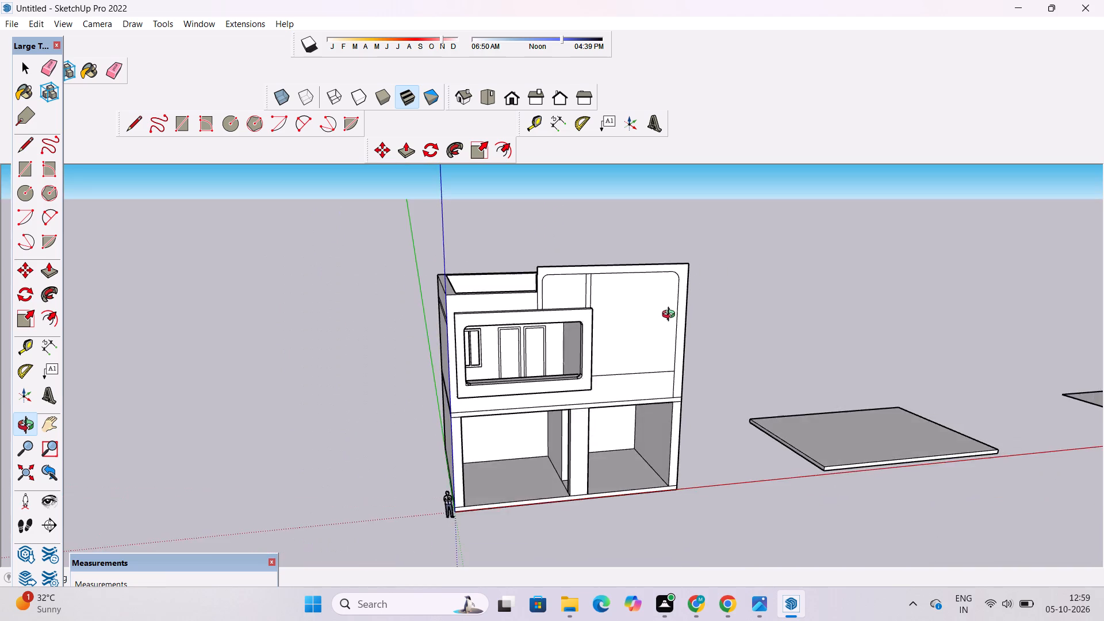
Delete the large face inside the tall panel's rounded border, beside the balcony frame, to open it onto the terrace.
scroll(671, 316, up, 4)
shift+drag(671, 315, 643, 371)
scroll(610, 378, up, 4)
drag(604, 381, 603, 372)
key(space)
click(597, 366)
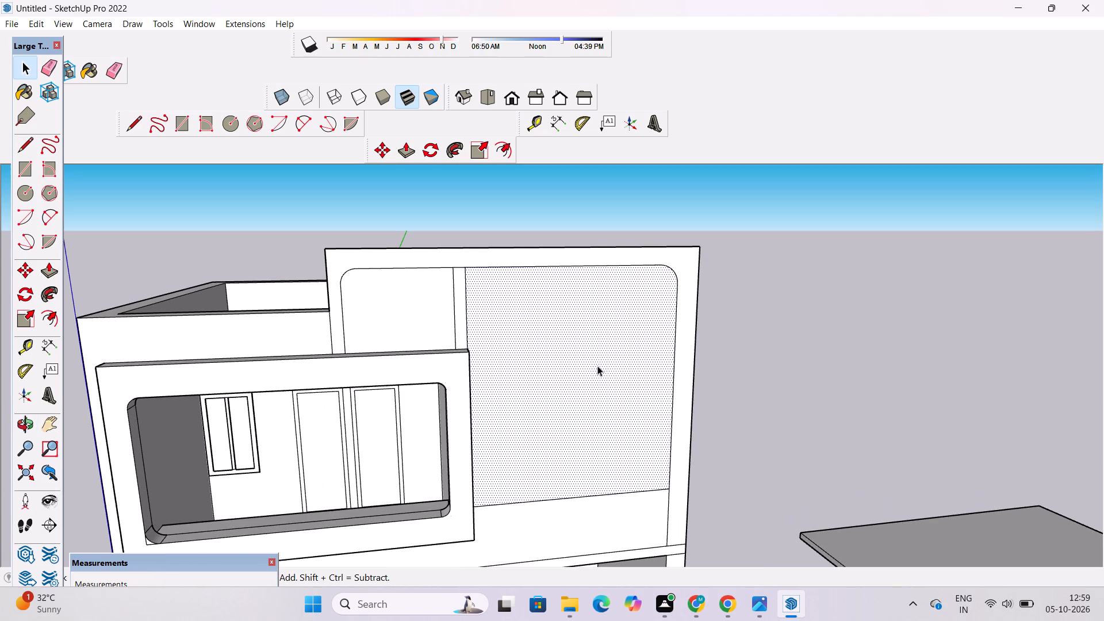
key(Delete)
scroll(476, 339, down, 1)
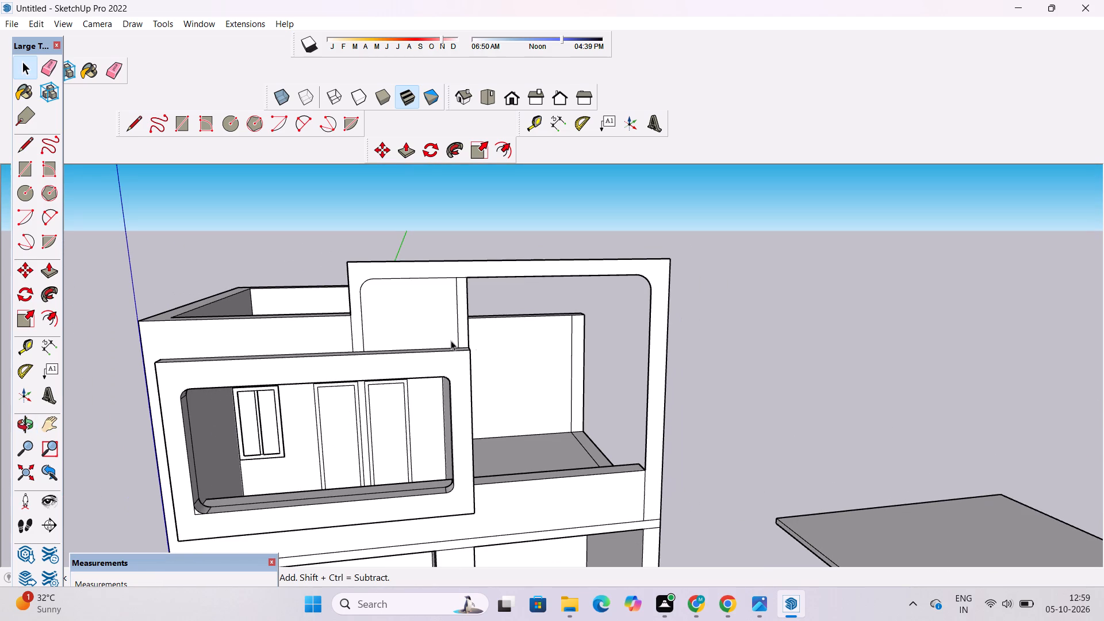
Delete the remaining smaller face inside the tall panel's rounded border, beside the lower roof parapet.
scroll(413, 352, down, 1)
click(413, 324)
key(Delete)
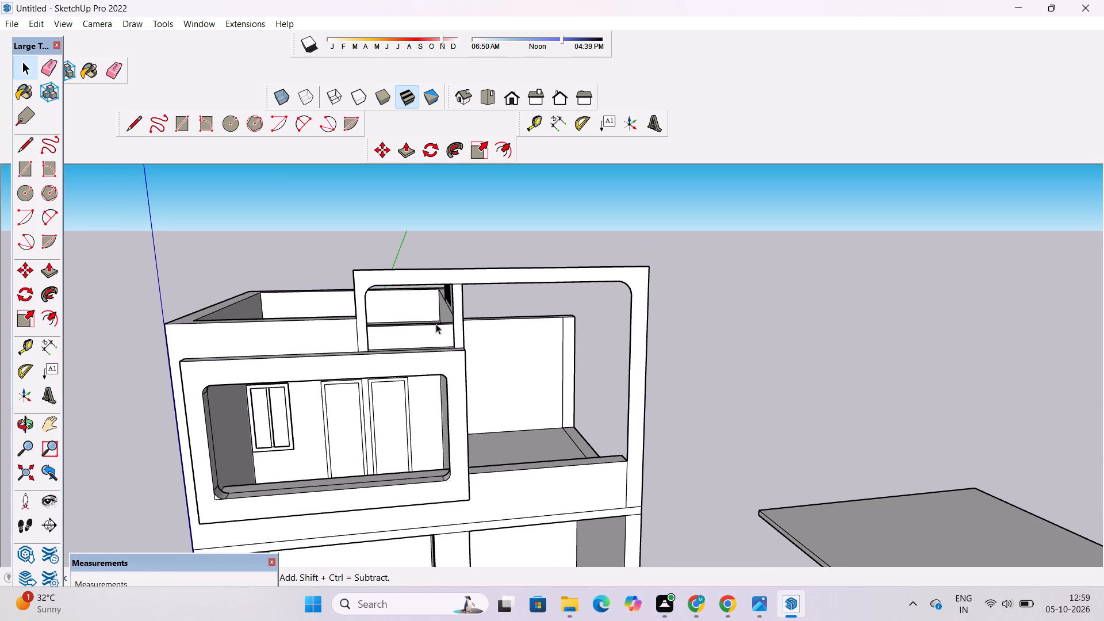
Examine the opened tall frame and its junction with the terrace and roof walls from the side, front, back and above.
key(o)
drag(606, 281, 0, 338)
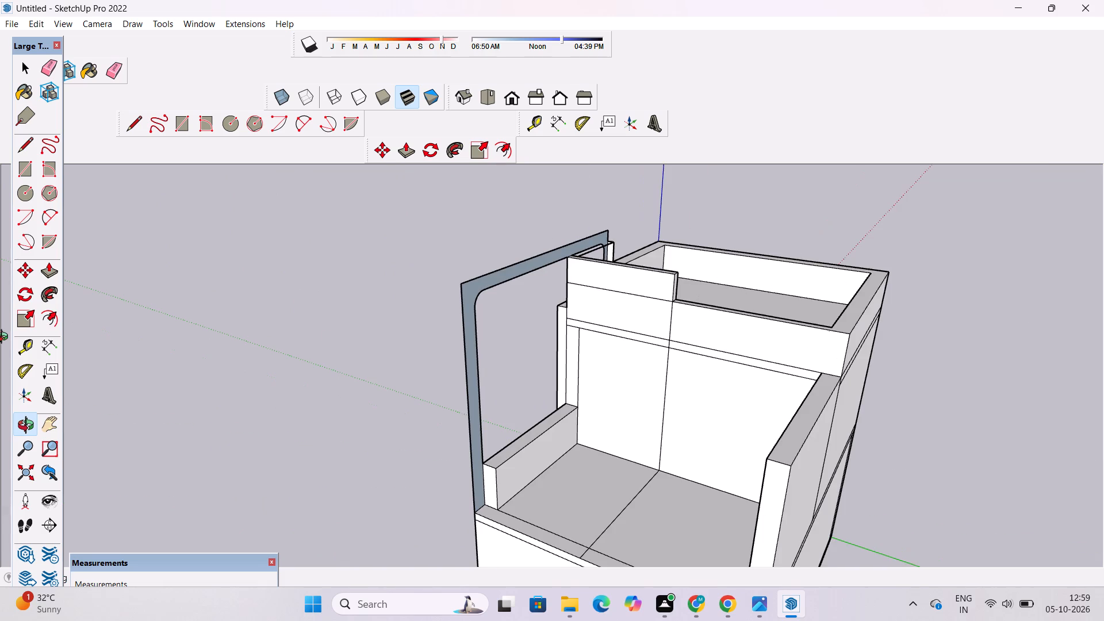
drag(514, 347, 475, 335)
scroll(475, 335, down, 2)
drag(468, 342, 488, 352)
scroll(488, 352, down, 5)
drag(473, 359, 493, 362)
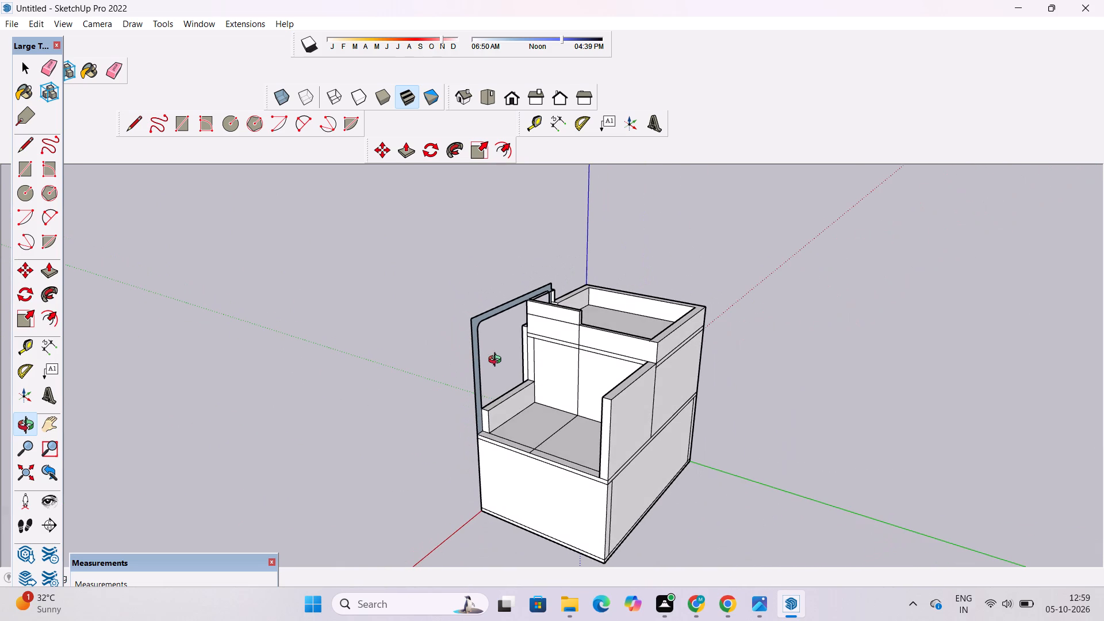
scroll(489, 350, down, 4)
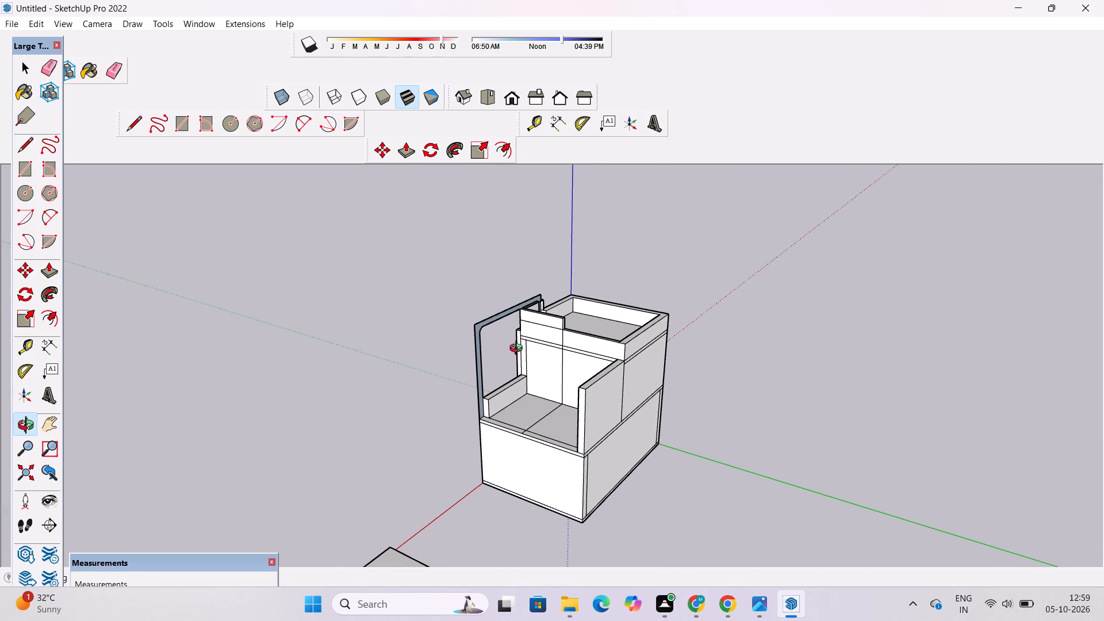
scroll(517, 350, down, 4)
drag(447, 358, 578, 331)
scroll(578, 331, down, 2)
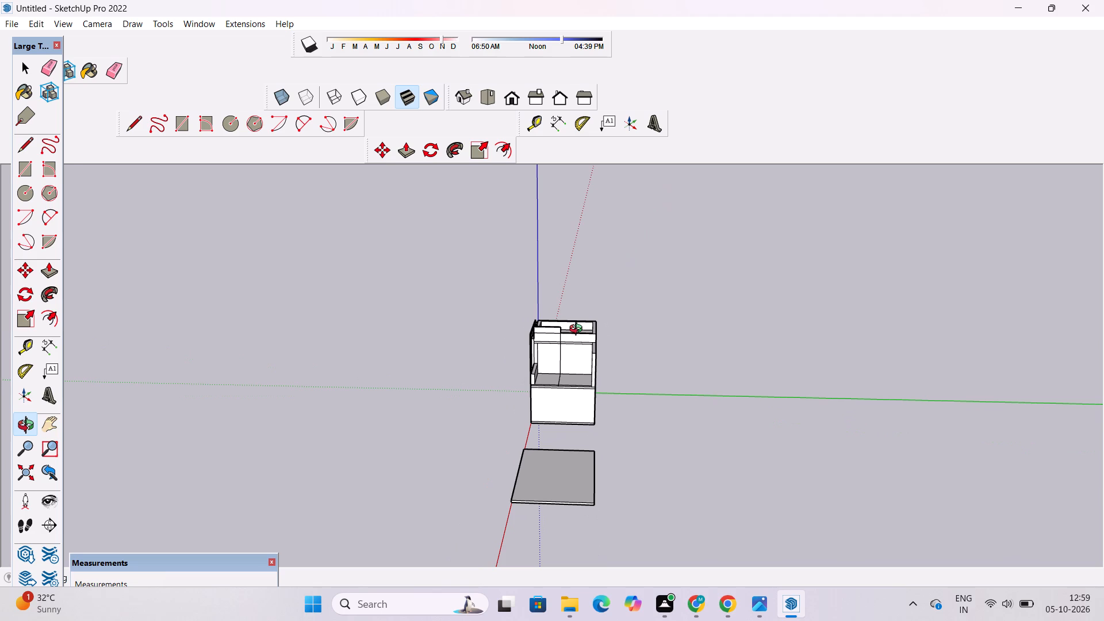
scroll(578, 330, down, 4)
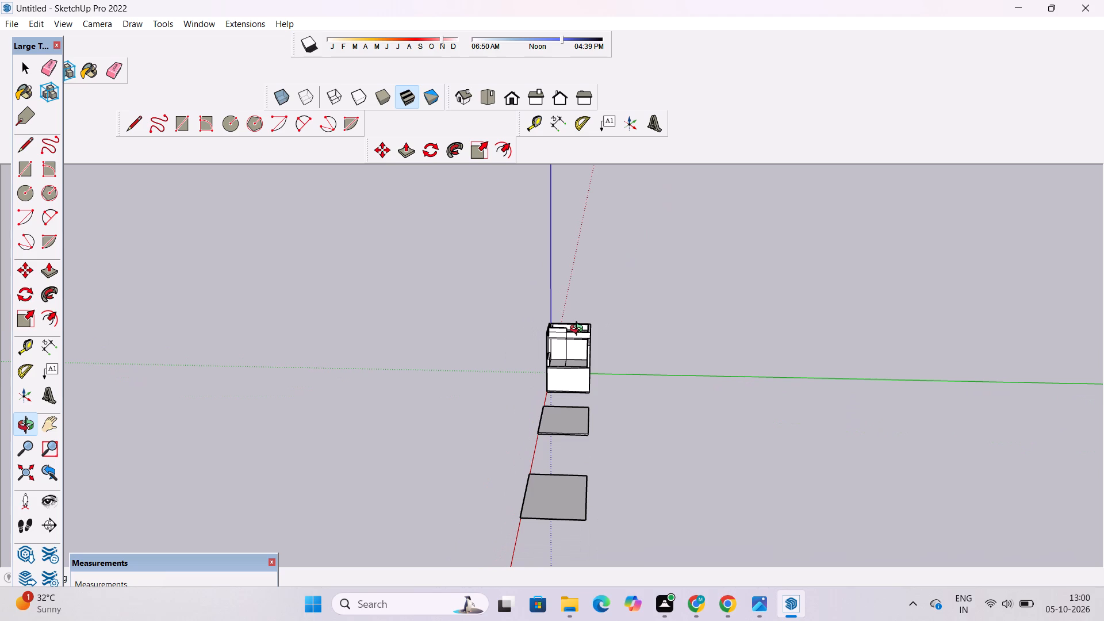
scroll(579, 330, down, 2)
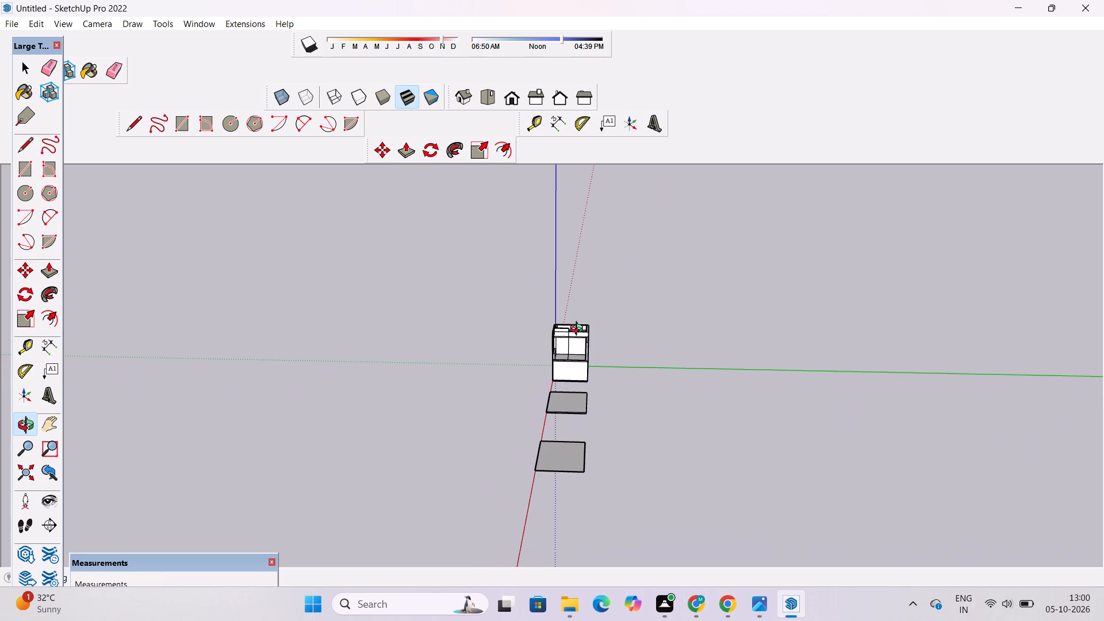
scroll(580, 335, down, 1)
scroll(609, 365, up, 10)
drag(475, 387, 930, 328)
scroll(605, 311, up, 4)
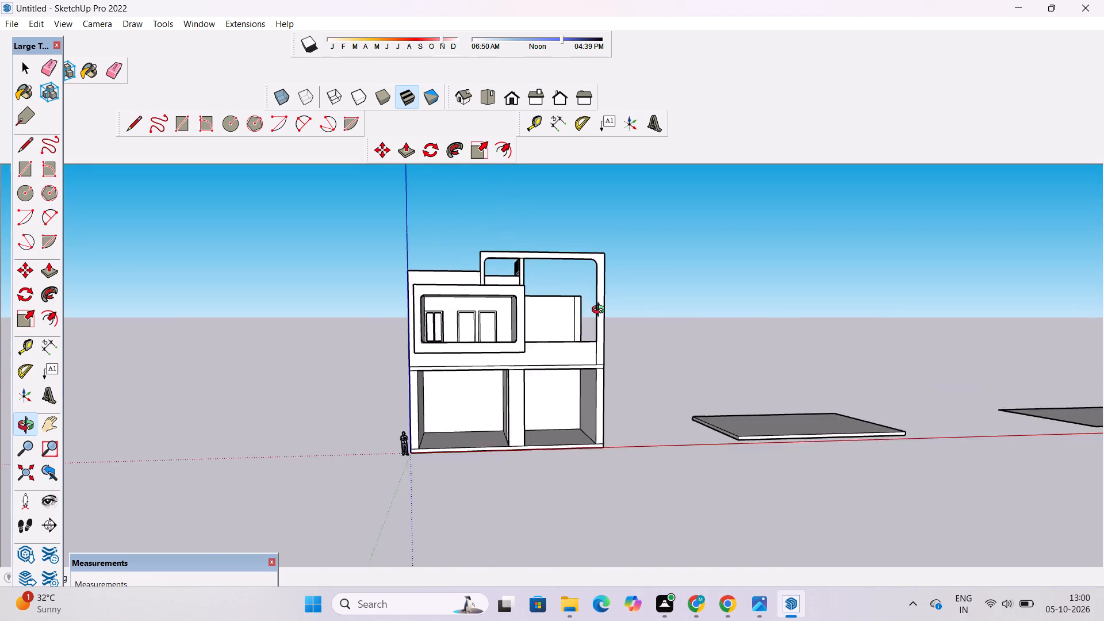
scroll(601, 311, up, 6)
drag(747, 281, 365, 323)
scroll(536, 277, up, 3)
drag(626, 263, 575, 279)
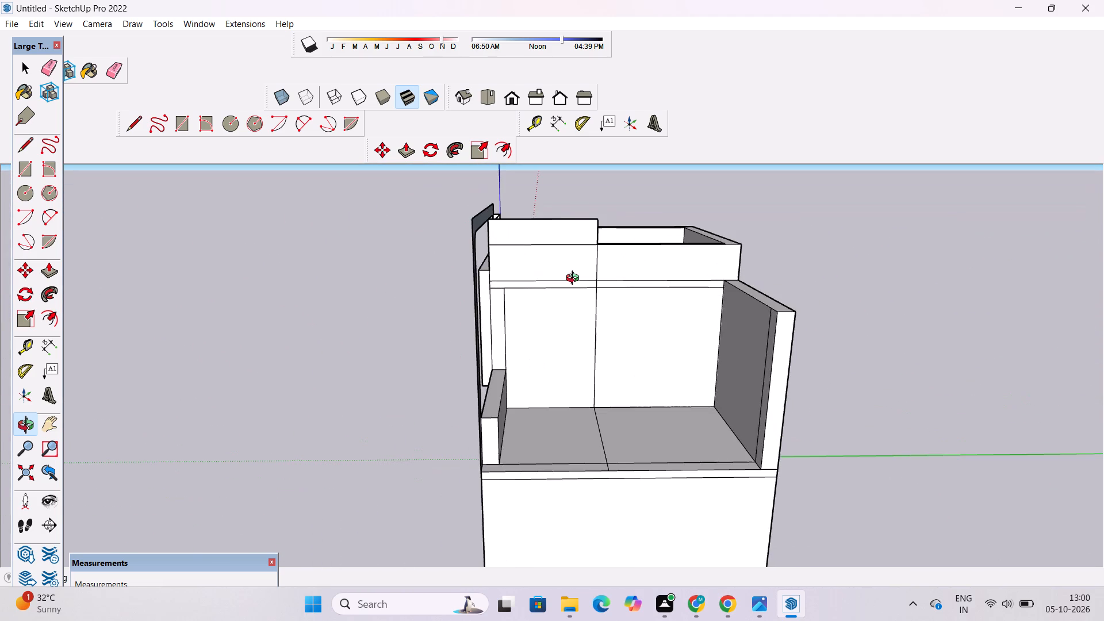
scroll(575, 279, down, 4)
drag(469, 300, 603, 363)
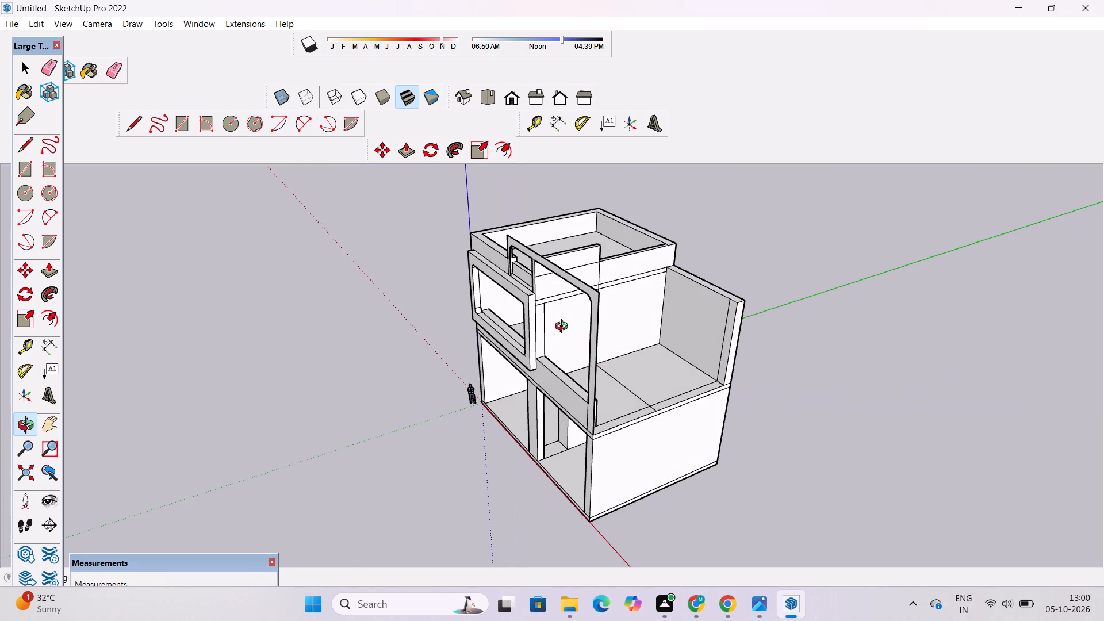
drag(504, 318, 852, 450)
scroll(584, 294, up, 4)
drag(577, 333, 882, 417)
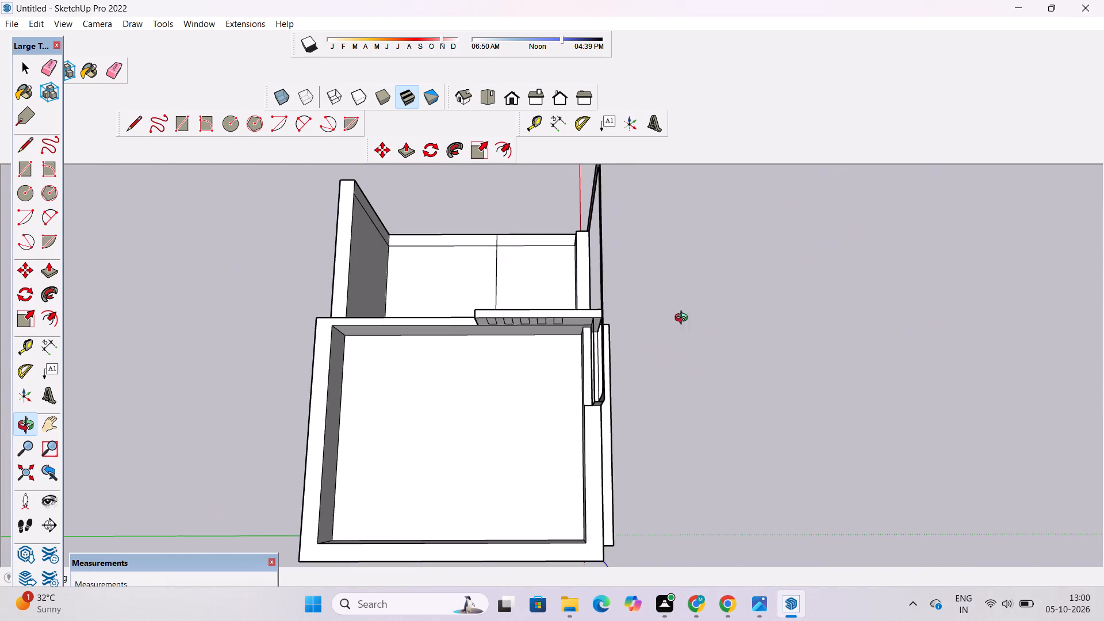
Draw a 1' line across the top of the slatted wall, parallel to the tall frame, from the inner corner.
scroll(532, 306, up, 7)
drag(616, 340, 628, 283)
shift+drag(641, 265, 541, 326)
drag(551, 333, 662, 290)
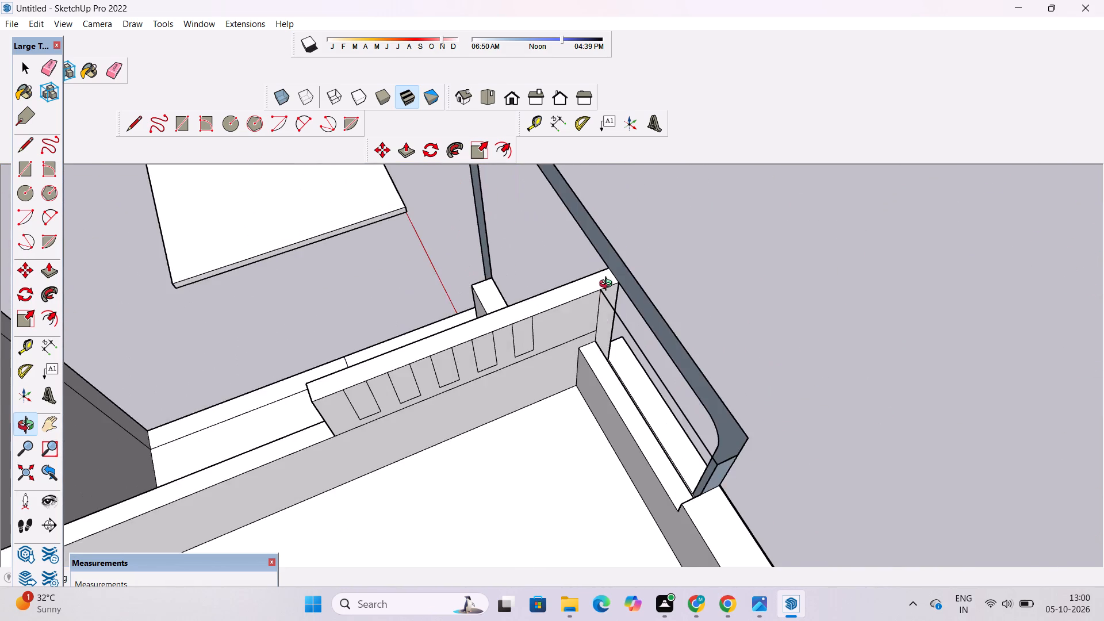
scroll(605, 285, up, 5)
shift+drag(605, 283, 576, 323)
scroll(559, 315, up, 3)
drag(550, 315, 578, 313)
scroll(575, 298, down, 1)
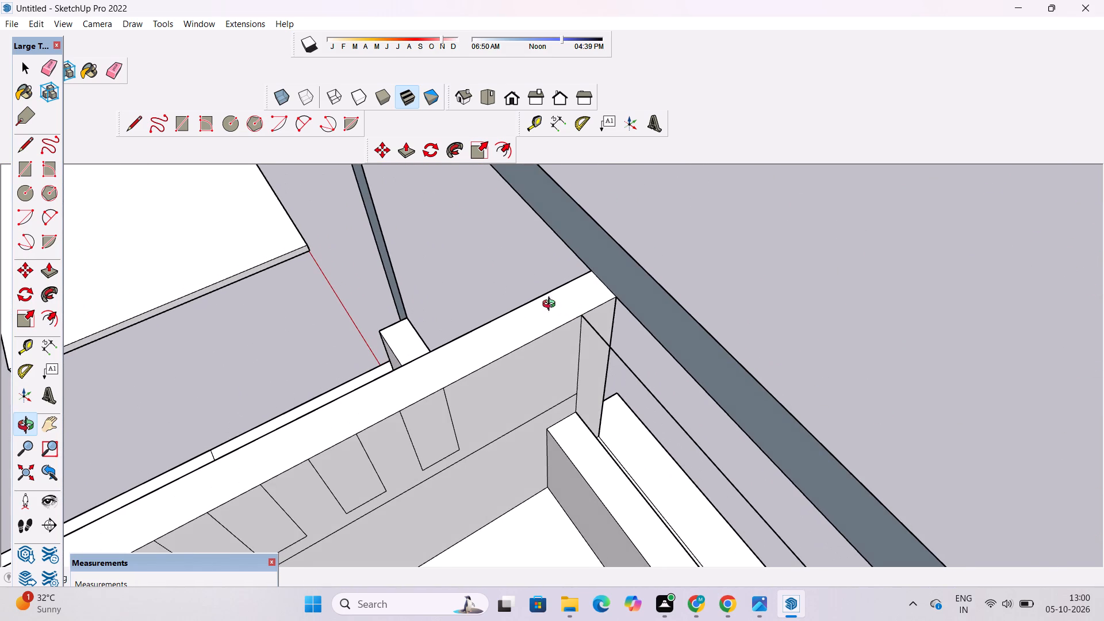
shift+drag(551, 305, 550, 319)
shift+drag(550, 319, 559, 321)
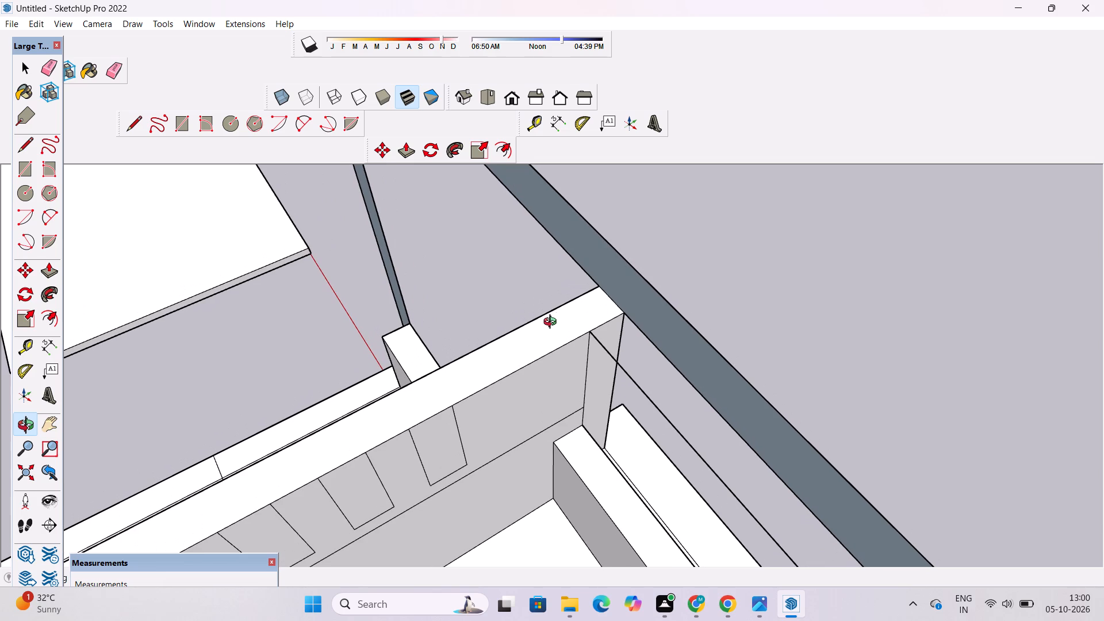
scroll(553, 323, down, 1)
shift+drag(550, 323, 531, 350)
scroll(529, 350, up, 3)
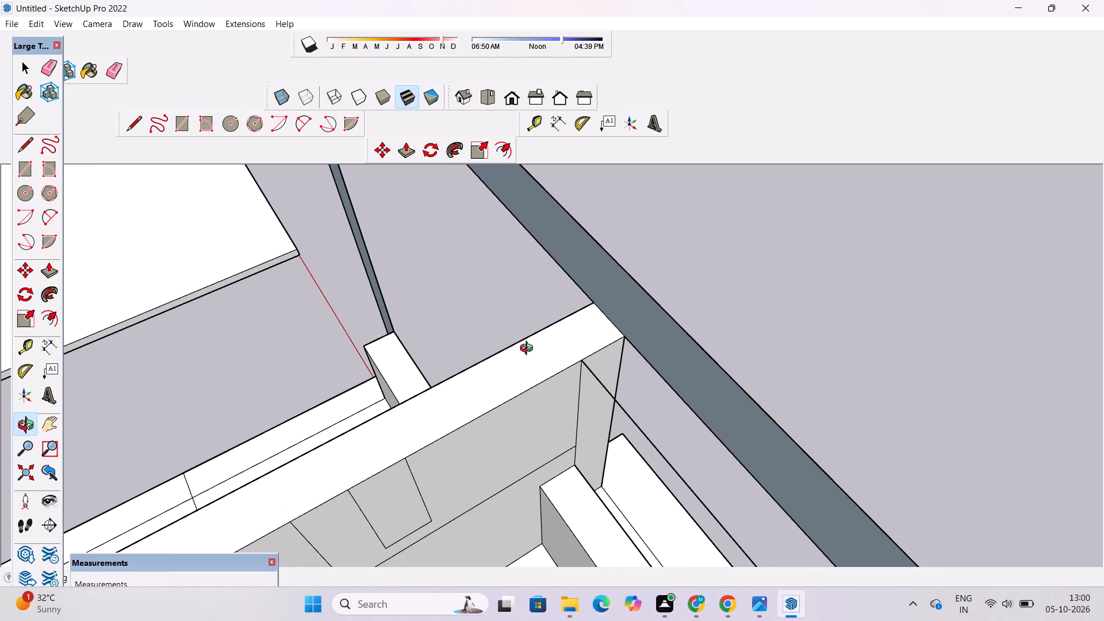
drag(529, 350, 549, 333)
scroll(549, 332, down, 6)
shift+click(554, 333)
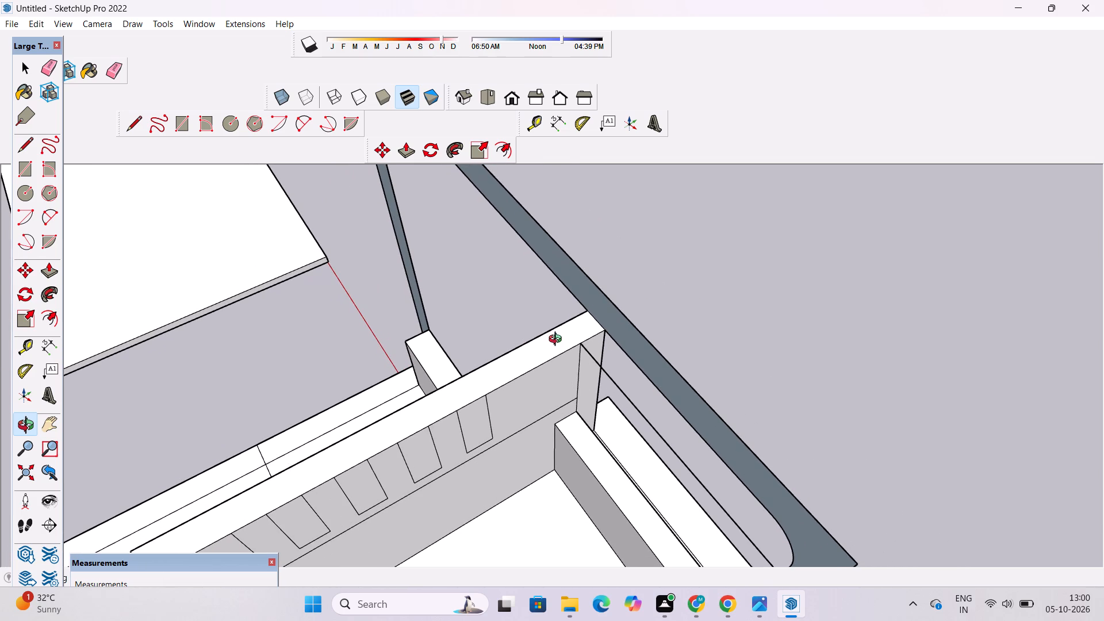
key(l)
scroll(574, 358, up, 8)
click(588, 327)
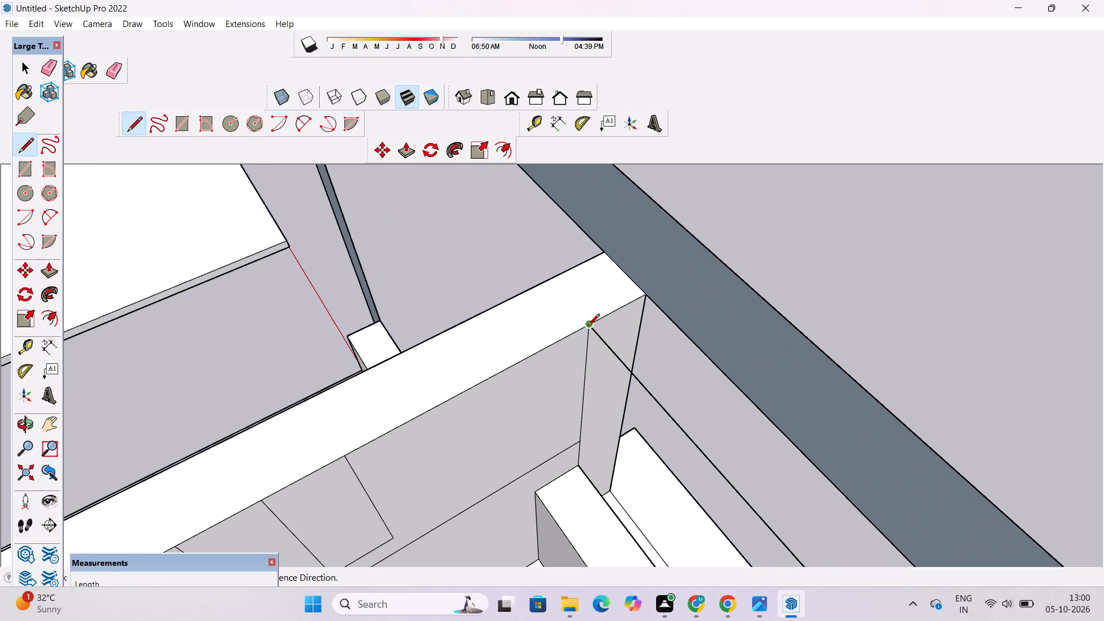
click(547, 280)
key(space)
Split the tall frame's back face with a vertical line about 1' 7 1/8" long, from the slatted wall's top corner to the frame's upper edge.
scroll(519, 266, down, 1)
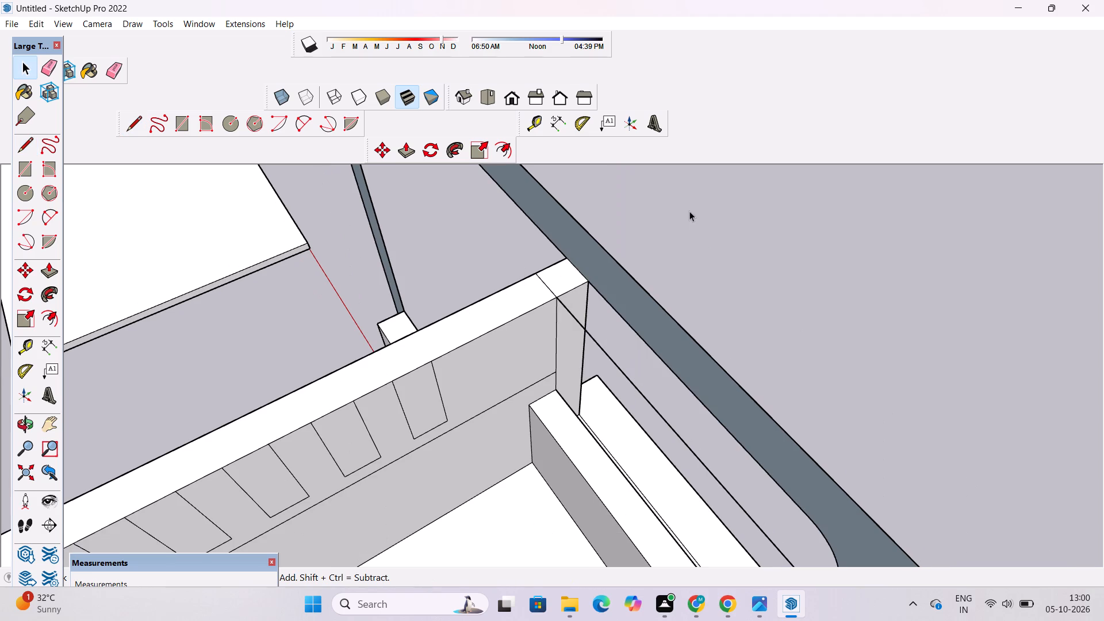
scroll(691, 217, down, 4)
scroll(686, 290, up, 6)
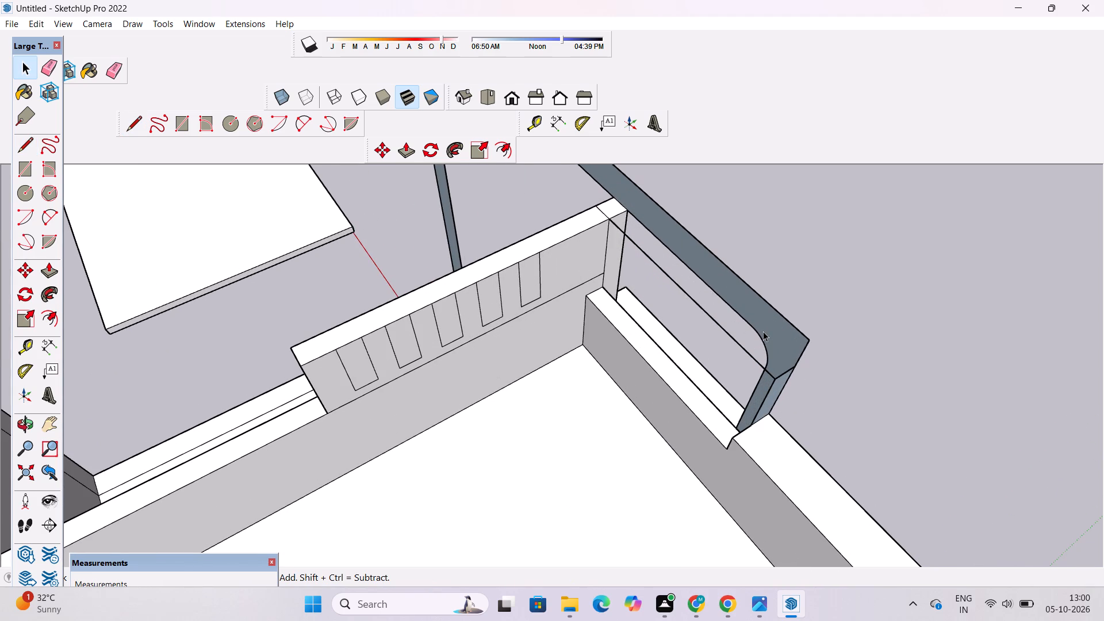
click(776, 333)
scroll(771, 346, down, 4)
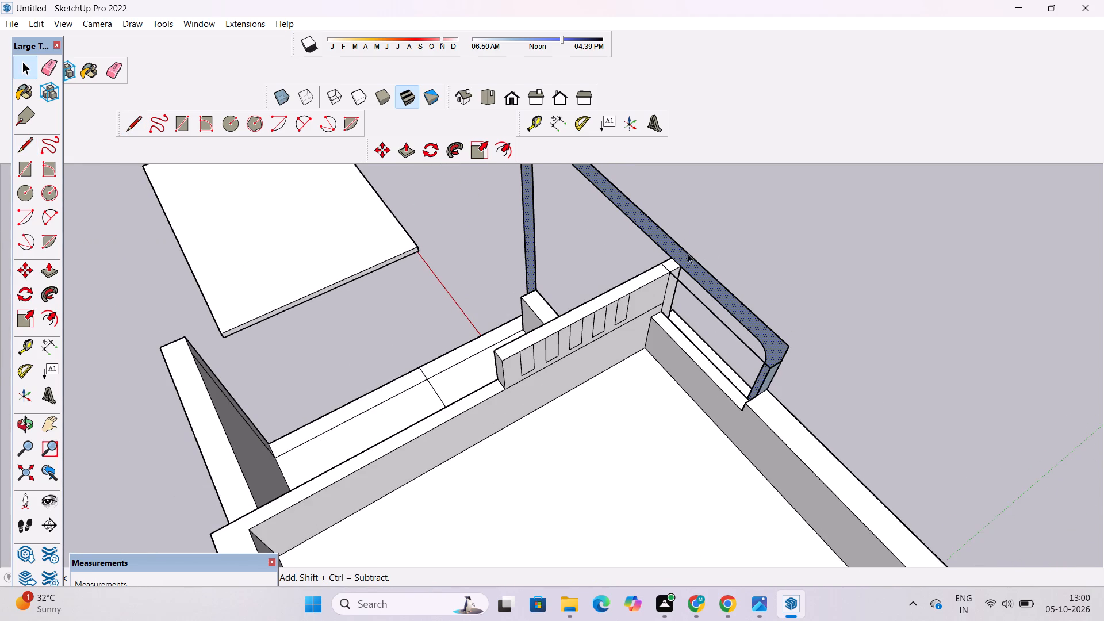
scroll(686, 251, up, 7)
key(l)
scroll(653, 252, up, 5)
scroll(616, 259, down, 5)
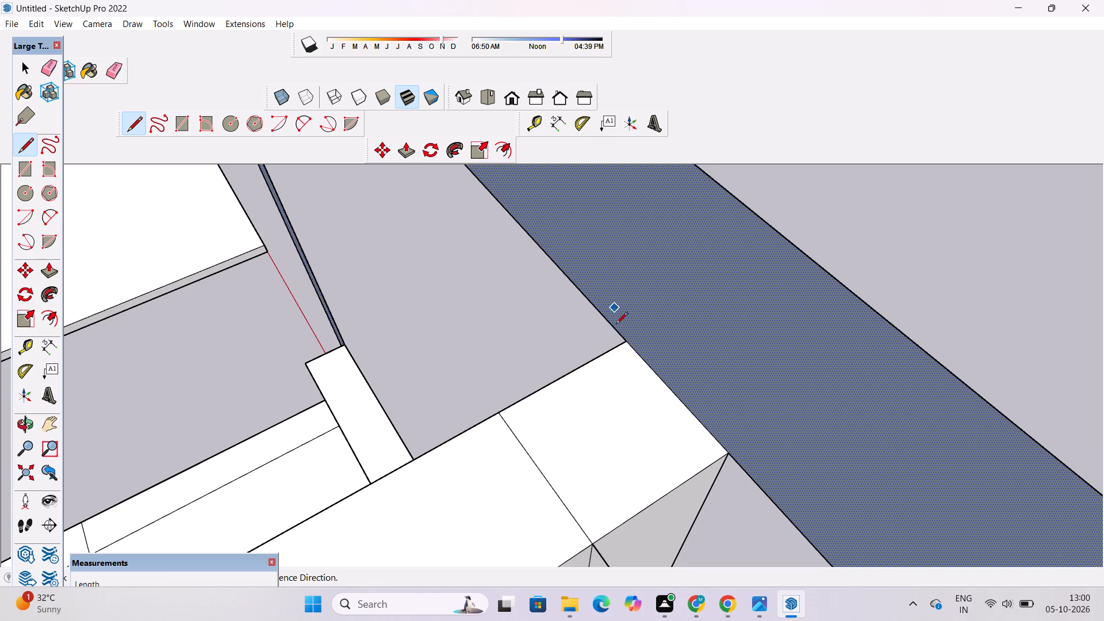
click(623, 343)
scroll(623, 343, down, 5)
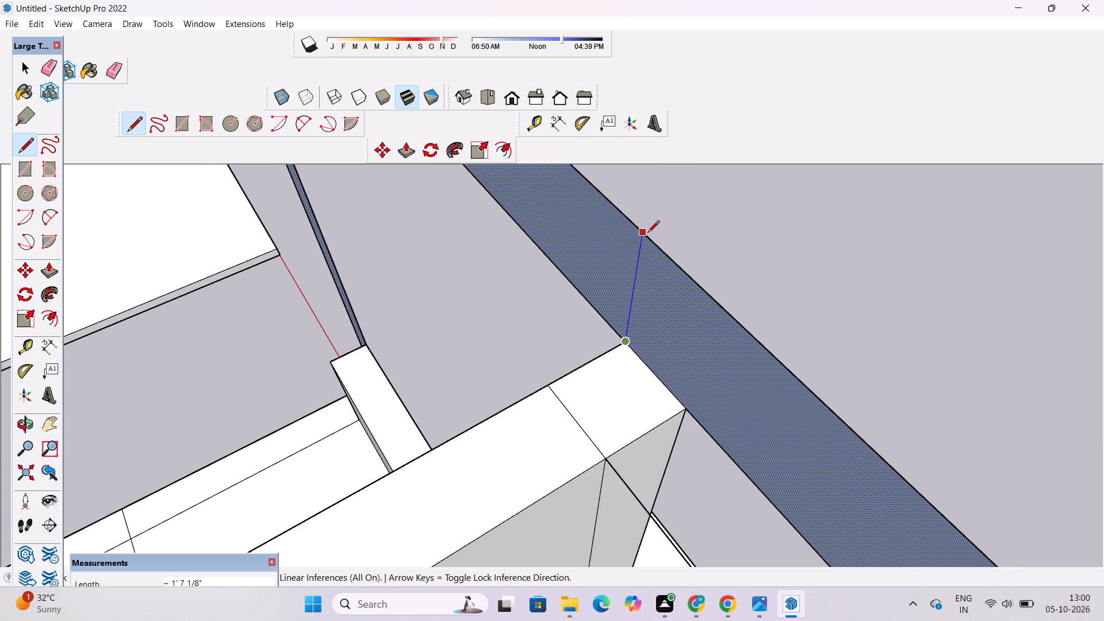
click(642, 233)
key(space)
scroll(591, 264, down, 6)
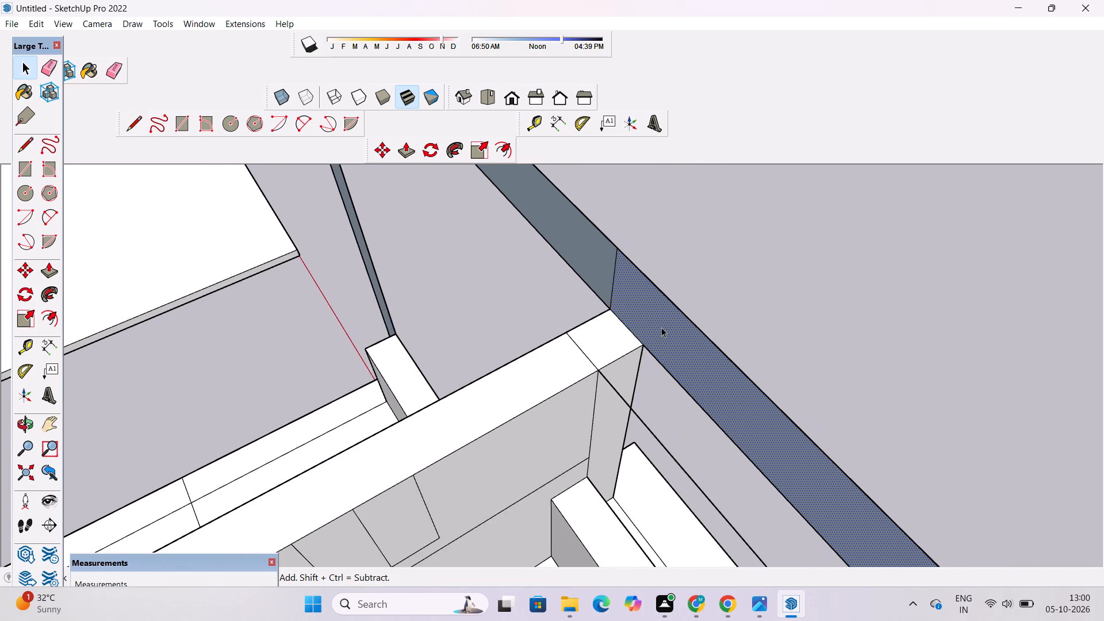
Push/Pull the split section of the frame's back face, on the roof parapet side, by 1' towards the roof.
scroll(618, 300, down, 6)
key(p)
scroll(637, 336, down, 5)
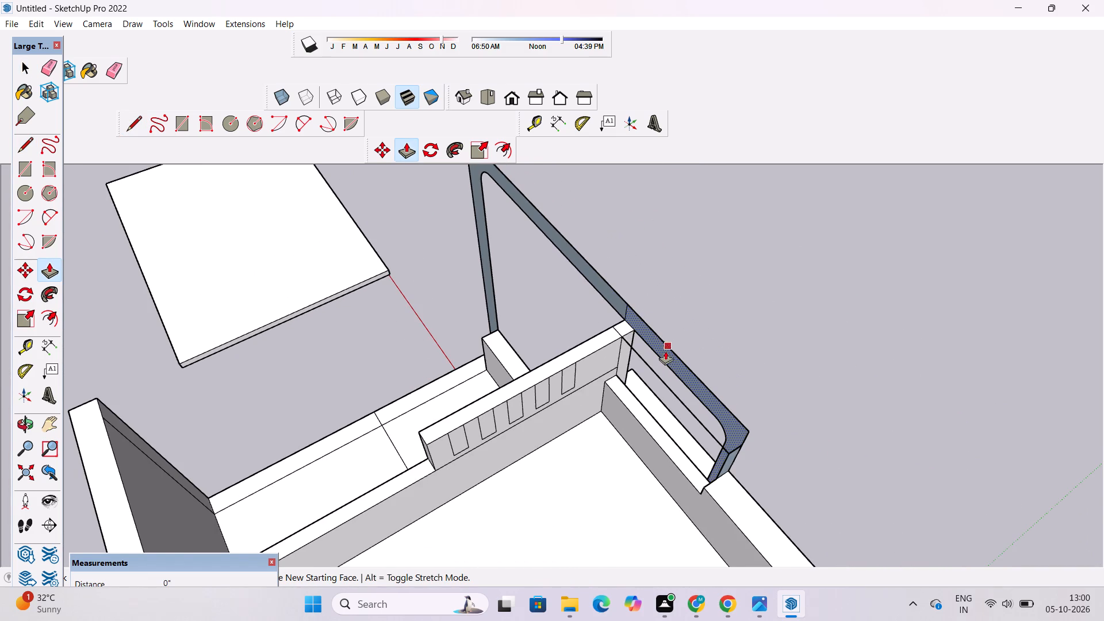
scroll(669, 356, up, 2)
click(670, 357)
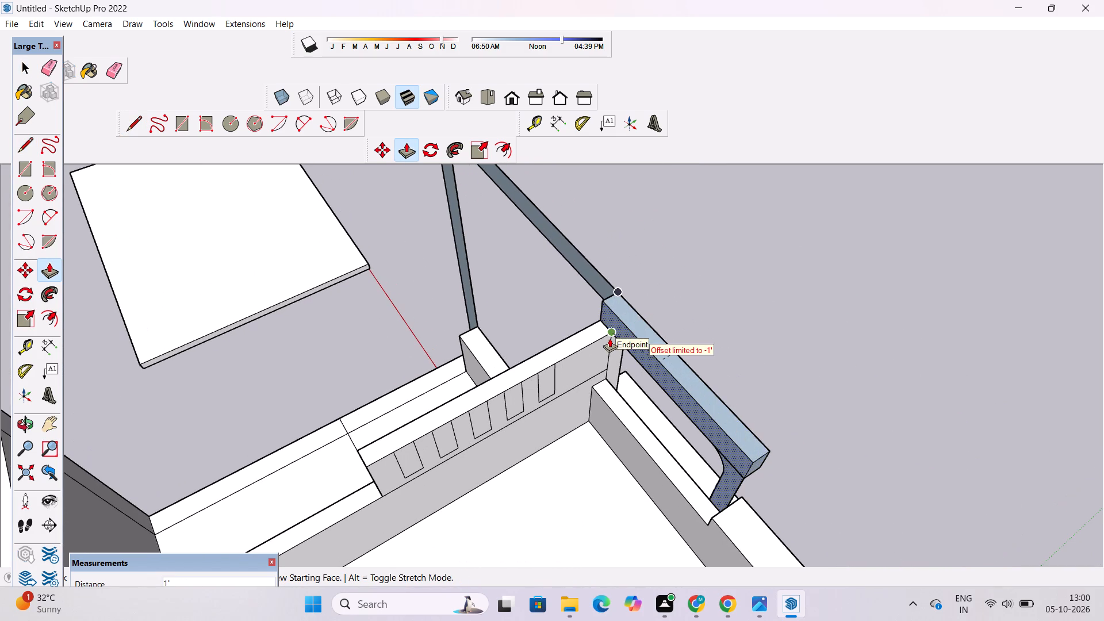
click(611, 335)
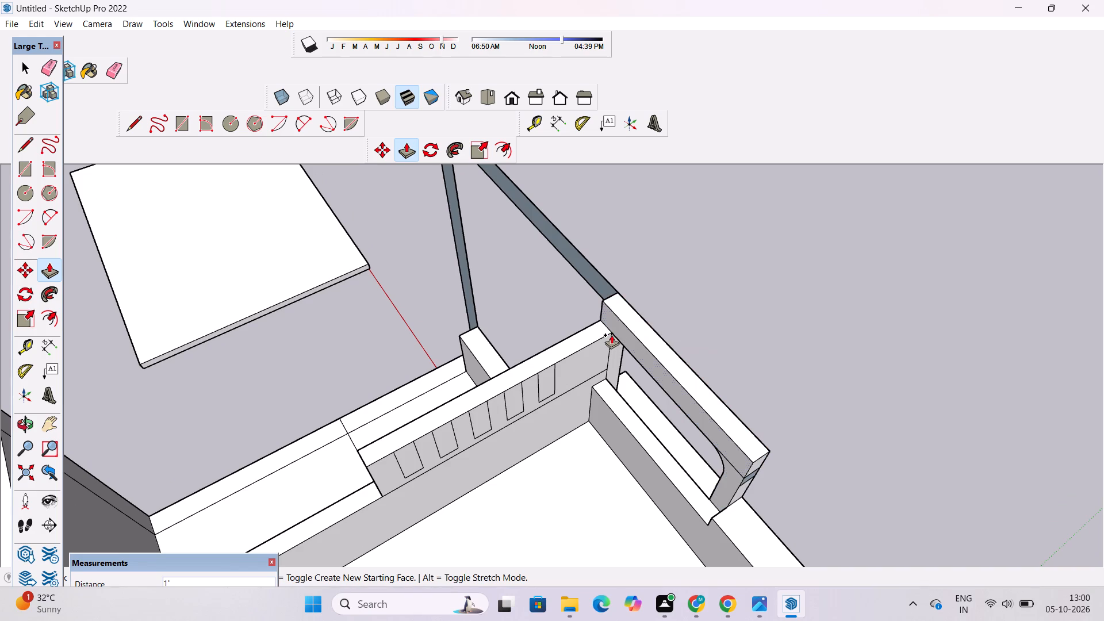
Examine the thickened part of the tall frame from above, from its outer side and from the front.
key(o)
scroll(608, 317, down, 6)
drag(777, 340, 588, 304)
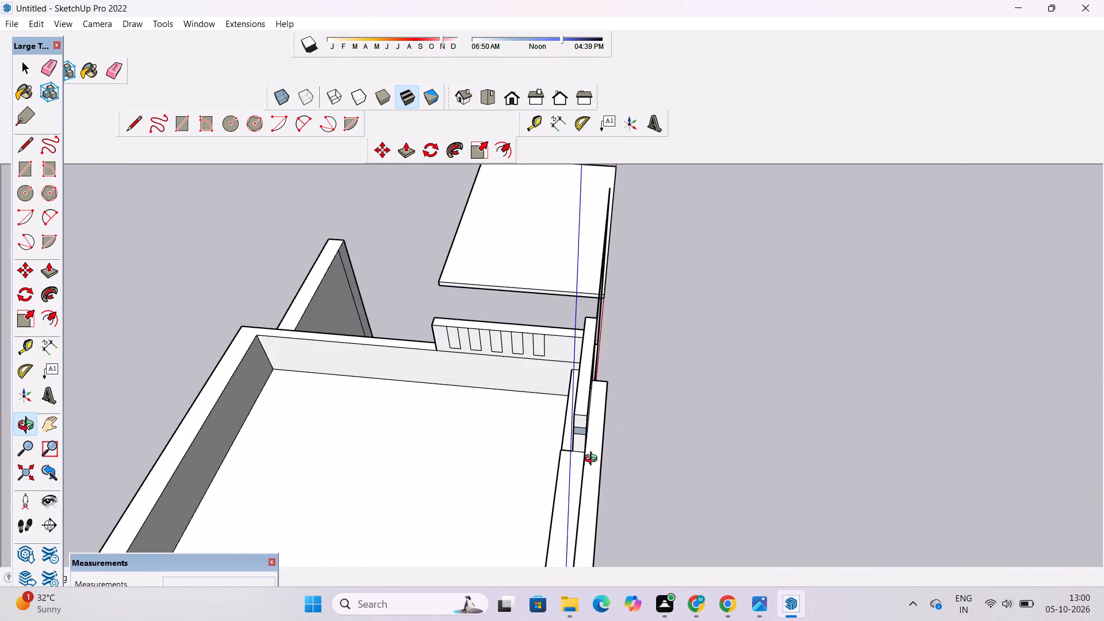
scroll(593, 460, up, 1)
scroll(594, 458, down, 2)
scroll(553, 463, up, 4)
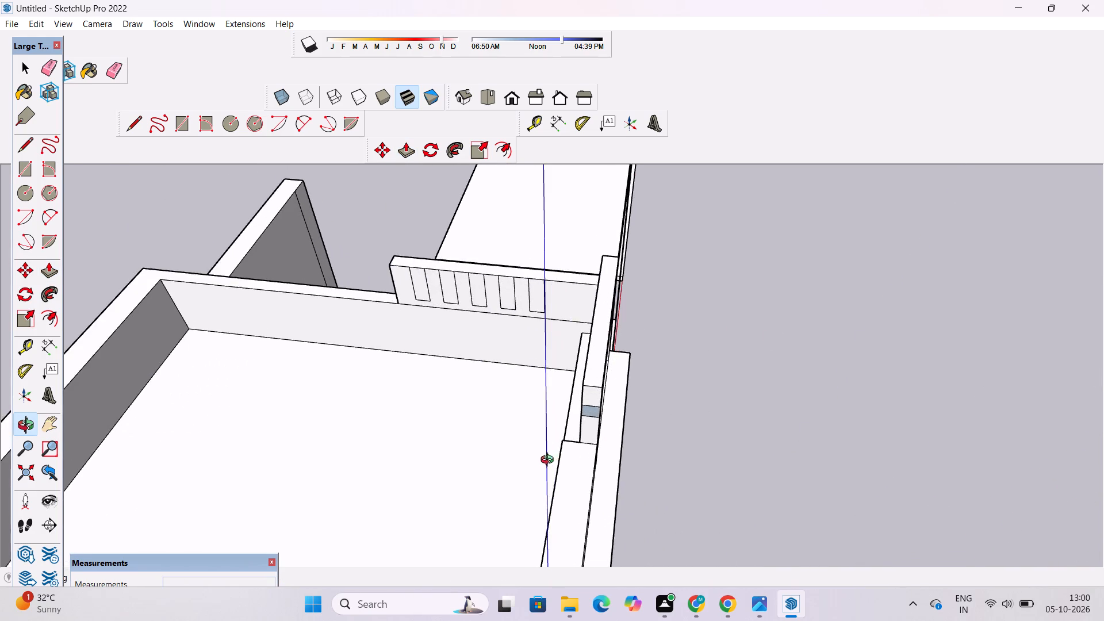
drag(574, 439, 629, 261)
scroll(629, 261, up, 4)
drag(653, 236, 497, 290)
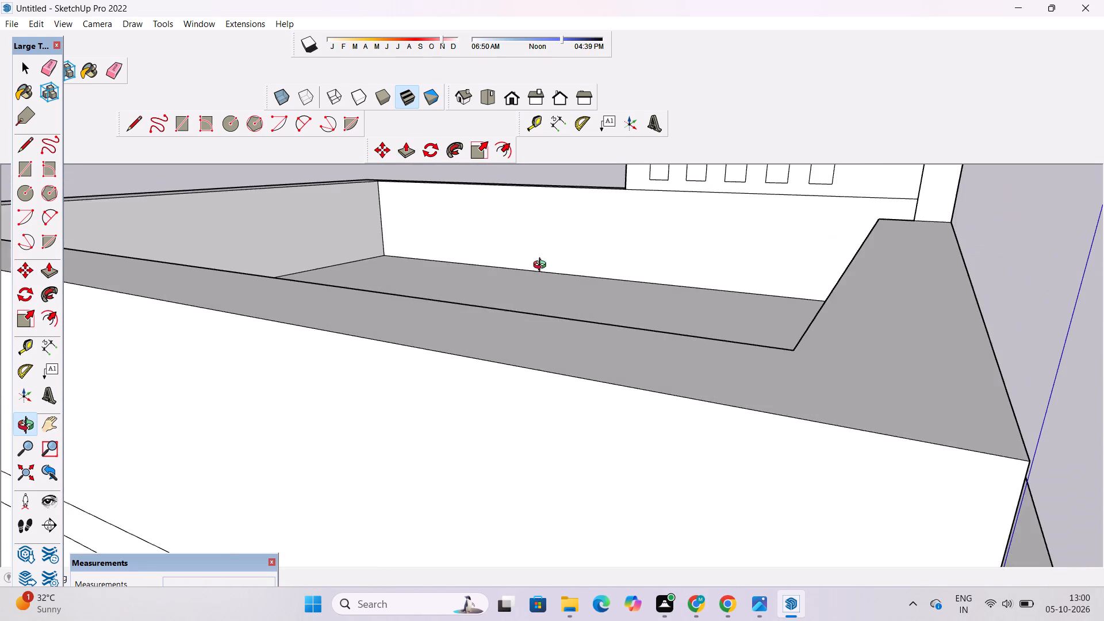
scroll(542, 276, down, 5)
shift+drag(737, 293, 642, 413)
scroll(685, 321, up, 11)
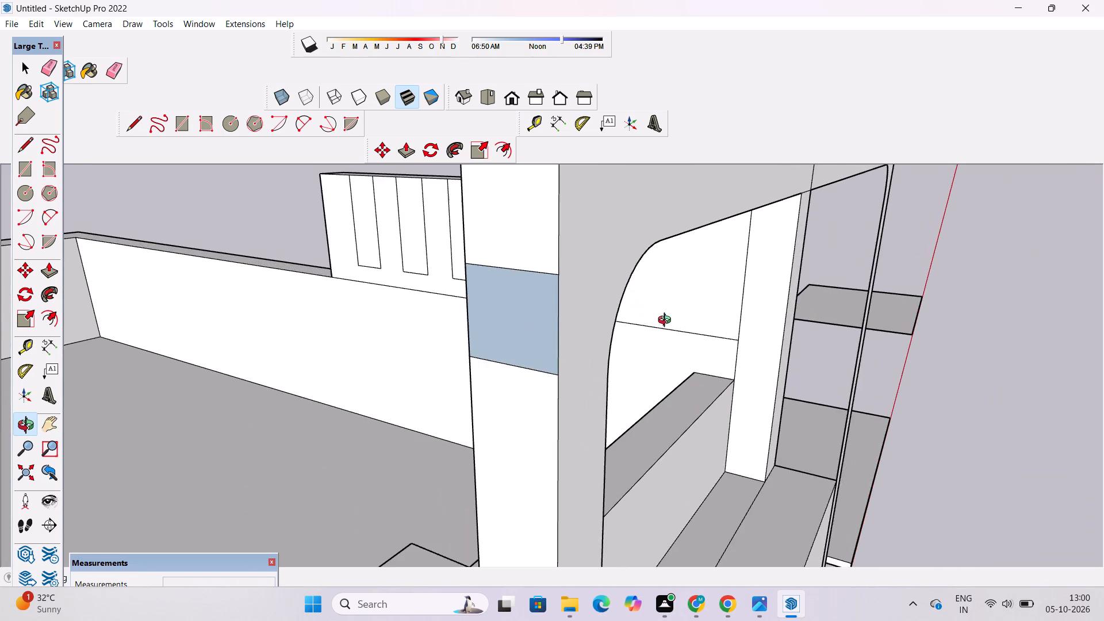
drag(662, 321, 404, 252)
drag(404, 252, 522, 302)
scroll(550, 286, down, 5)
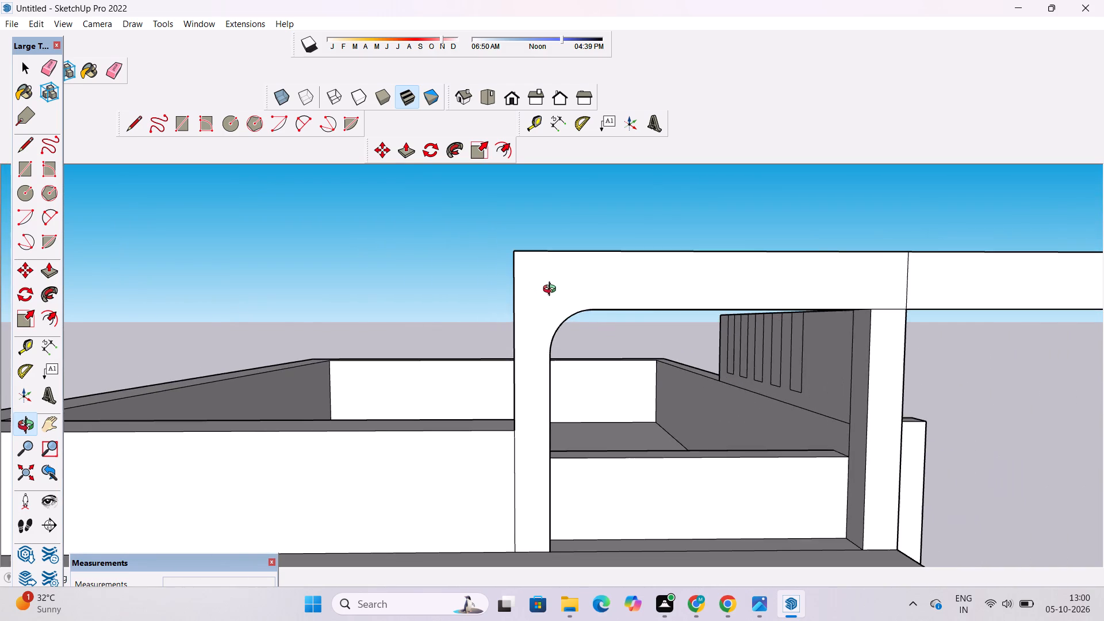
Push/Pull the small blue-grey face on the outer side edge of the tall frame slightly.
drag(462, 332, 738, 262)
scroll(572, 344, up, 4)
drag(558, 336, 849, 428)
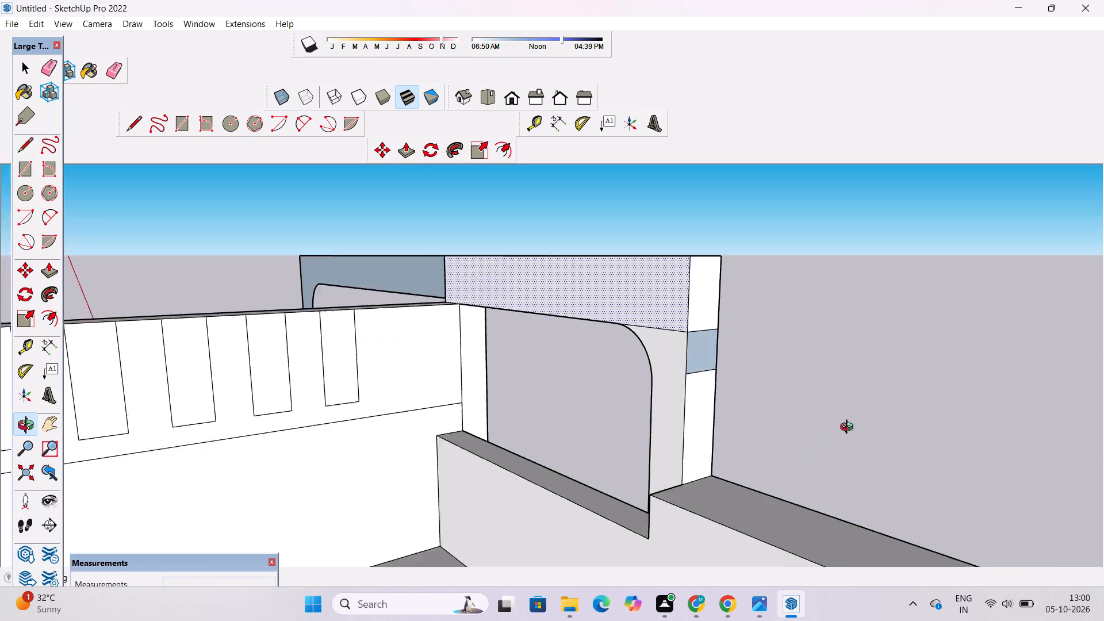
drag(849, 428, 853, 419)
scroll(703, 337, up, 5)
shift+drag(703, 343, 617, 336)
shift+drag(607, 343, 641, 386)
scroll(640, 383, up, 3)
shift+drag(637, 377, 589, 376)
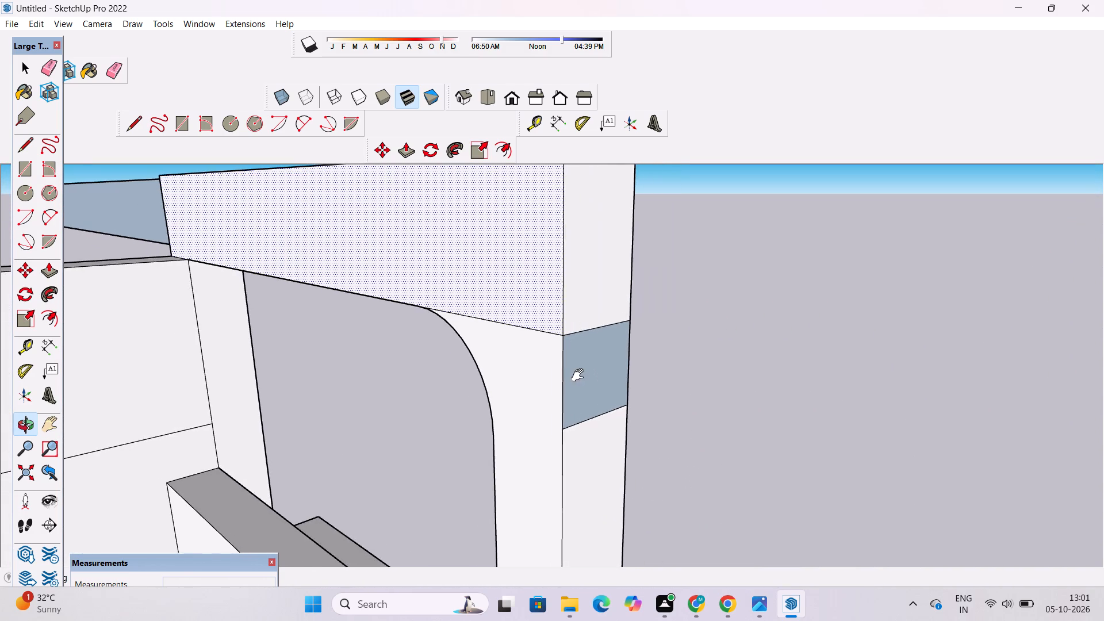
shift+scroll(580, 375, up, 4)
shift+drag(581, 379, 532, 373)
key(space)
click(526, 363)
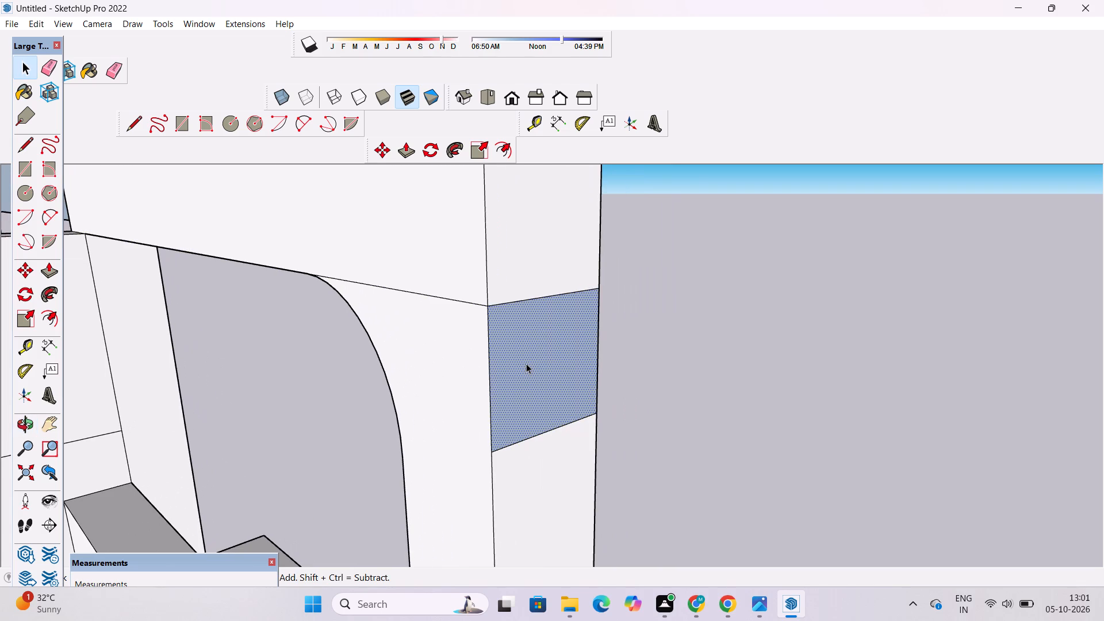
key(p)
click(526, 363)
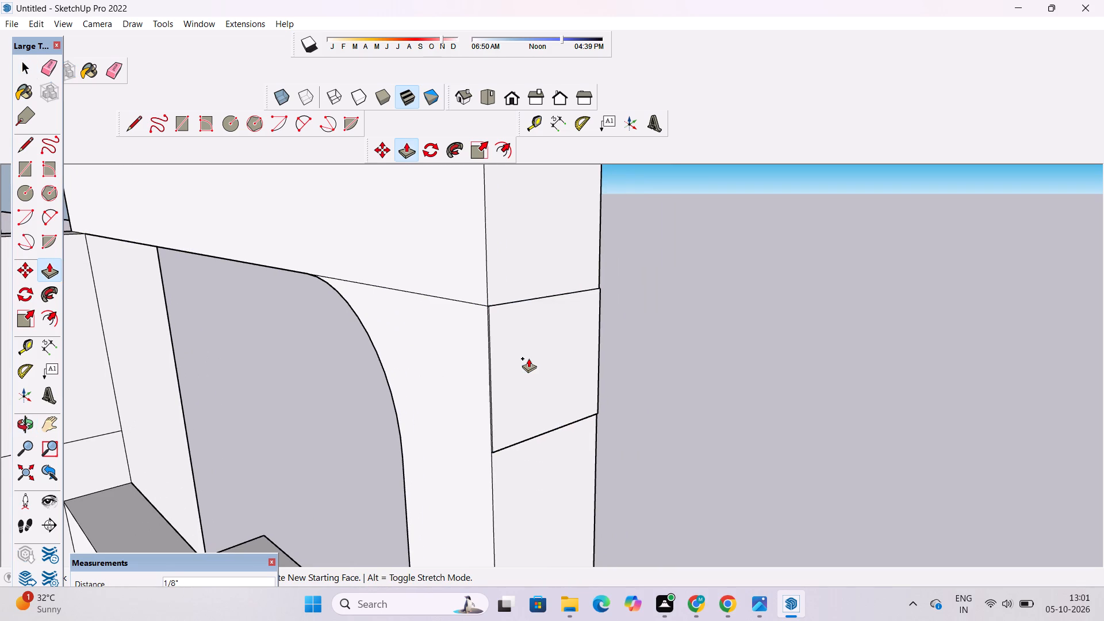
scroll(528, 358, up, 3)
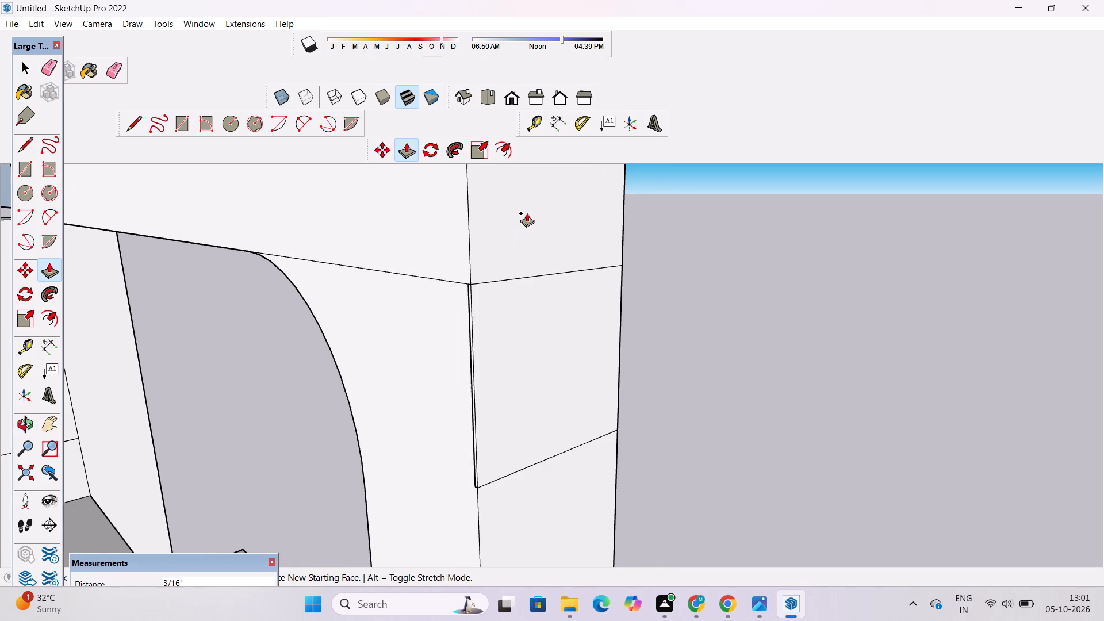
click(528, 209)
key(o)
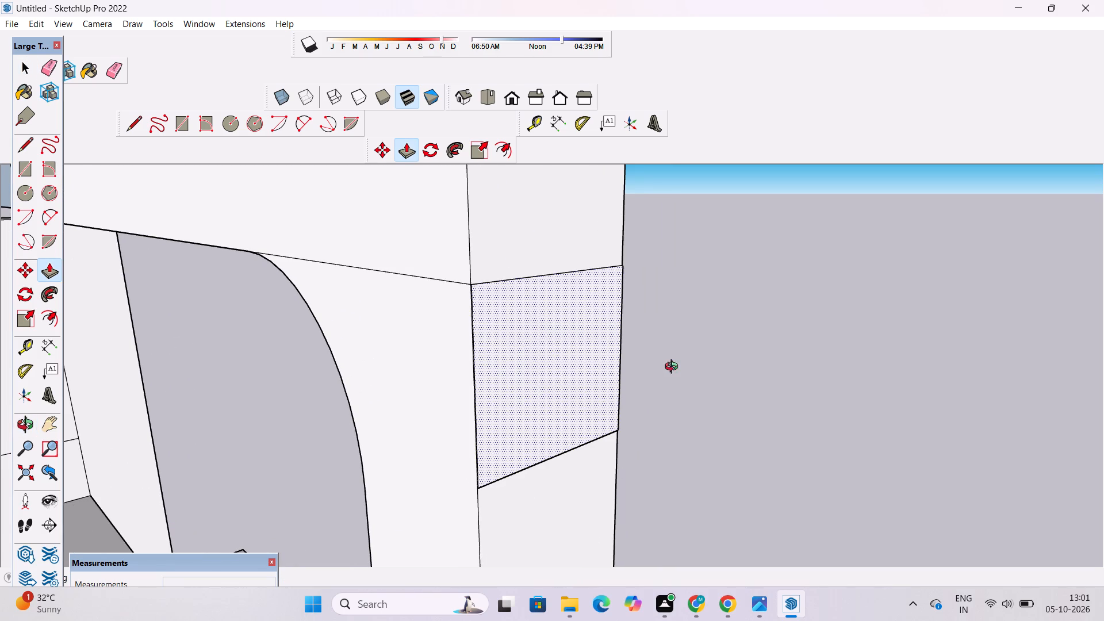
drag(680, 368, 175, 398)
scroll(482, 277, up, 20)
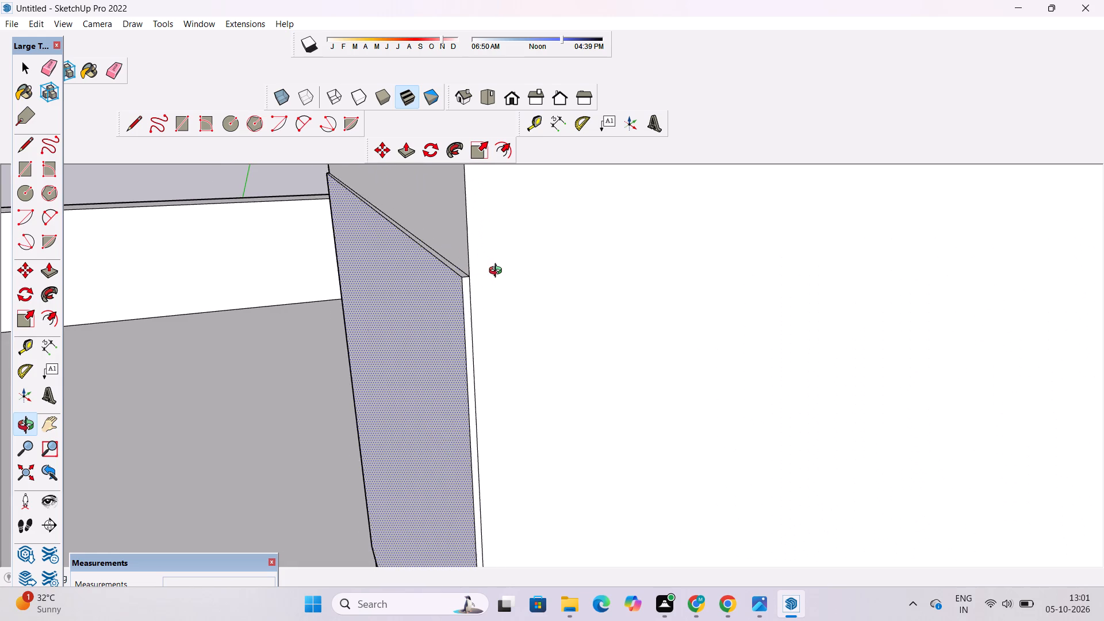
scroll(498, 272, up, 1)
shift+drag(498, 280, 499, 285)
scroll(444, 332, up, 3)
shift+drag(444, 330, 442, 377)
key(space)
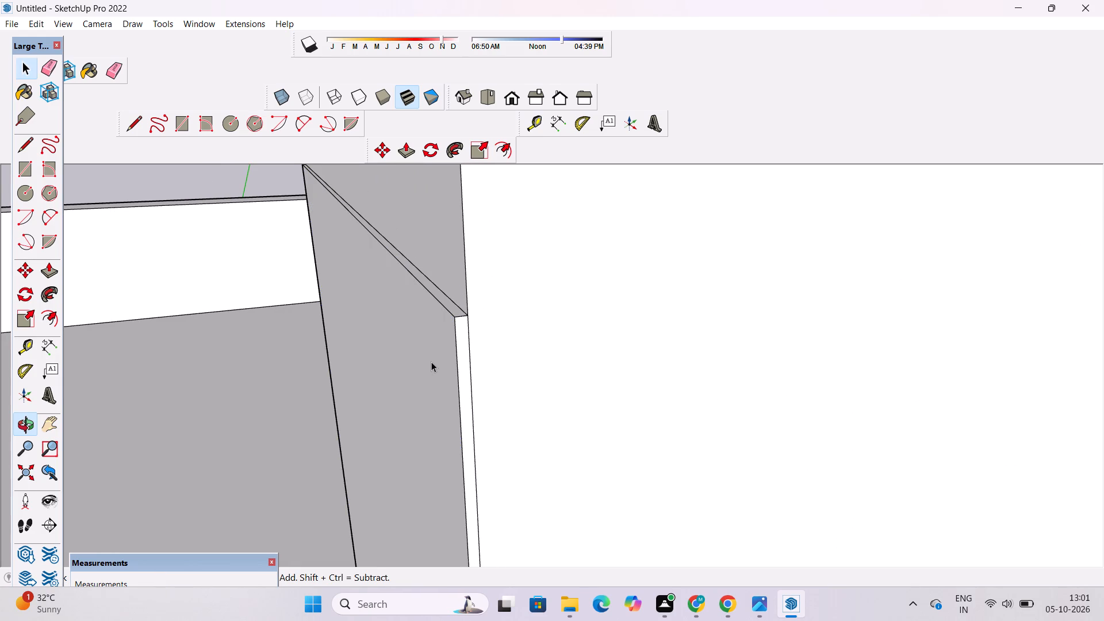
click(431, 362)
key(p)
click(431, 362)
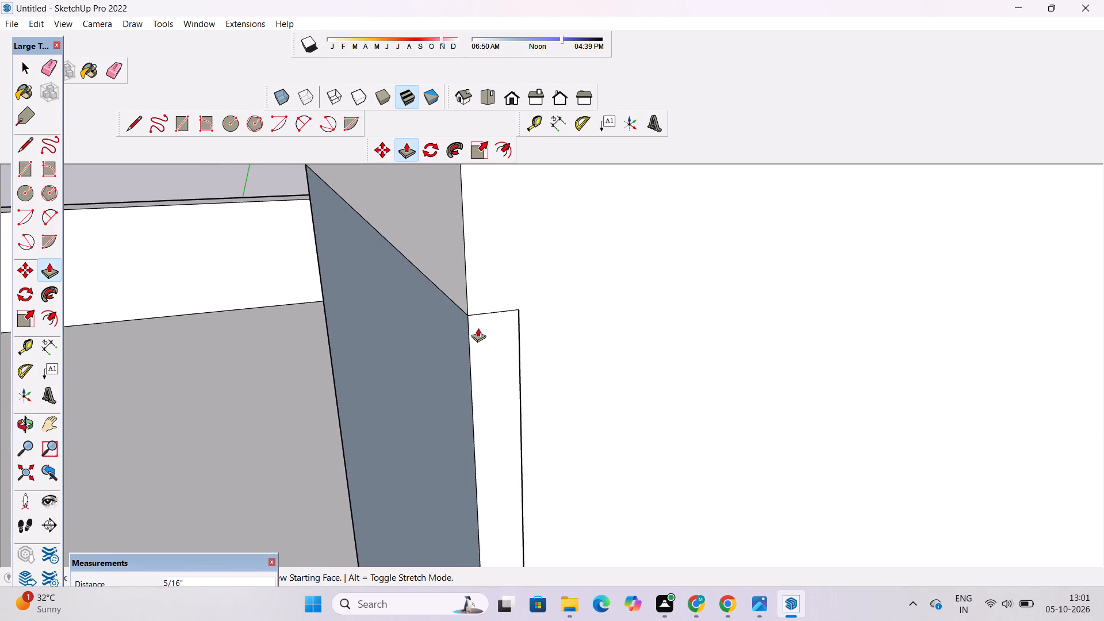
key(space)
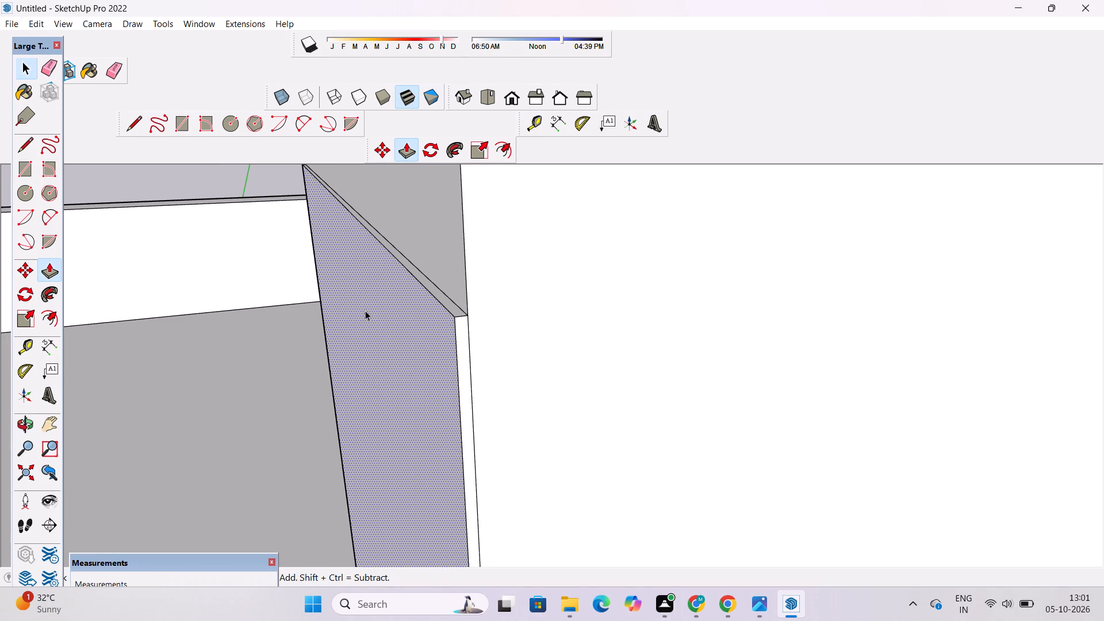
Examine the tall frame and the upper terrace from the front, the outer side, above and behind.
key(o)
scroll(461, 258, down, 20)
scroll(482, 270, down, 6)
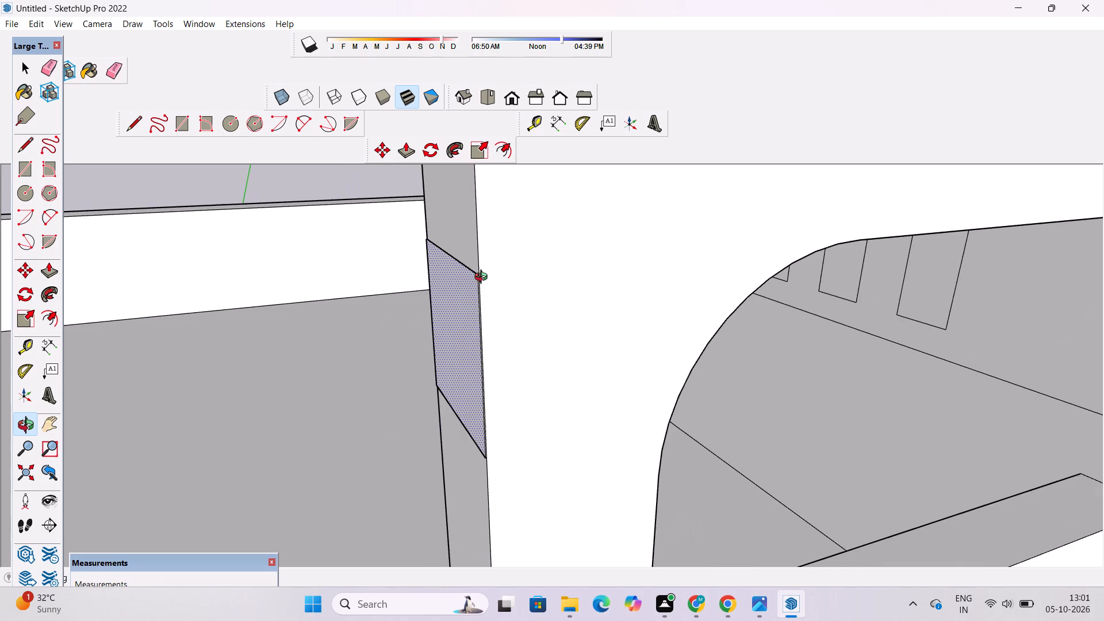
shift+drag(539, 298, 468, 323)
scroll(470, 305, down, 6)
drag(588, 371, 493, 289)
scroll(486, 288, down, 8)
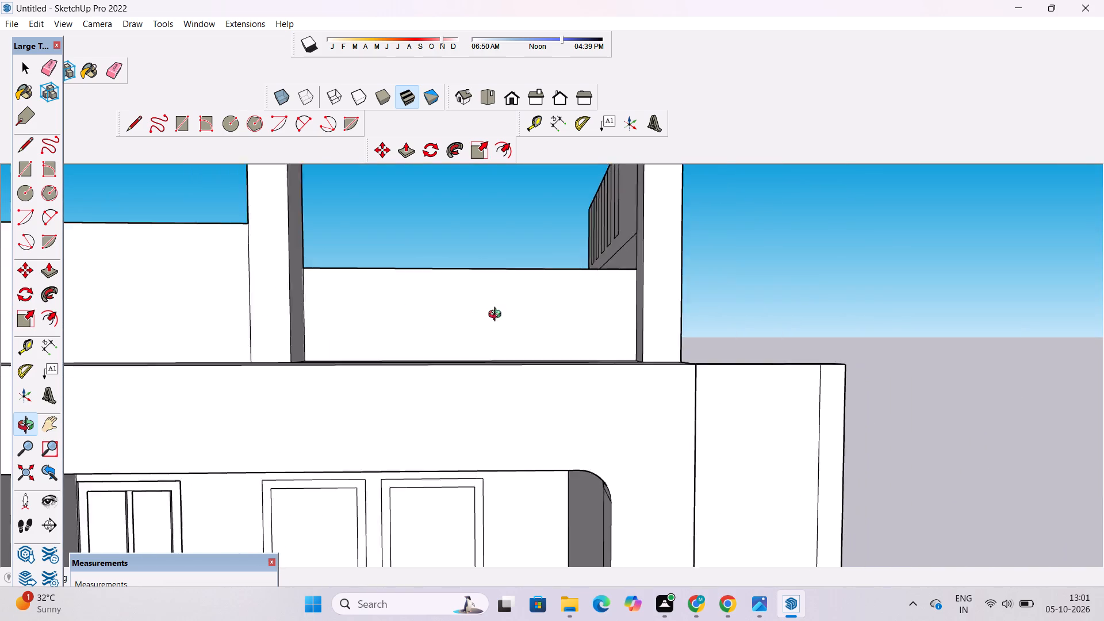
scroll(497, 316, down, 3)
shift+drag(619, 300, 516, 409)
scroll(543, 350, down, 5)
drag(662, 346, 308, 386)
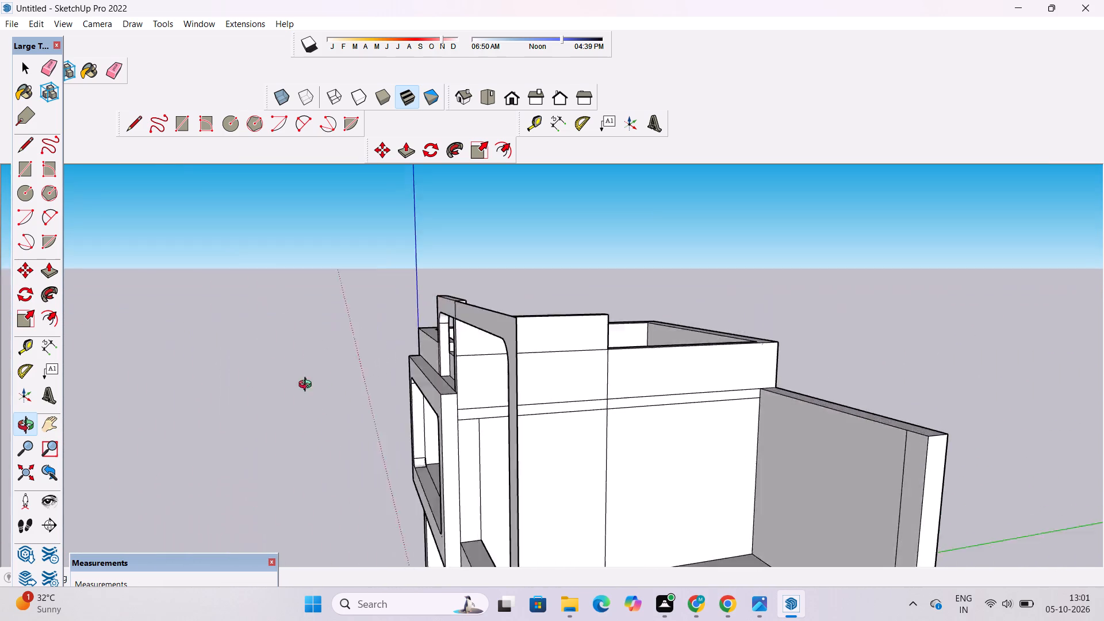
drag(308, 386, 288, 497)
scroll(442, 319, up, 3)
scroll(454, 327, down, 4)
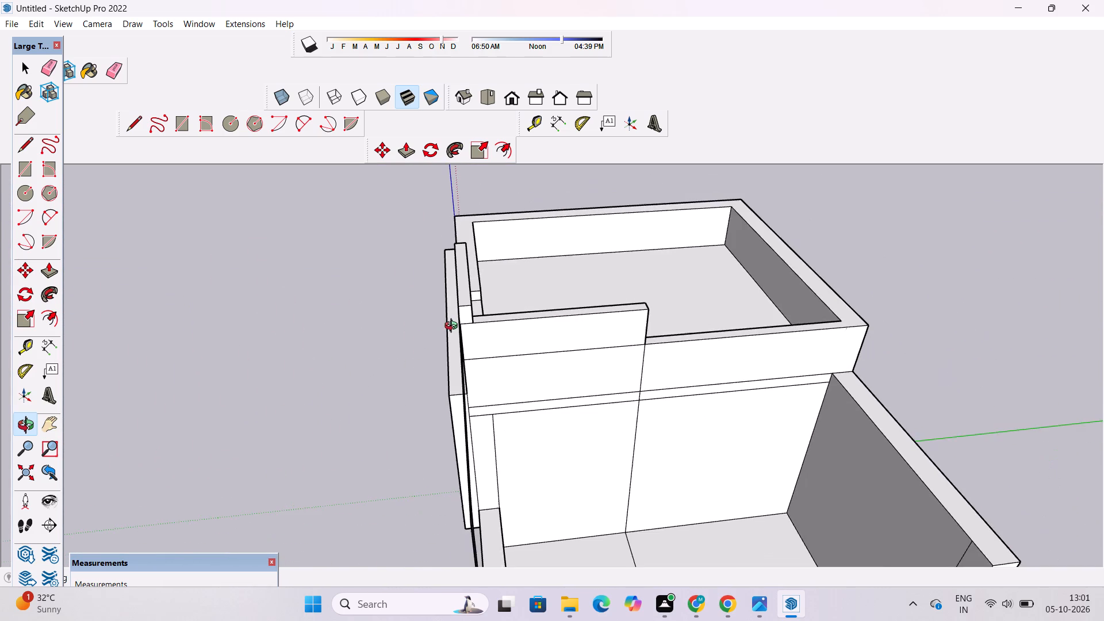
drag(476, 369, 539, 327)
drag(476, 367, 577, 278)
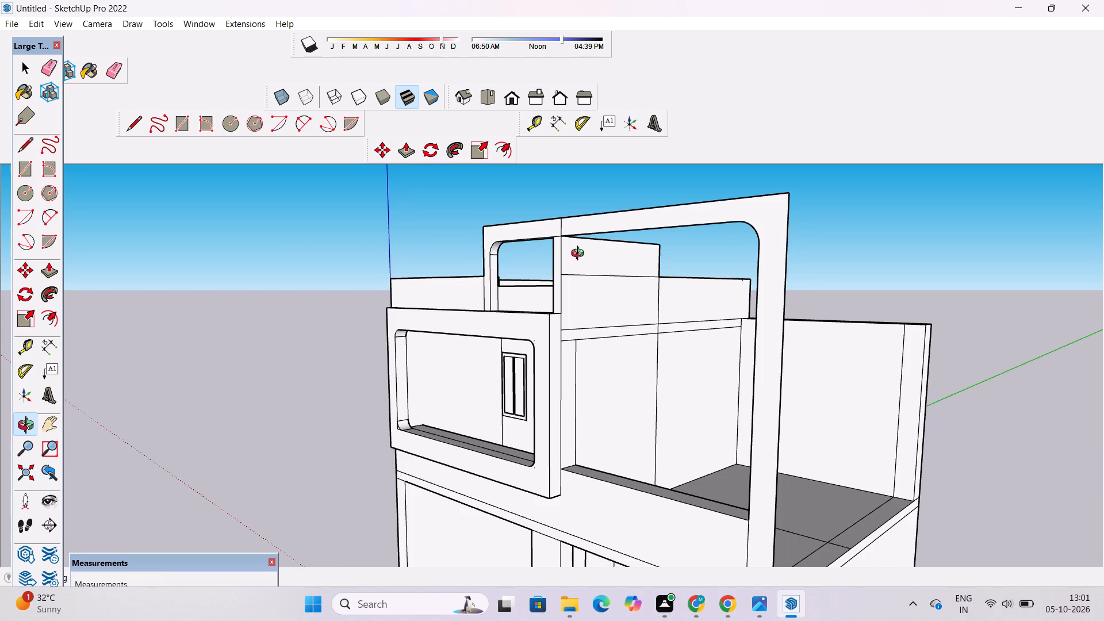
scroll(580, 255, down, 3)
drag(545, 290, 720, 279)
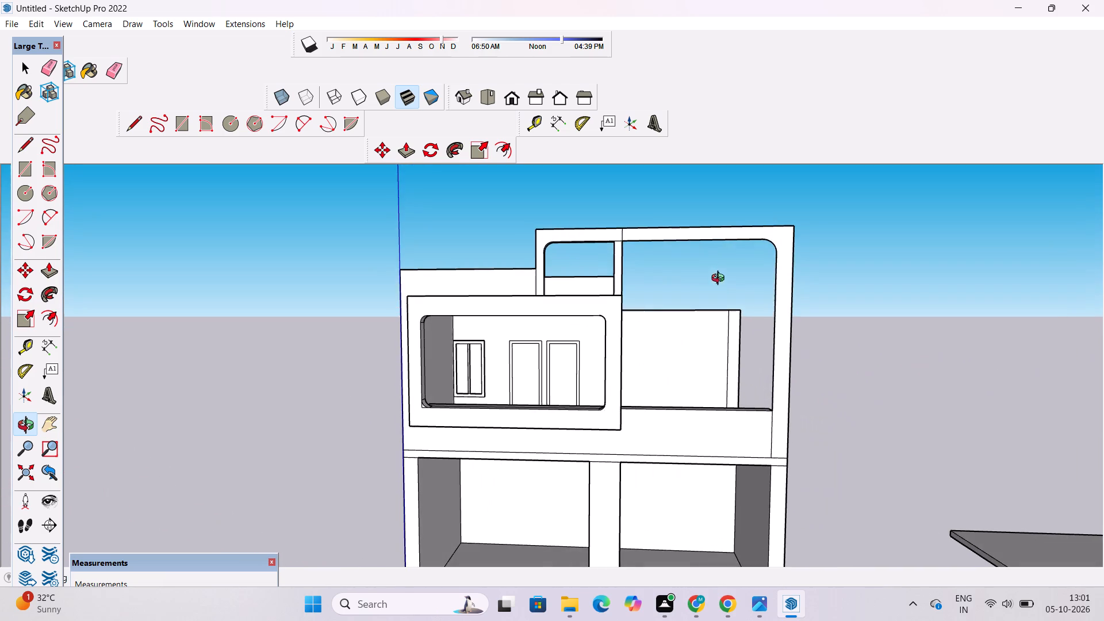
drag(720, 279, 721, 279)
shift+drag(693, 274, 595, 310)
drag(695, 298, 382, 328)
scroll(634, 274, down, 4)
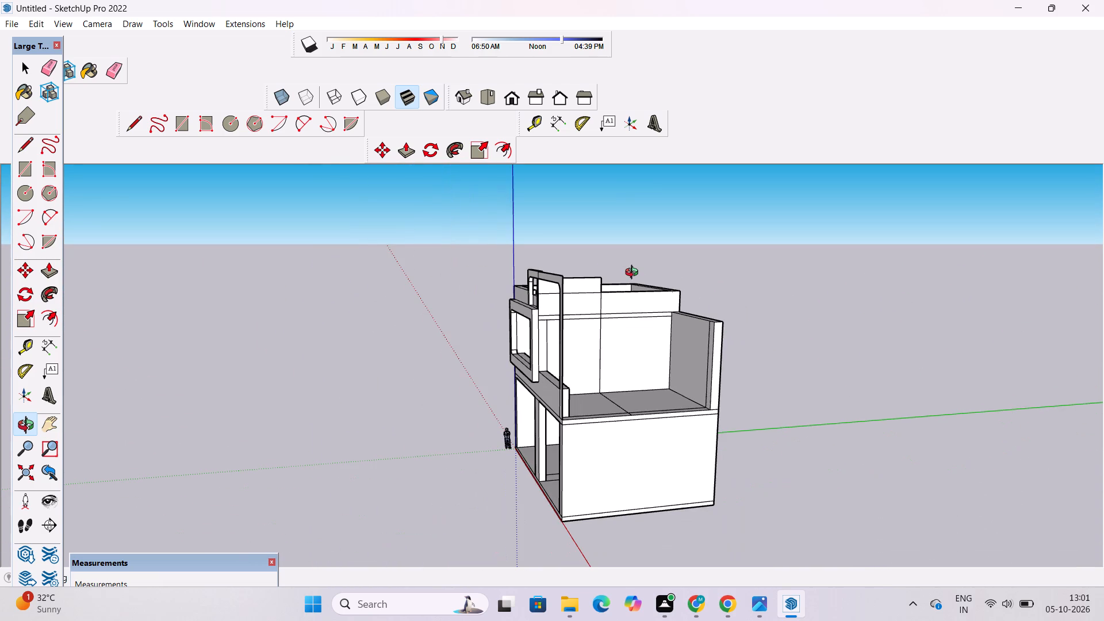
drag(657, 274, 644, 296)
scroll(635, 281, down, 3)
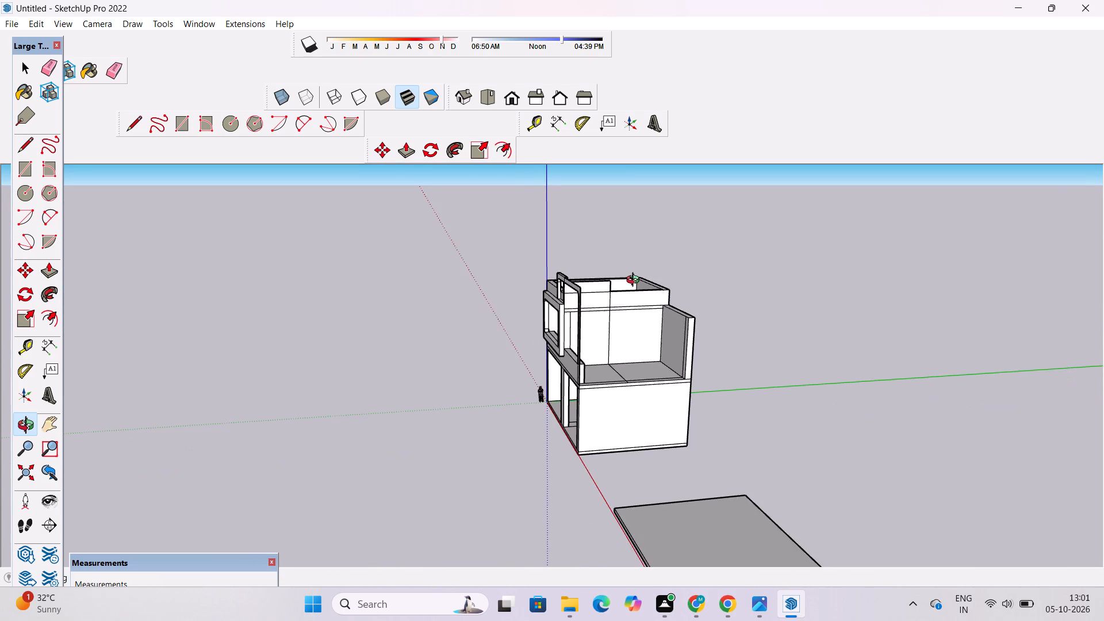
scroll(628, 265, up, 3)
drag(638, 311, 693, 405)
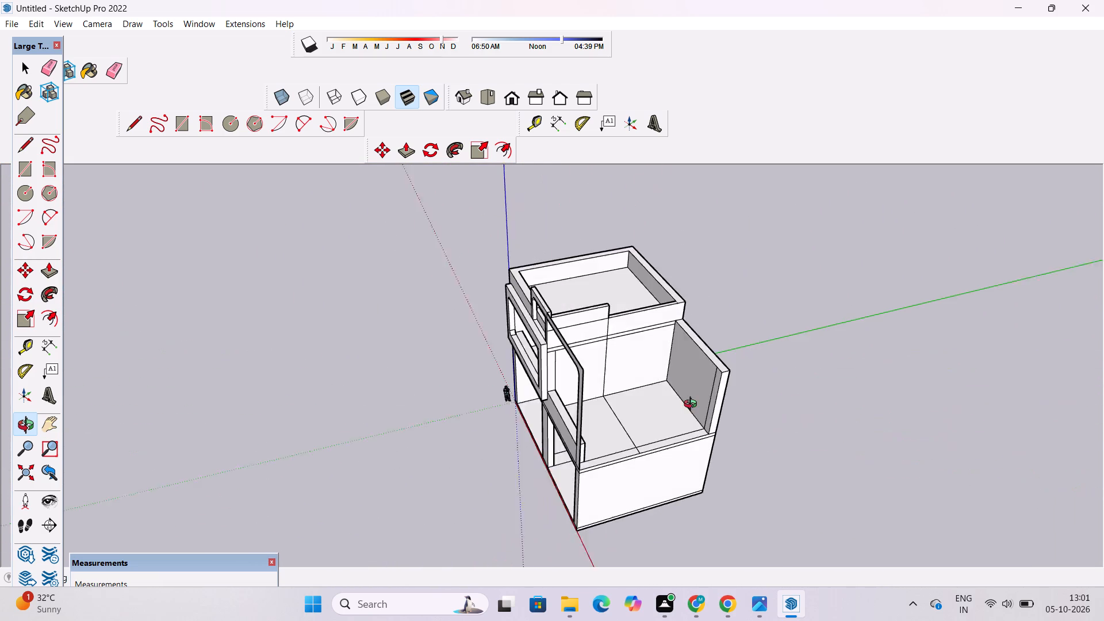
drag(693, 405, 695, 404)
scroll(715, 365, up, 5)
drag(724, 362, 500, 344)
shift+drag(460, 341, 526, 383)
drag(493, 366, 478, 359)
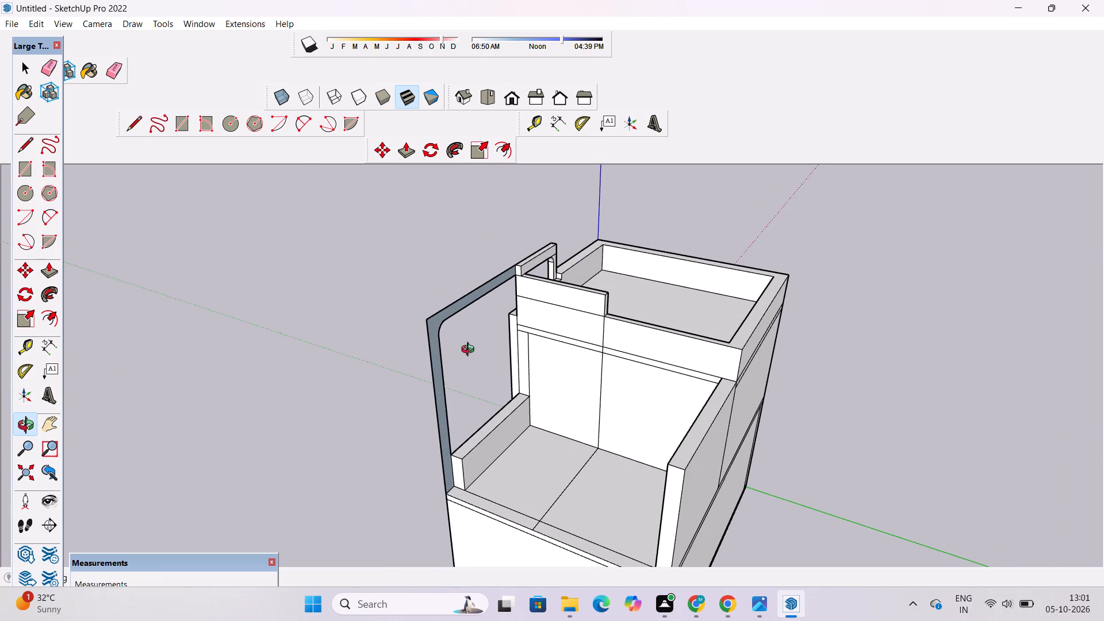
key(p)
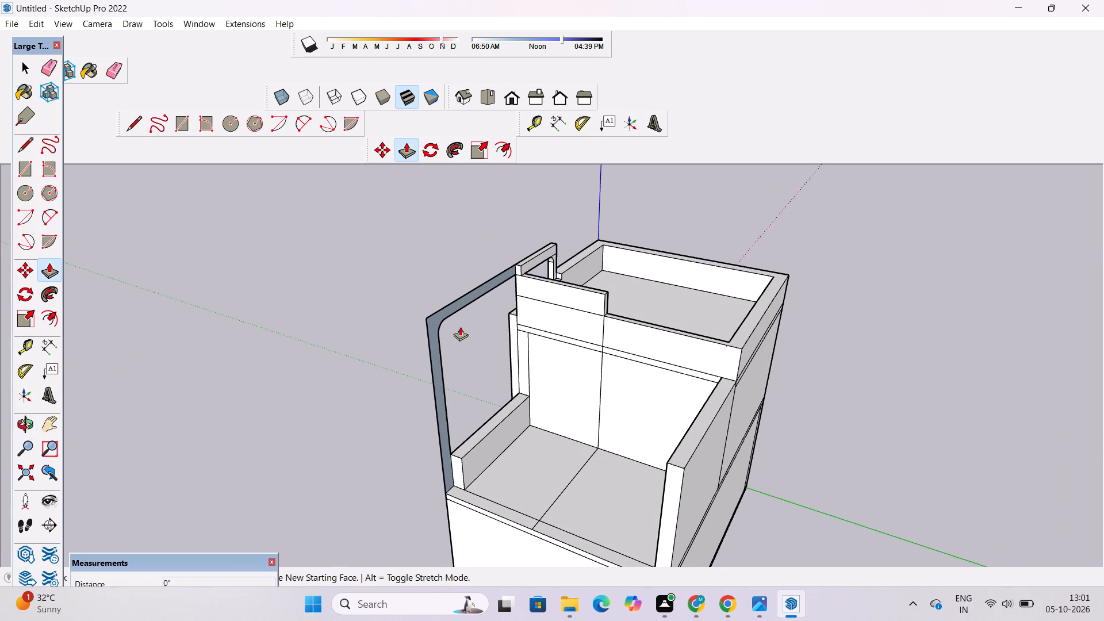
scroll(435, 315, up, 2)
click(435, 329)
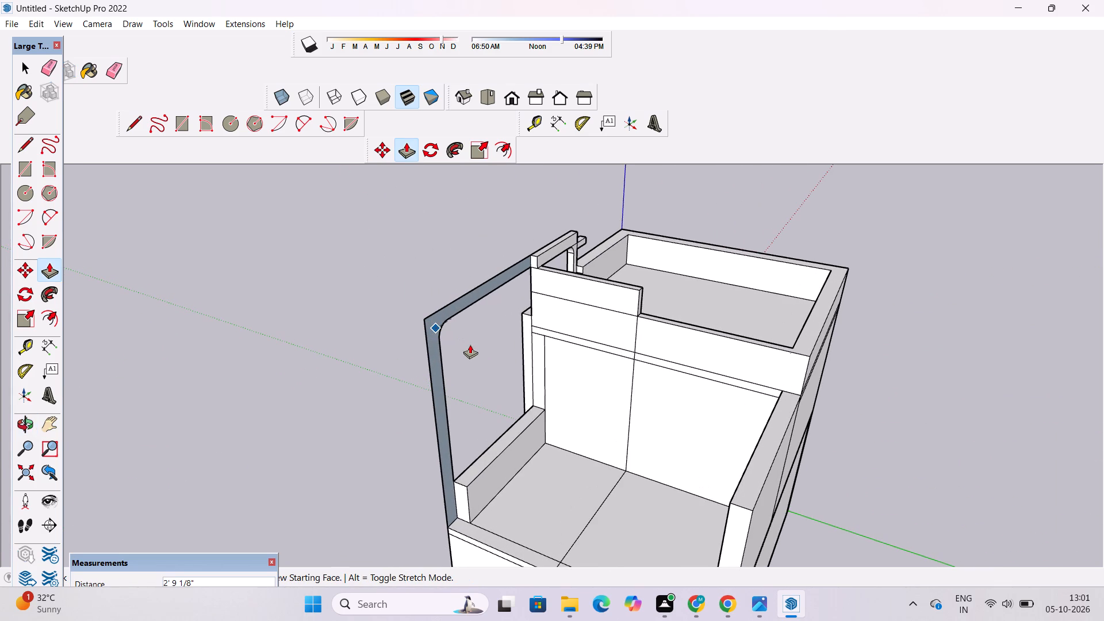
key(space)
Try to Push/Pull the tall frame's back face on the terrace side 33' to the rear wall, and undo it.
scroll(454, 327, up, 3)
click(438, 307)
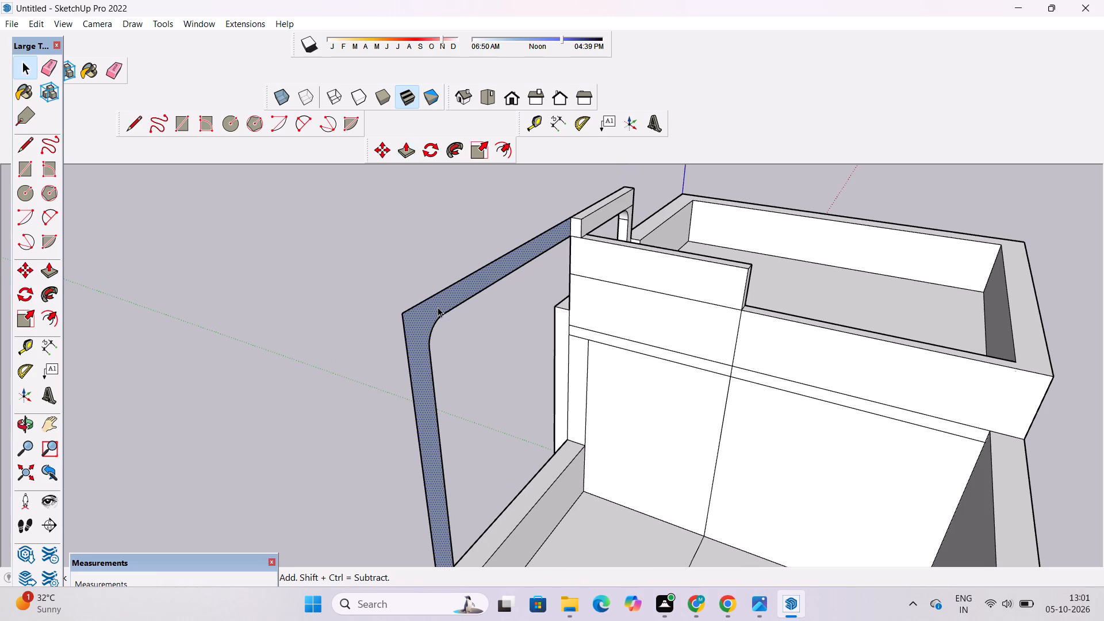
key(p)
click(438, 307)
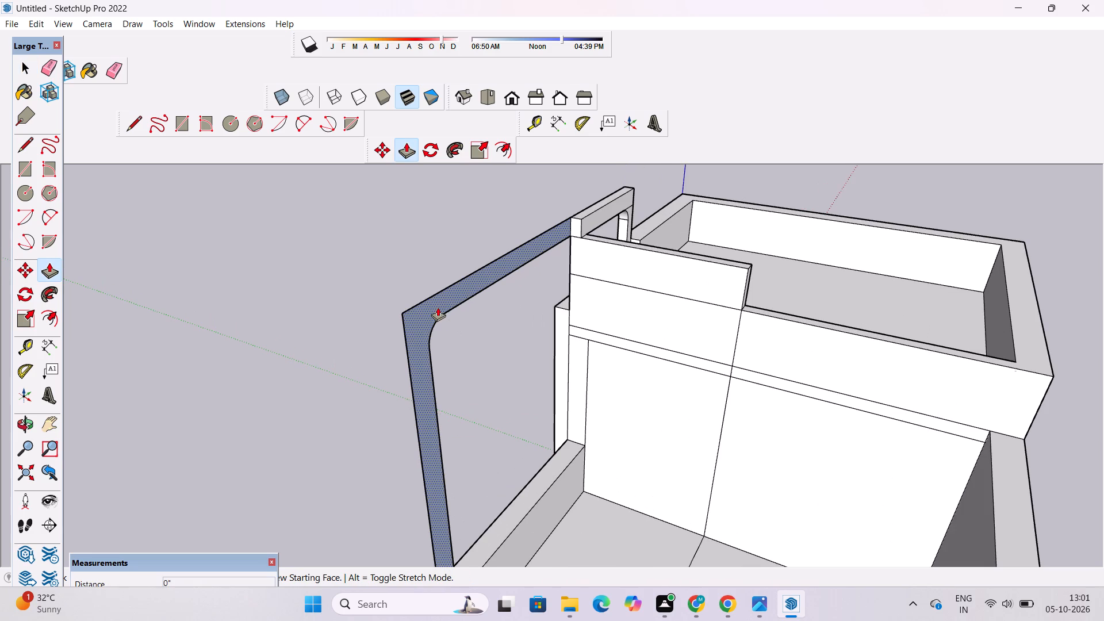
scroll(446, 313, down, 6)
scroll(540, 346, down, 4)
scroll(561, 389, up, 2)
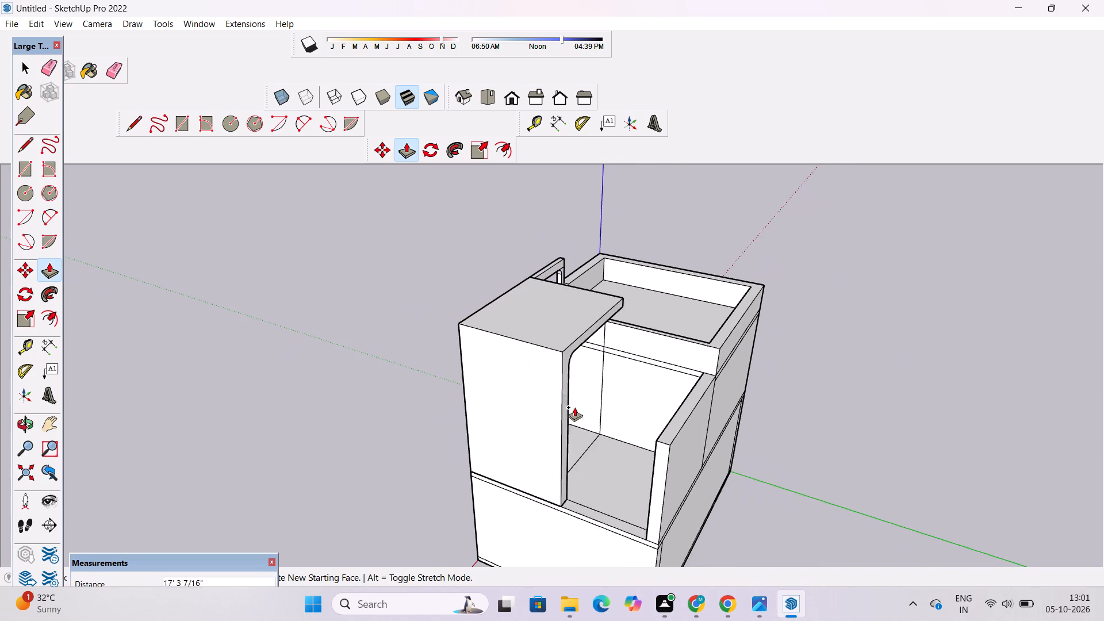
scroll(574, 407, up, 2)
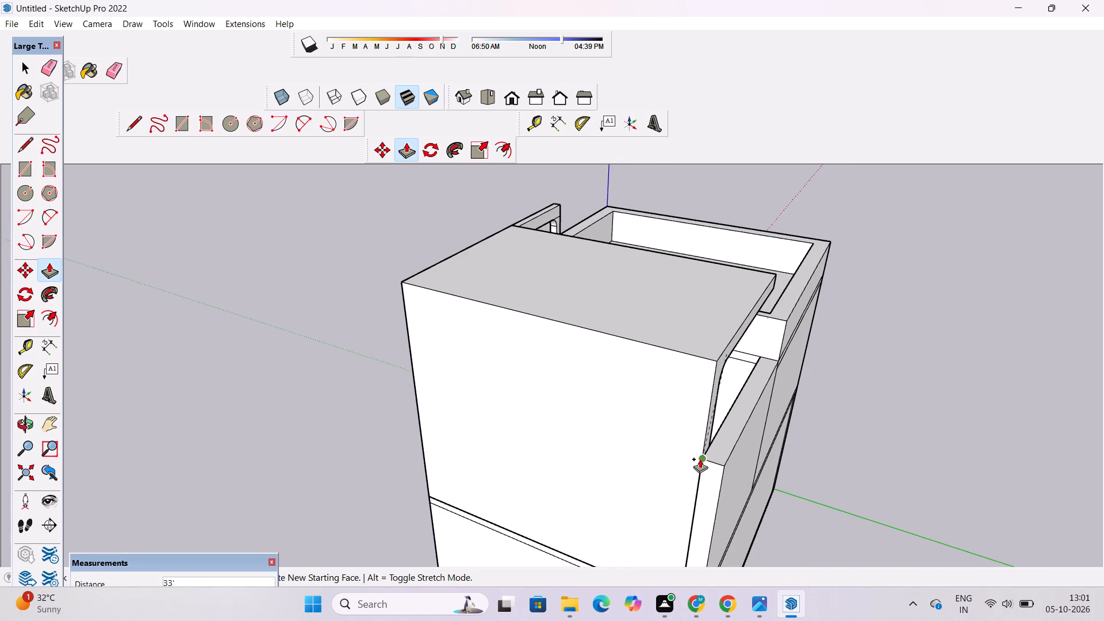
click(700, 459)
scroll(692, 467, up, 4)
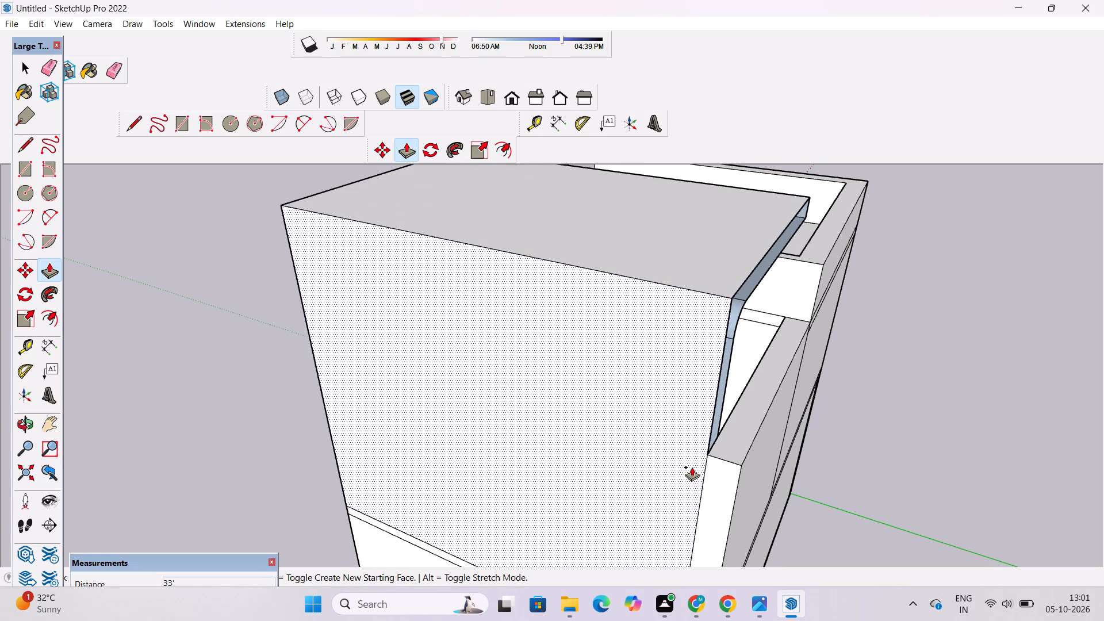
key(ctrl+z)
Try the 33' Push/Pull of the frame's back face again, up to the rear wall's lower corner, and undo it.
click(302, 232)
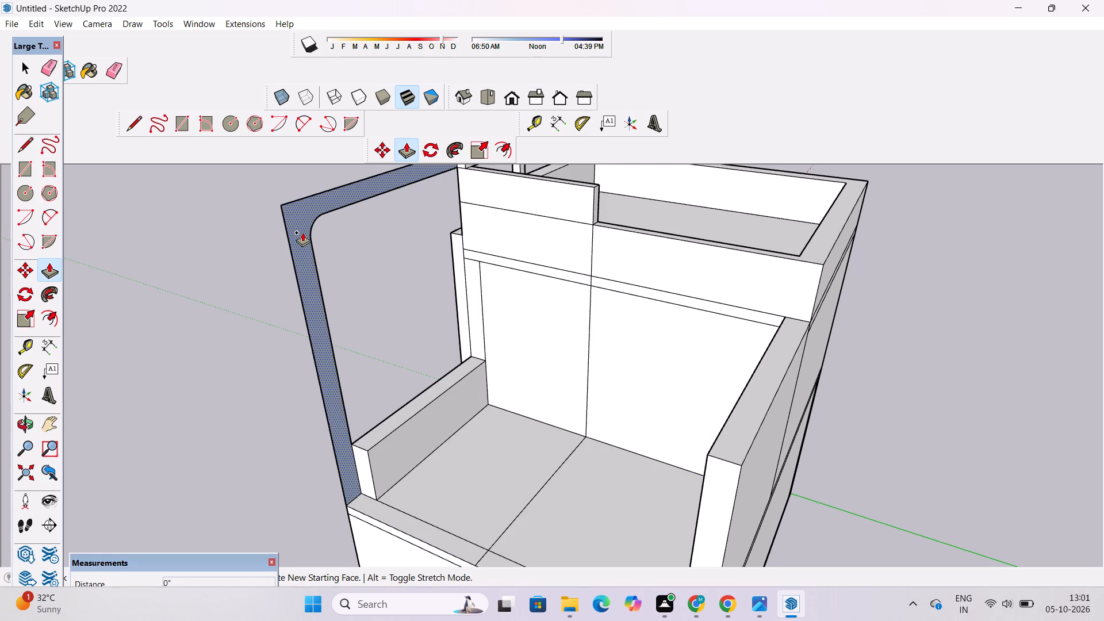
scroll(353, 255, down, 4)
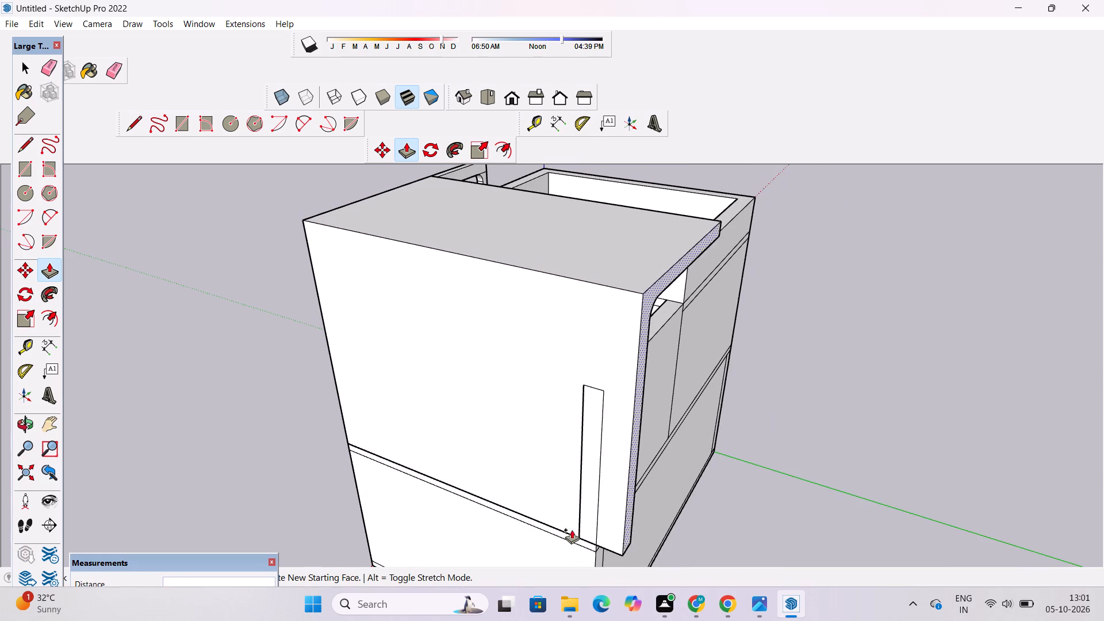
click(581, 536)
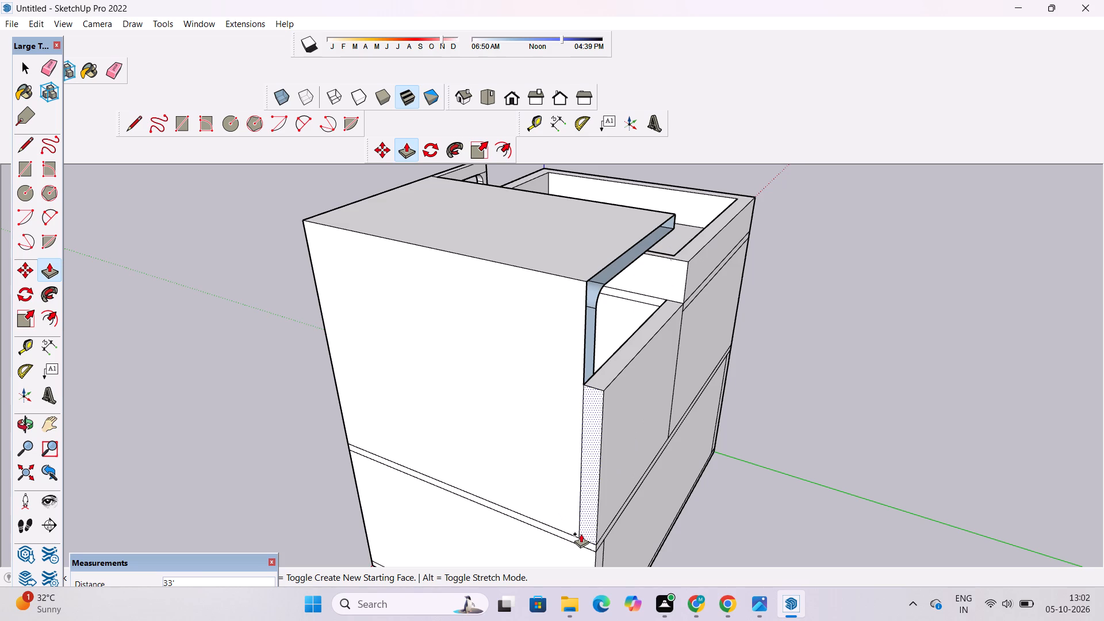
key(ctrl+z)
Push/Pull the tall frame's back face on the terrace side 28' towards the rear wall.
click(329, 324)
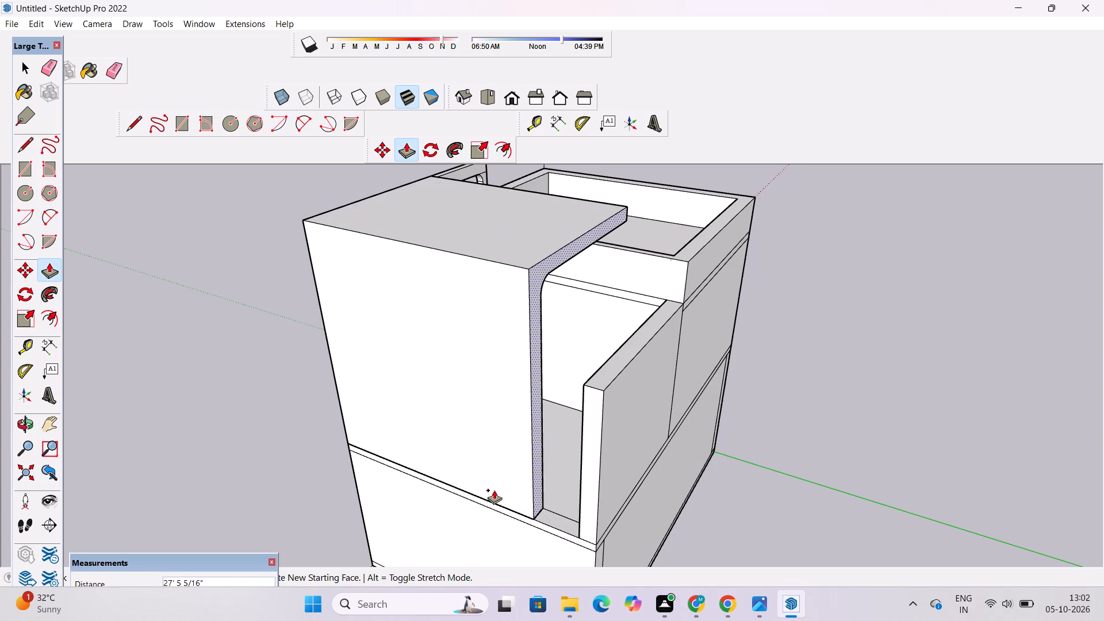
text(28')
key(Return)
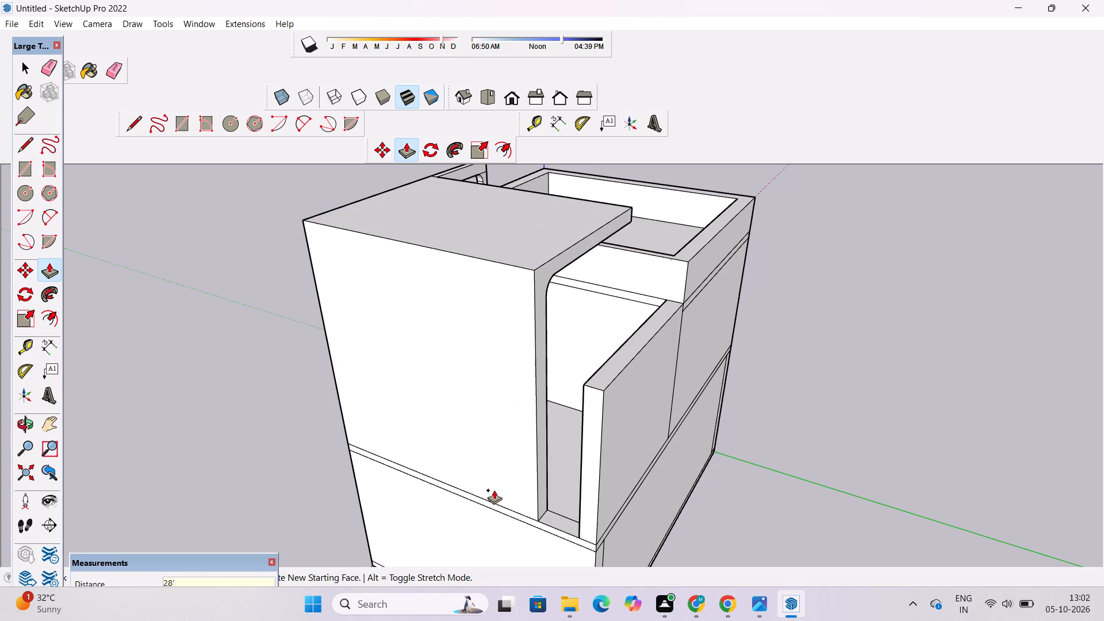
Examine the extended frame over the terrace from the front corner, below and the front.
key(o)
scroll(527, 449, down, 6)
drag(428, 374, 1071, 297)
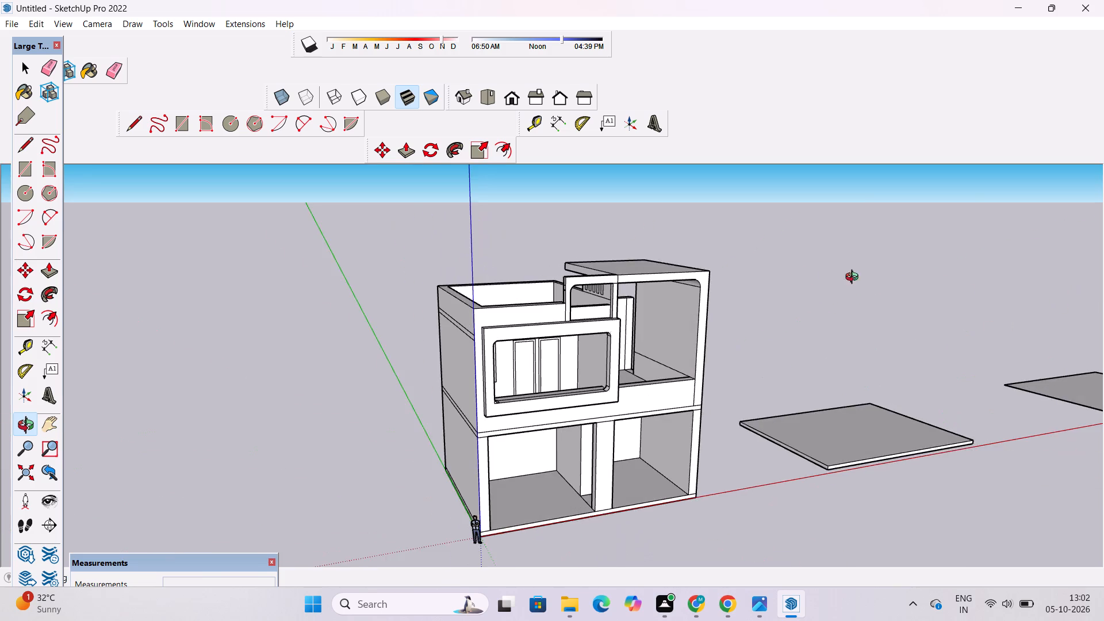
scroll(810, 276, up, 4)
drag(703, 339, 665, 320)
scroll(612, 385, up, 3)
drag(645, 362, 552, 321)
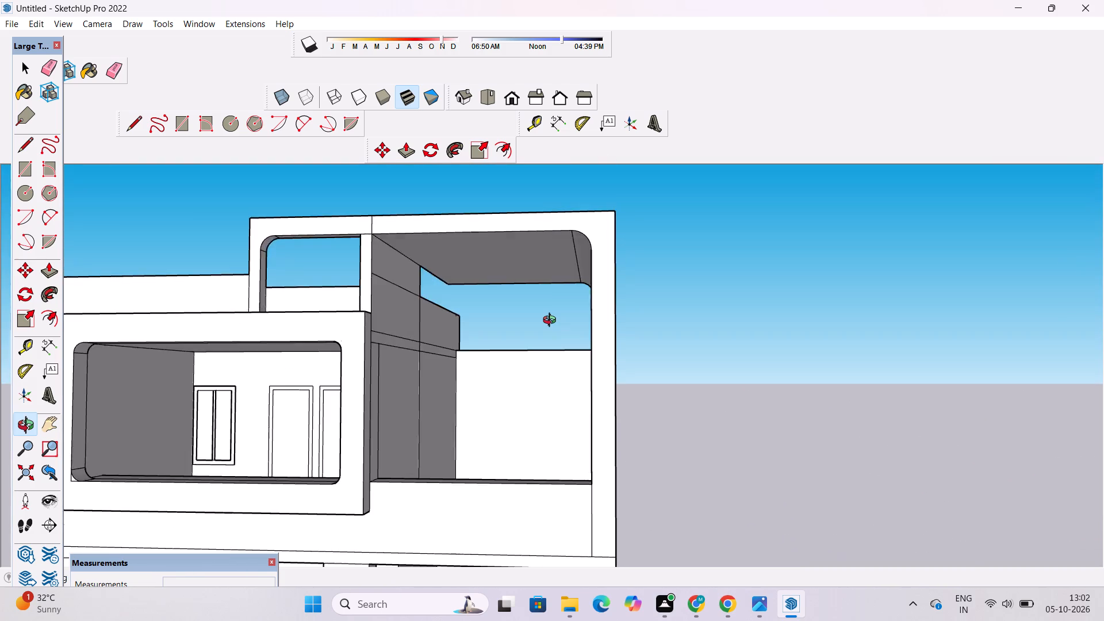
drag(552, 321, 553, 321)
scroll(551, 321, down, 7)
drag(567, 309, 572, 351)
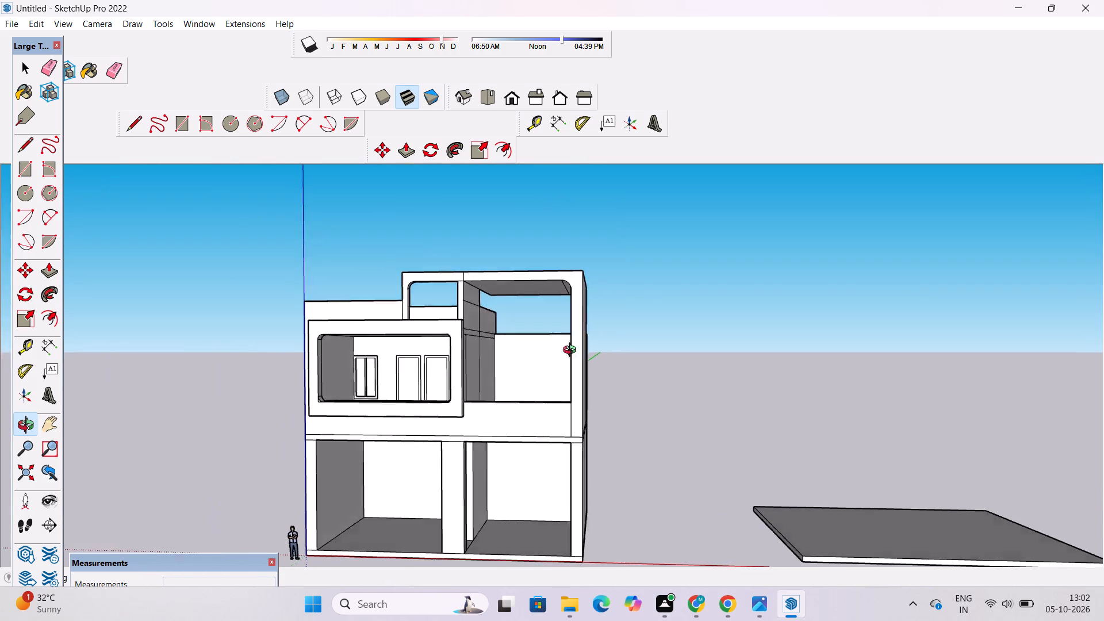
Undo the 28' Push/Pull of the tall frame's back face over the terrace.
drag(572, 351, 578, 405)
scroll(500, 356, up, 3)
drag(494, 350, 524, 260)
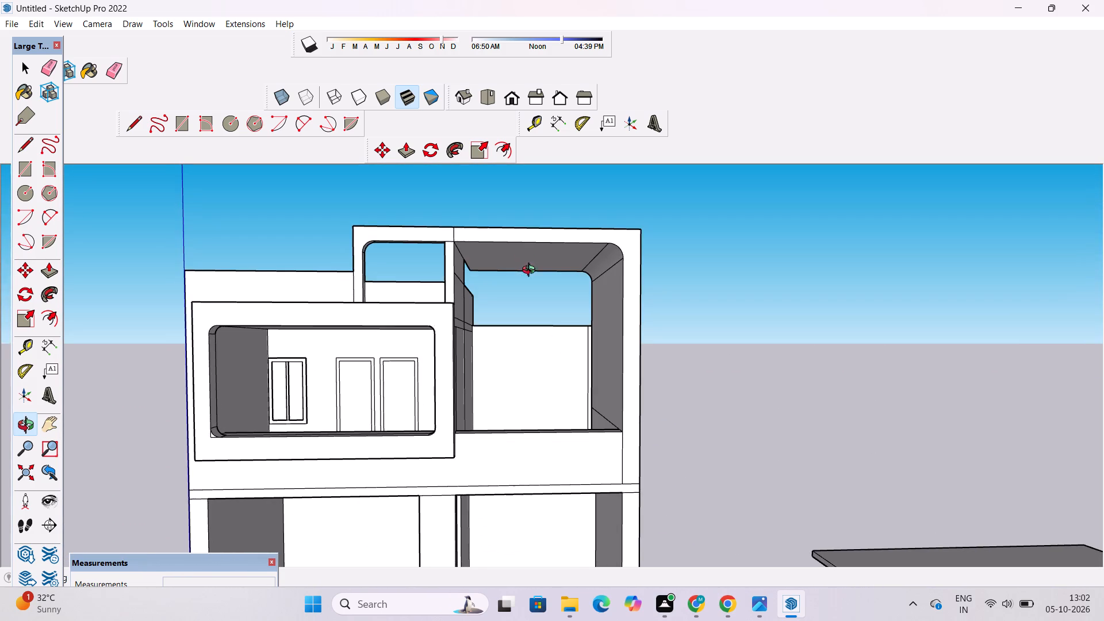
scroll(536, 285, down, 3)
scroll(554, 303, up, 4)
drag(592, 294, 398, 328)
scroll(795, 282, down, 4)
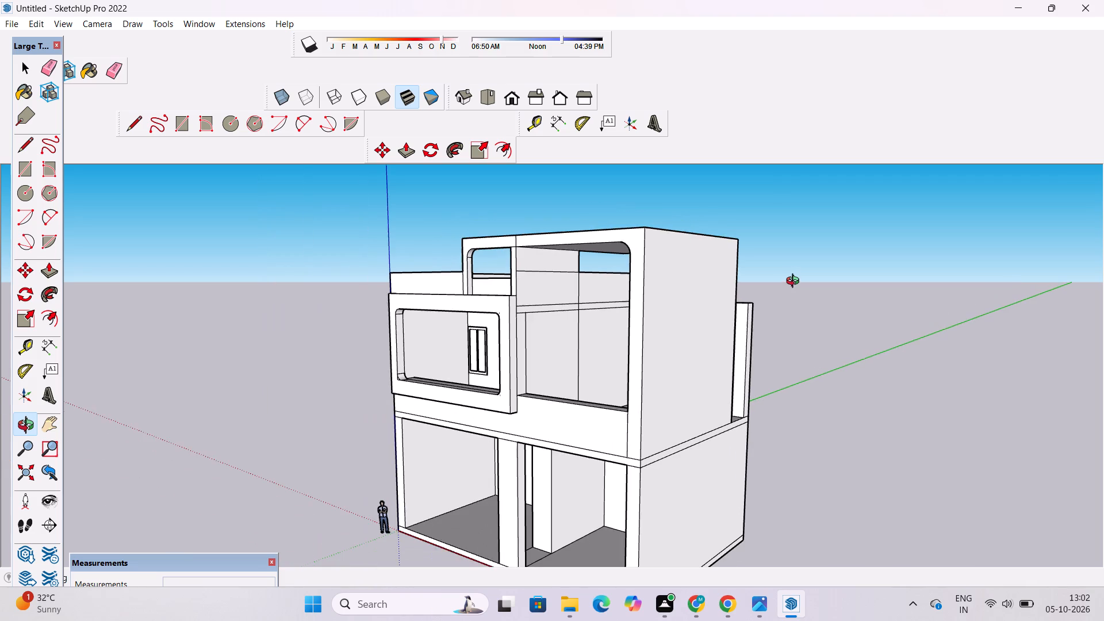
drag(760, 312, 766, 364)
key(ctrl+z)
Examine the terrace, its rear wall and the upper parapet from the front and the terrace side.
scroll(660, 305, up, 4)
drag(692, 325, 757, 345)
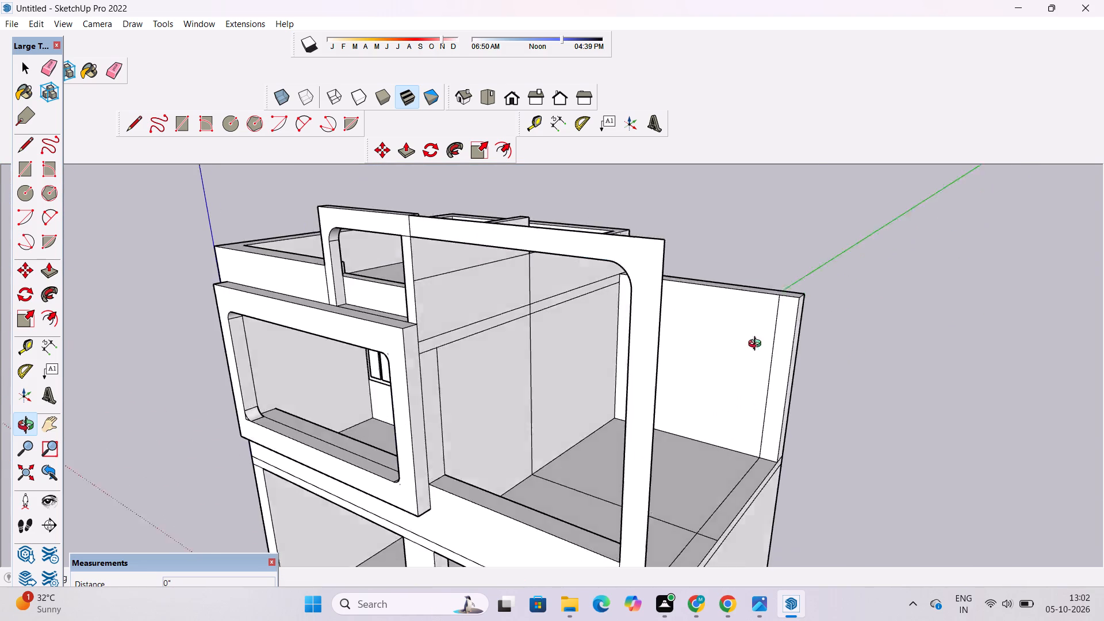
drag(757, 345, 816, 402)
scroll(736, 266, up, 4)
shift+drag(711, 272, 672, 296)
scroll(668, 293, down, 3)
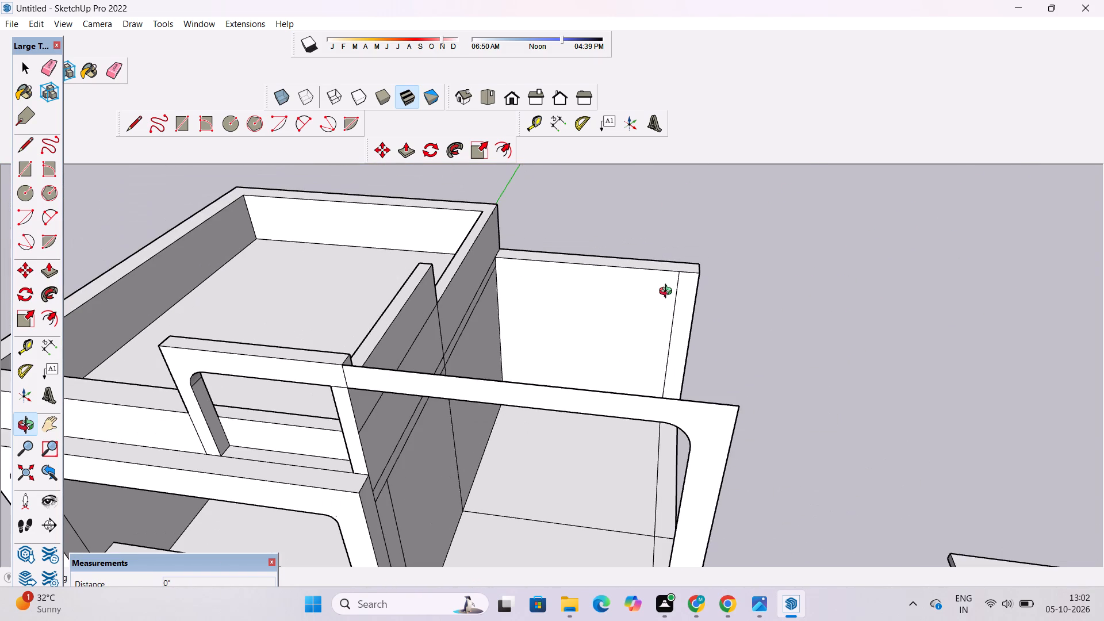
scroll(592, 306, down, 2)
scroll(597, 267, up, 1)
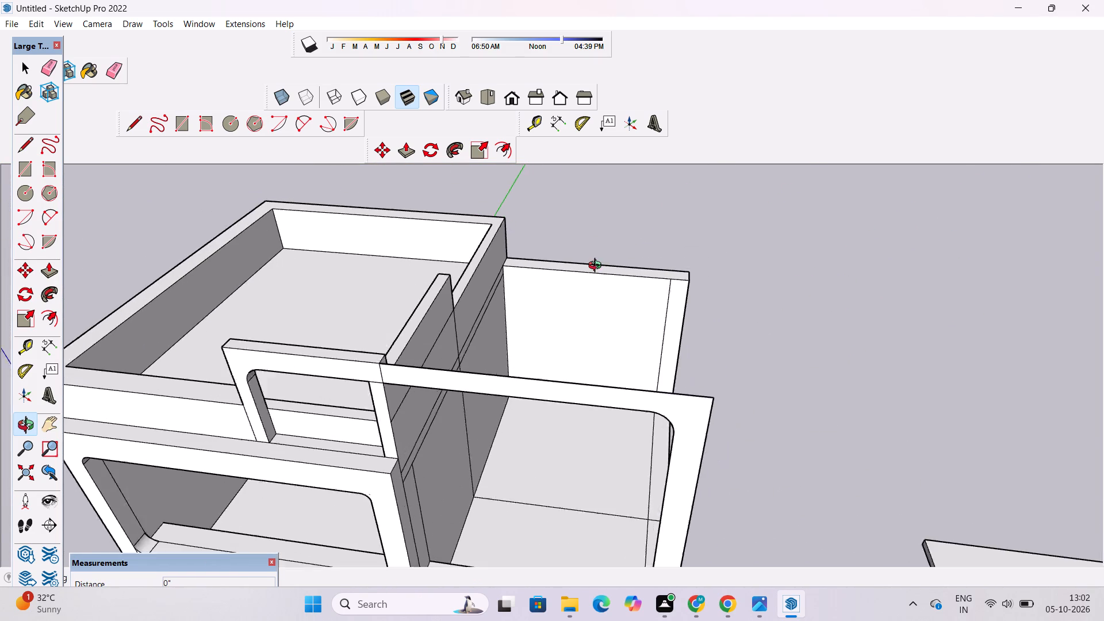
scroll(597, 267, up, 2)
shift+drag(643, 328, 563, 361)
scroll(515, 346, up, 2)
drag(476, 357, 555, 425)
drag(515, 439, 476, 274)
scroll(484, 300, down, 3)
shift+drag(511, 307, 508, 378)
scroll(507, 378, up, 2)
drag(802, 343, 523, 412)
scroll(551, 340, down, 4)
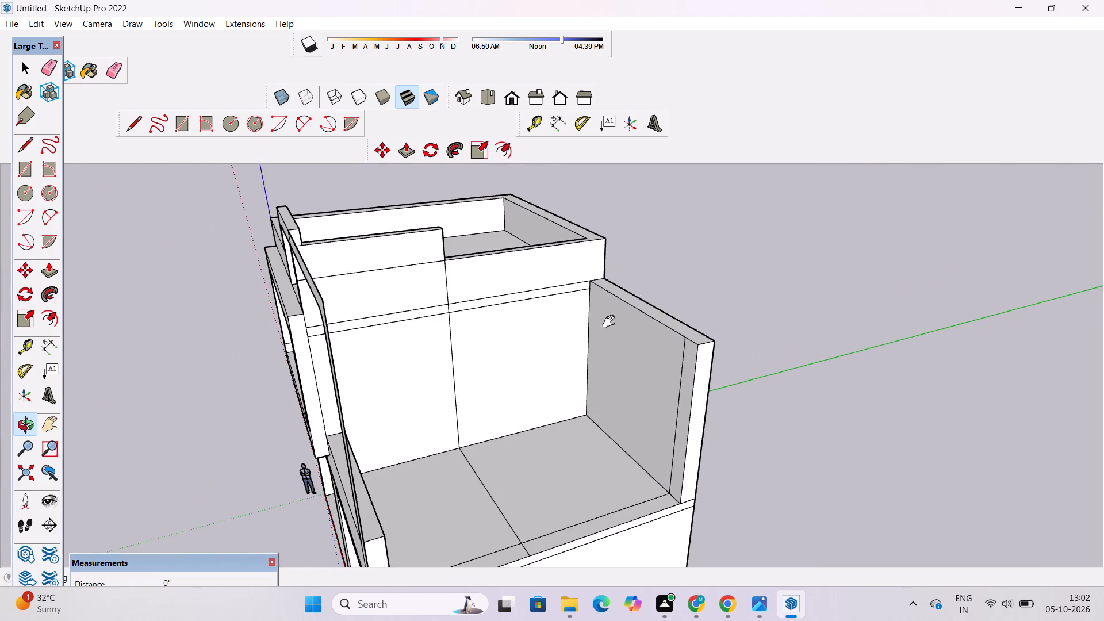
Push/Pull the top face of the terrace's rear wall up 5' to the height of the adjoining roof parapet.
shift+drag(611, 322, 542, 369)
drag(603, 321, 385, 359)
scroll(560, 326, up, 4)
drag(611, 346, 473, 344)
shift+drag(474, 335, 536, 420)
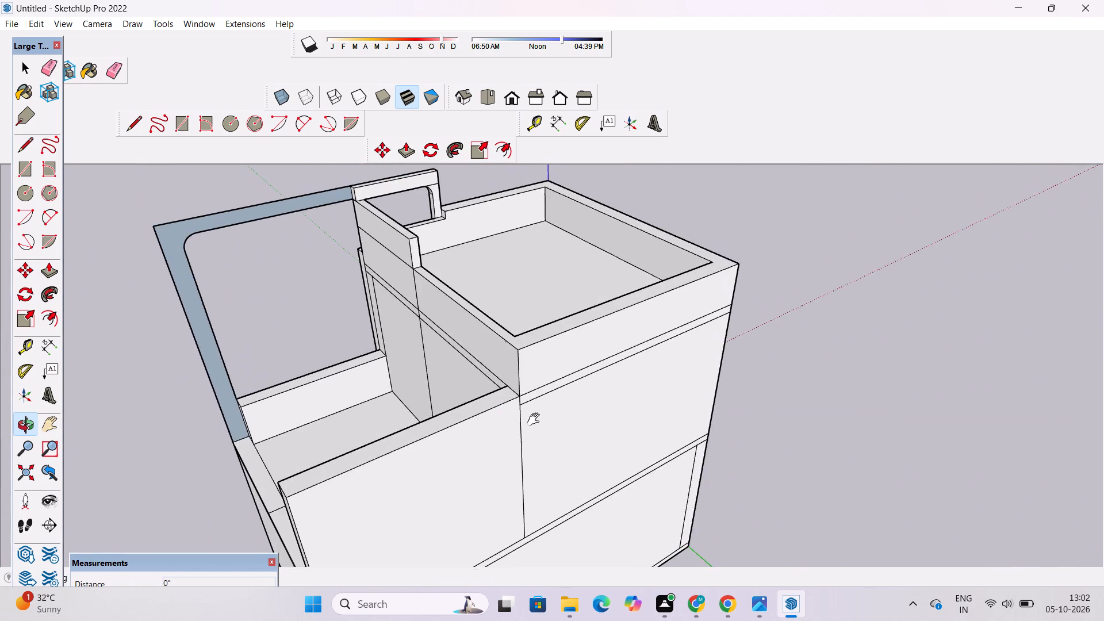
scroll(452, 401, up, 3)
shift+drag(462, 407, 512, 426)
scroll(513, 425, down, 1)
key(p)
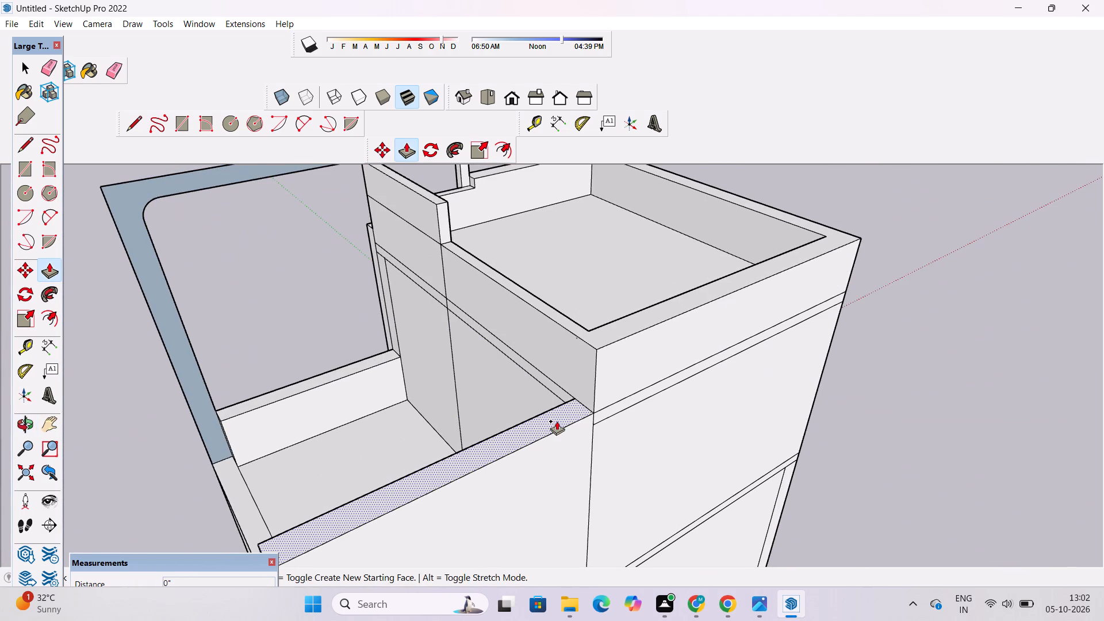
scroll(554, 420, down, 1)
click(554, 420)
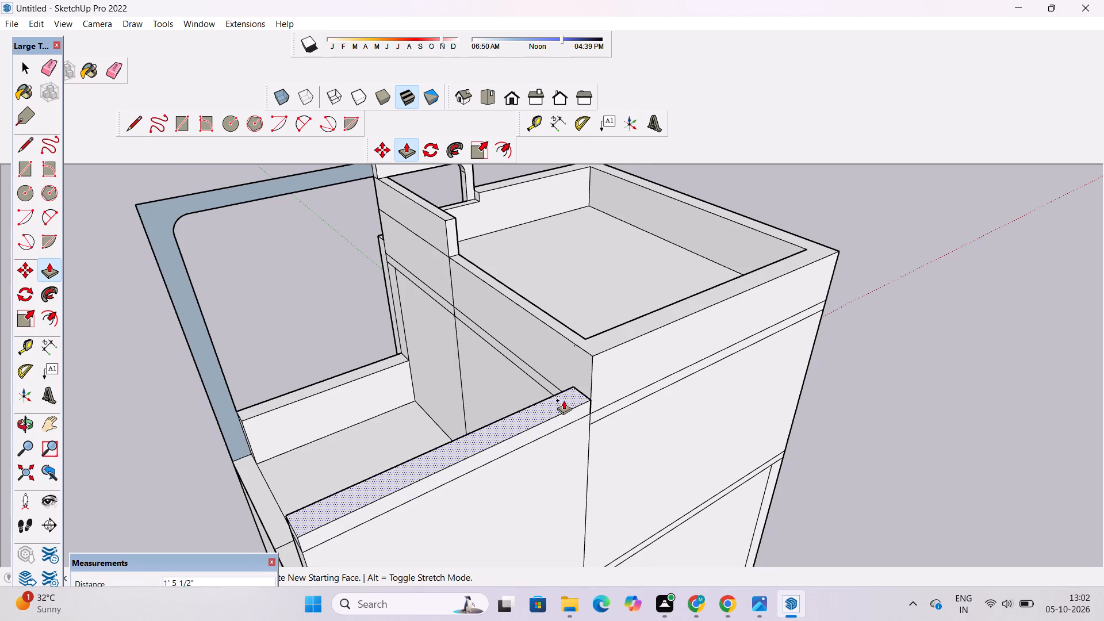
click(595, 352)
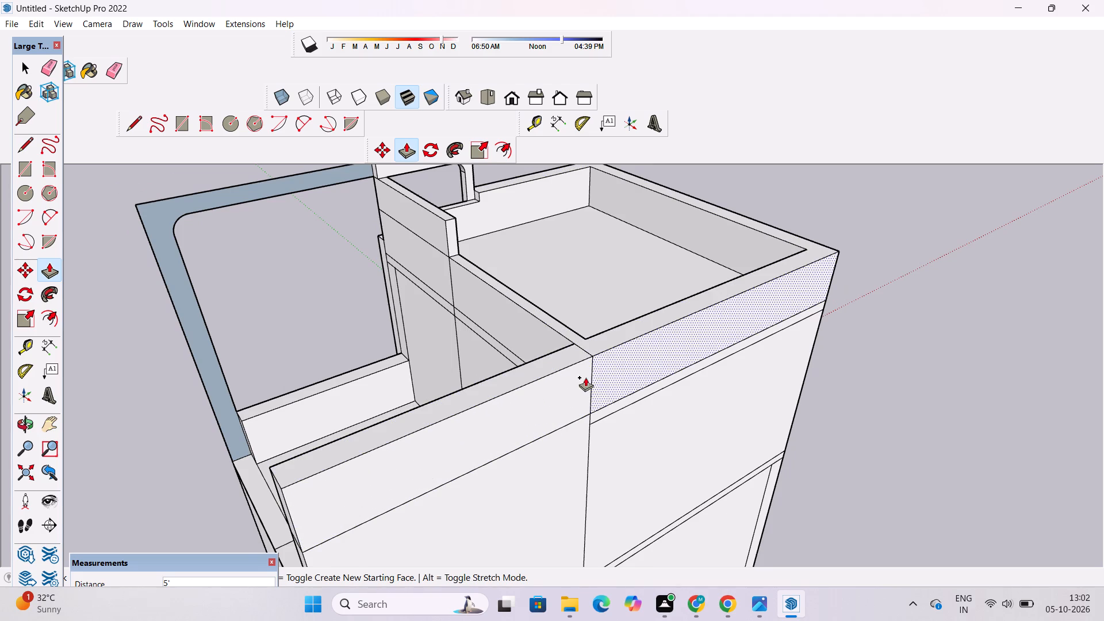
Erase the leftover horizontal edge on the outer face of the raised terrace rear wall.
key(space)
scroll(512, 394, down, 5)
scroll(488, 430, up, 1)
key(e)
drag(487, 434, 487, 444)
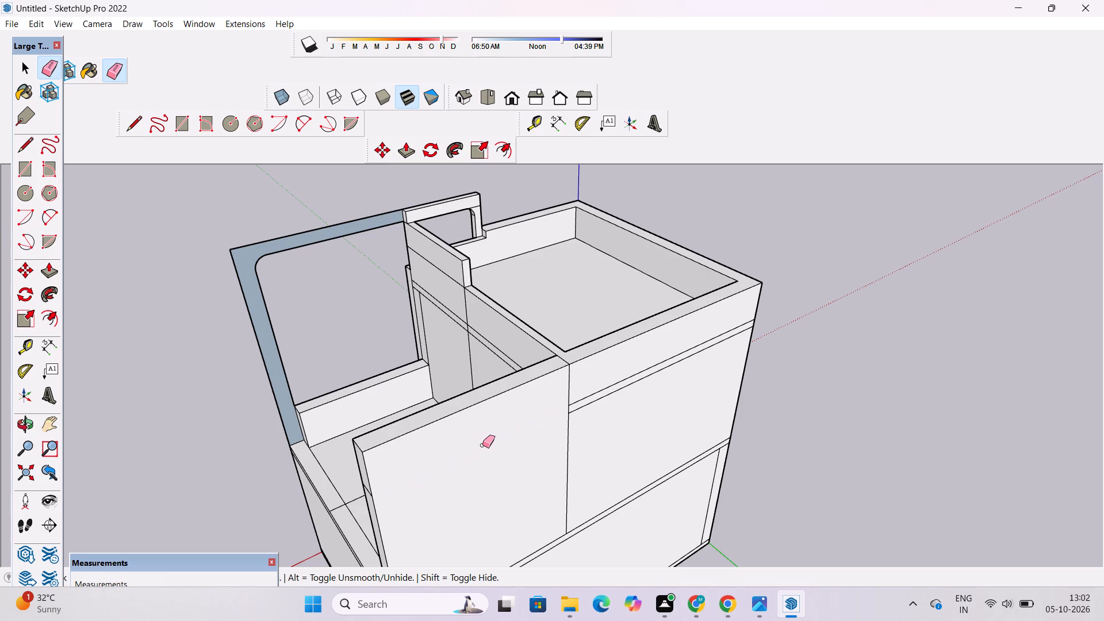
scroll(482, 445, down, 1)
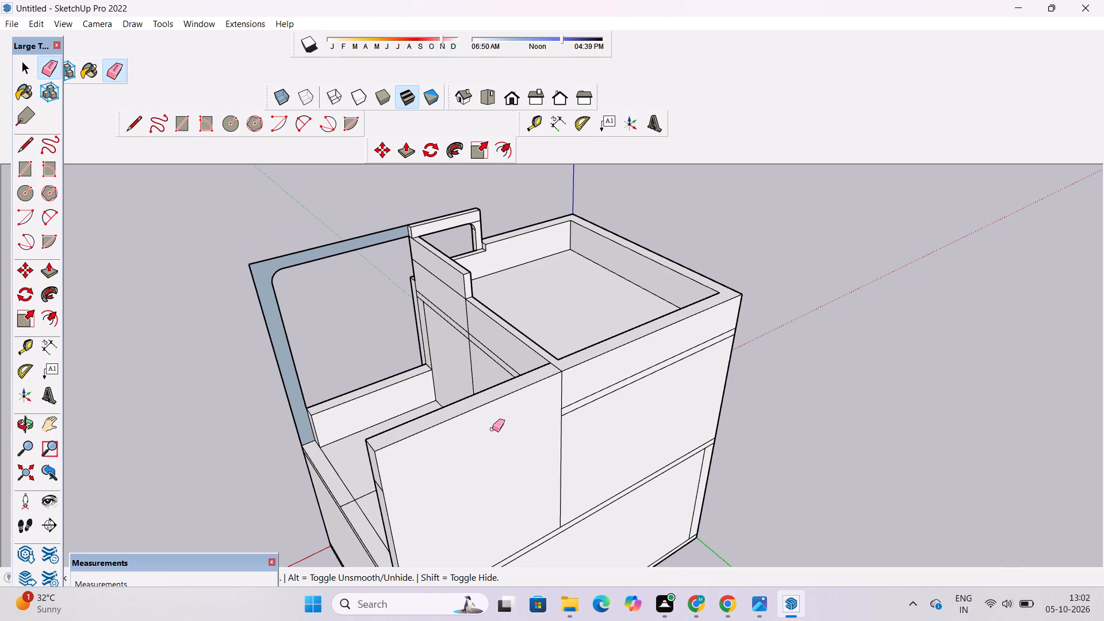
scroll(492, 429, down, 3)
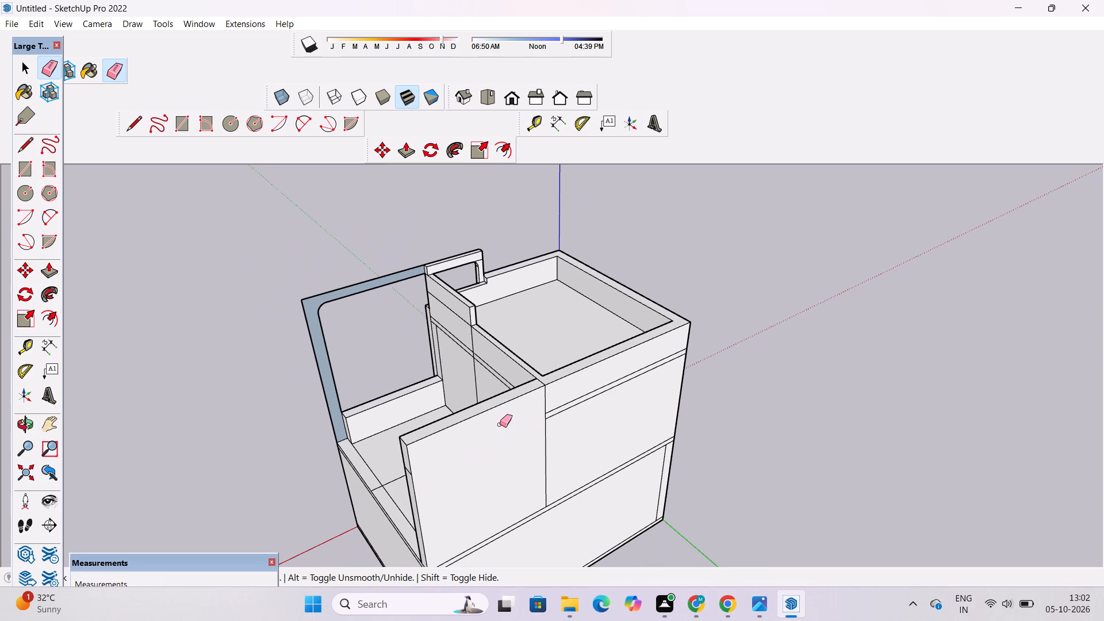
key(space)
Examine the raised rear wall against the tall rounded-corner frame from the house's front.
scroll(500, 424, up, 1)
key(o)
scroll(482, 423, down, 4)
drag(348, 489, 493, 508)
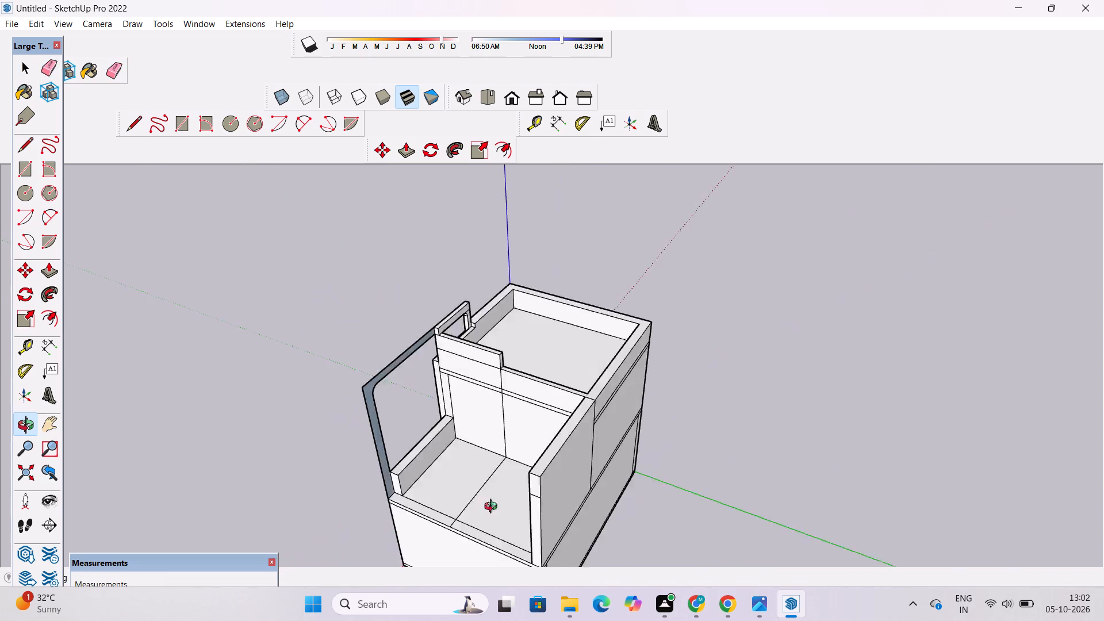
drag(493, 508, 734, 510)
scroll(780, 439, up, 2)
shift+drag(780, 439, 705, 442)
drag(616, 451, 799, 362)
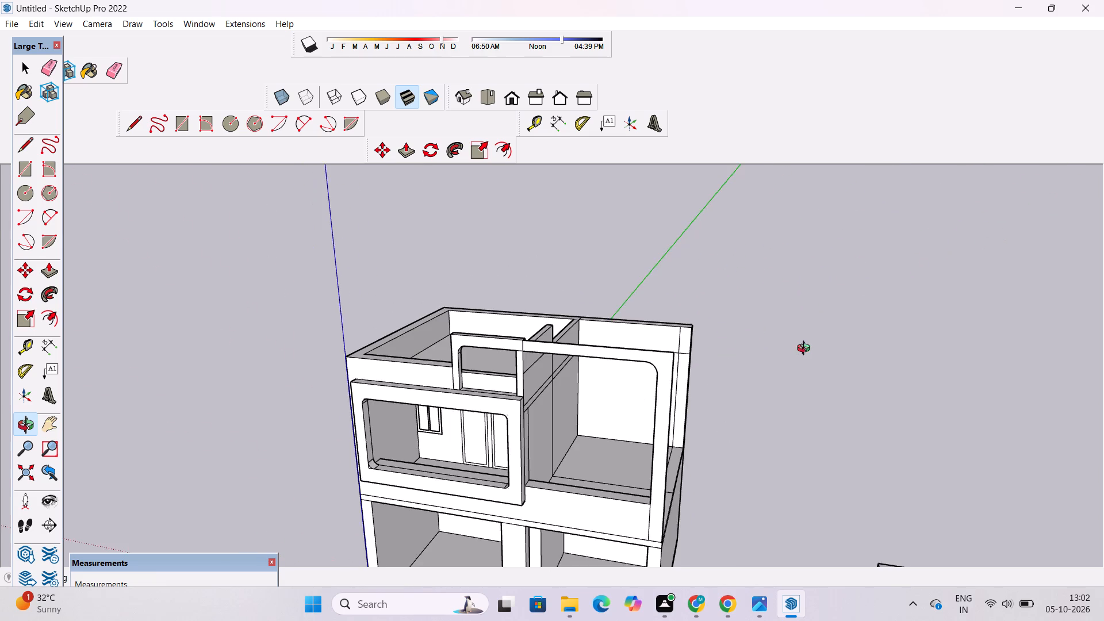
scroll(655, 389, up, 3)
shift+drag(655, 378, 614, 405)
scroll(614, 405, up, 1)
drag(592, 409, 642, 346)
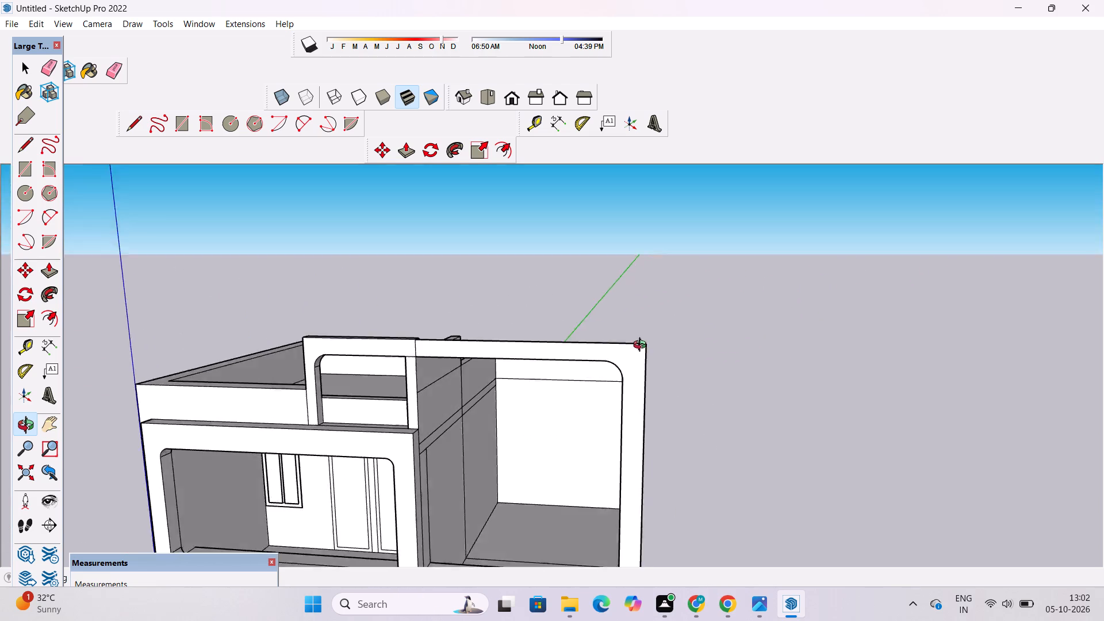
drag(642, 346, 645, 340)
scroll(642, 342, down, 3)
Examine the gap between the tall frame and the raised rear wall from above the terrace's open side.
drag(812, 304, 526, 368)
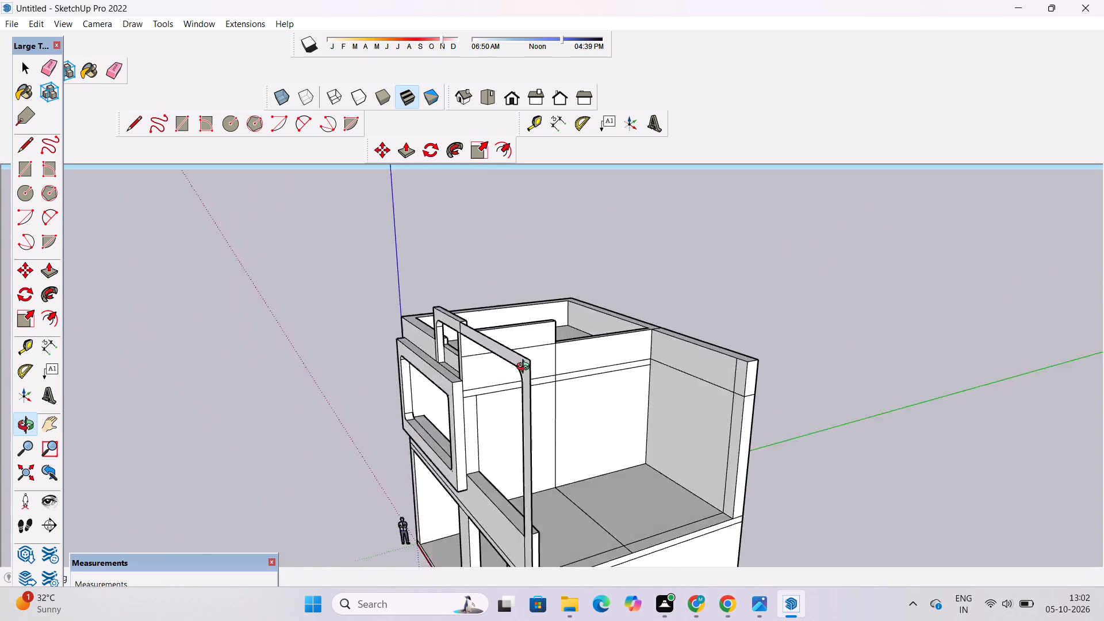
drag(526, 368, 493, 368)
drag(733, 328, 660, 358)
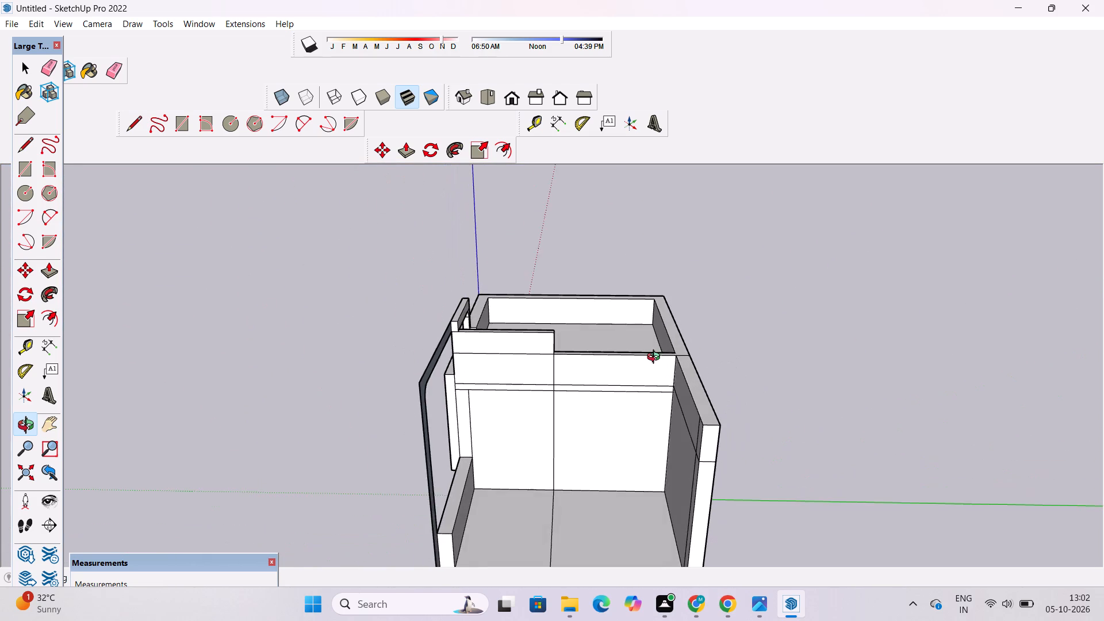
scroll(656, 358, down, 2)
drag(662, 354, 558, 371)
shift+drag(474, 396, 593, 356)
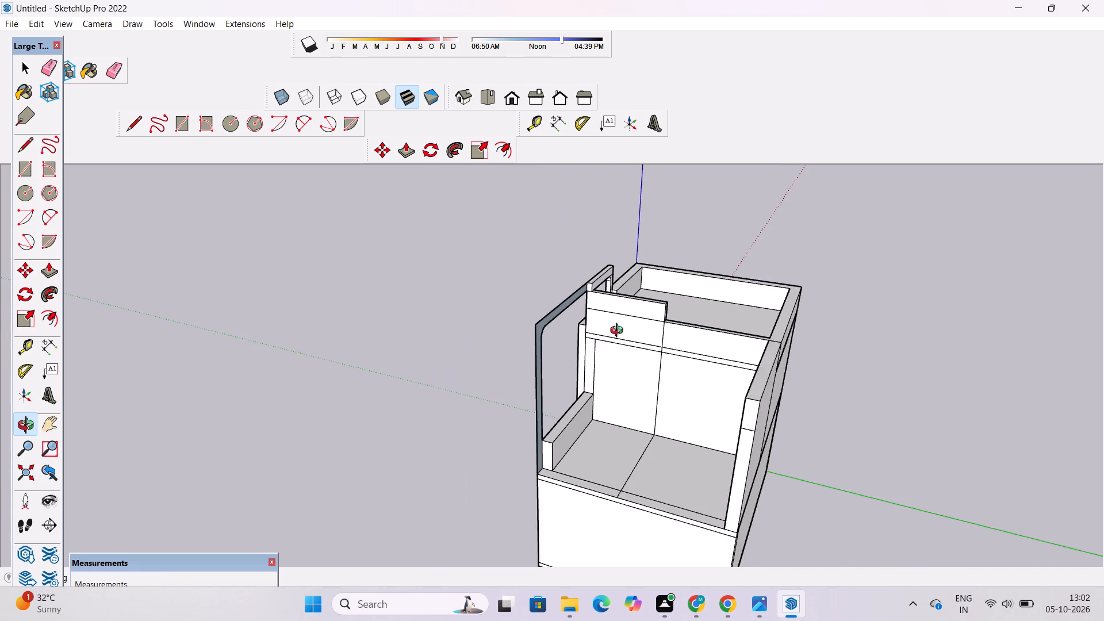
scroll(619, 332, up, 4)
drag(542, 351, 619, 388)
shift+drag(620, 387, 561, 382)
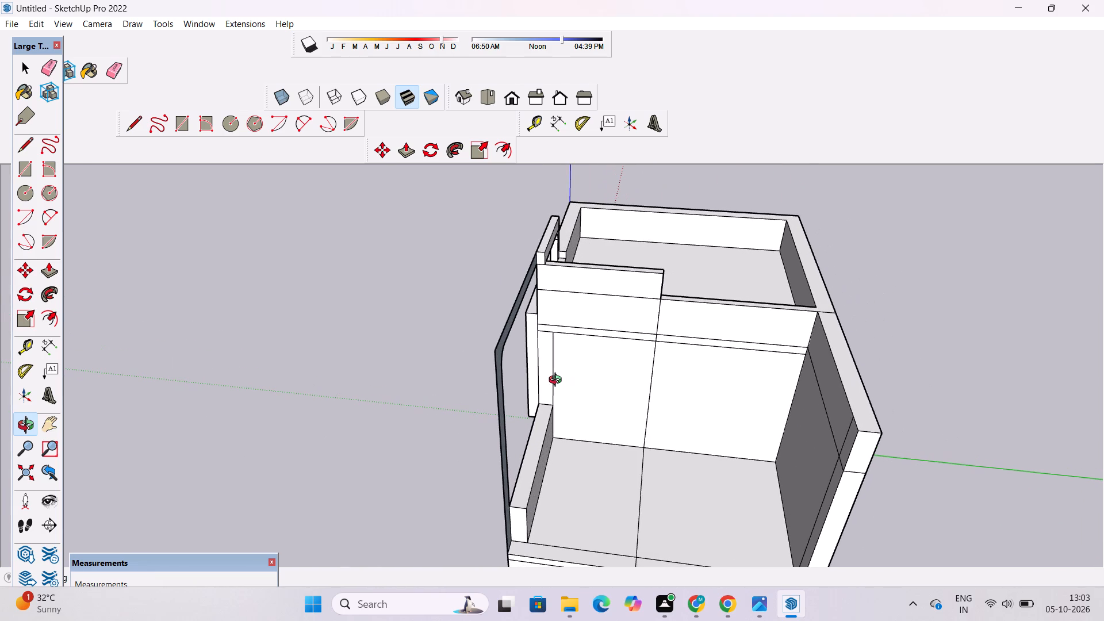
scroll(557, 381, down, 2)
drag(526, 388, 594, 400)
shift+drag(650, 378, 618, 388)
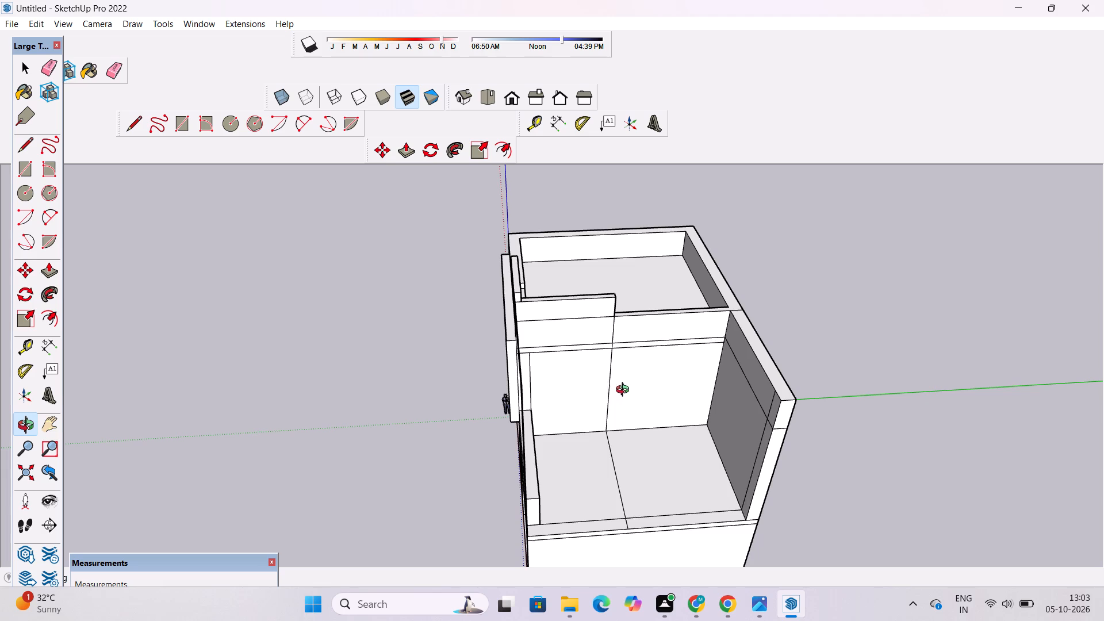
shift+drag(630, 393, 550, 385)
drag(538, 389, 587, 400)
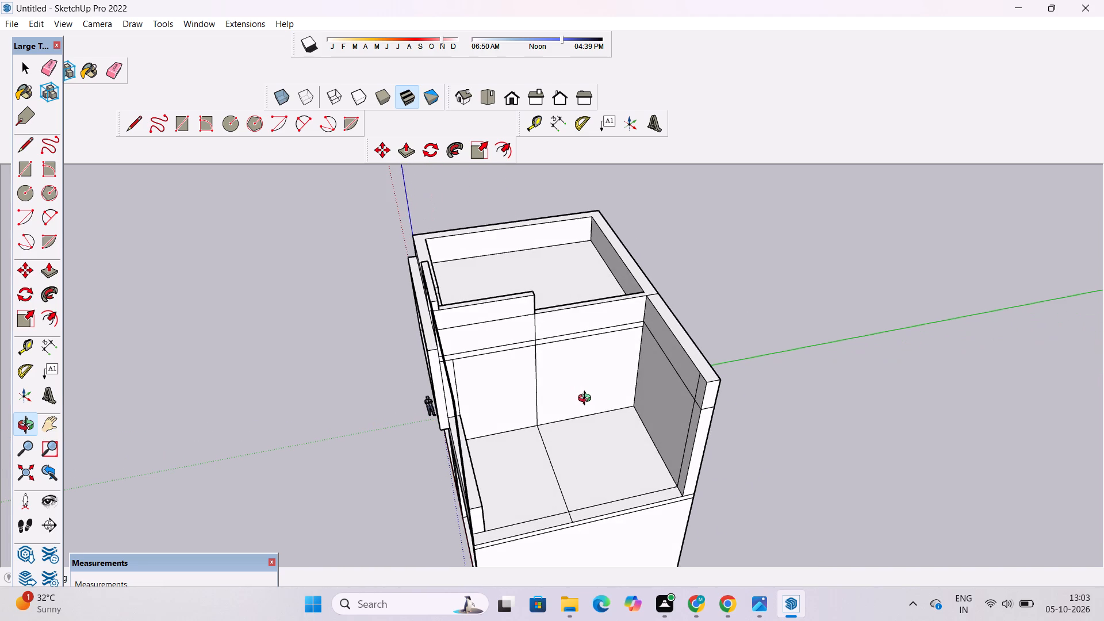
scroll(588, 400, down, 1)
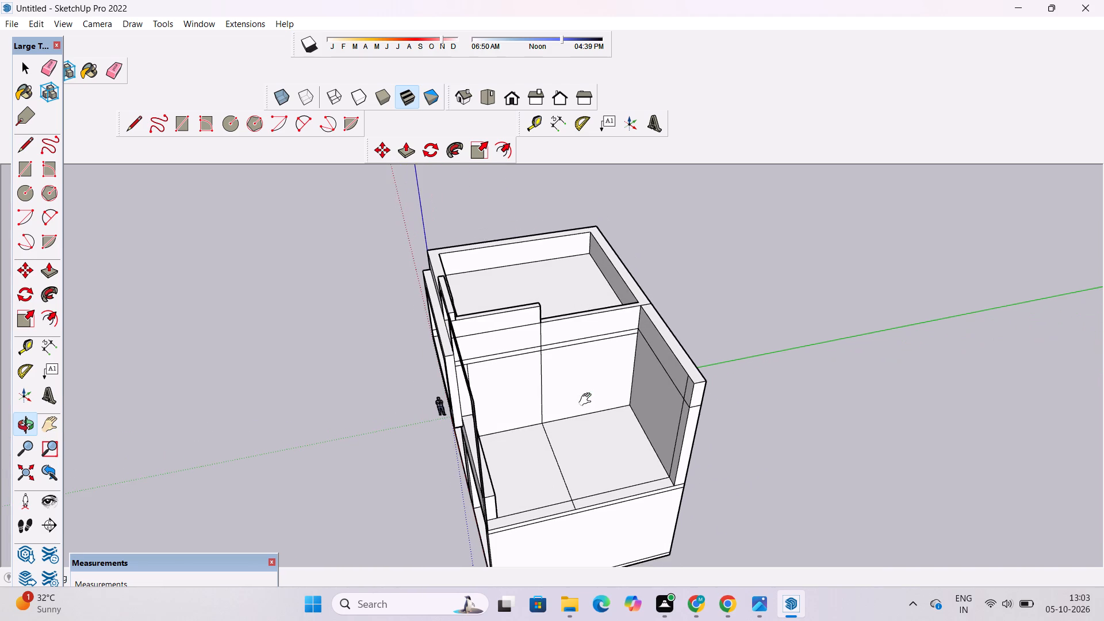
shift+drag(588, 400, 580, 409)
shift+drag(580, 407, 541, 415)
scroll(491, 426, up, 3)
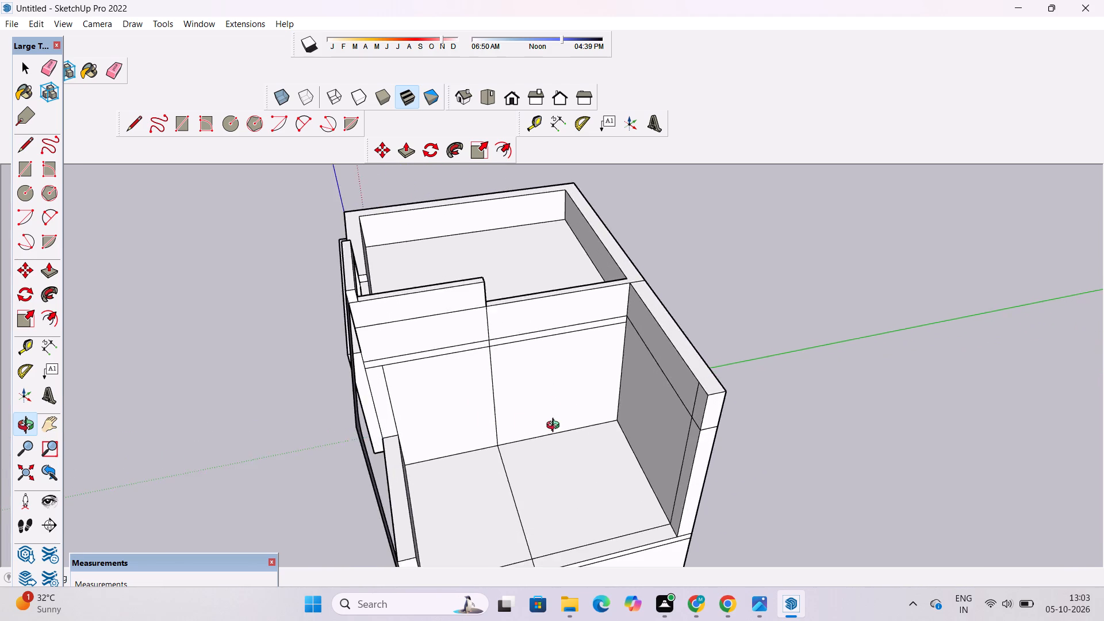
drag(555, 427, 377, 386)
scroll(354, 375, down, 3)
shift+drag(354, 375, 450, 429)
scroll(450, 429, down, 1)
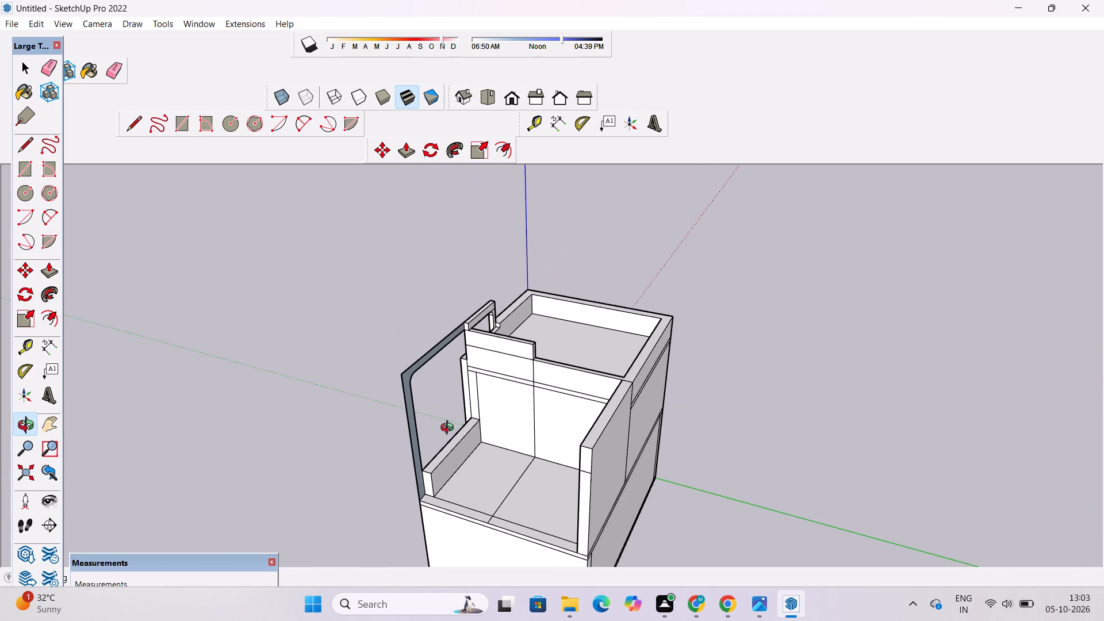
scroll(450, 429, down, 1)
drag(453, 425, 396, 404)
scroll(401, 348, up, 4)
shift+drag(409, 355, 386, 363)
scroll(386, 363, up, 4)
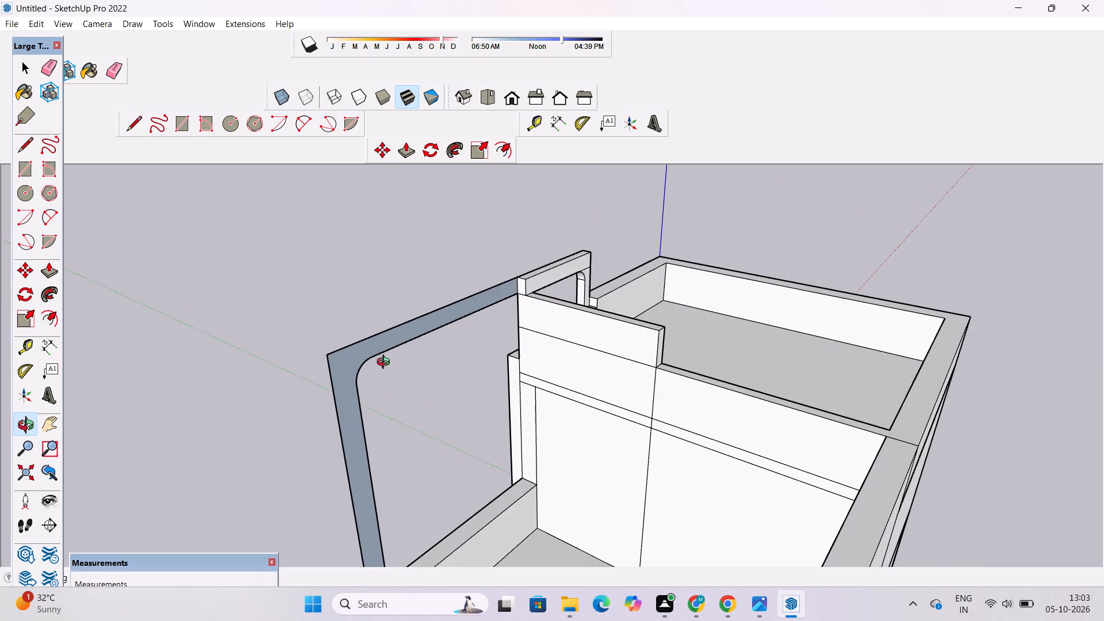
Push/Pull the tall frame's back face on the terrace side towards the raised rear wall.
scroll(386, 363, down, 1)
shift+drag(383, 369, 383, 357)
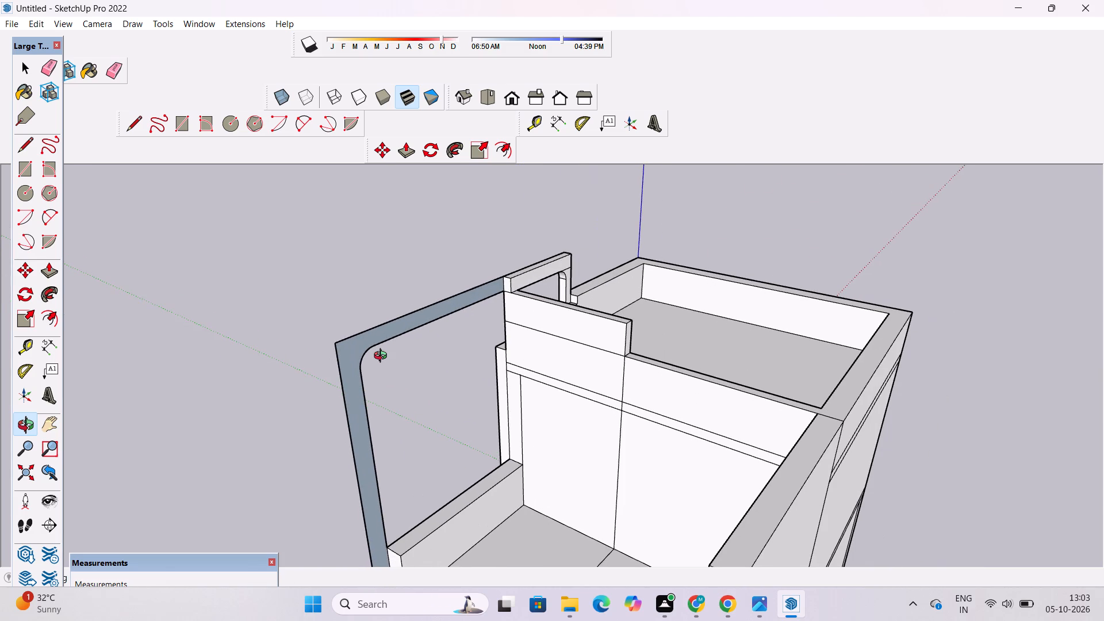
drag(383, 357, 385, 363)
scroll(348, 375, up, 3)
shift+drag(348, 377, 333, 340)
drag(331, 337, 391, 345)
scroll(393, 345, down, 5)
shift+drag(415, 324, 382, 297)
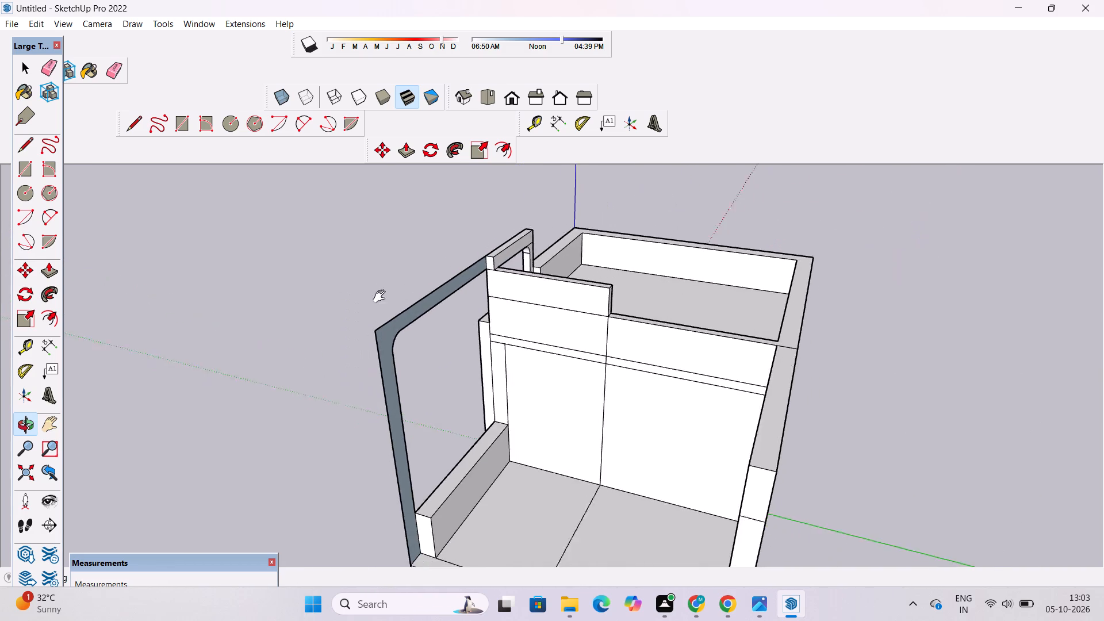
shift+drag(382, 297, 381, 296)
drag(384, 296, 449, 325)
key(p)
scroll(392, 378, up, 3)
scroll(371, 350, down, 3)
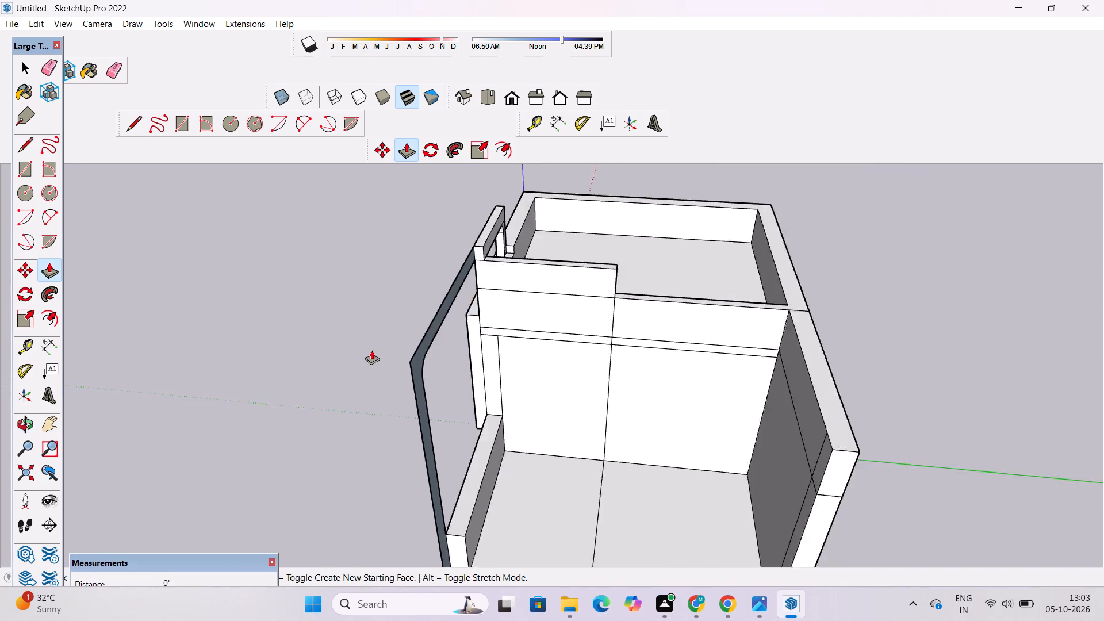
scroll(371, 350, down, 3)
scroll(401, 365, up, 4)
click(400, 360)
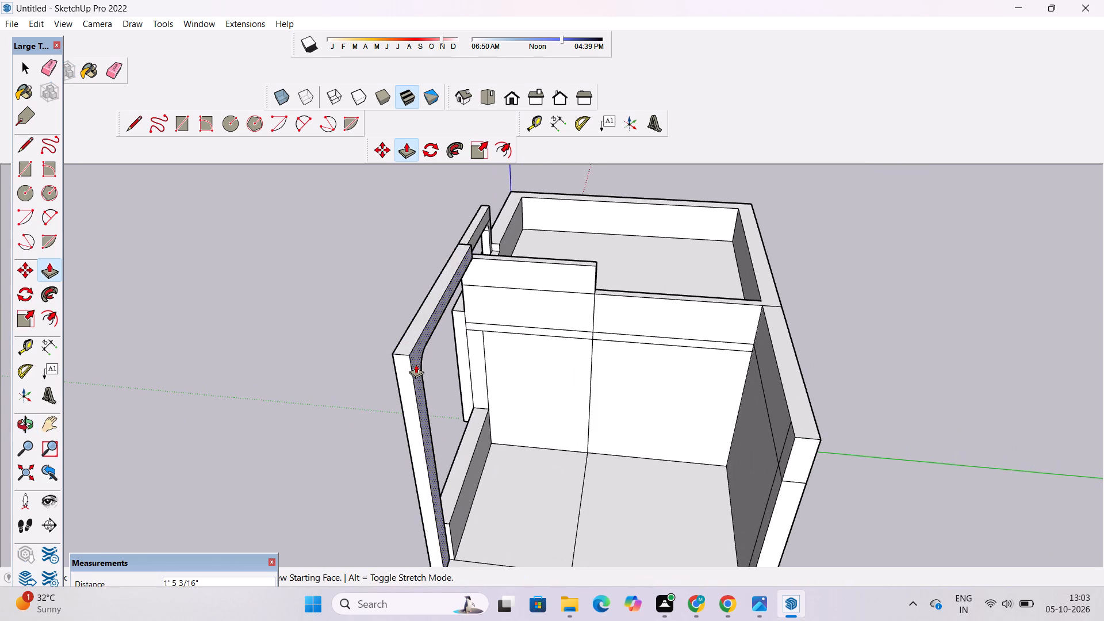
scroll(450, 371, down, 4)
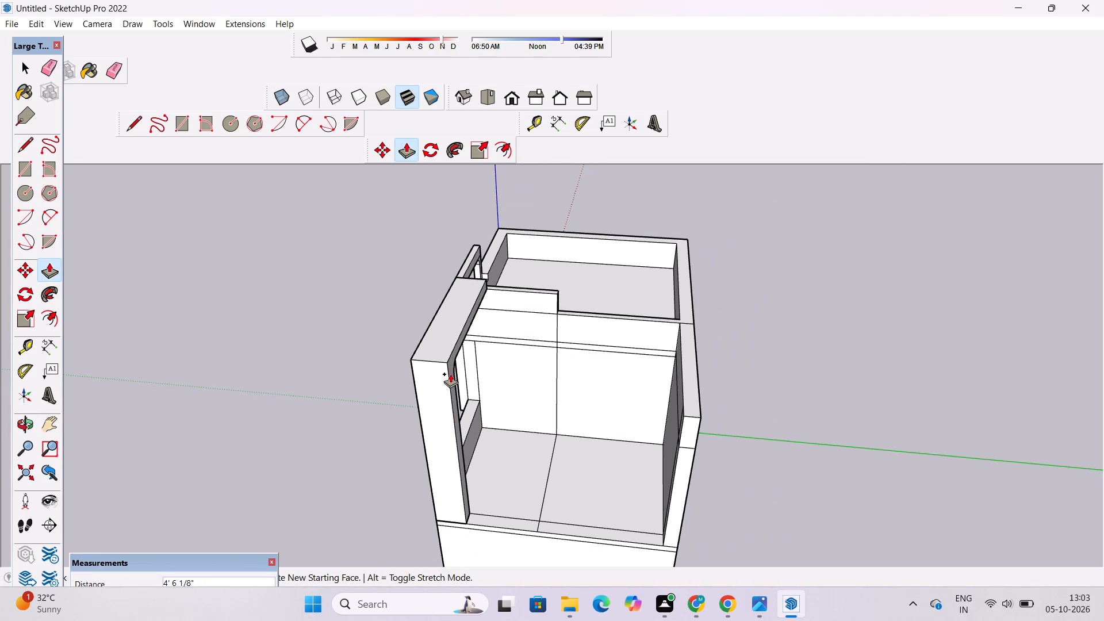